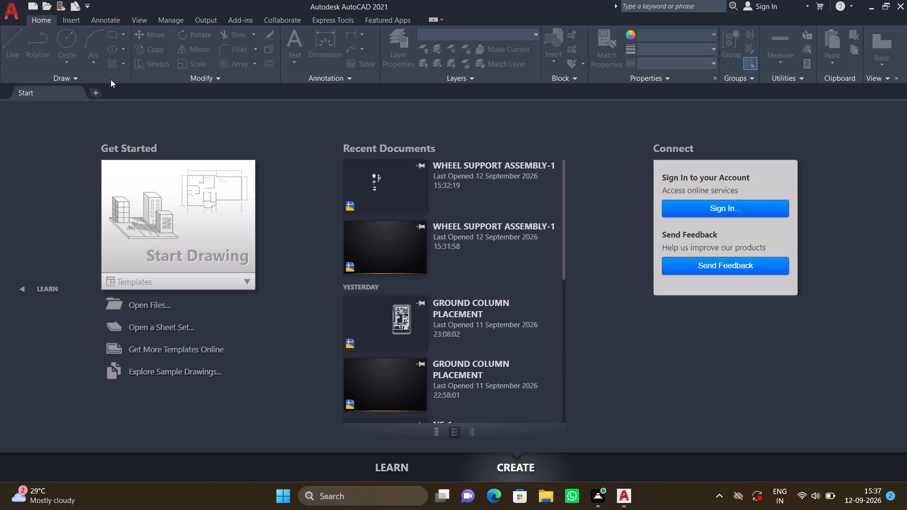
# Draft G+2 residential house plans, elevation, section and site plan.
# Create a new blank drawing from the start page.
pyautogui.doubleClick(168, 215)
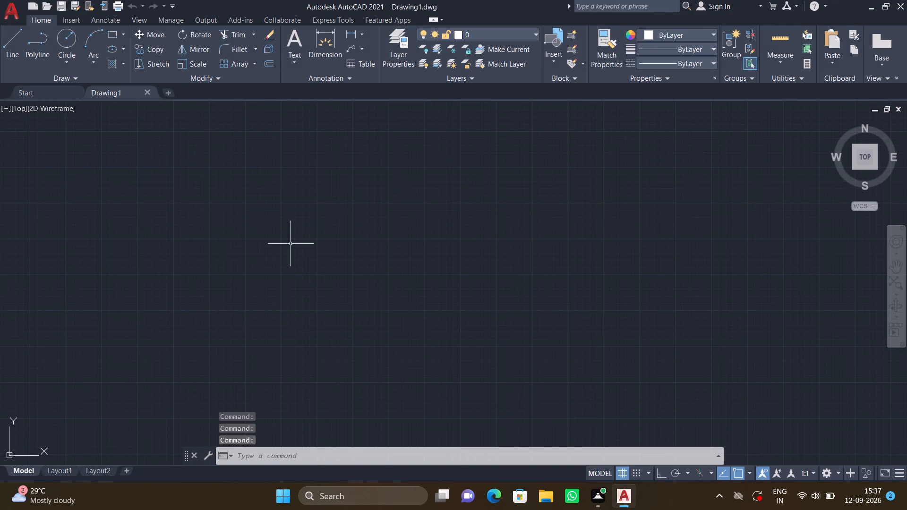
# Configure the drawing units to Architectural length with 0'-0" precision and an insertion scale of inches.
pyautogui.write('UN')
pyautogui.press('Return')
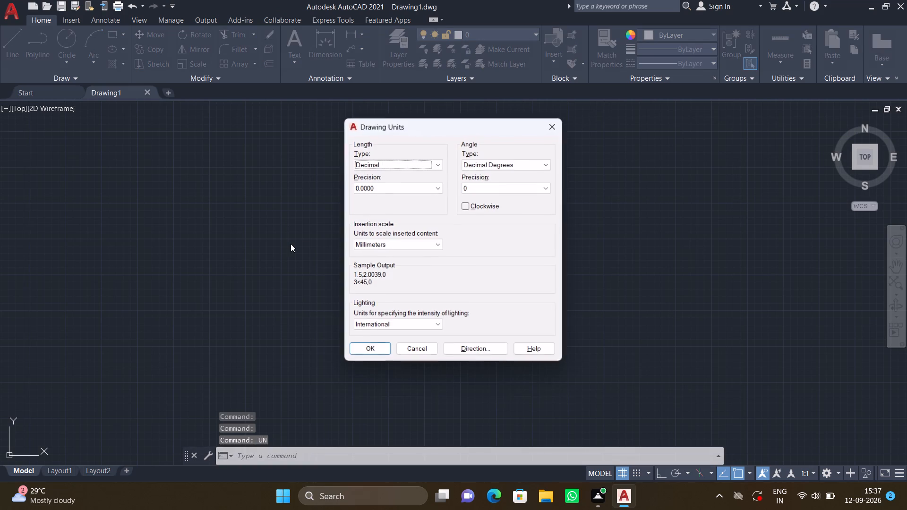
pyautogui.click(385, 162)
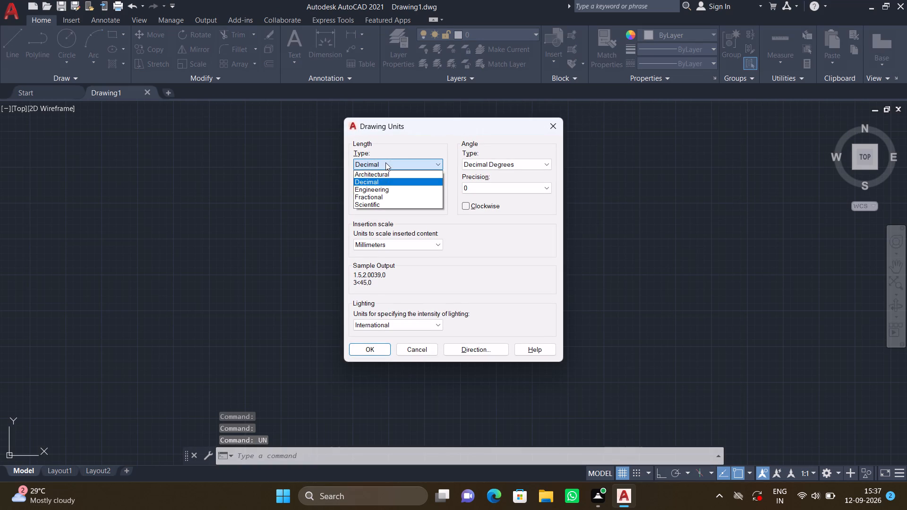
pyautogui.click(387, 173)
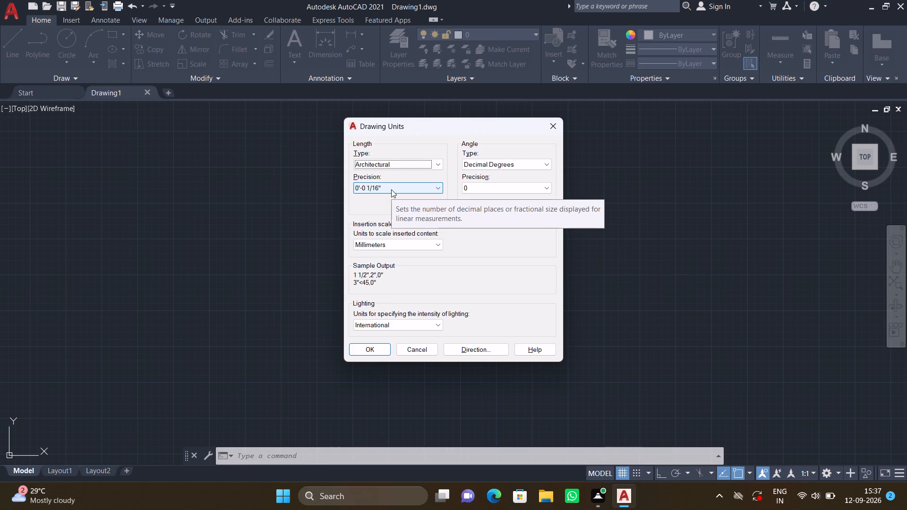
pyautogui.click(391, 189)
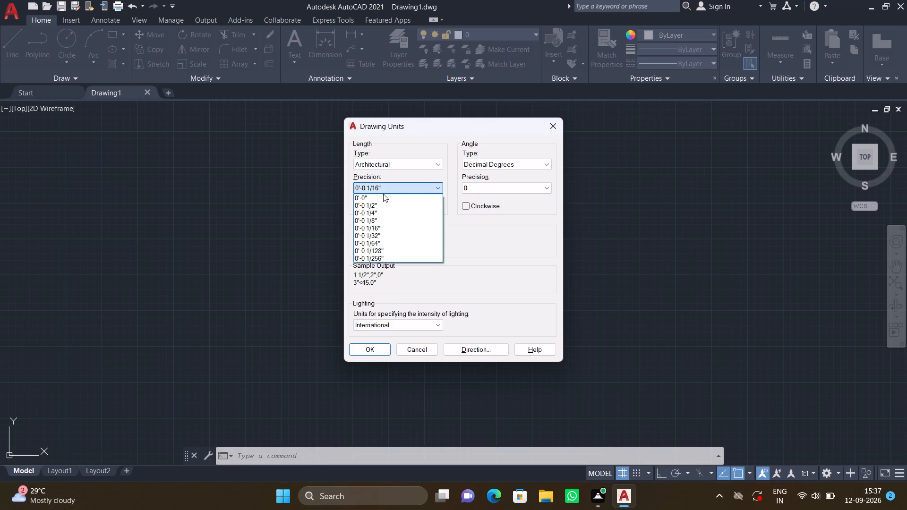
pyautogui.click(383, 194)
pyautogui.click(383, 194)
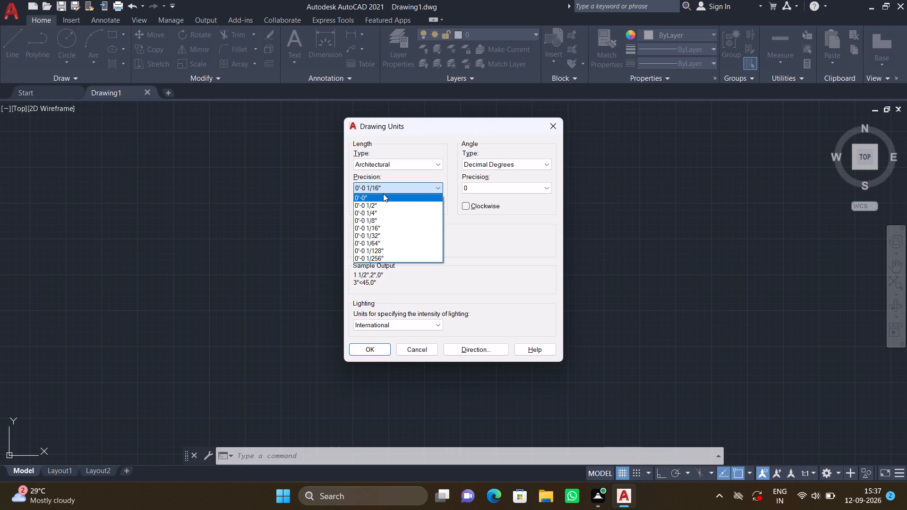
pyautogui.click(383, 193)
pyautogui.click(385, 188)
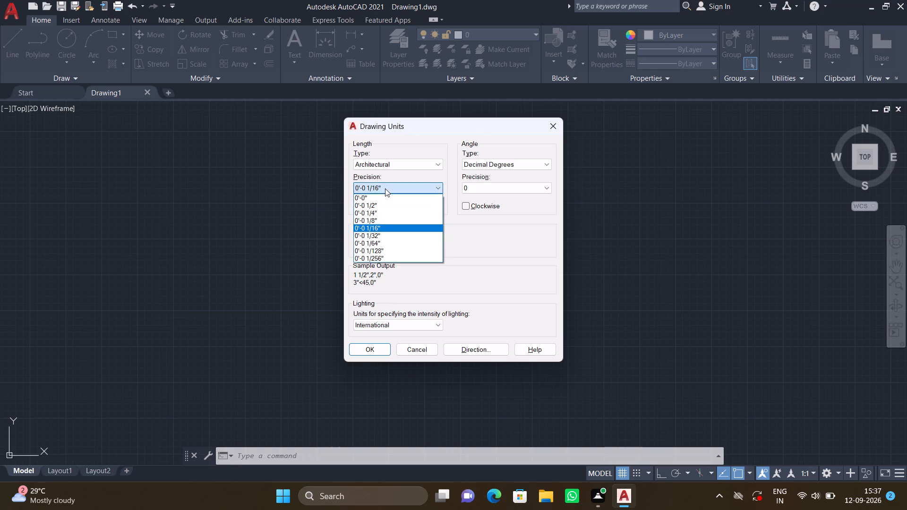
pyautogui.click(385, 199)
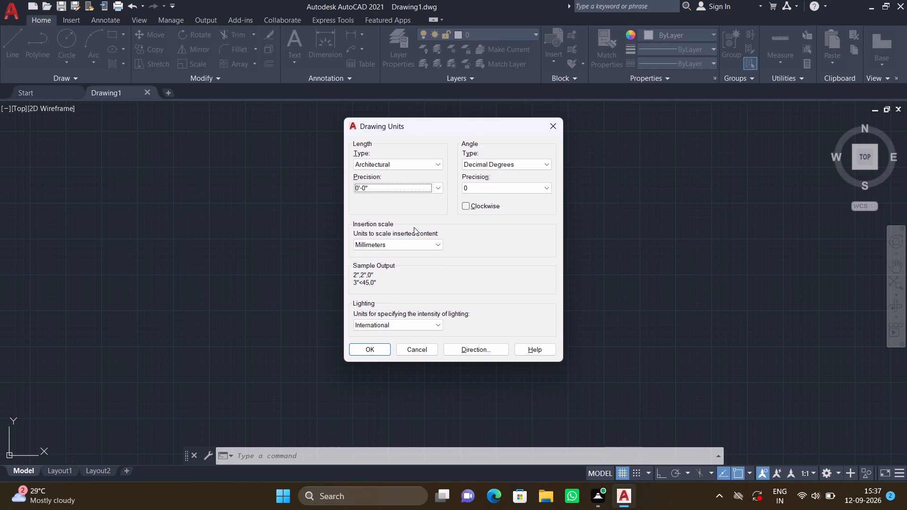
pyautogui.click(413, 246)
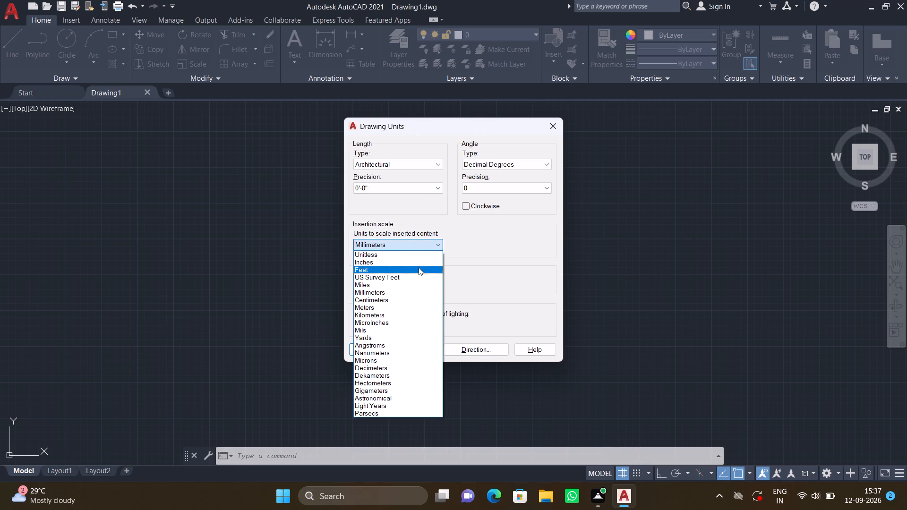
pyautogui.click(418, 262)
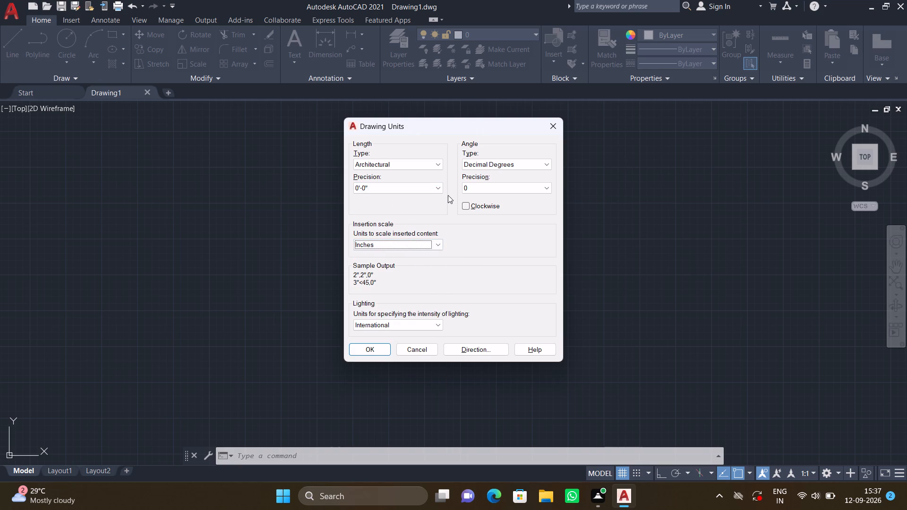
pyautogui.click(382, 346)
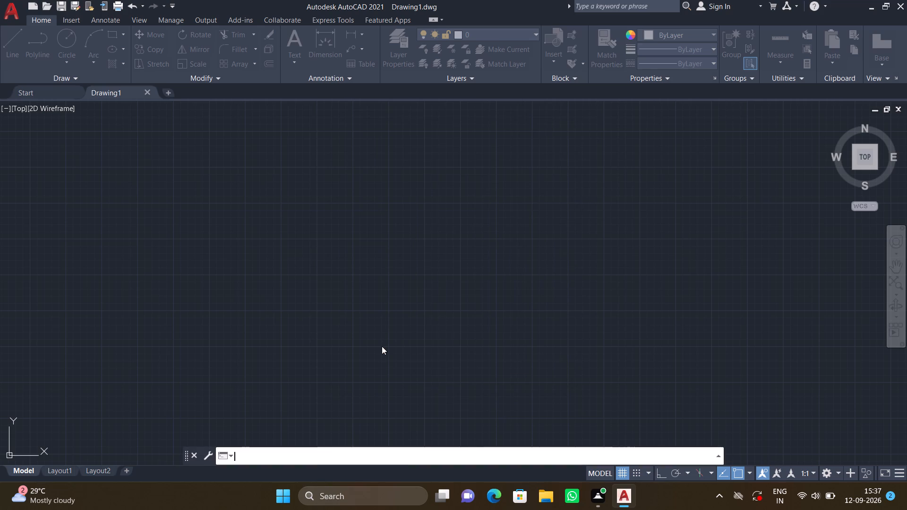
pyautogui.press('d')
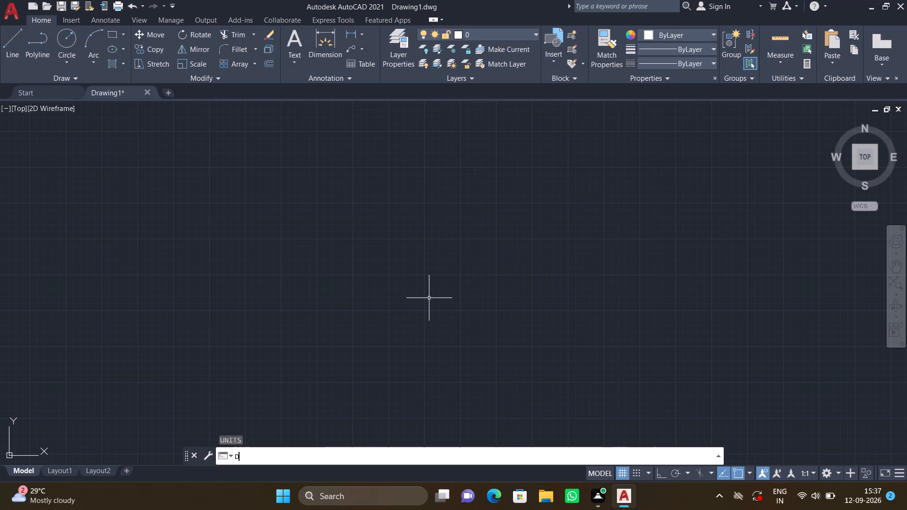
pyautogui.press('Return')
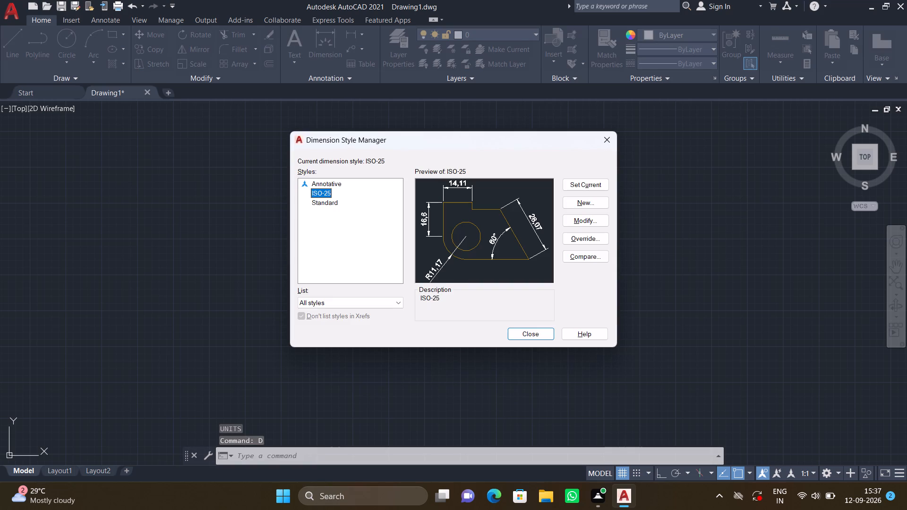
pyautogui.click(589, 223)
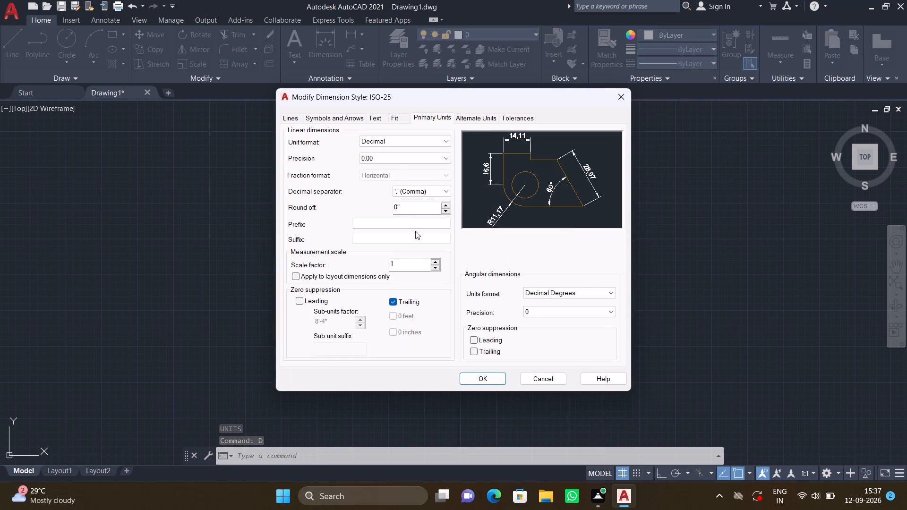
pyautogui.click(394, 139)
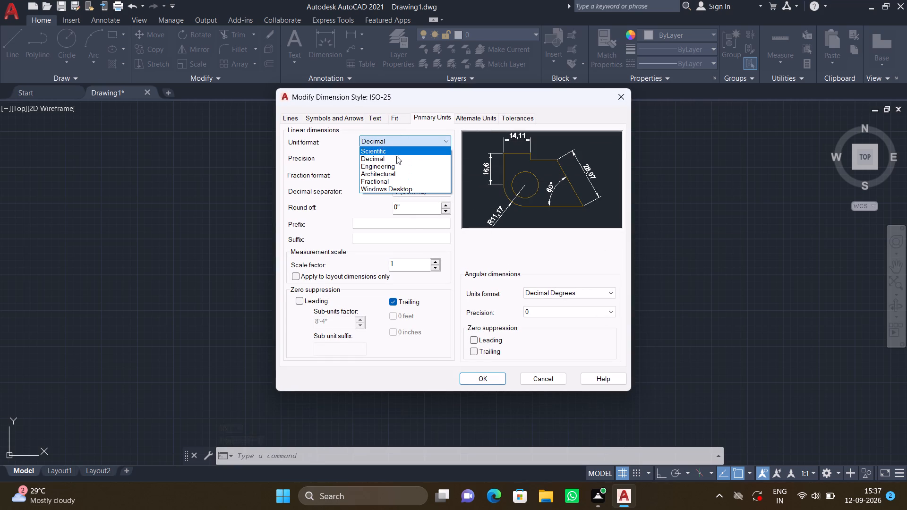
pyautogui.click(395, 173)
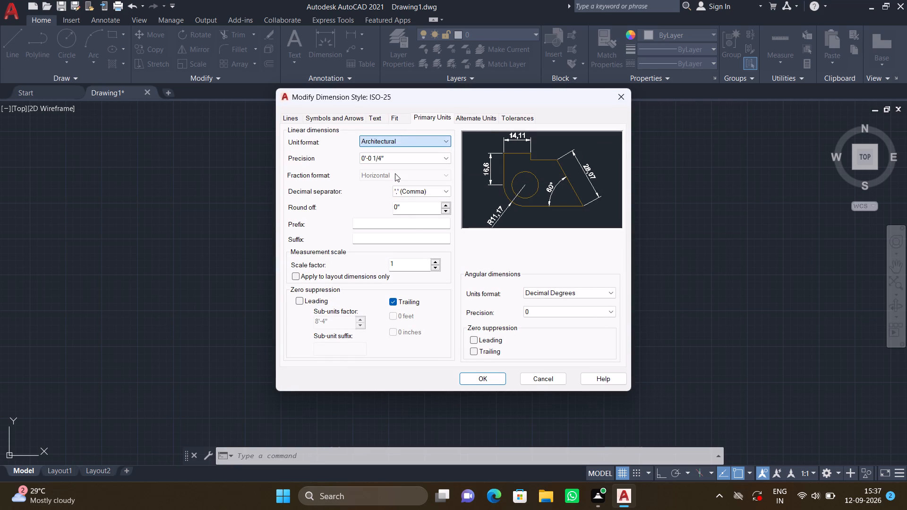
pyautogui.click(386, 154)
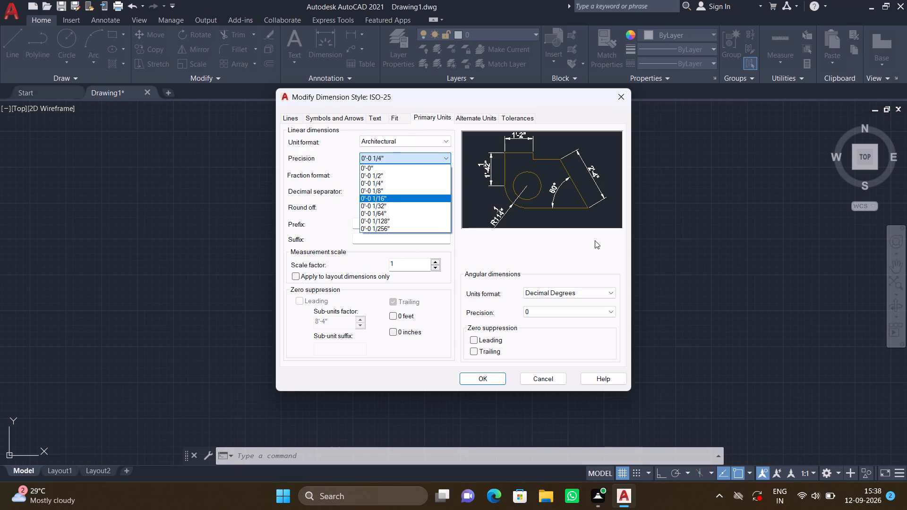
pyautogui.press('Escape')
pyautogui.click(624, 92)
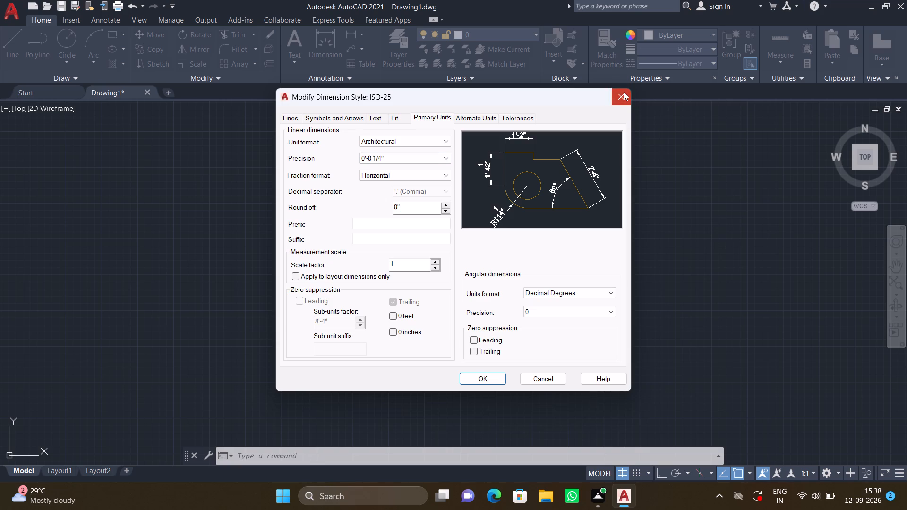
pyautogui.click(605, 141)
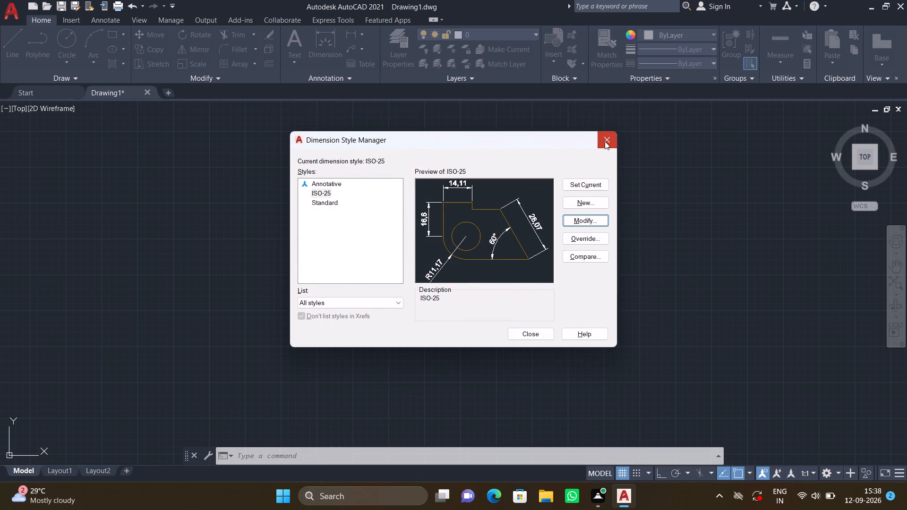
# Configure the drawing units to Engineering length with 0'-0.0" precision and an insertion scale of inches.
pyautogui.write('UN')
pyautogui.press('Return')
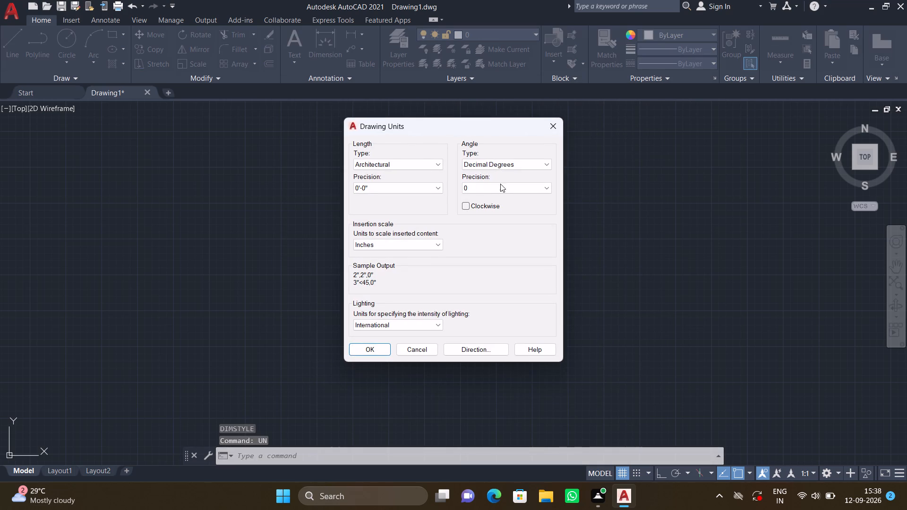
pyautogui.click(388, 161)
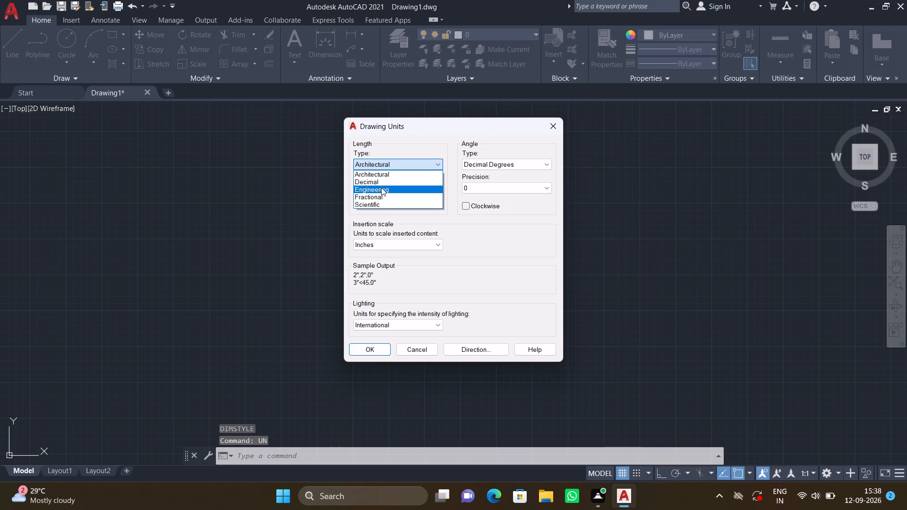
pyautogui.click(381, 187)
pyautogui.click(377, 186)
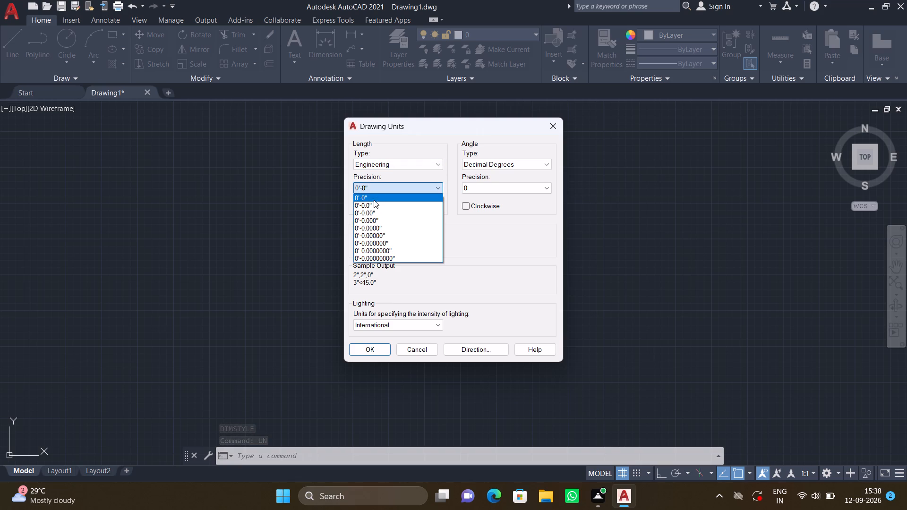
pyautogui.click(374, 204)
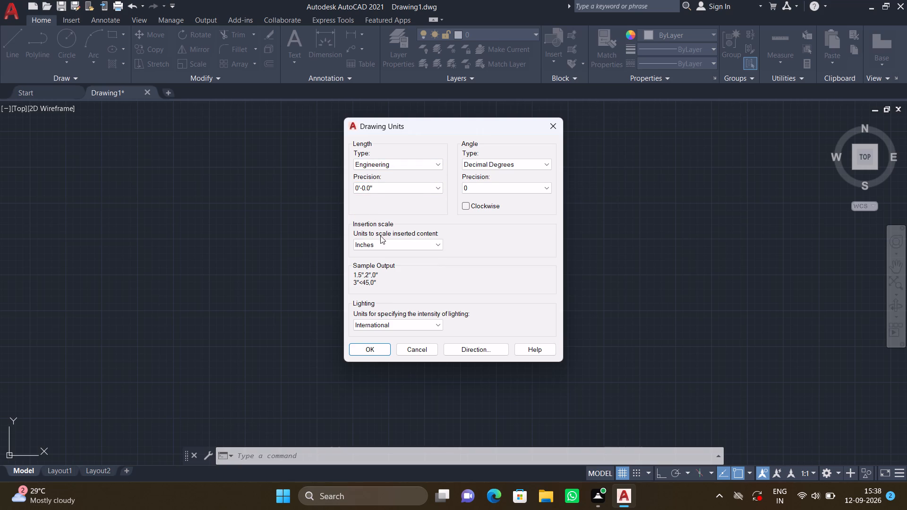
pyautogui.click(379, 246)
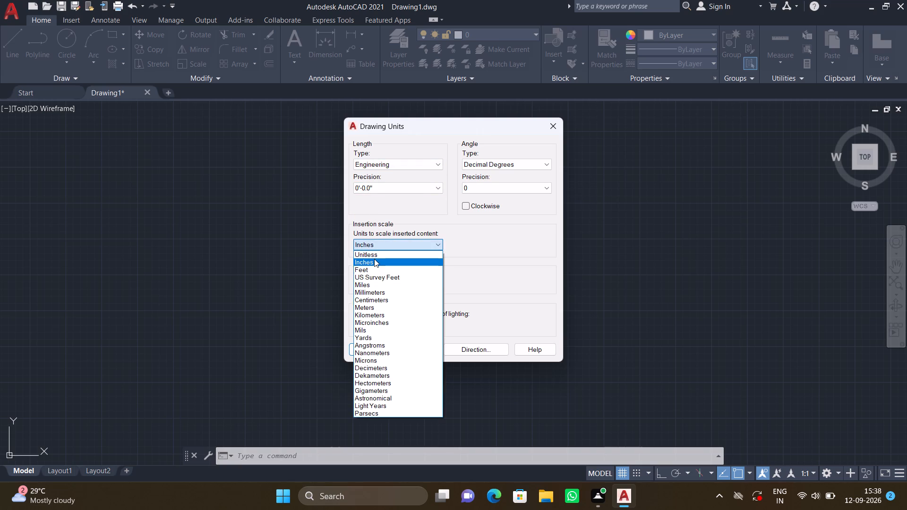
pyautogui.click(376, 264)
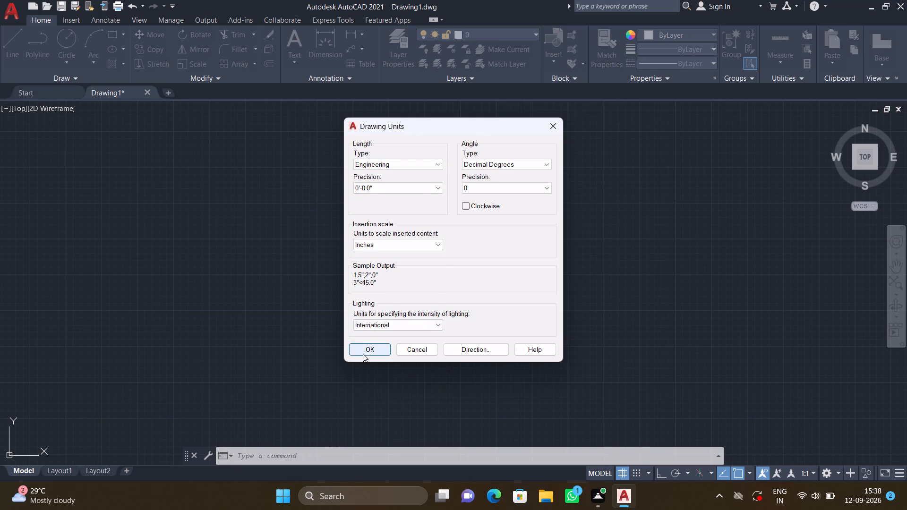
pyautogui.click(363, 354)
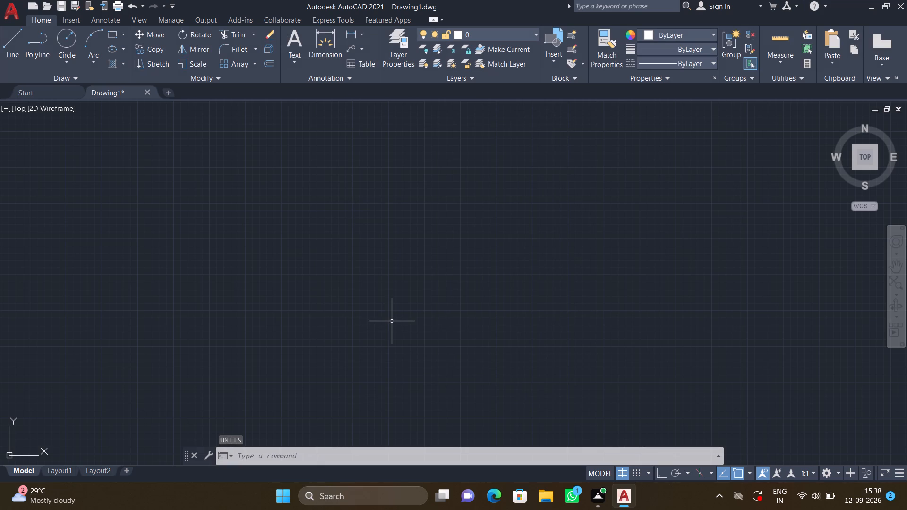
# Modify the ISO-25 dimension style's primary units to Engineering format with 0'-0.0" precision and make the style current.
pyautogui.press('d')
pyautogui.press('Return')
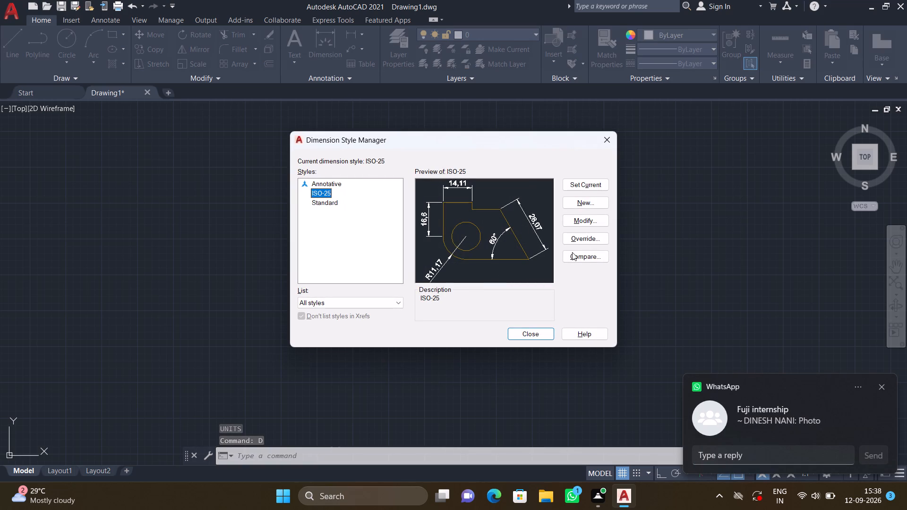
pyautogui.click(595, 216)
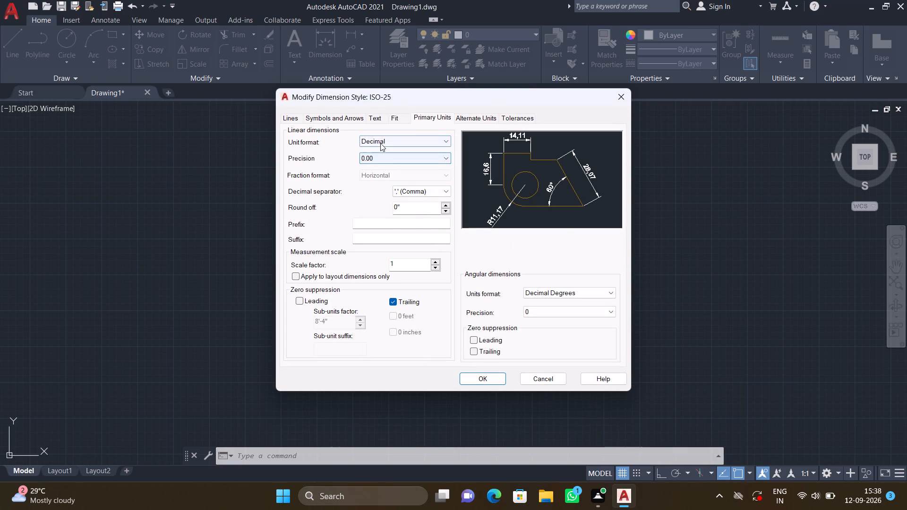
pyautogui.click(382, 140)
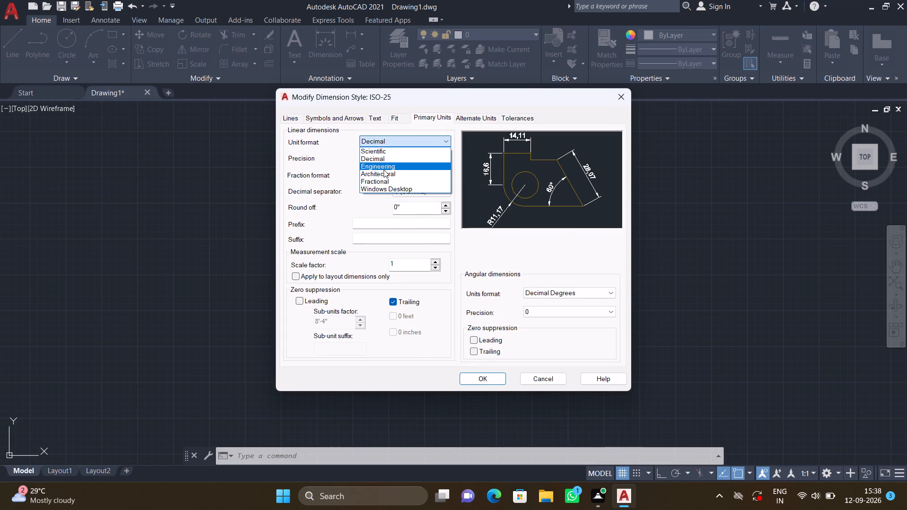
pyautogui.click(384, 166)
pyautogui.click(387, 157)
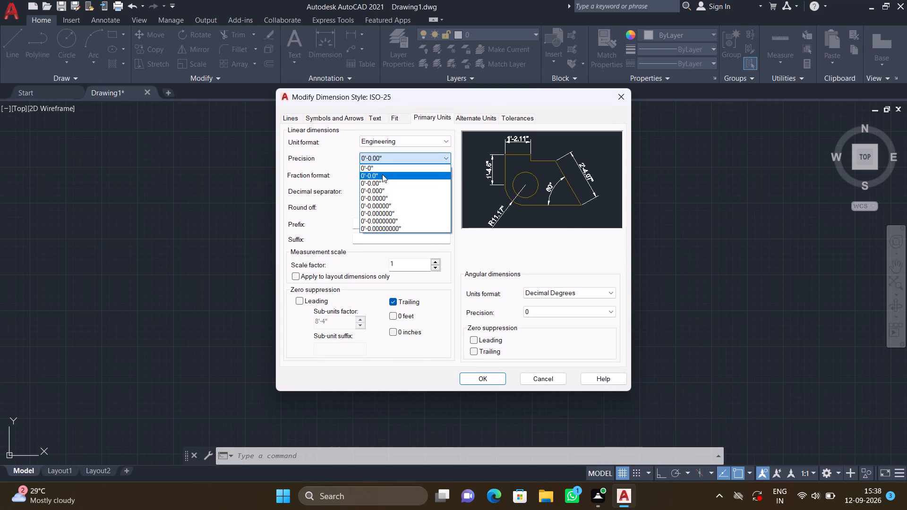
pyautogui.click(380, 172)
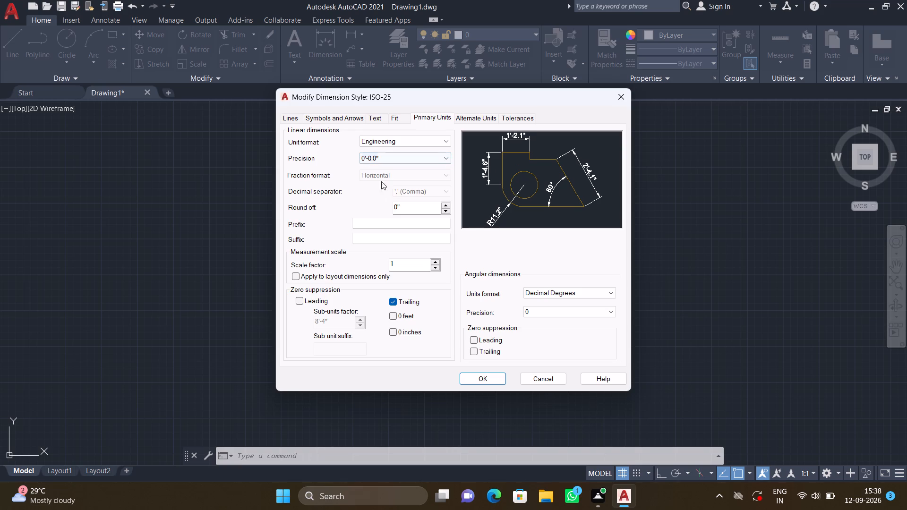
pyautogui.click(471, 380)
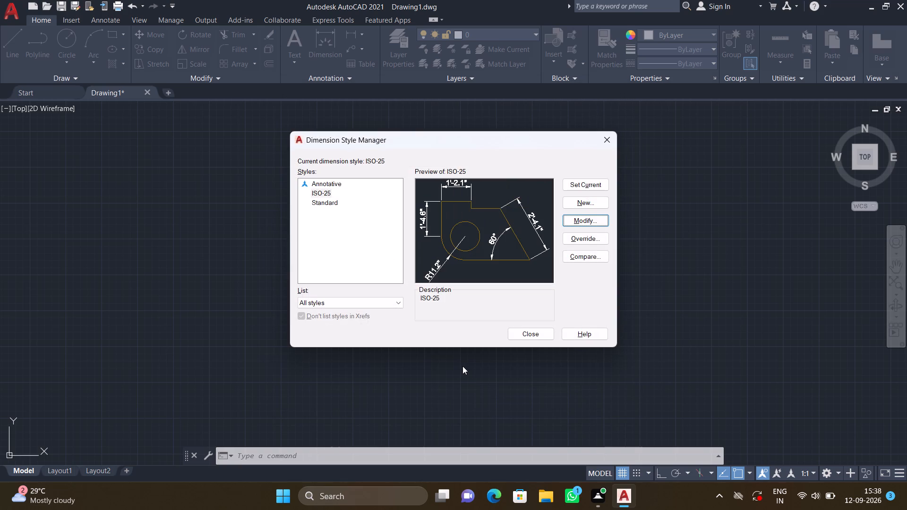
pyautogui.click(582, 179)
pyautogui.click(535, 336)
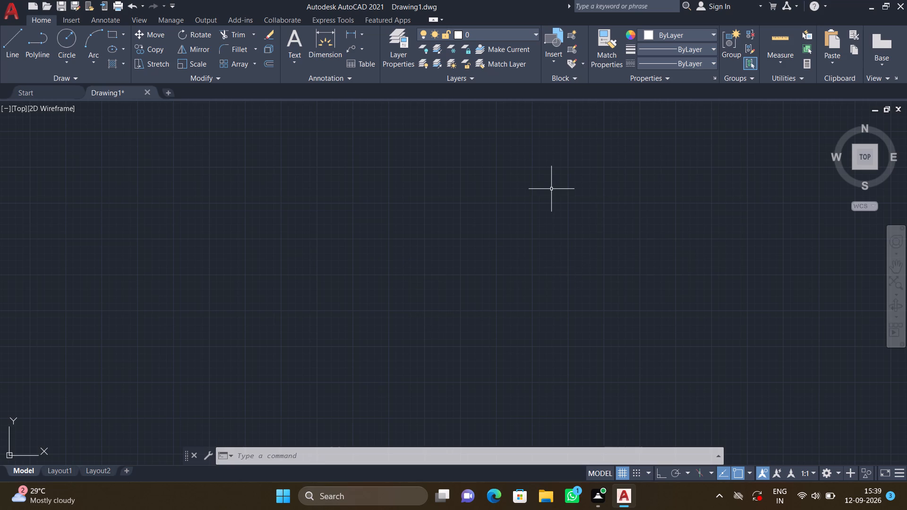
# Draw a rectangle with a length of 30'0" and a width of 40'0" in the empty drawing area.
pyautogui.write('REC')
pyautogui.press('Return')
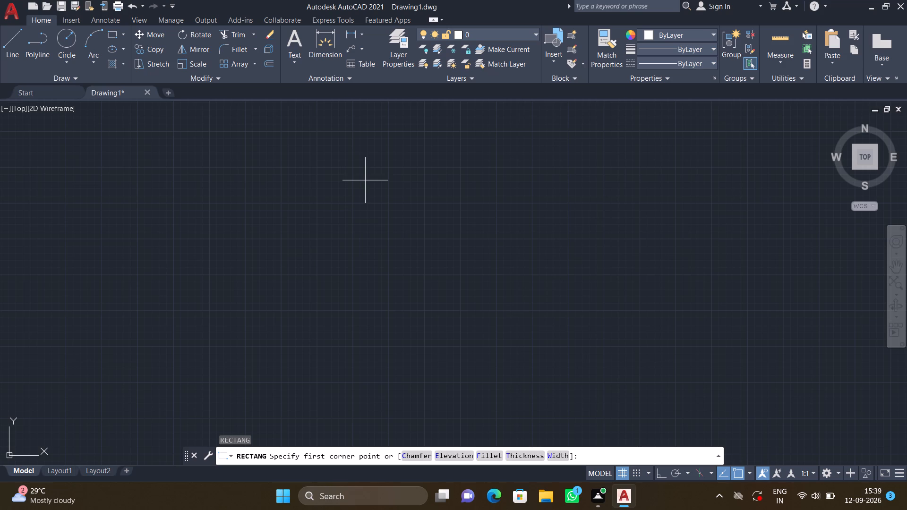
pyautogui.click(297, 168)
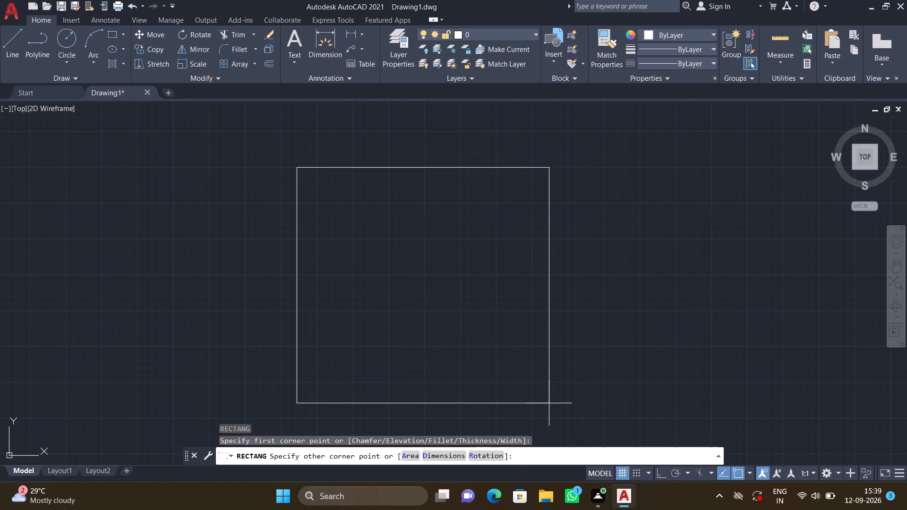
pyautogui.press('d')
pyautogui.press('Return')
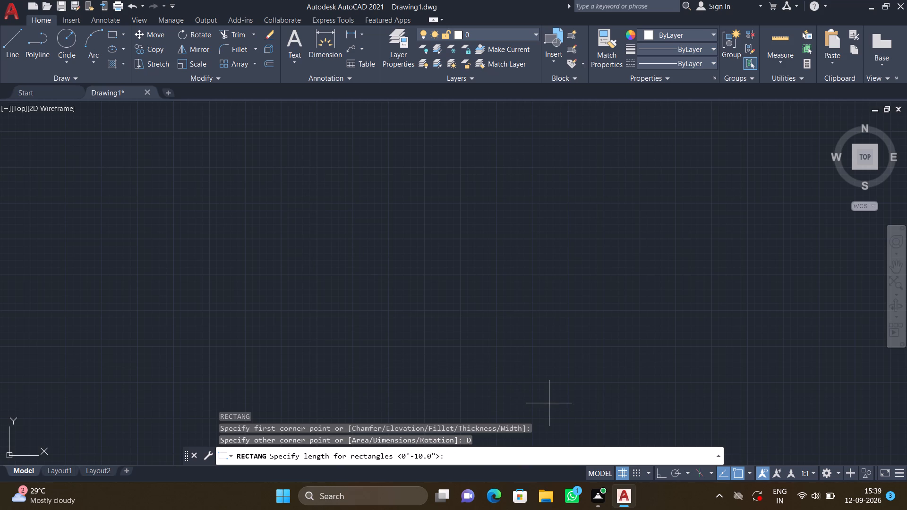
pyautogui.write("30'")
pyautogui.write('0"')
pyautogui.press('Return')
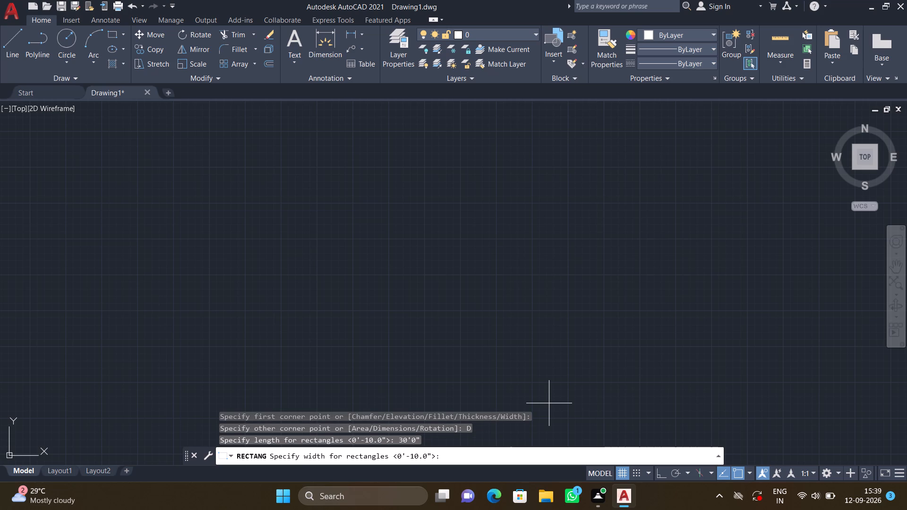
pyautogui.write("40'")
pyautogui.write('0"')
pyautogui.press('Return')
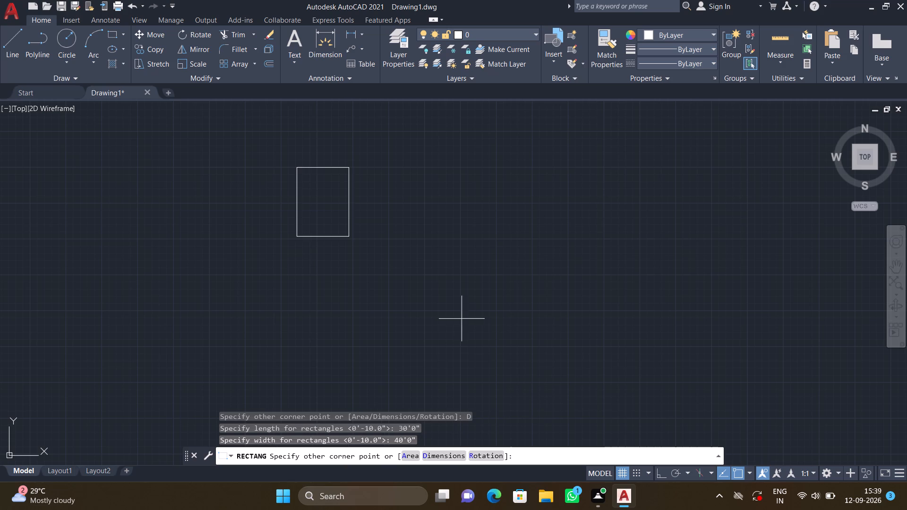
pyautogui.click(391, 279)
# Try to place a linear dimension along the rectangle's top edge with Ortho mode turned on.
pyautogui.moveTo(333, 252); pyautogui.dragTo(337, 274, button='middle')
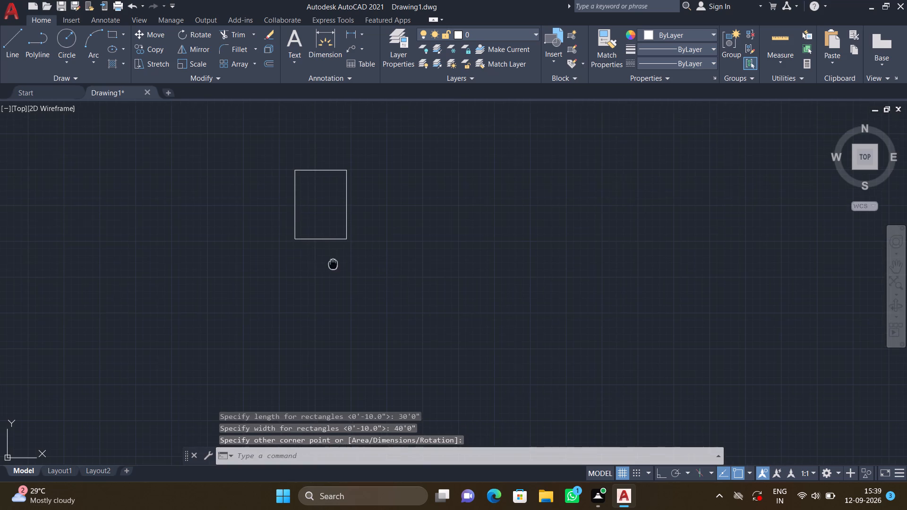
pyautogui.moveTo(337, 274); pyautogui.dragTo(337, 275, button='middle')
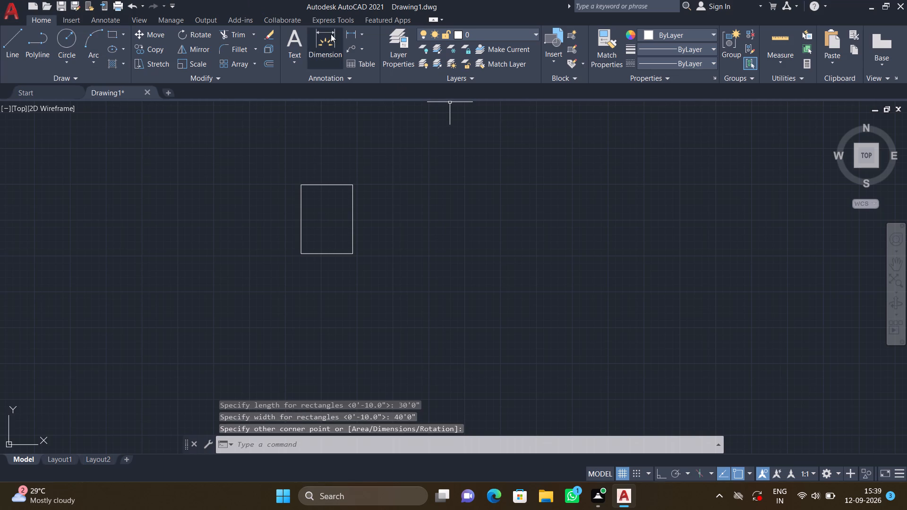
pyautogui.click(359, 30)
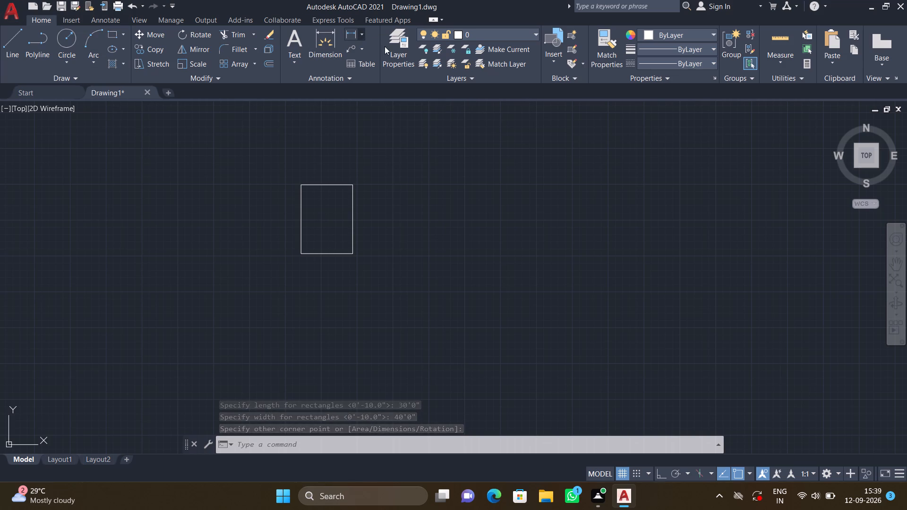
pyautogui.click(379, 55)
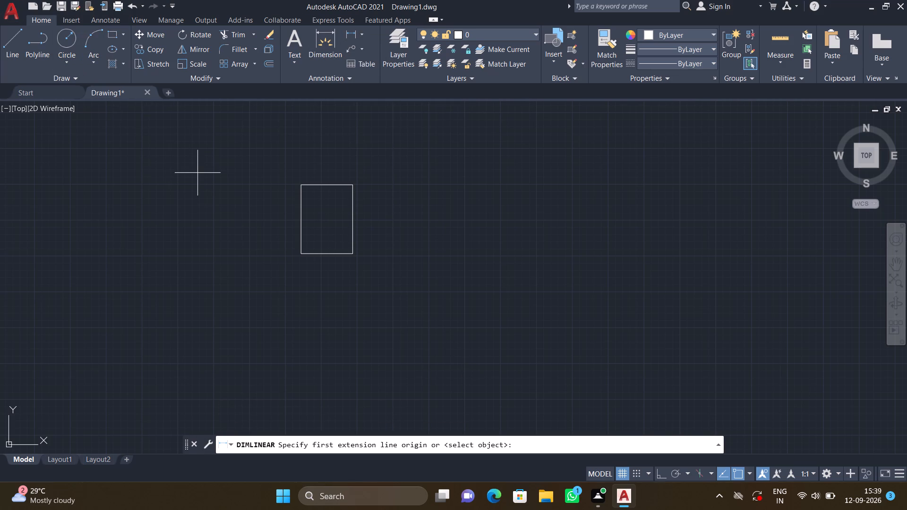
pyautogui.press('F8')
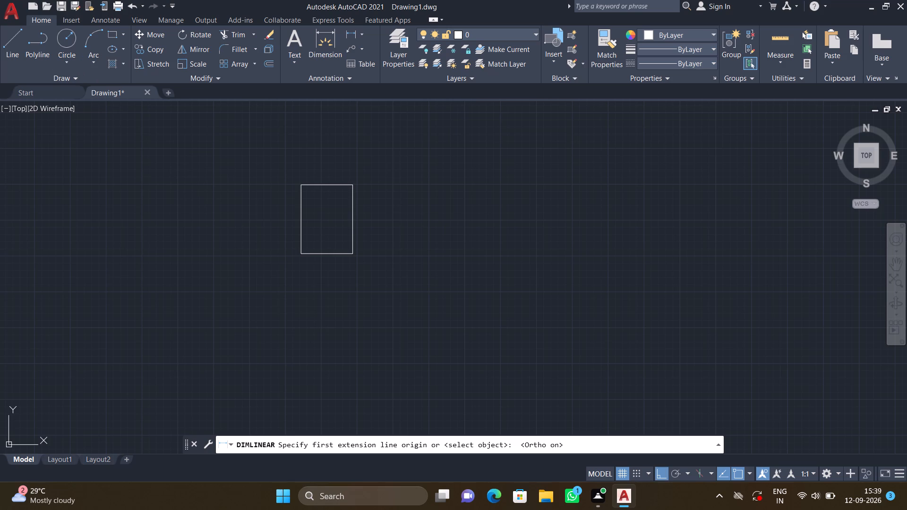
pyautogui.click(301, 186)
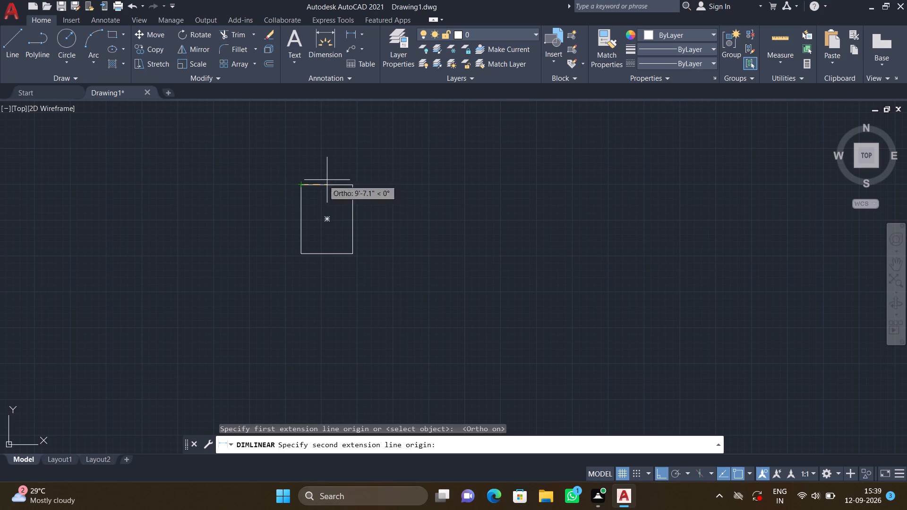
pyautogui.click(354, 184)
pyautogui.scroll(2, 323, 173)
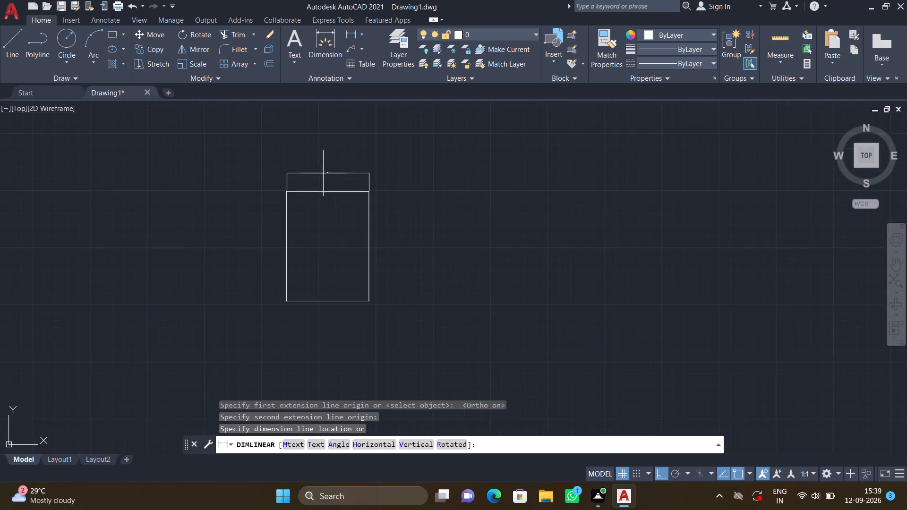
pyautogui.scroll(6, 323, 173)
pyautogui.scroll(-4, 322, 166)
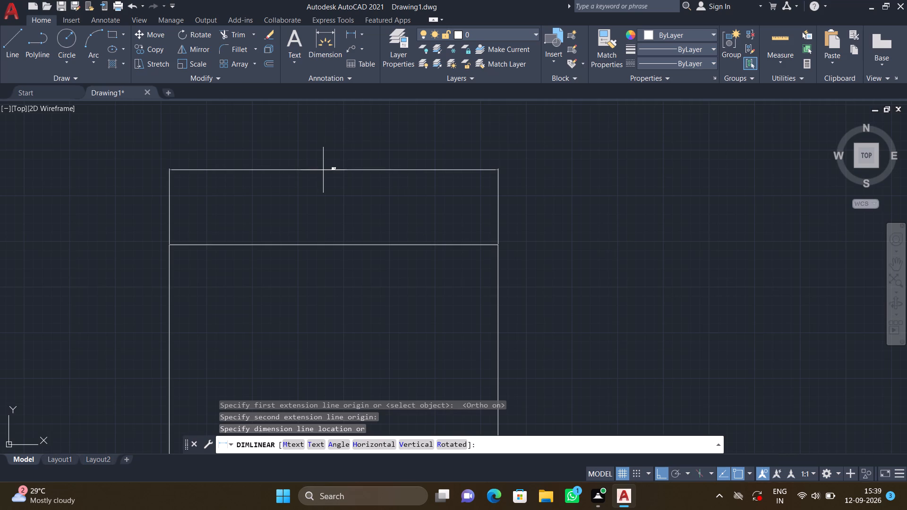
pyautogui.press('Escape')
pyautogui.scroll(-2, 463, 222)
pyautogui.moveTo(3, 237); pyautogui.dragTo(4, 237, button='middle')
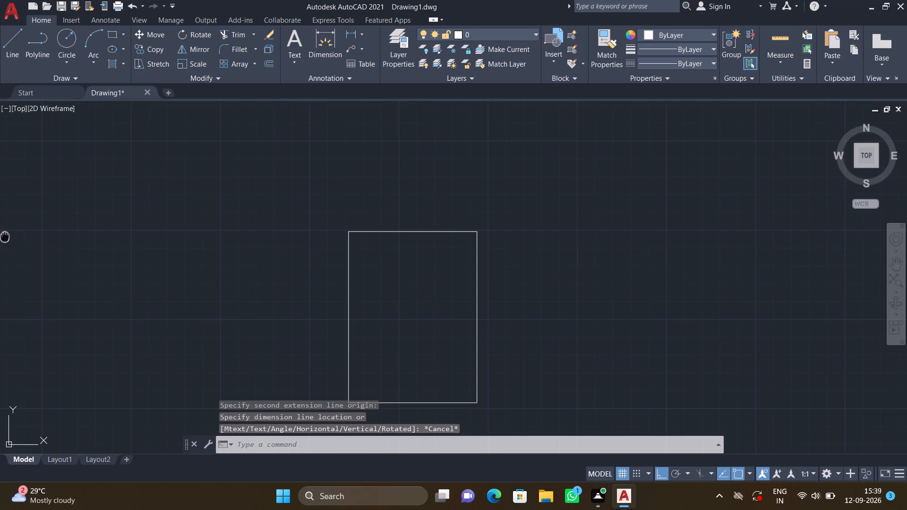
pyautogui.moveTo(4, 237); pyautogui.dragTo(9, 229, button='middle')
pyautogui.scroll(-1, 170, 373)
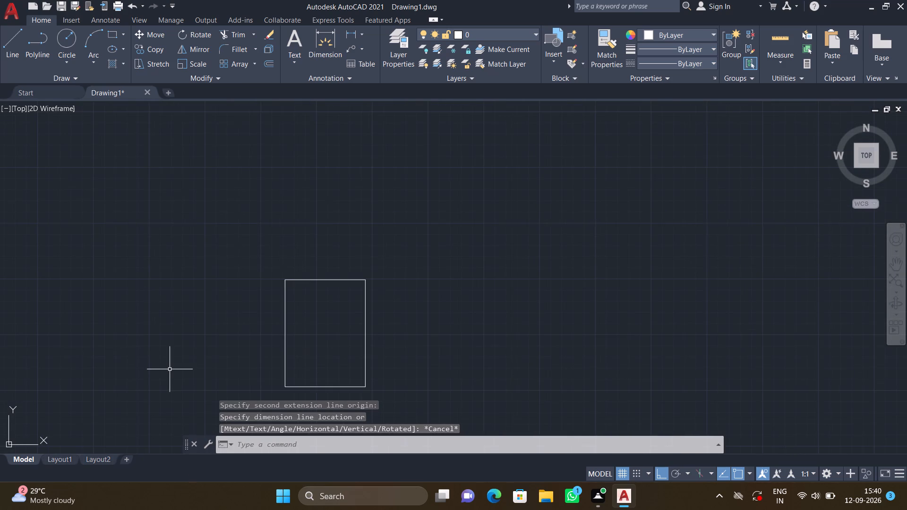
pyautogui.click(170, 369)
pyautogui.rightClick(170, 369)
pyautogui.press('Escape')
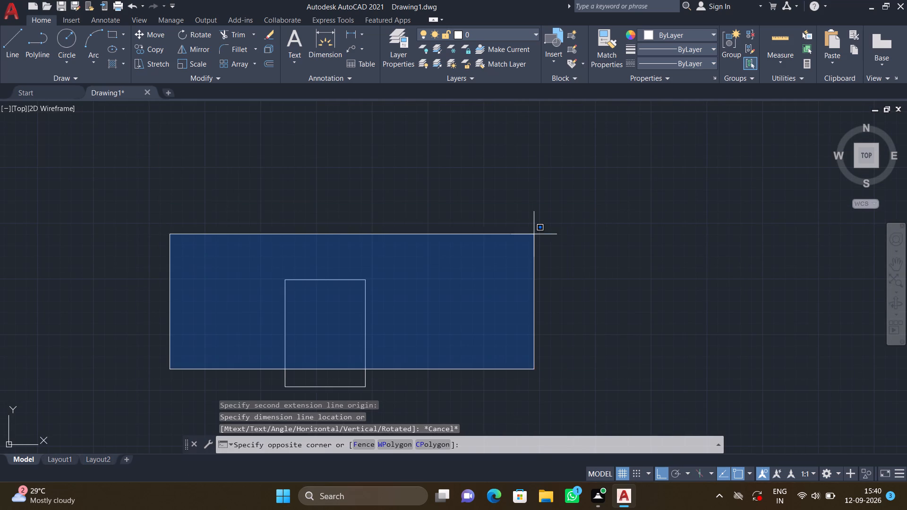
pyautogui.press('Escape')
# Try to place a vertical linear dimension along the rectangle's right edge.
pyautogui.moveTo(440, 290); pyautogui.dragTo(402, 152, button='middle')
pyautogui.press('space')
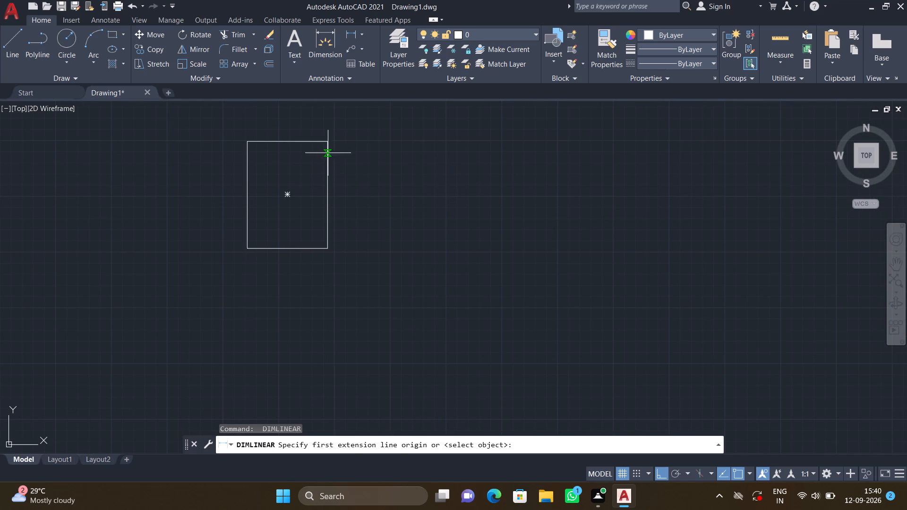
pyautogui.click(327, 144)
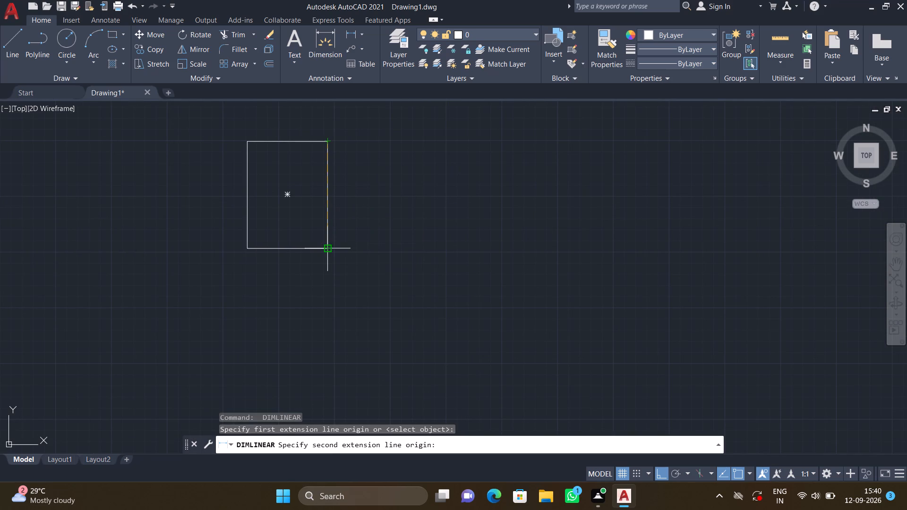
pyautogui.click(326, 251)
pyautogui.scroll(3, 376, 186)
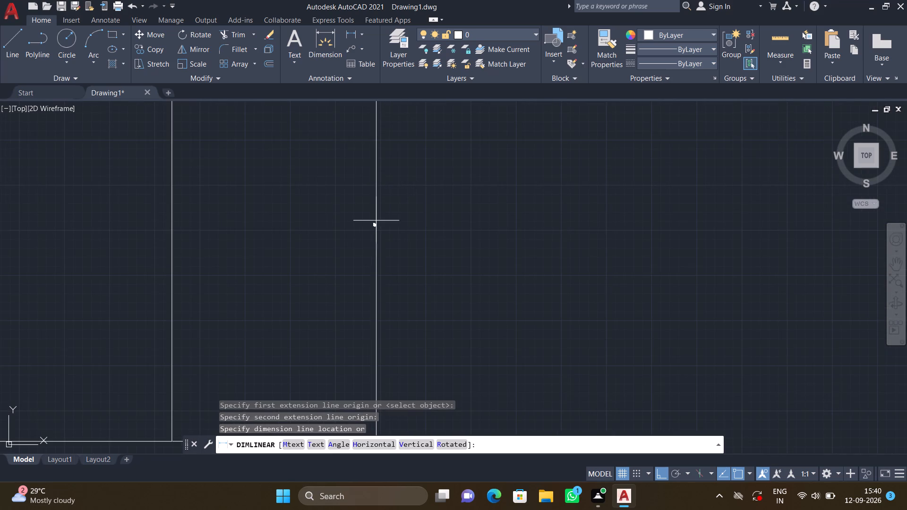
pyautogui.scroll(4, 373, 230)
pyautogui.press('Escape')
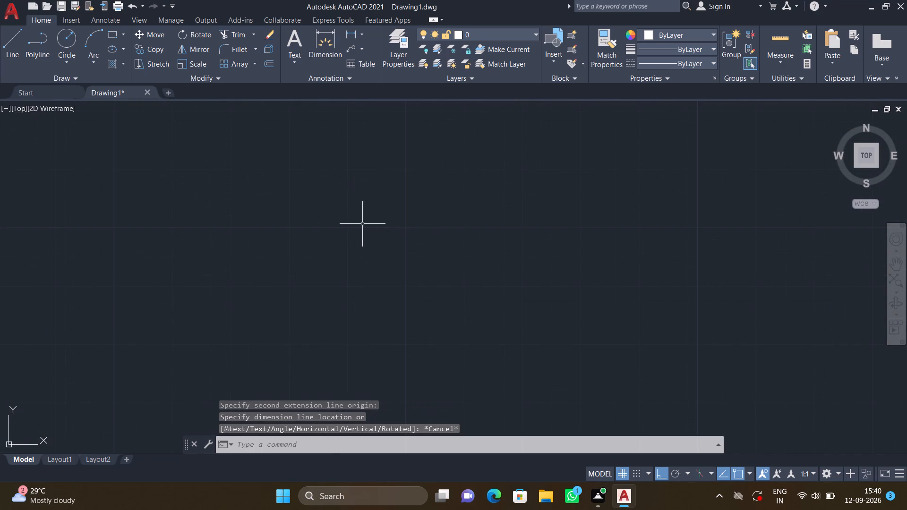
# Offset the rectangle inward by 9" to form the wall thickness.
pyautogui.scroll(-8, 344, 231)
pyautogui.moveTo(317, 244); pyautogui.dragTo(403, 268, button='middle')
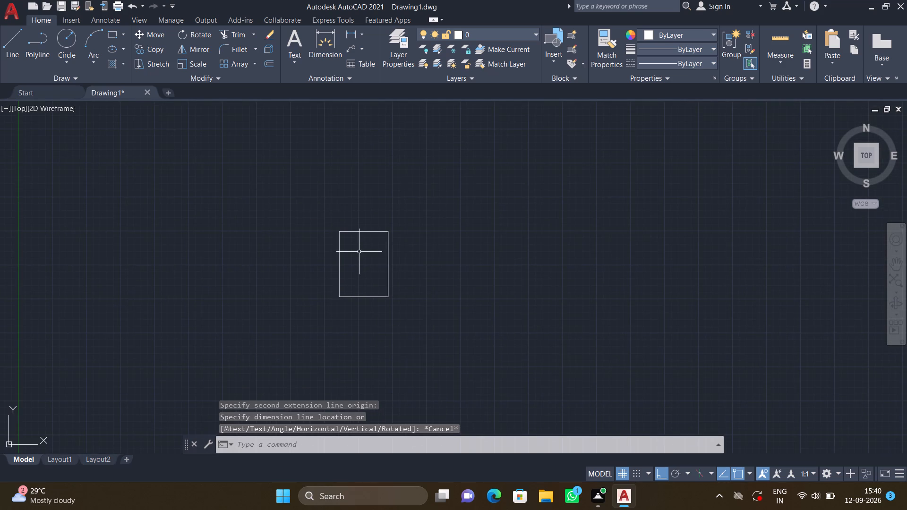
pyautogui.scroll(2, 355, 251)
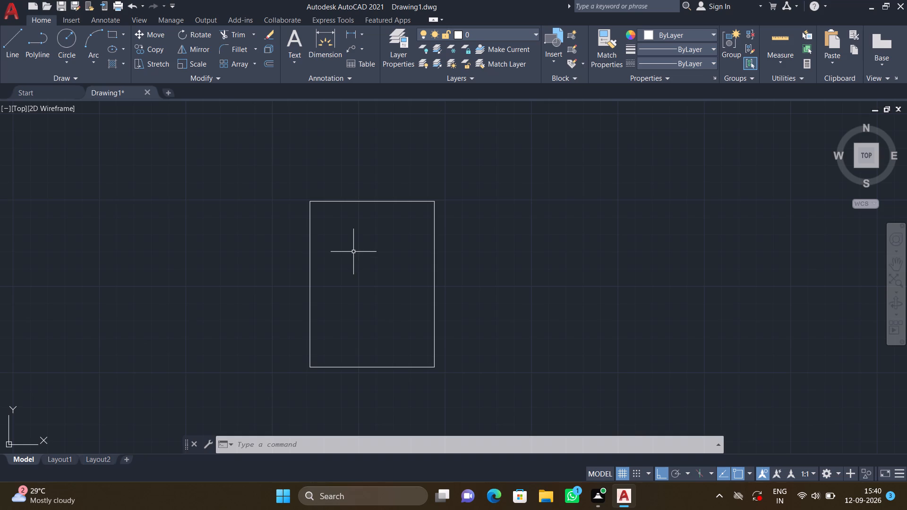
pyautogui.press('o')
pyautogui.press('Return')
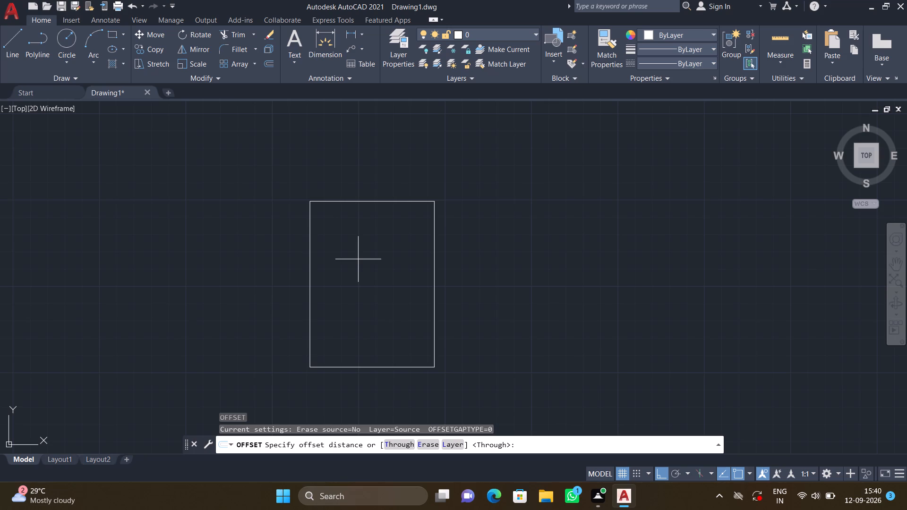
pyautogui.write('9"')
pyautogui.press('Return')
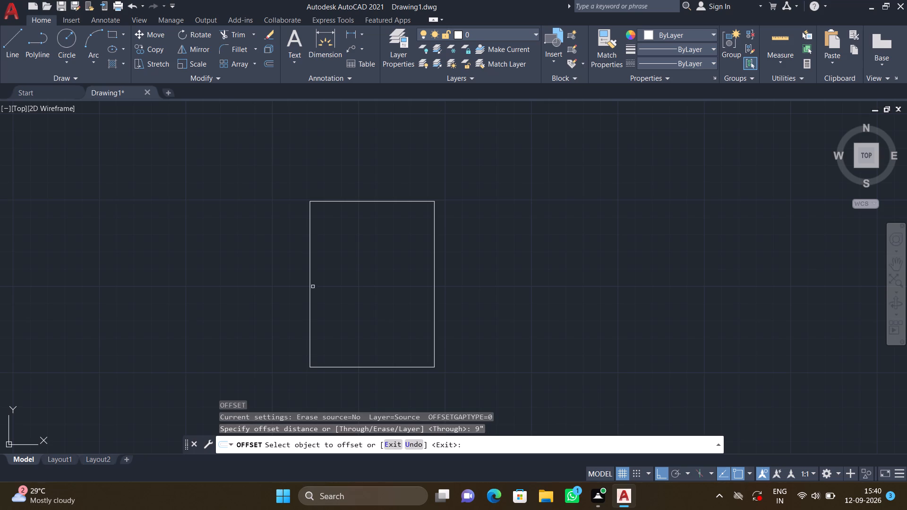
pyautogui.click(309, 285)
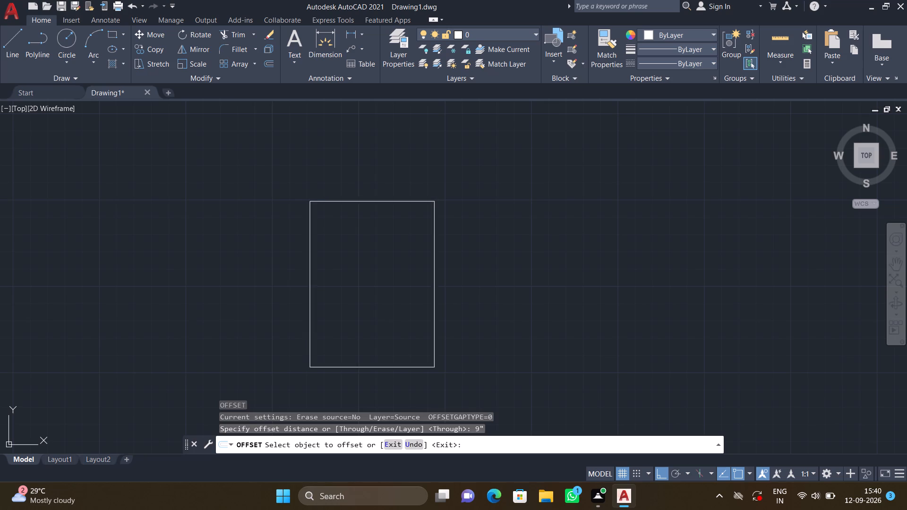
pyautogui.click(320, 288)
pyautogui.press('Return')
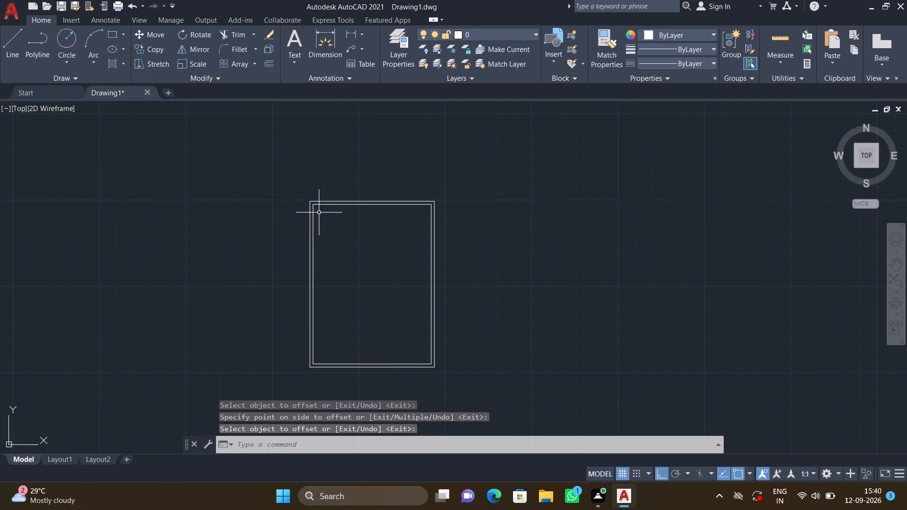
# Explode the inner and the outer rectangle into separate lines.
pyautogui.scroll(3, 314, 213)
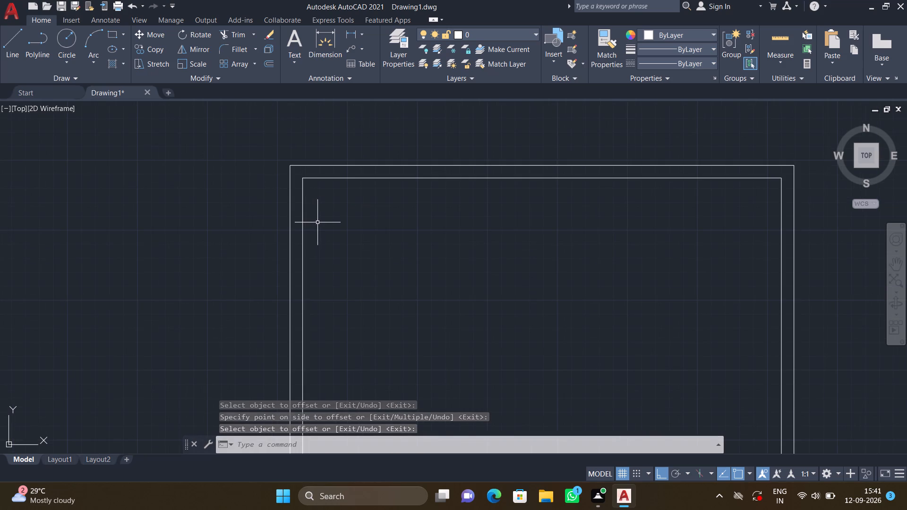
pyautogui.moveTo(317, 222); pyautogui.dragTo(273, 158, button='middle')
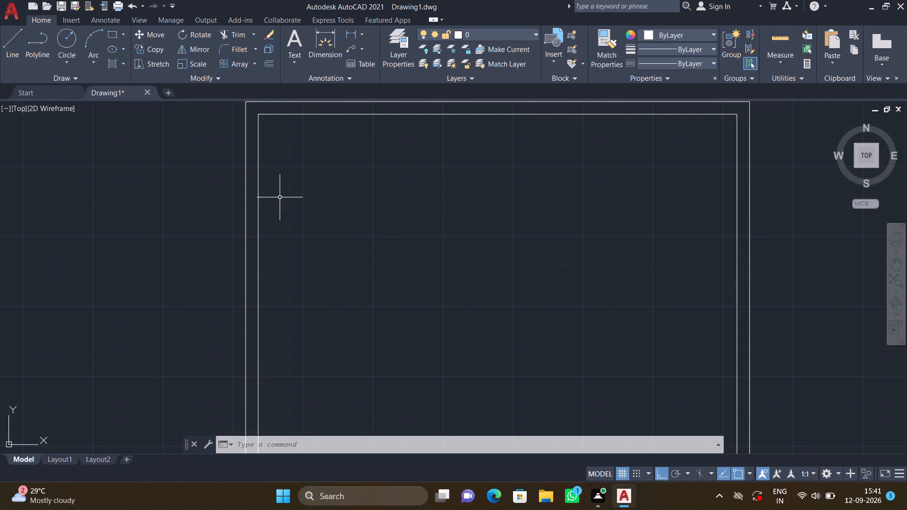
pyautogui.scroll(-1, 275, 238)
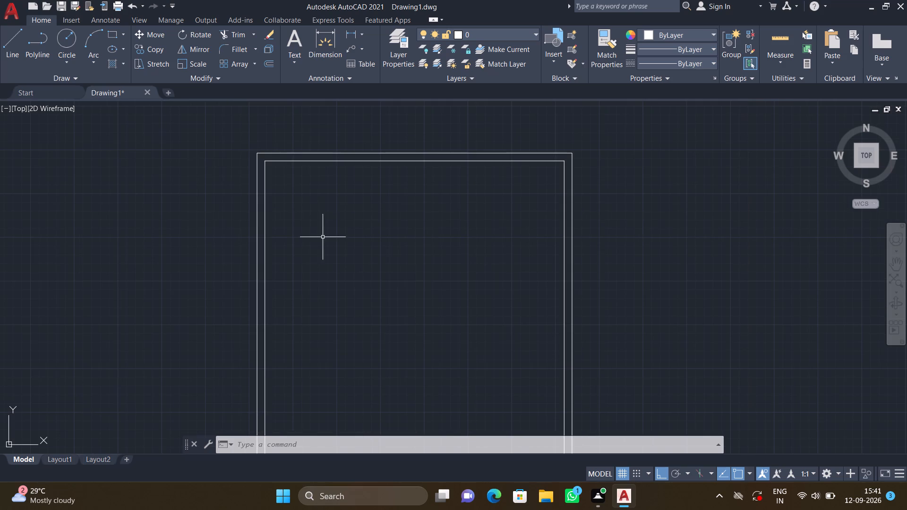
pyautogui.click(326, 160)
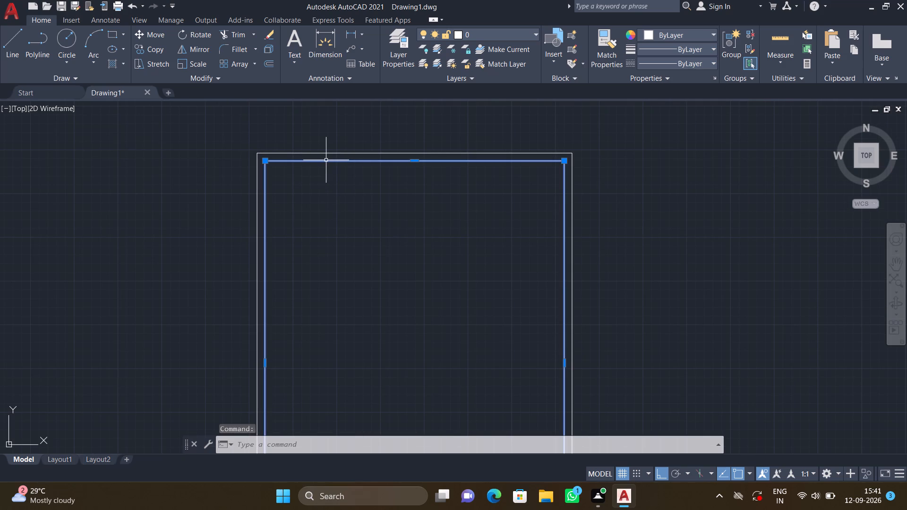
pyautogui.press('x')
pyautogui.press('Return')
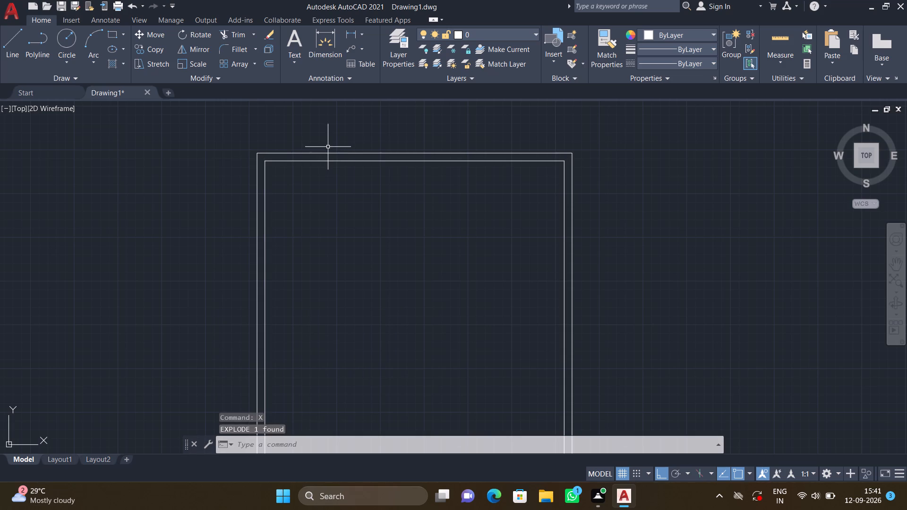
pyautogui.click(330, 154)
pyautogui.press('x')
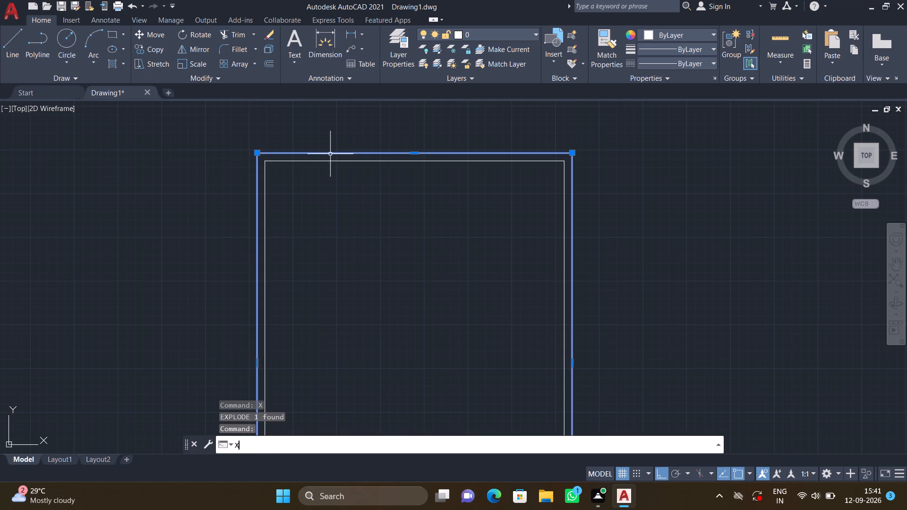
pyautogui.press('Return')
pyautogui.scroll(-2, 324, 259)
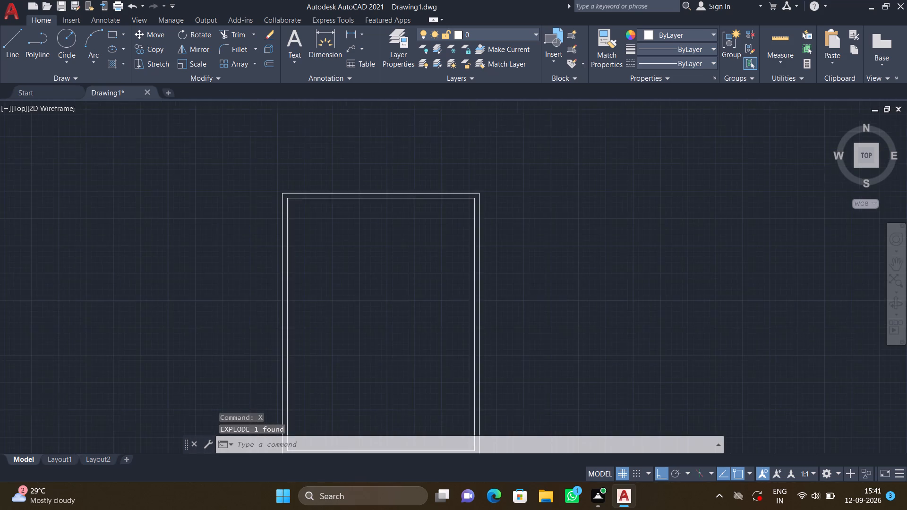
# Offset the outer rectangle's left vertical line 3'6" toward the inside of the plan.
pyautogui.scroll(2, 314, 267)
pyautogui.middleClick(304, 265)
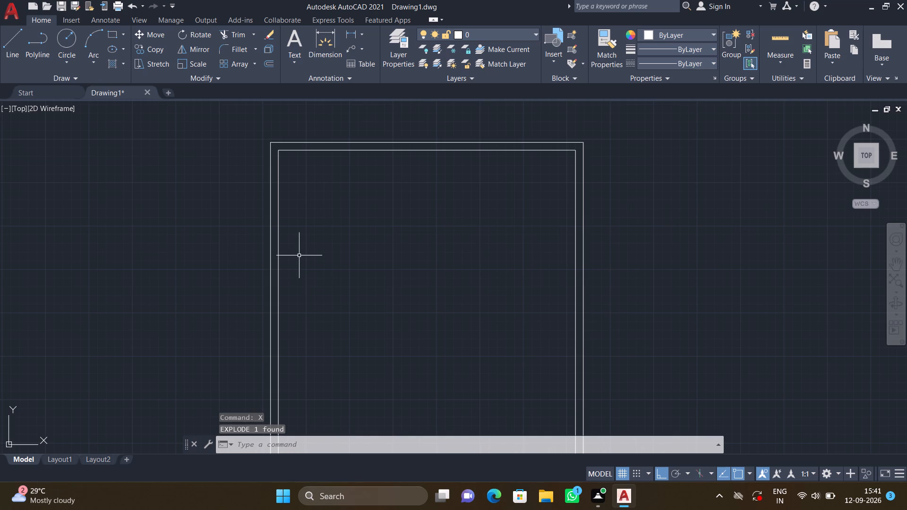
pyautogui.press('o')
pyautogui.press('Return')
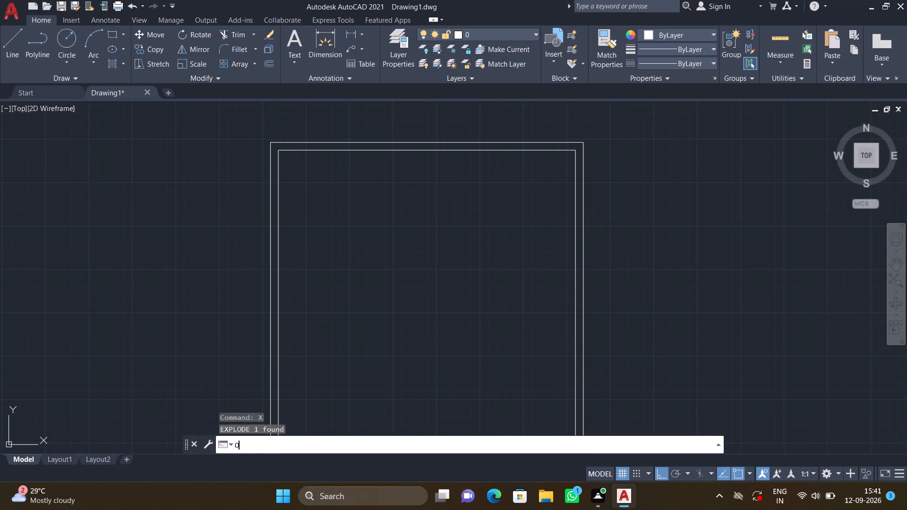
pyautogui.write("3'")
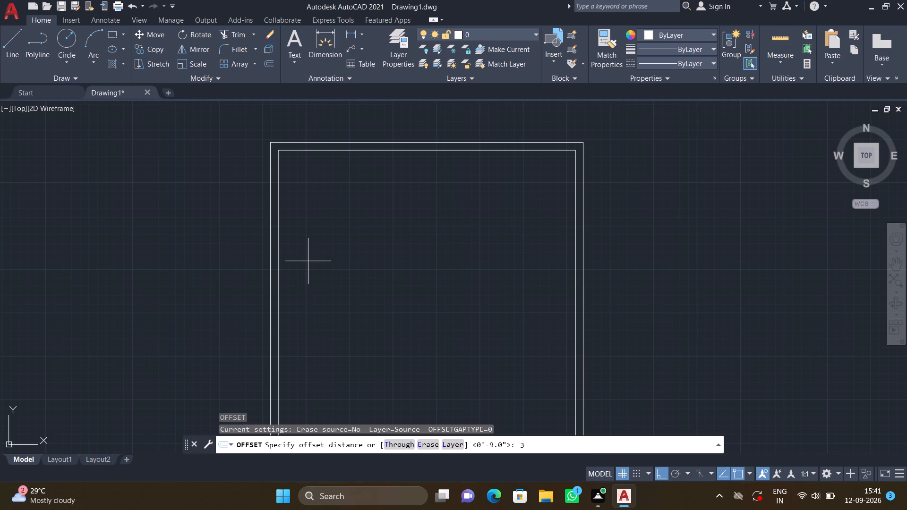
pyautogui.write('6"')
pyautogui.press('Return')
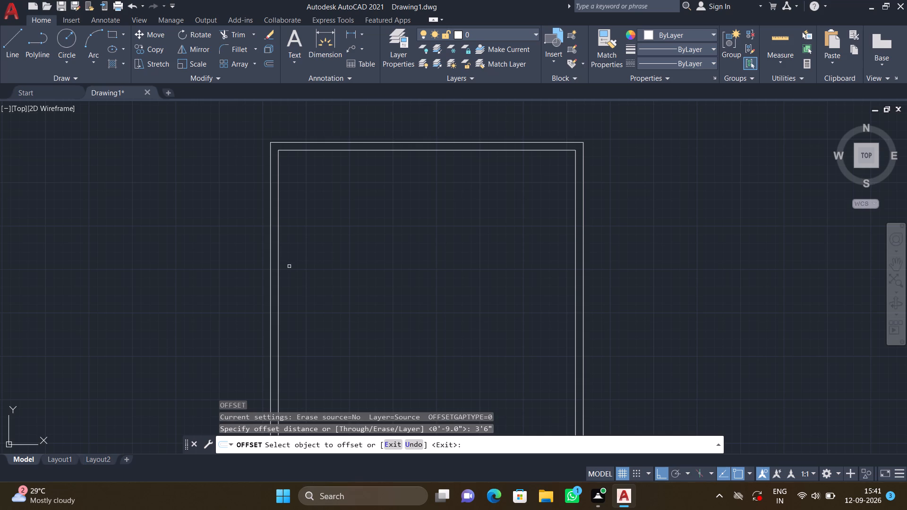
pyautogui.click(271, 273)
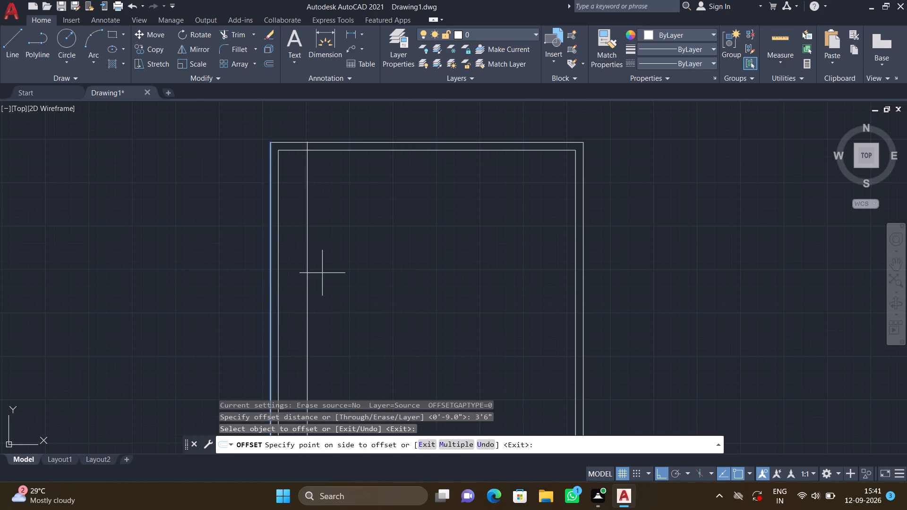
pyautogui.click(322, 273)
pyautogui.press('Return')
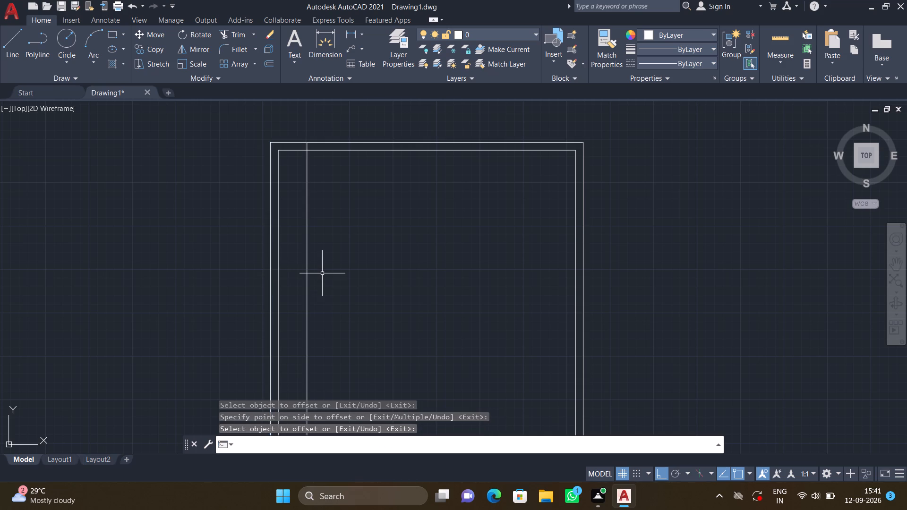
# Offset the outer rectangle's top horizontal line 2'8" downward into the plan.
pyautogui.scroll(1, 317, 274)
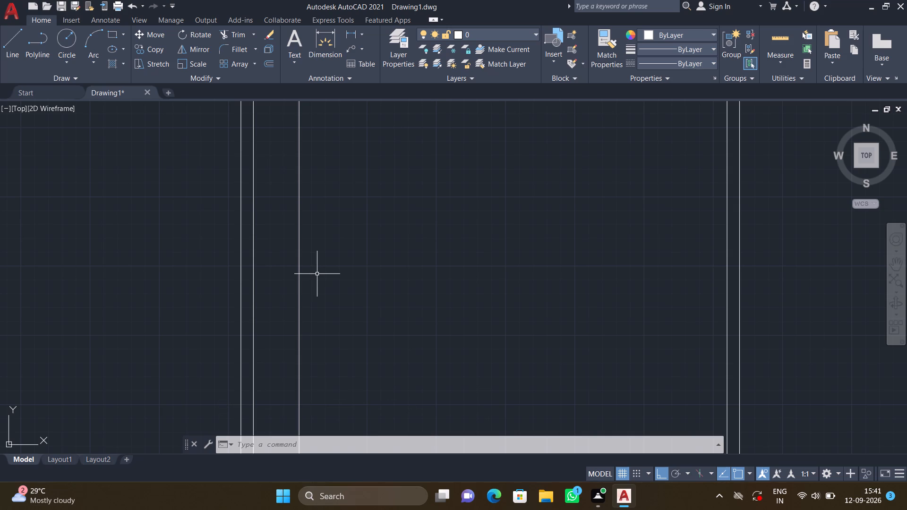
pyautogui.scroll(-2, 317, 274)
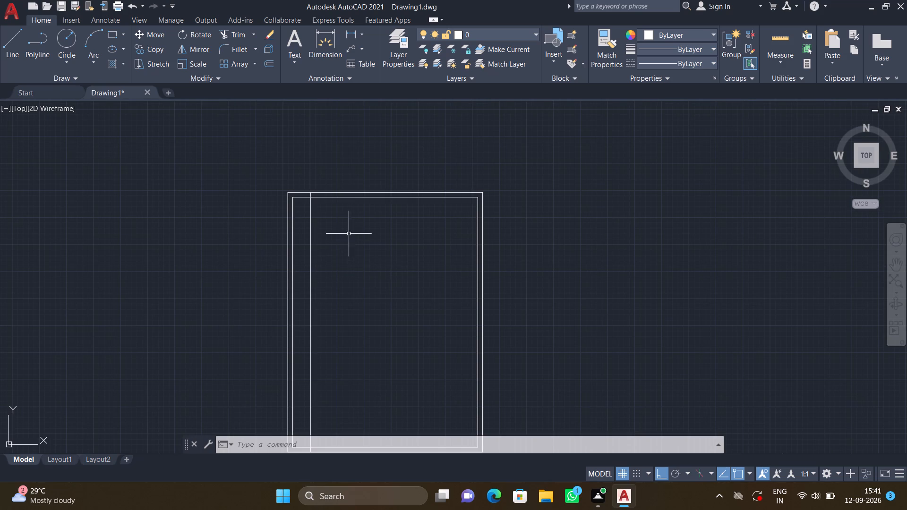
pyautogui.press('o')
pyautogui.press('Return')
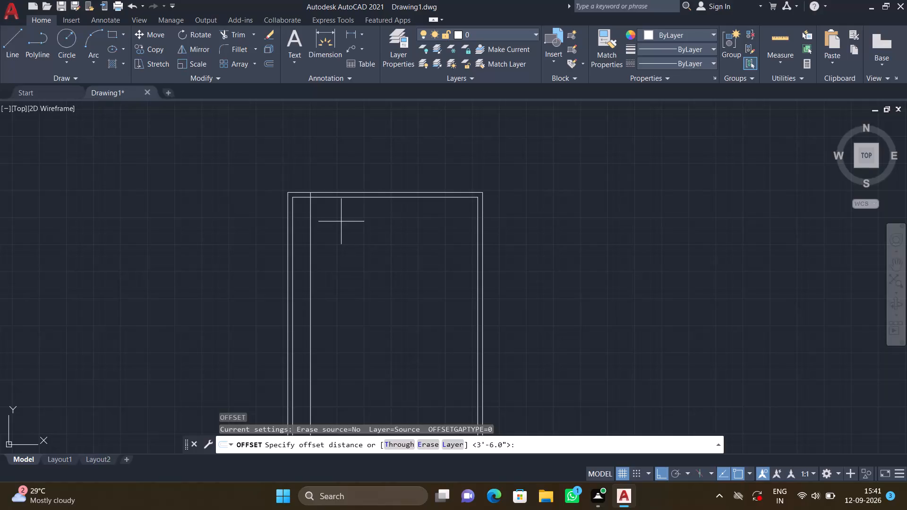
pyautogui.write("2'")
pyautogui.write('8"')
pyautogui.press('Return')
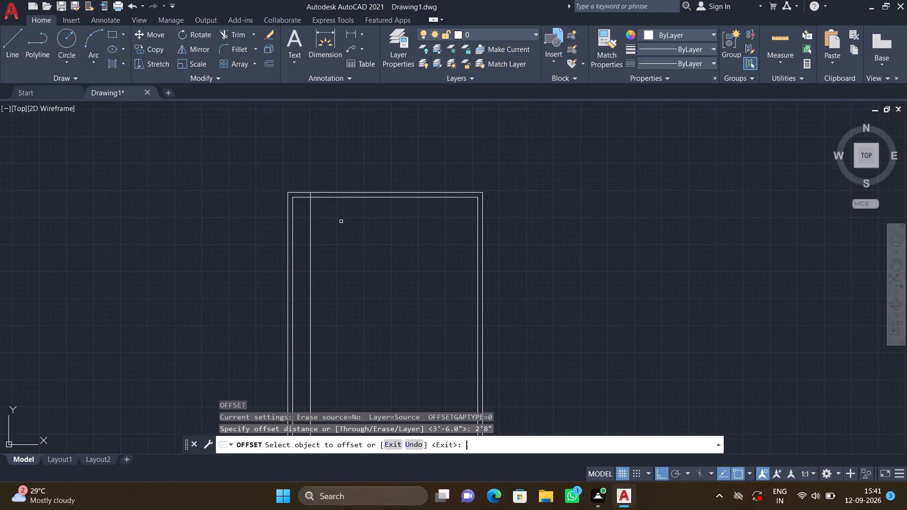
pyautogui.click(354, 191)
pyautogui.click(370, 240)
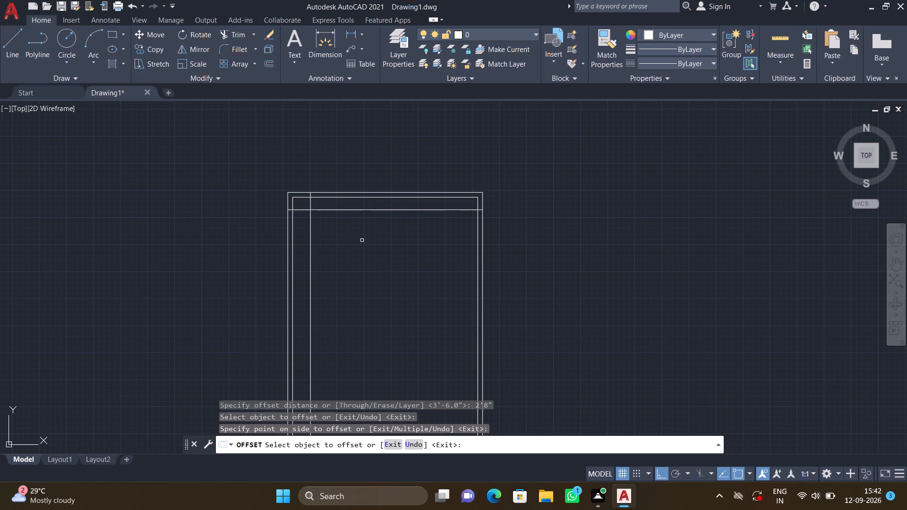
pyautogui.press('Return')
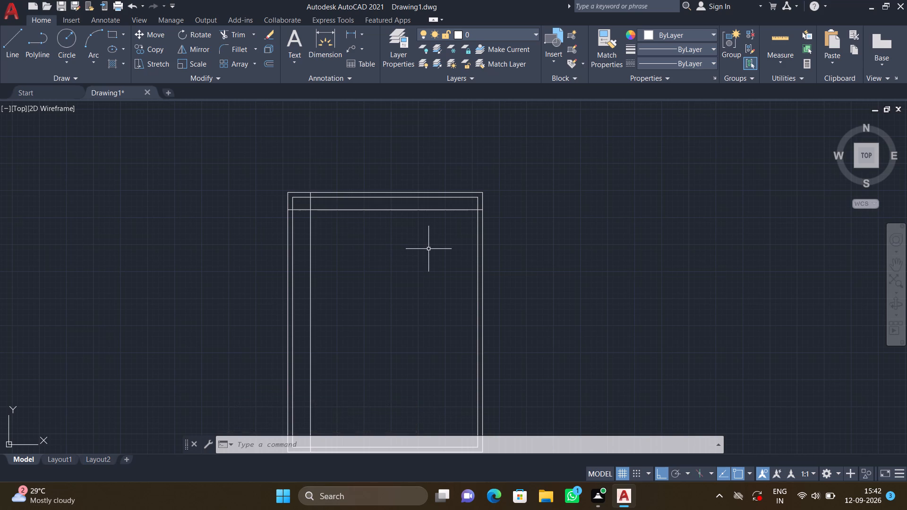
# Offset the outer rectangle's right vertical line 1'9" toward the inside of the plan.
pyautogui.press('o')
pyautogui.press('Return')
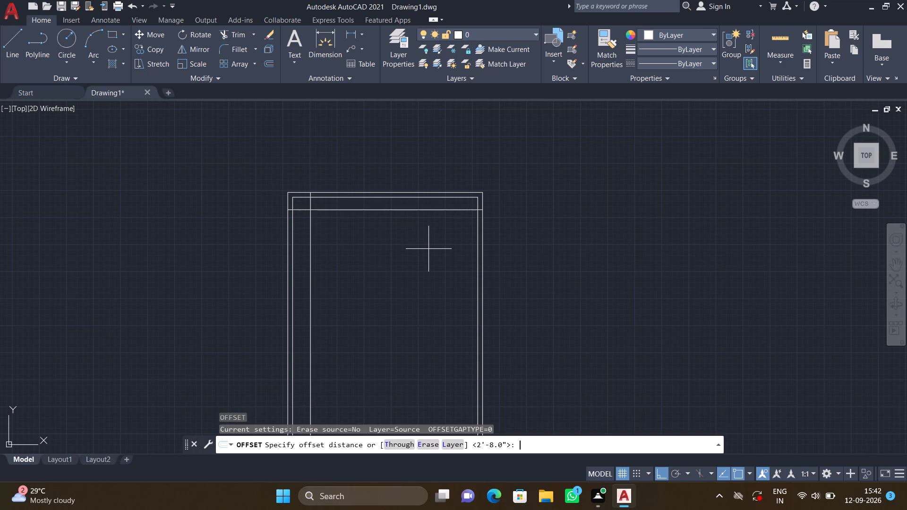
pyautogui.write("1'")
pyautogui.write('9"')
pyautogui.press('Return')
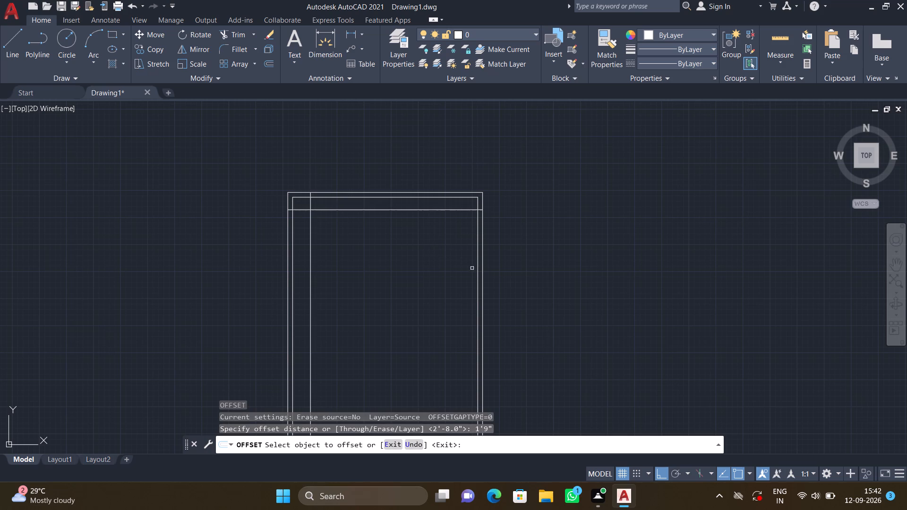
pyautogui.click(483, 283)
pyautogui.click(451, 292)
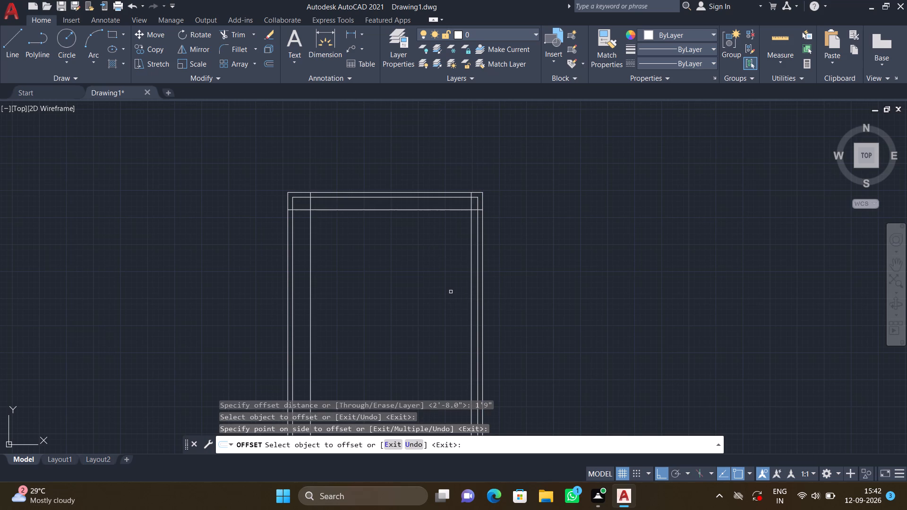
pyautogui.press('Return')
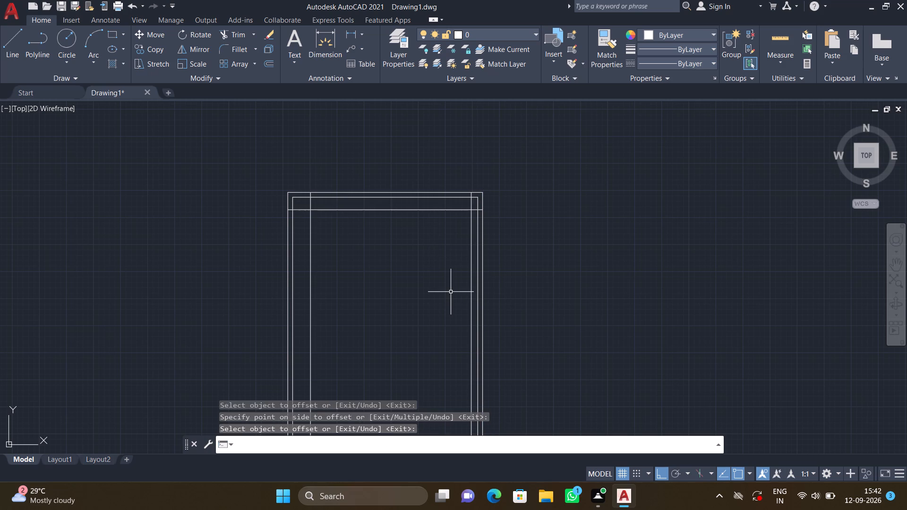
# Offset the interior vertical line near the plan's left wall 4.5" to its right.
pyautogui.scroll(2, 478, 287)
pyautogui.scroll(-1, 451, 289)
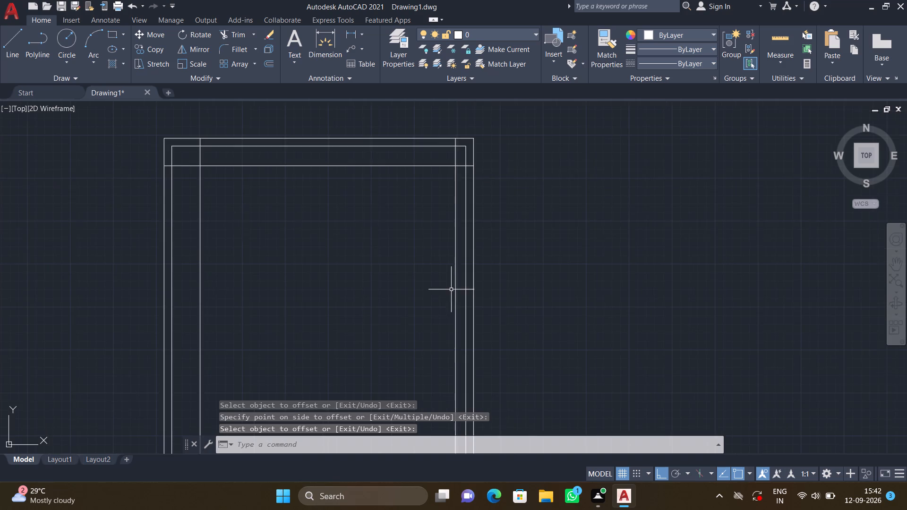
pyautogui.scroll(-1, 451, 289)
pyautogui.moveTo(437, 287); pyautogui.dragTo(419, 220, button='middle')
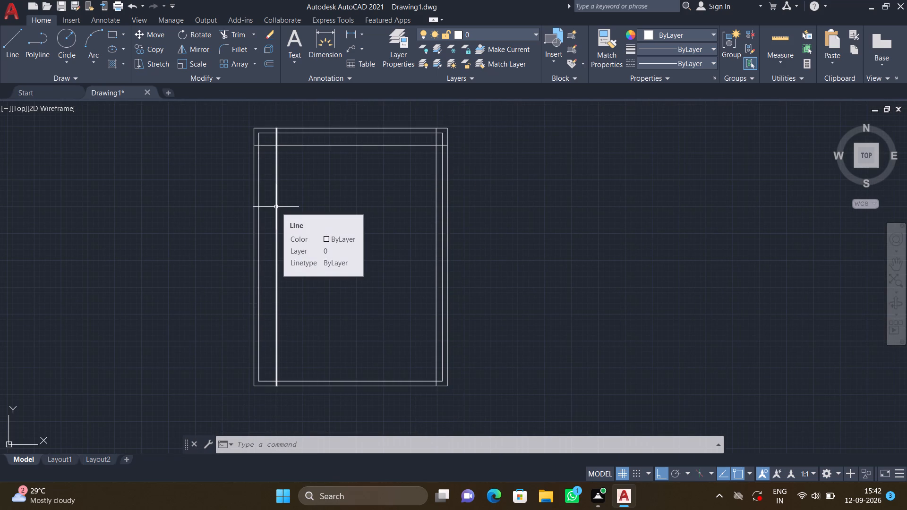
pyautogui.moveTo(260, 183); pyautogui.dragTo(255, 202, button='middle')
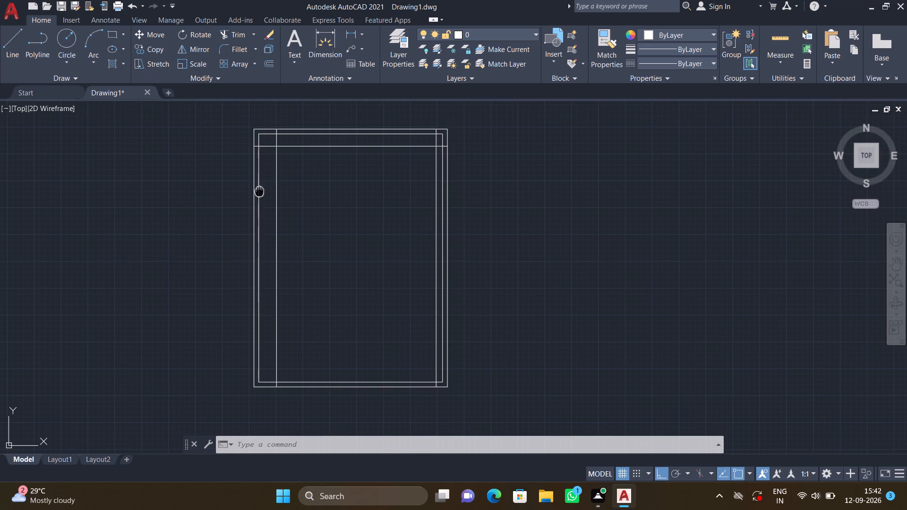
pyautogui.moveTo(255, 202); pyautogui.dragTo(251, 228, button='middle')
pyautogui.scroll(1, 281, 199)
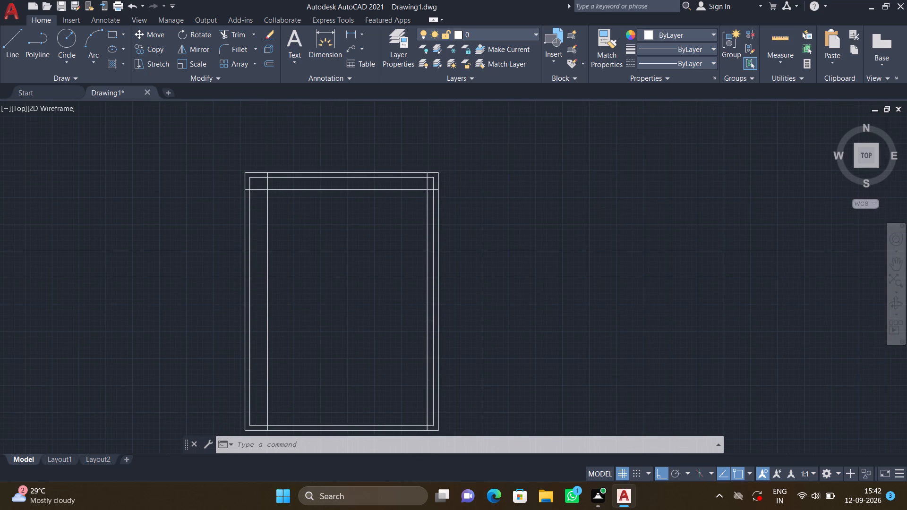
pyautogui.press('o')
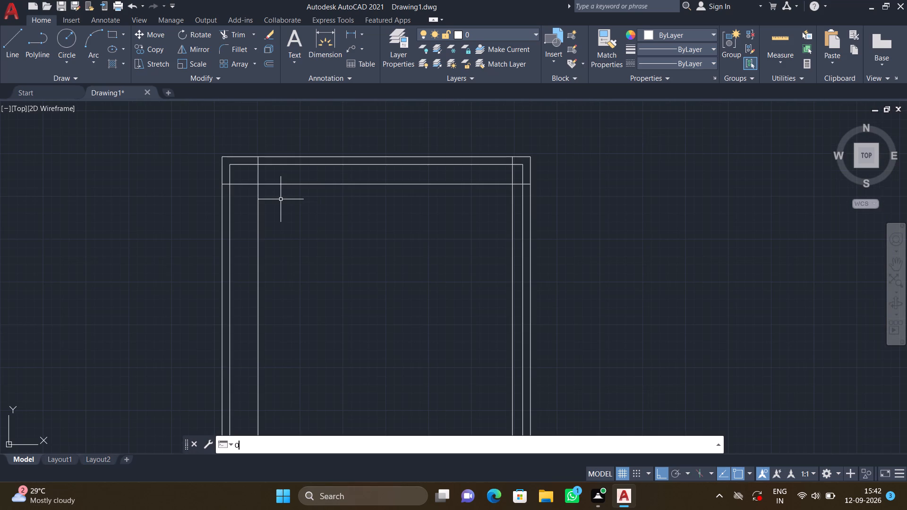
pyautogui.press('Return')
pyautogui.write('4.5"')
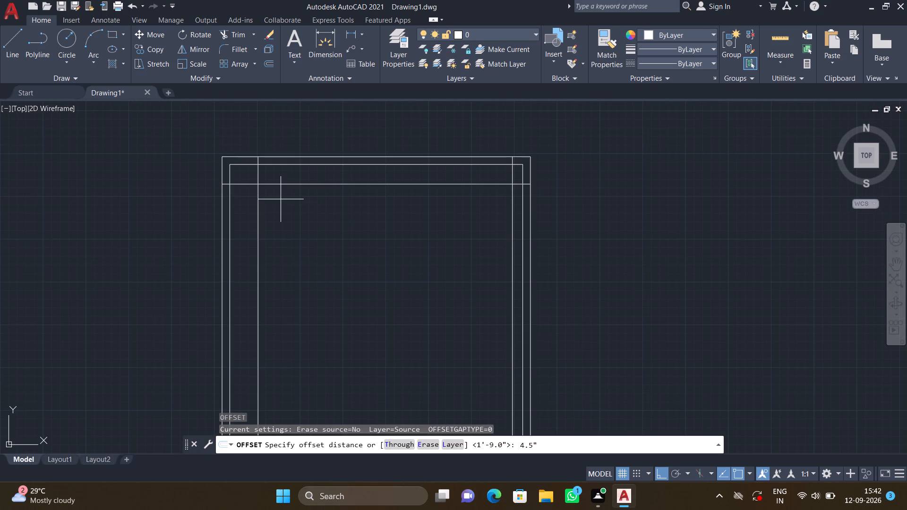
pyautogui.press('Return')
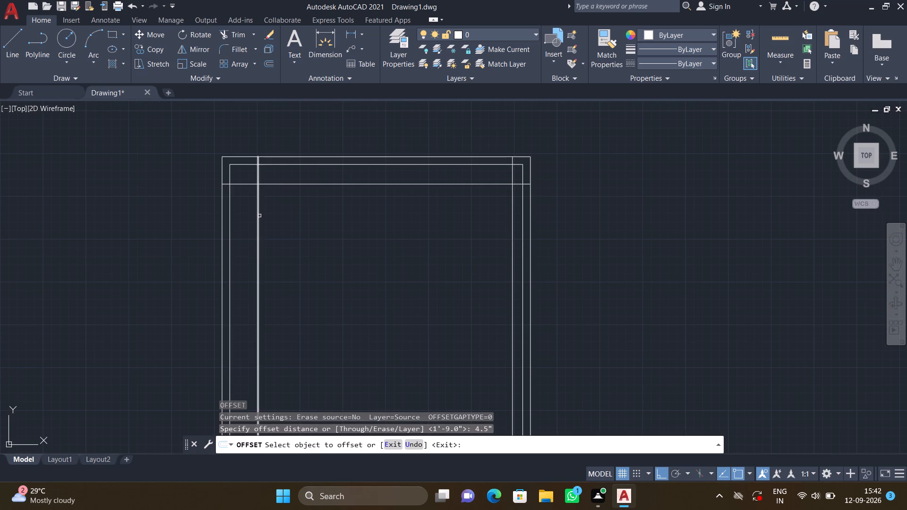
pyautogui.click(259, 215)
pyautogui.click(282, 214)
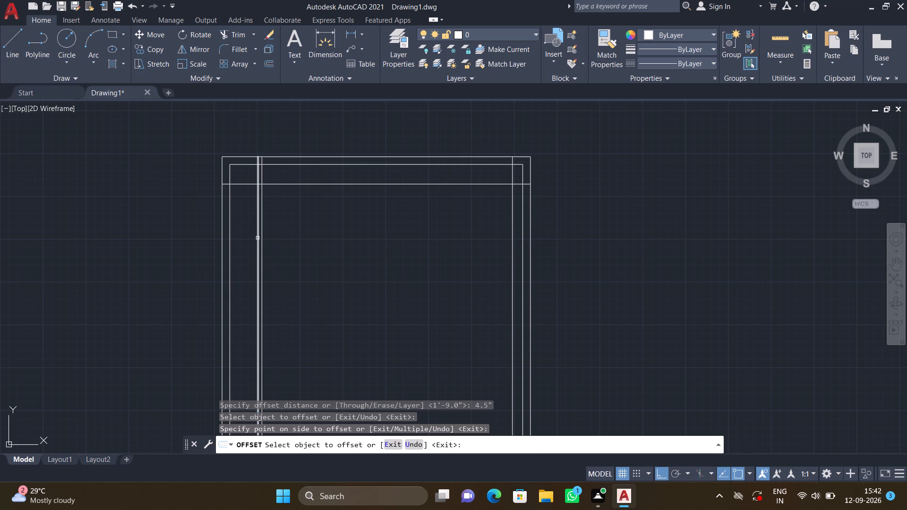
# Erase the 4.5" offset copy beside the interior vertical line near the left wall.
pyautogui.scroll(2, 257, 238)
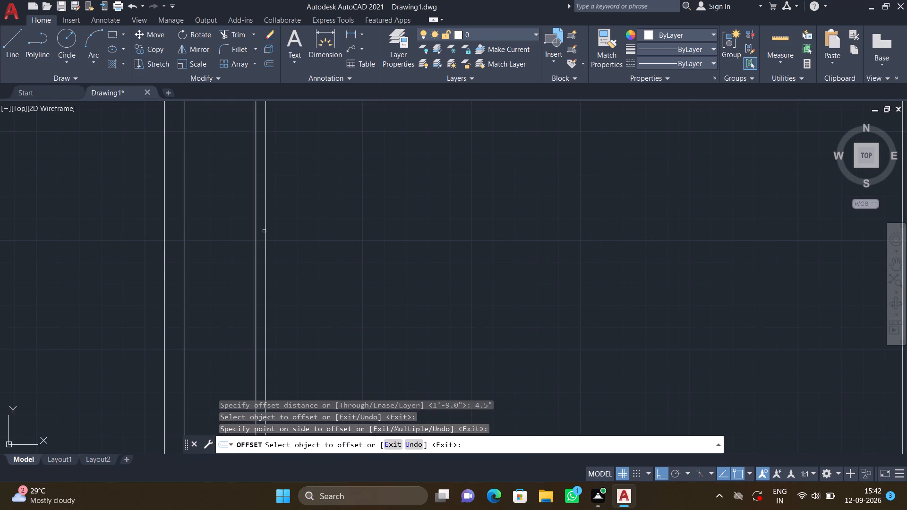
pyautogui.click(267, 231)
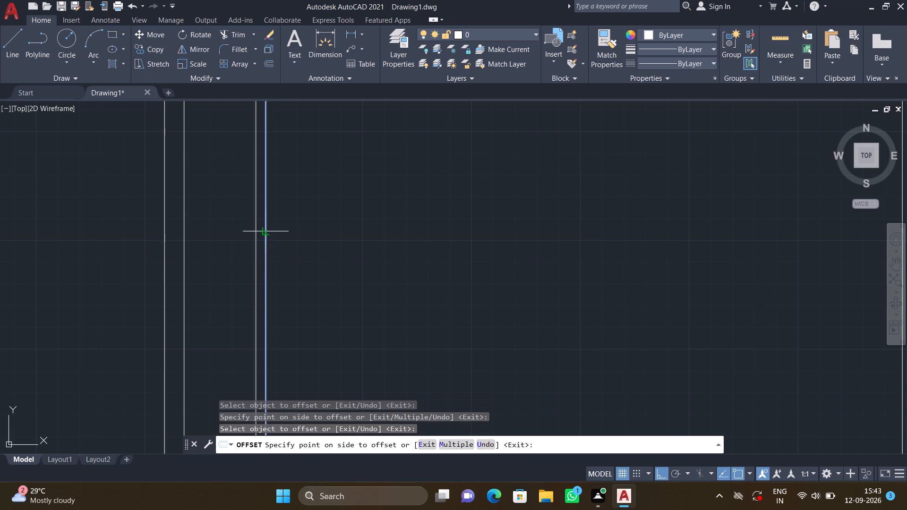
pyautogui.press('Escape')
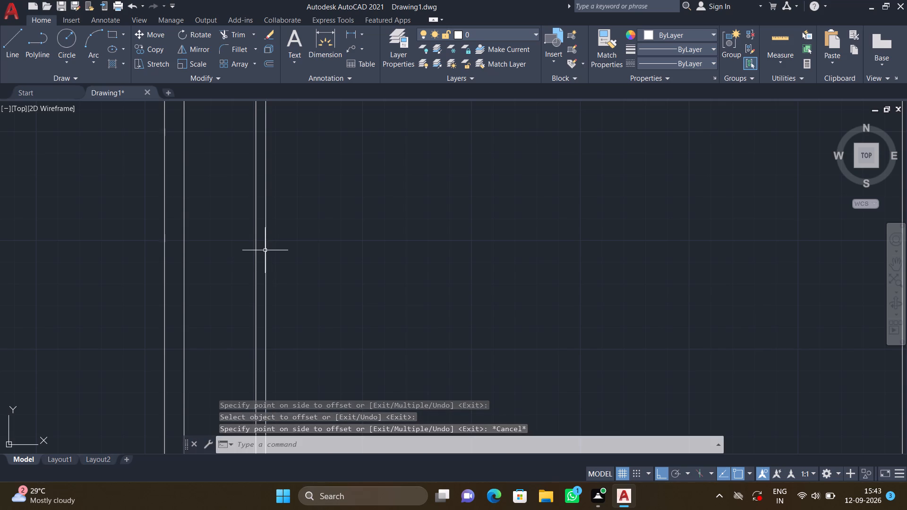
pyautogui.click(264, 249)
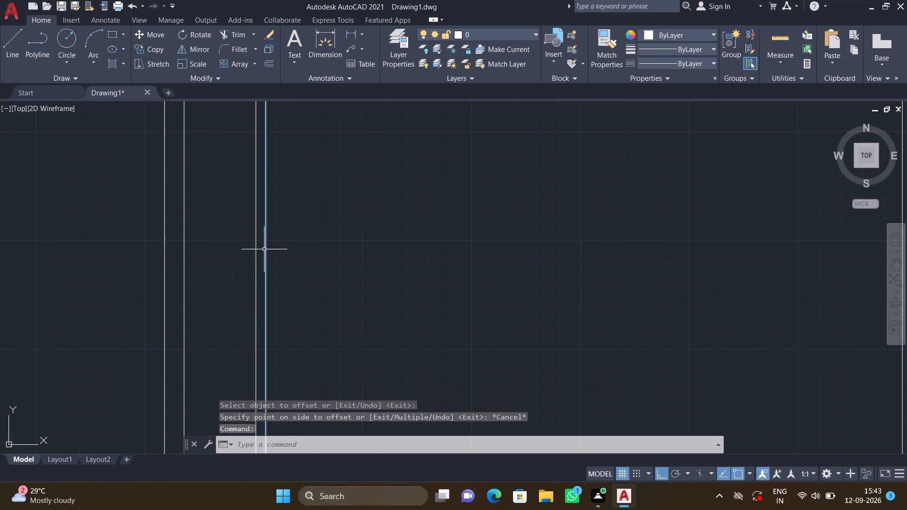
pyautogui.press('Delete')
# Offset the interior vertical line near the plan's left wall 9" to its right.
pyautogui.scroll(-2, 264, 249)
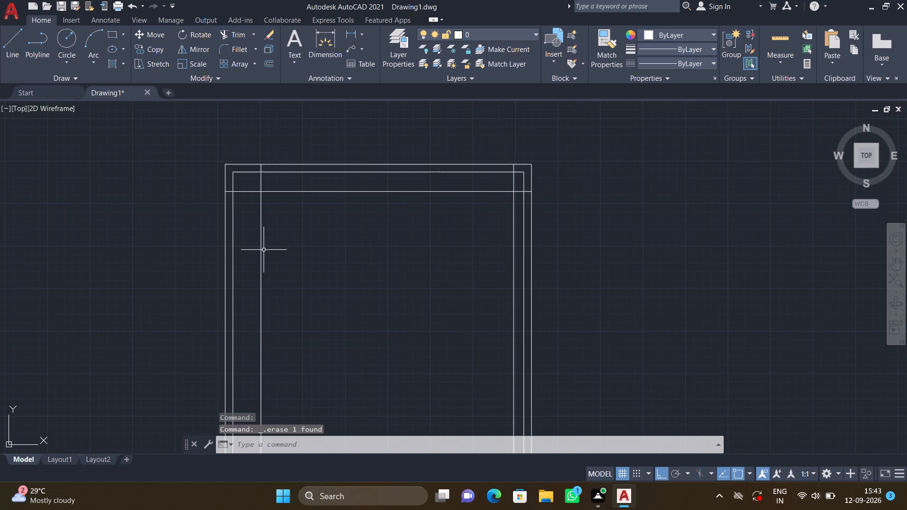
pyautogui.press('o')
pyautogui.press('Return')
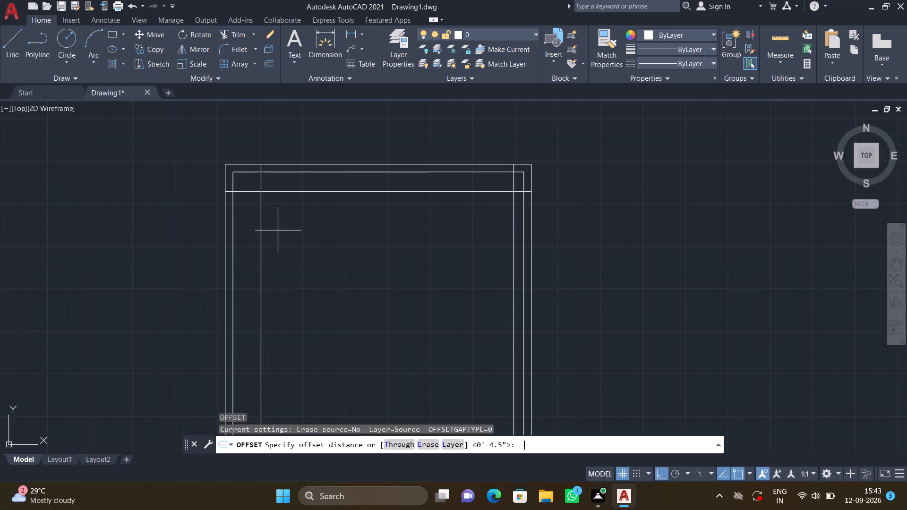
pyautogui.write('9"')
pyautogui.press('Return')
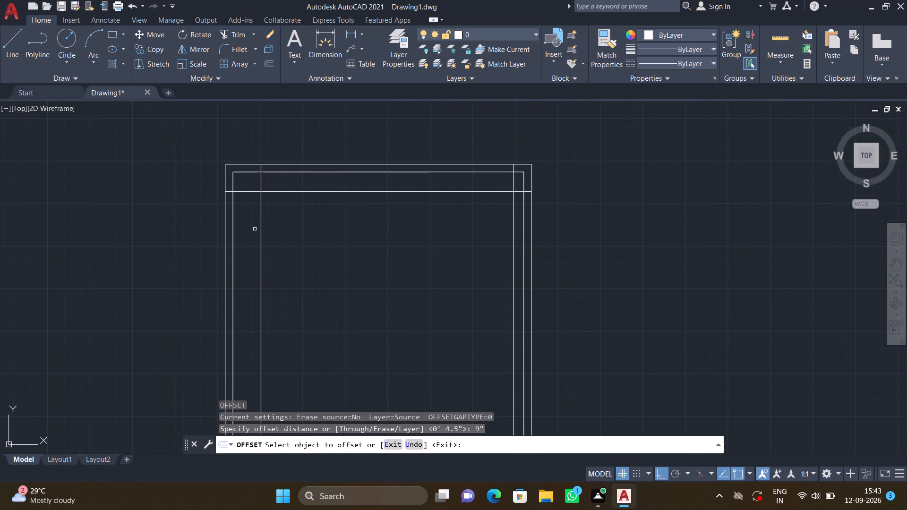
pyautogui.click(260, 229)
pyautogui.click(299, 237)
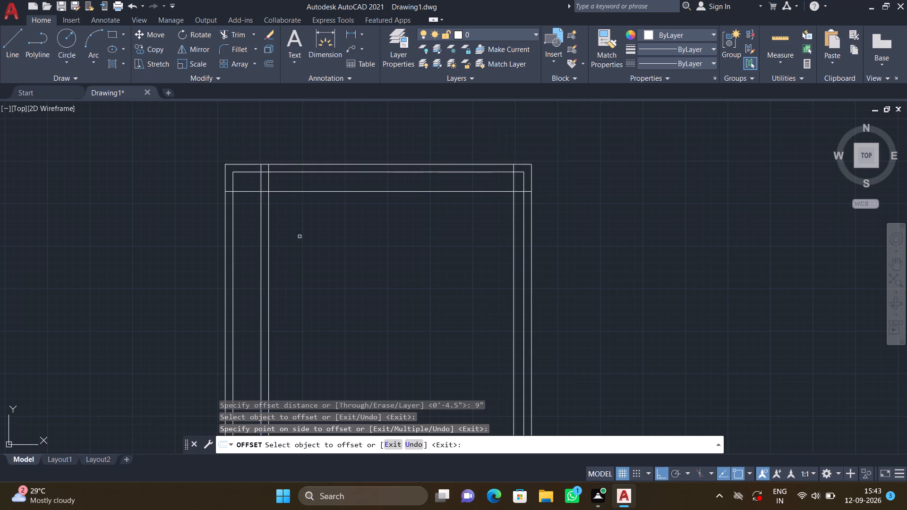
# Offset the upper interior horizontal line 9" downward and the interior vertical line near the plan's right wall 9" to its left.
pyautogui.click(340, 190)
pyautogui.click(346, 206)
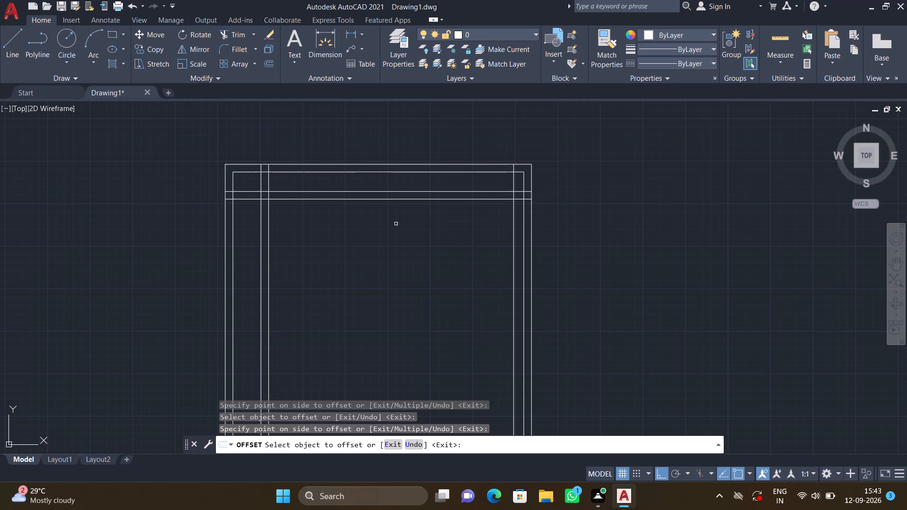
pyautogui.click(514, 246)
pyautogui.click(473, 249)
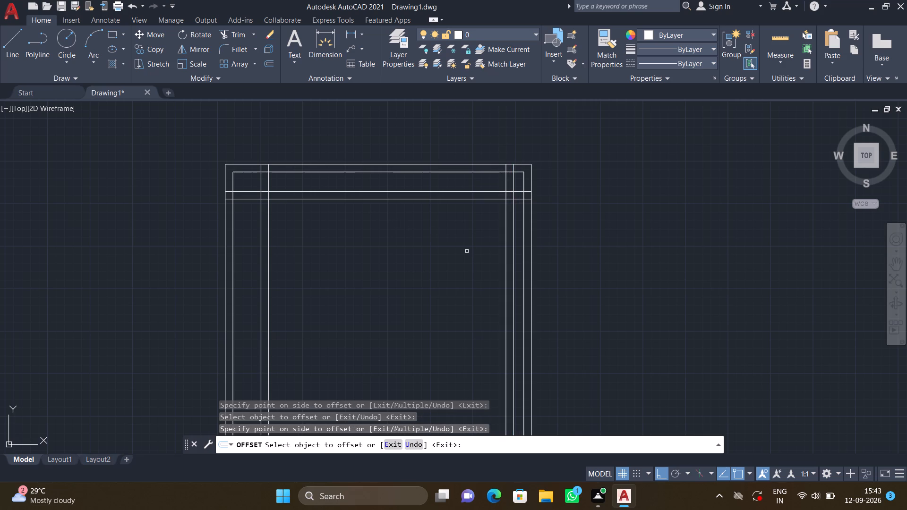
pyautogui.press('Return')
# Trim the interior wall lines that cross the gap to the outer walls at the plan's upper-left corner.
pyautogui.scroll(-2, 453, 256)
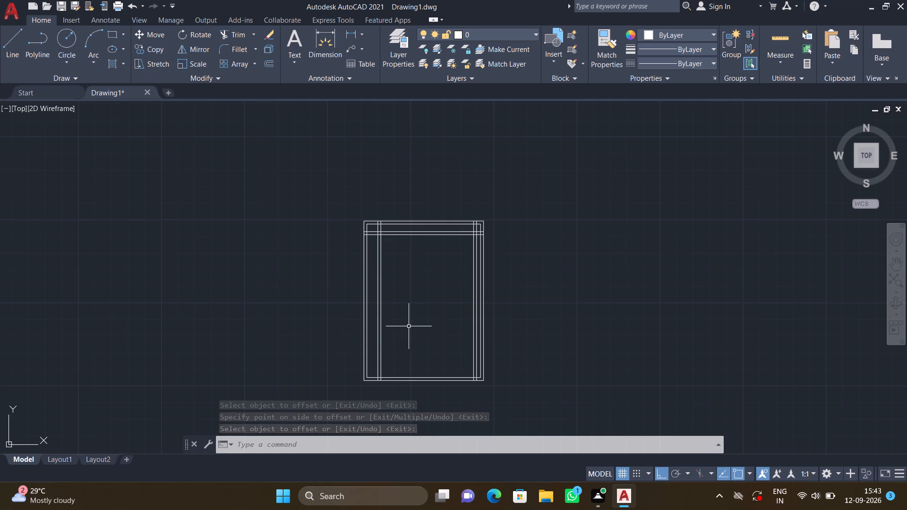
pyautogui.scroll(3, 370, 239)
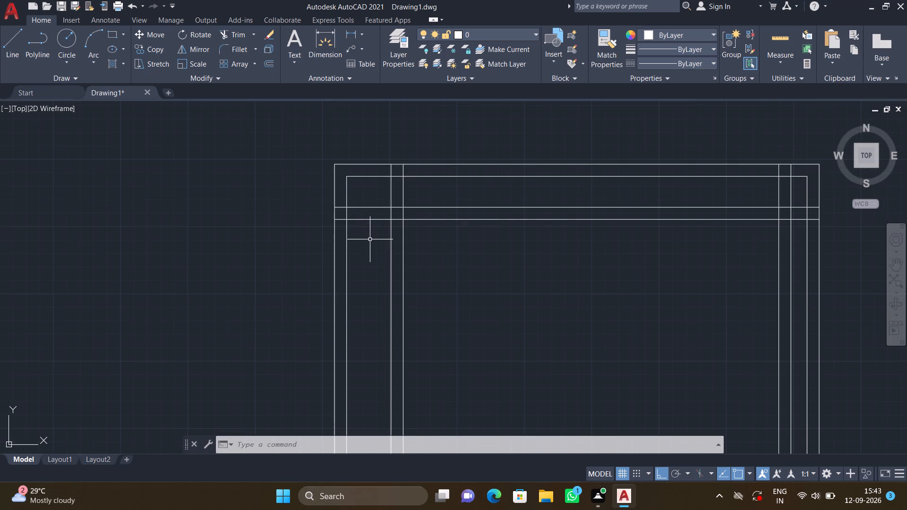
pyautogui.write('TR')
pyautogui.press('Return')
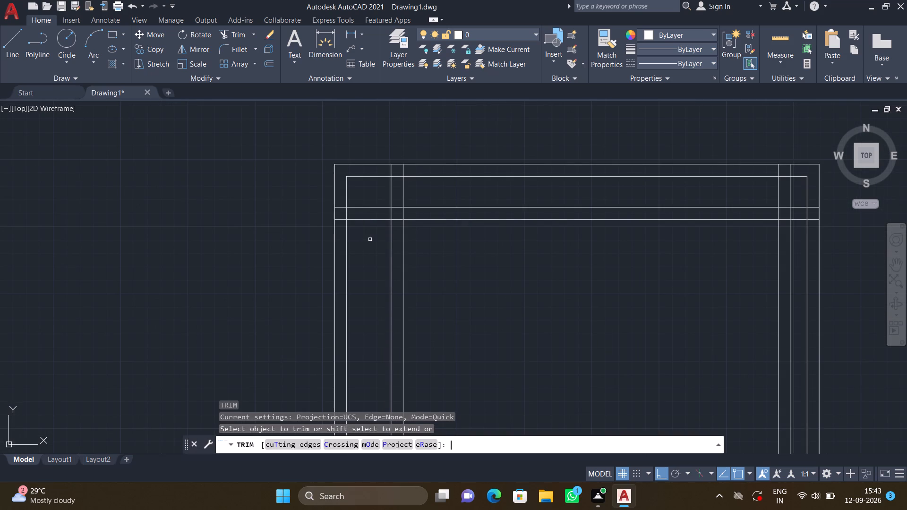
pyautogui.click(363, 201)
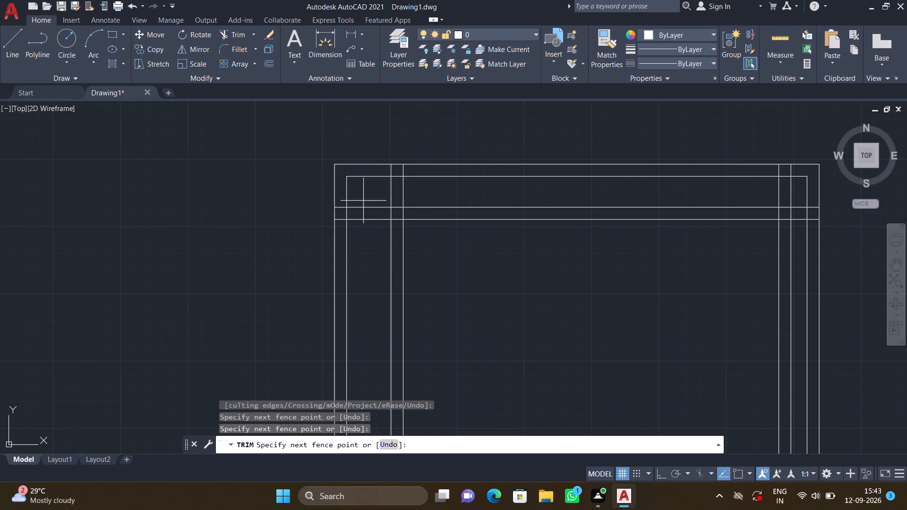
pyautogui.click(371, 242)
pyautogui.click(369, 202)
pyautogui.click(412, 188)
# Trim the interior wall lines that cross the gap to the outer walls at the plan's upper-right corner.
pyautogui.scroll(-2, 507, 205)
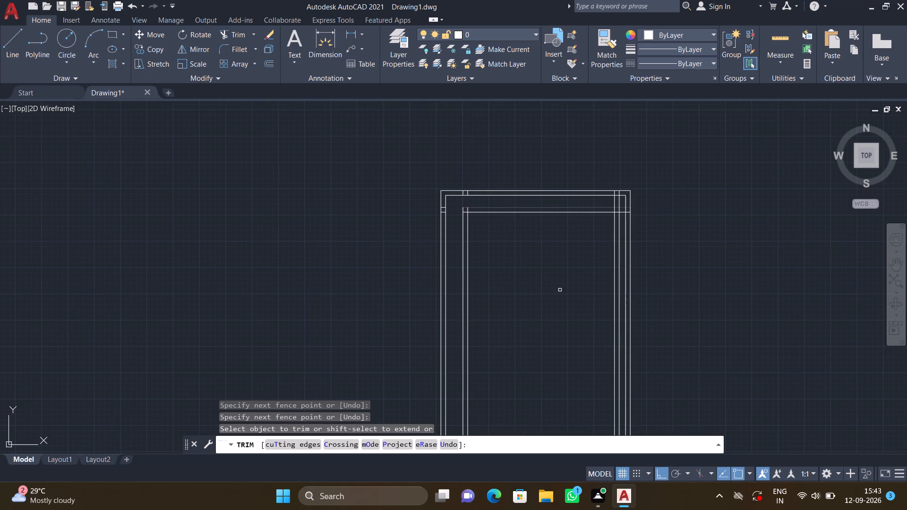
pyautogui.moveTo(560, 290); pyautogui.dragTo(432, 293, button='middle')
pyautogui.scroll(4, 484, 215)
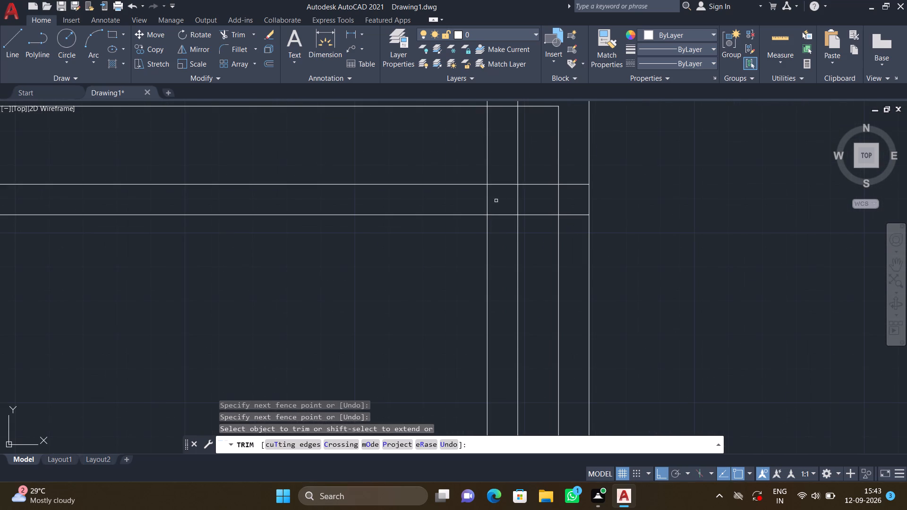
pyautogui.click(464, 168)
pyautogui.click(535, 152)
pyautogui.click(535, 155)
pyautogui.click(537, 238)
pyautogui.scroll(-3, 539, 238)
pyautogui.press('Return')
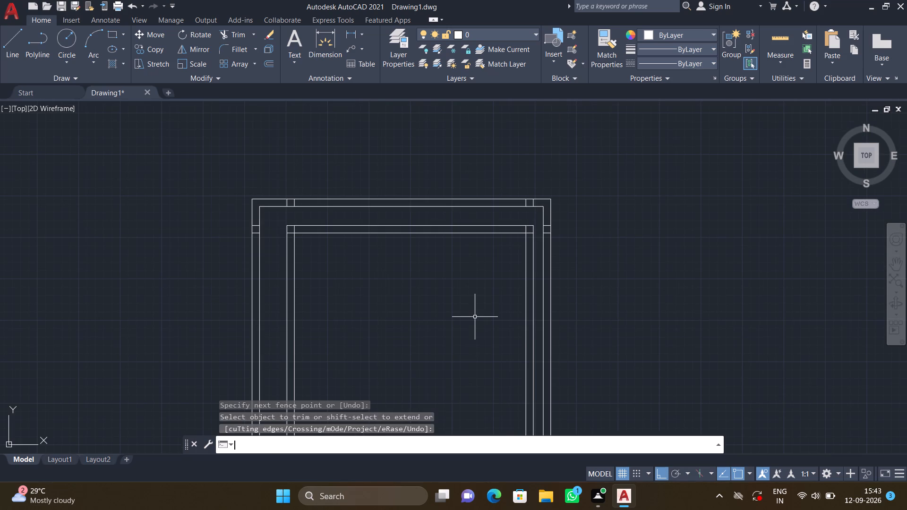
# Offset the inner face line of the left interior wall 10'6" to the right.
pyautogui.scroll(-2, 475, 317)
pyautogui.moveTo(462, 349); pyautogui.dragTo(448, 246, button='middle')
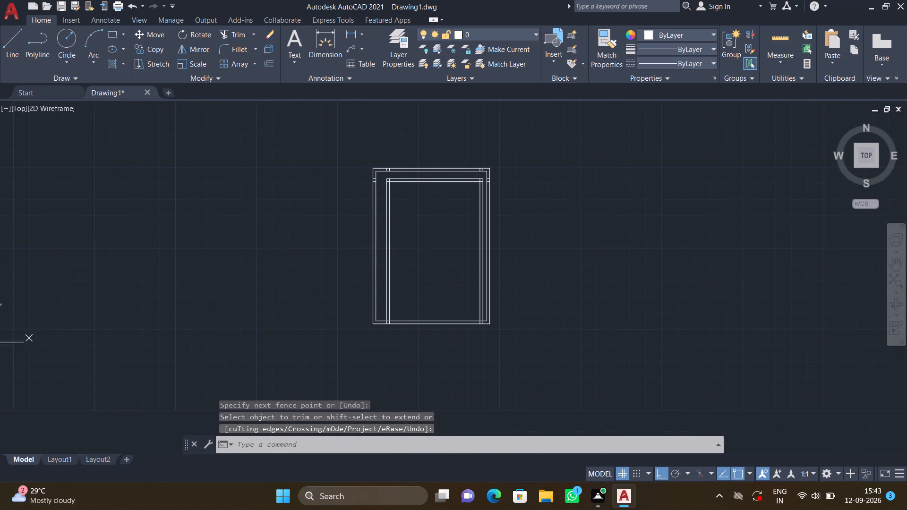
pyautogui.scroll(4, 386, 169)
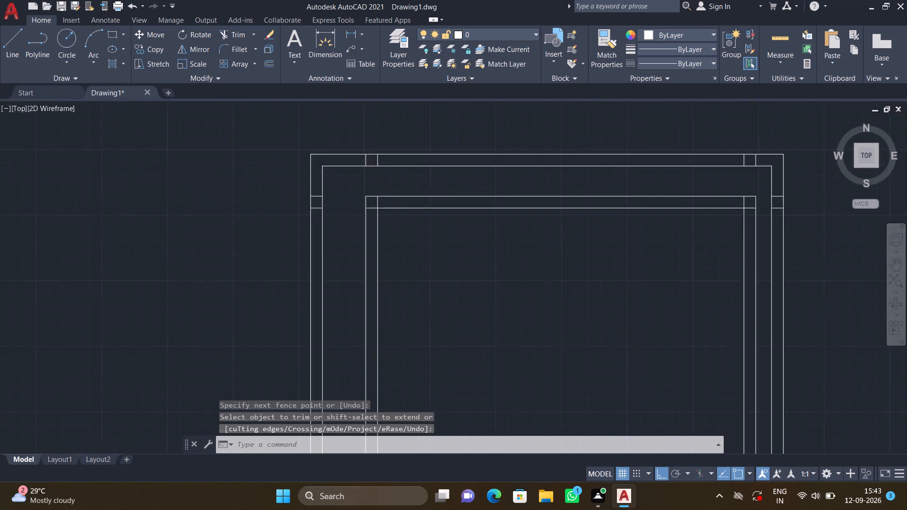
pyautogui.scroll(1, 410, 190)
pyautogui.scroll(-1, 372, 281)
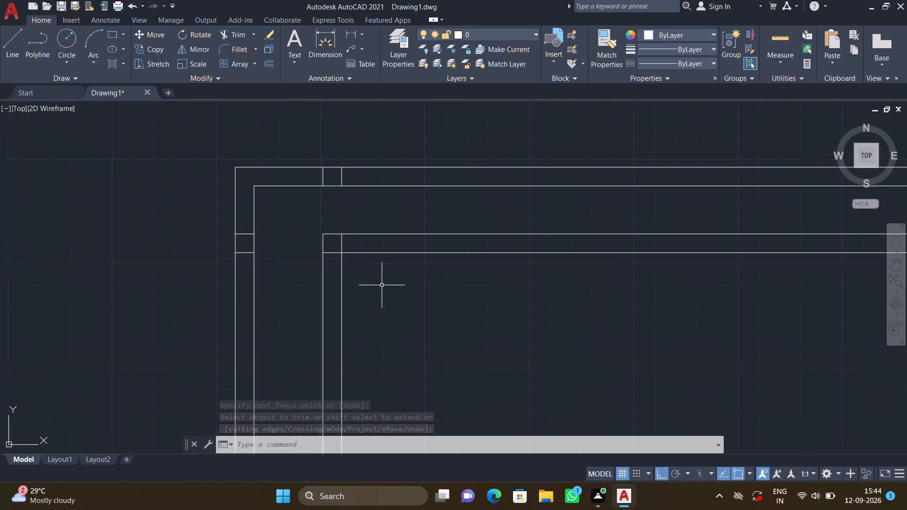
pyautogui.scroll(-1, 382, 289)
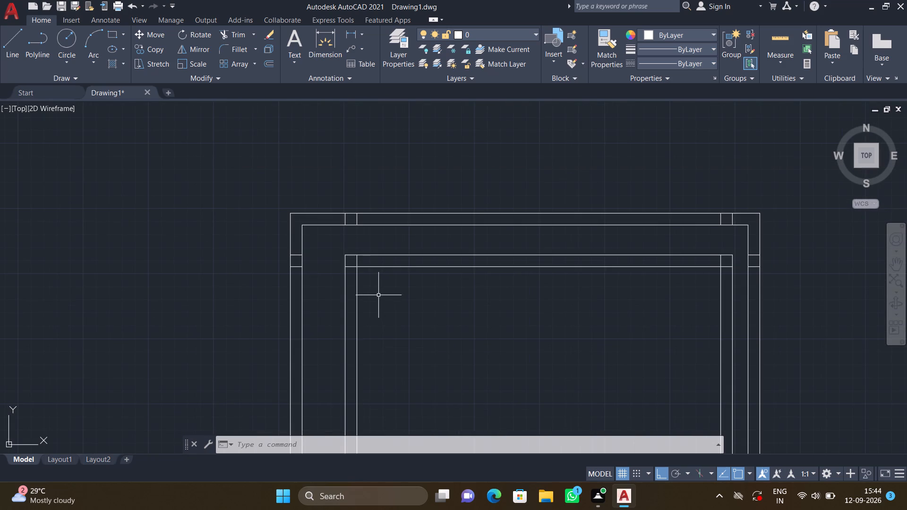
pyautogui.moveTo(377, 295); pyautogui.dragTo(265, 264, button='middle')
pyautogui.press('o')
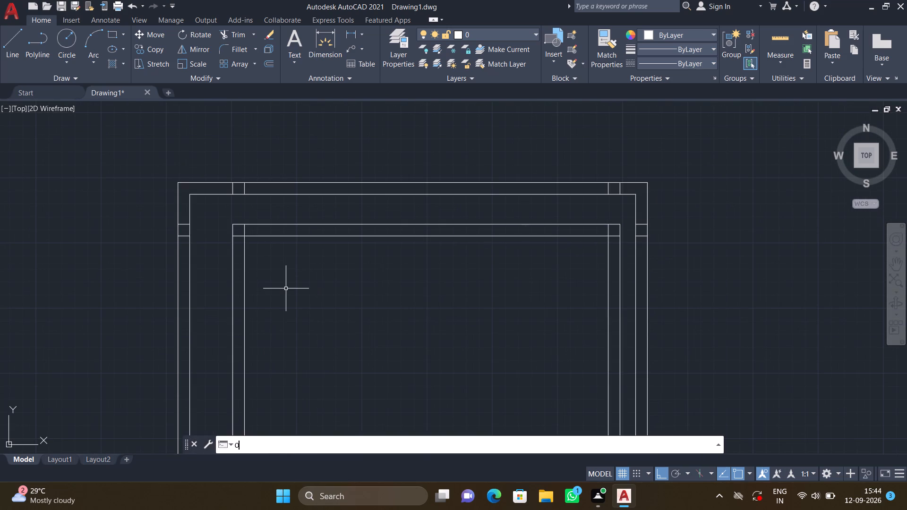
pyautogui.press('Return')
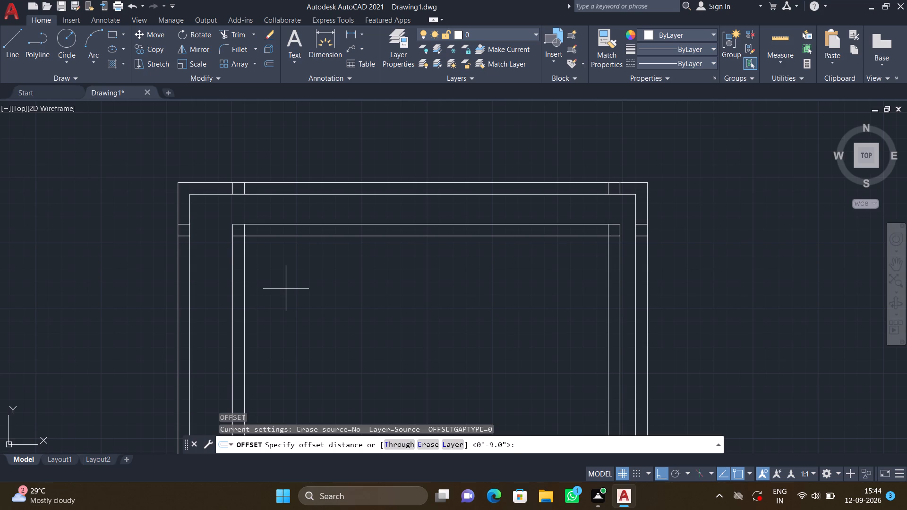
pyautogui.write("10'")
pyautogui.press('6')
pyautogui.hotkey('shift', '"')
pyautogui.press('Return')
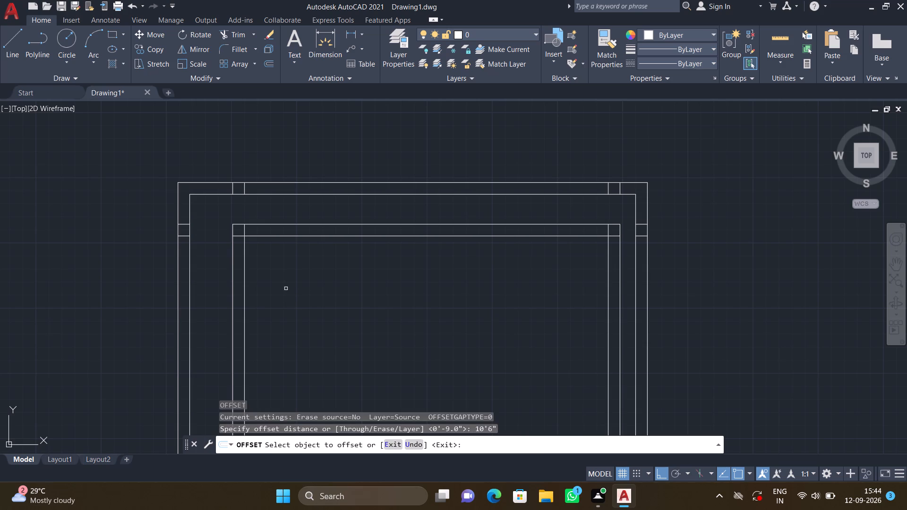
pyautogui.click(243, 292)
pyautogui.click(328, 292)
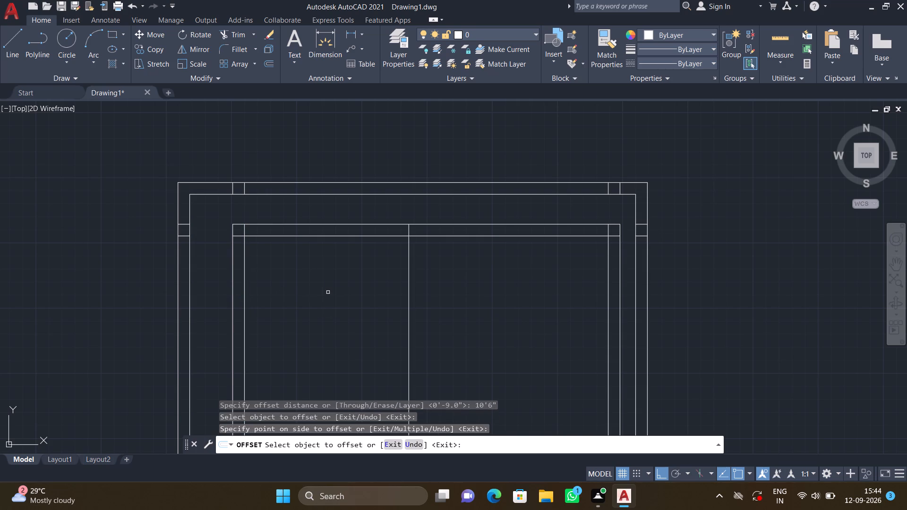
pyautogui.press('Return')
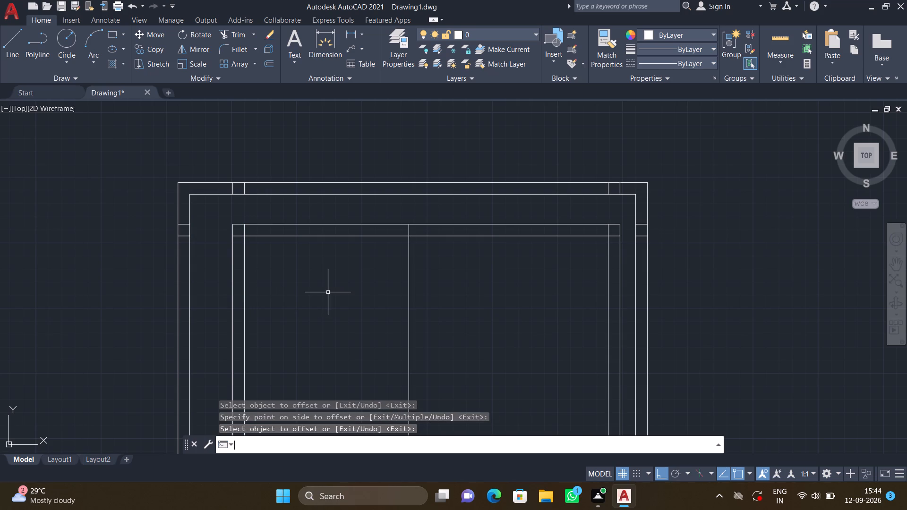
# Offset the inner face line of the right interior wall 12'4" to the left.
pyautogui.scroll(-2, 332, 300)
pyautogui.scroll(-1, 374, 308)
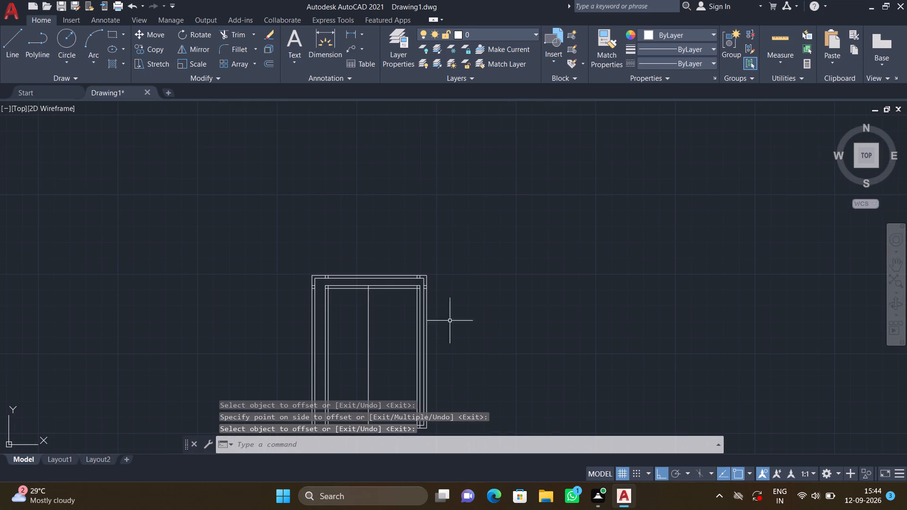
pyautogui.moveTo(416, 318); pyautogui.dragTo(342, 251, button='middle')
pyautogui.scroll(2, 301, 230)
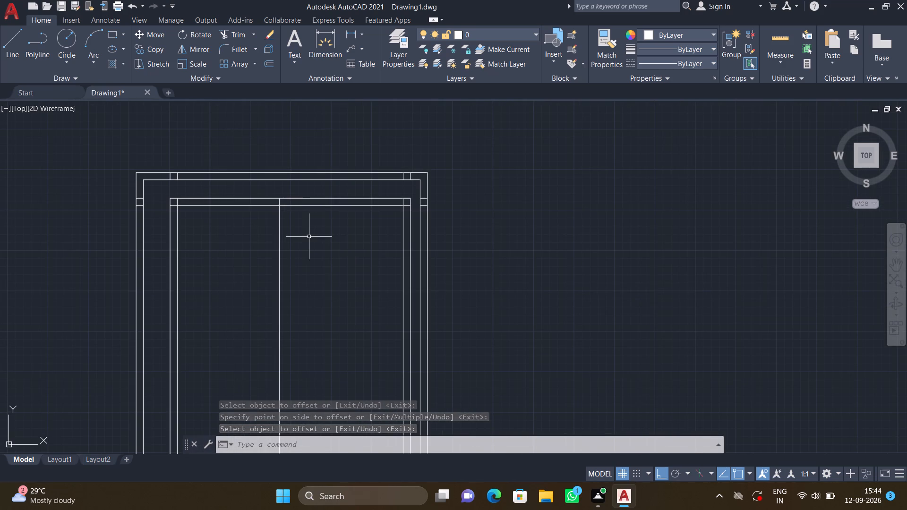
pyautogui.press('o')
pyautogui.press('Return')
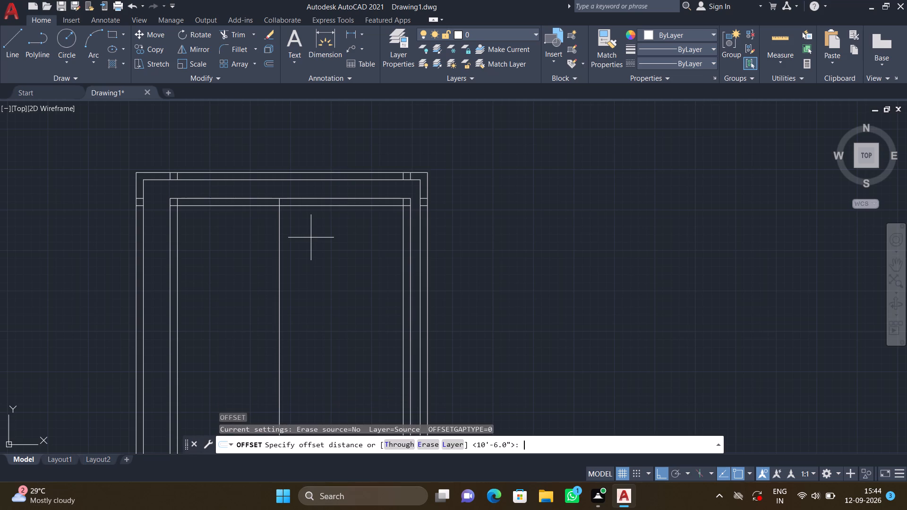
pyautogui.write("12'")
pyautogui.write('4"')
pyautogui.press('Return')
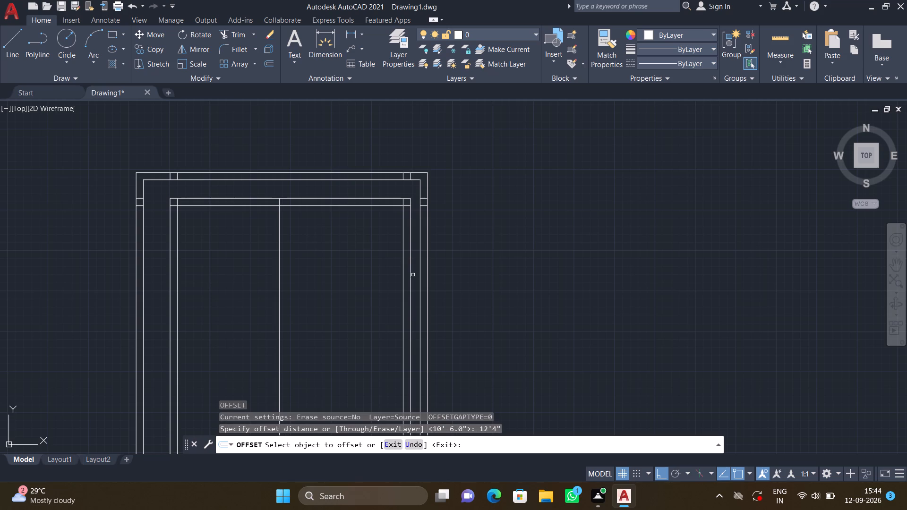
pyautogui.click(404, 266)
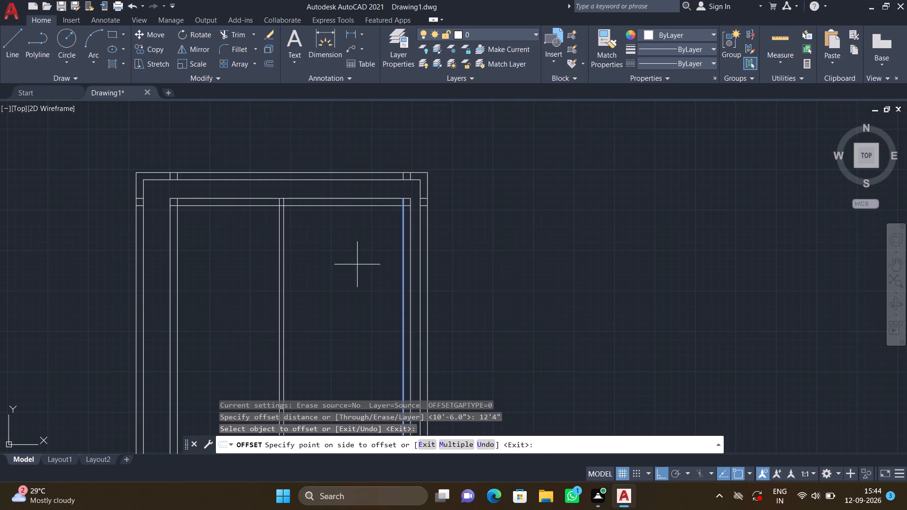
pyautogui.click(311, 263)
pyautogui.press('Return')
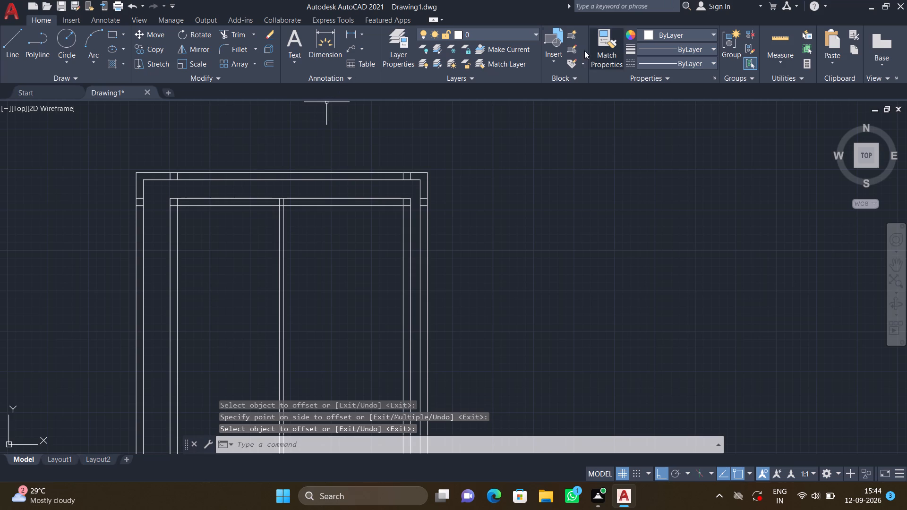
# Measure the gap between the two vertical middle partition lines at the top wall using a linear dimension, without placing it.
pyautogui.click(362, 33)
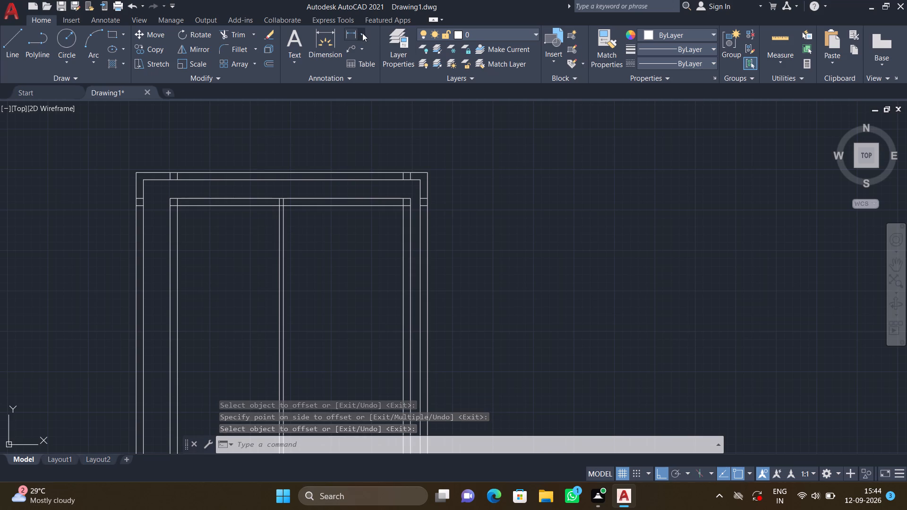
pyautogui.click(366, 55)
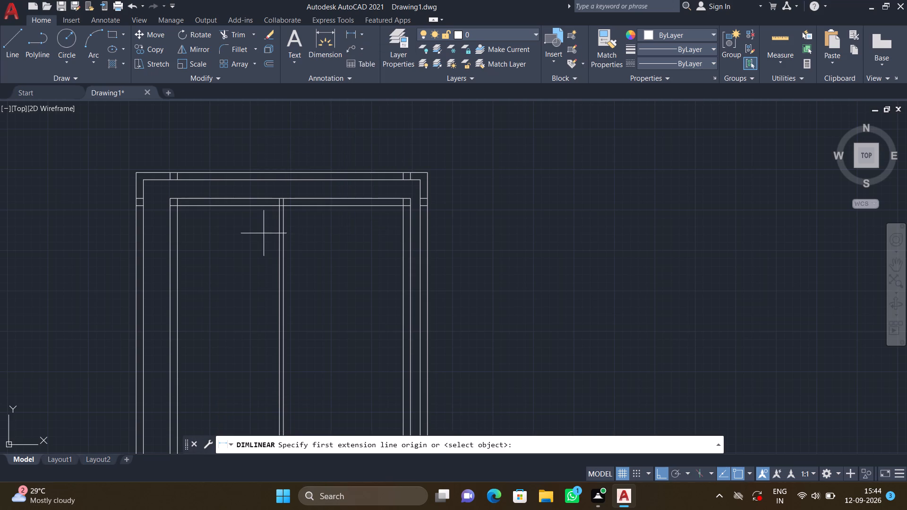
pyautogui.scroll(2, 256, 230)
pyautogui.scroll(1, 304, 178)
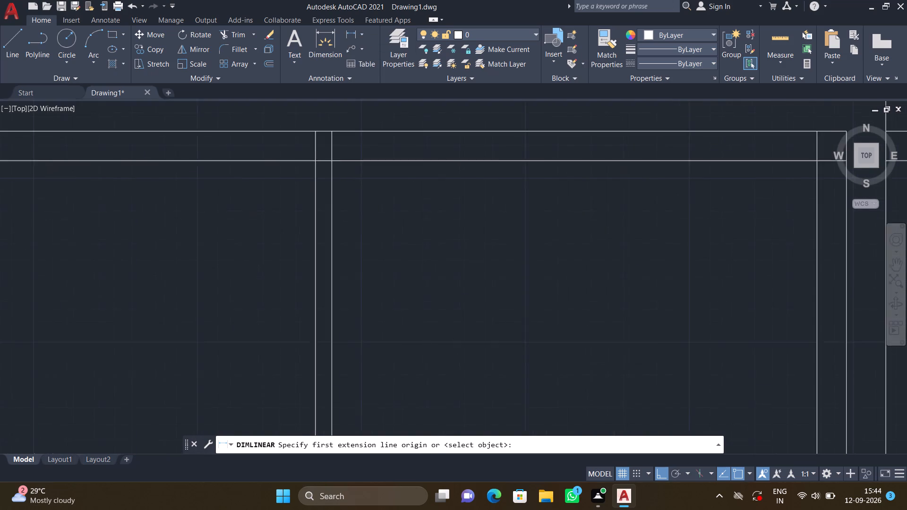
pyautogui.scroll(1, 304, 178)
pyautogui.click(317, 153)
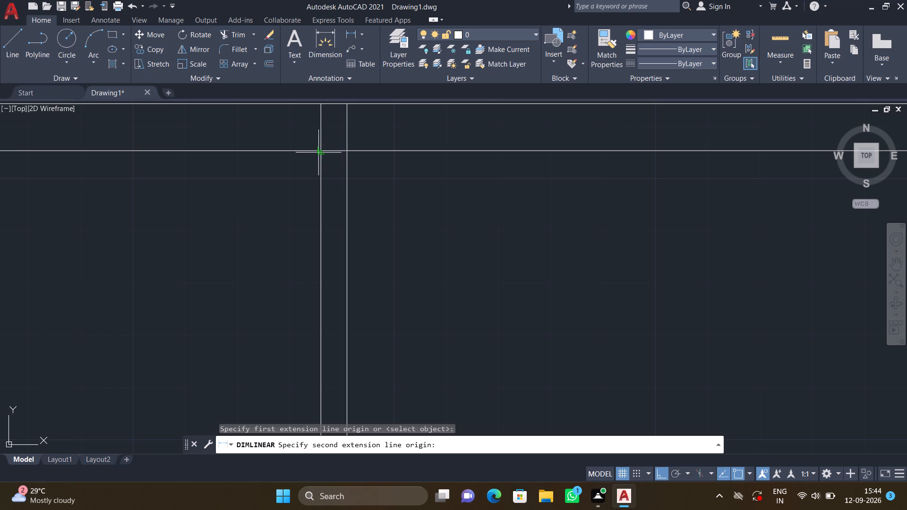
pyautogui.click(349, 152)
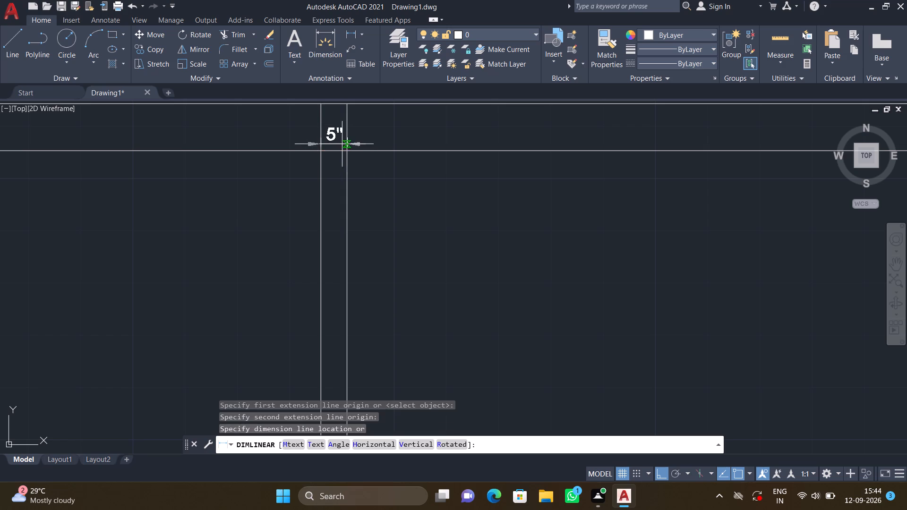
pyautogui.scroll(2, 342, 144)
pyautogui.scroll(-1, 342, 145)
pyautogui.press('Escape')
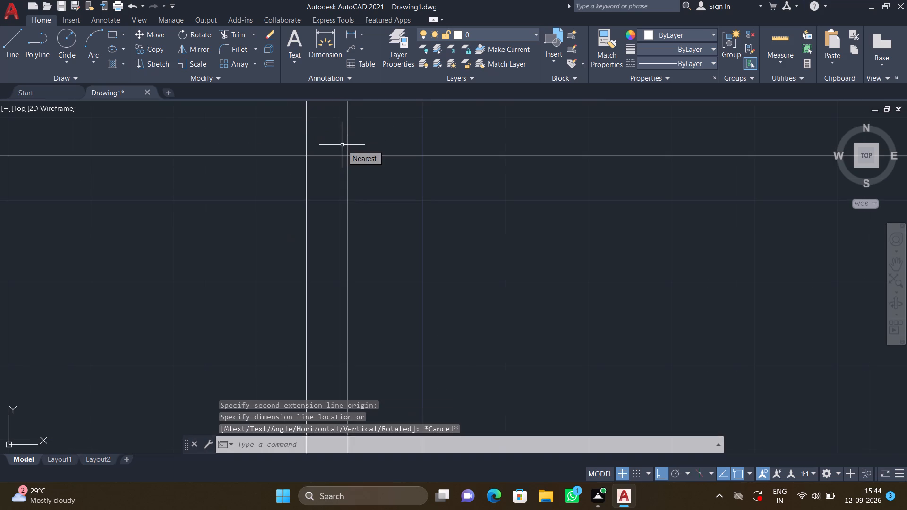
# Offset the inner face line of the top interior wall 10'0" downward.
pyautogui.scroll(-4, 340, 166)
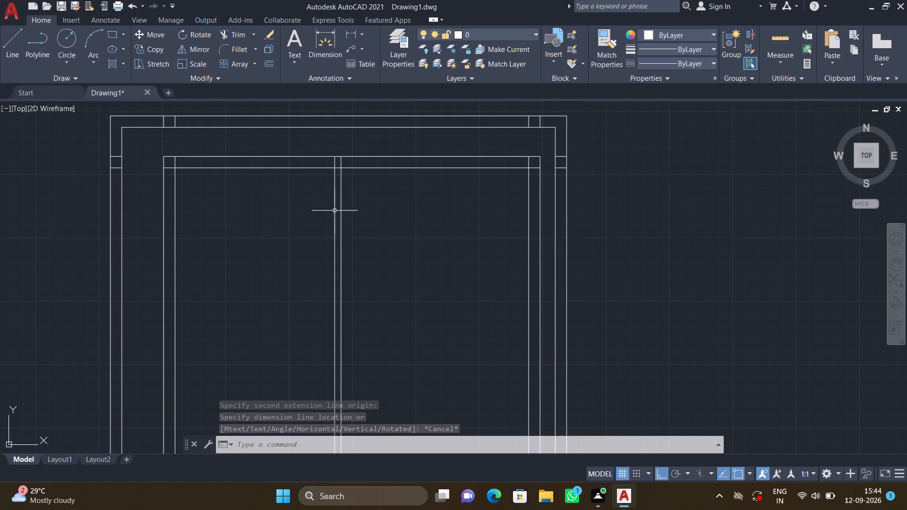
pyautogui.scroll(-1, 319, 213)
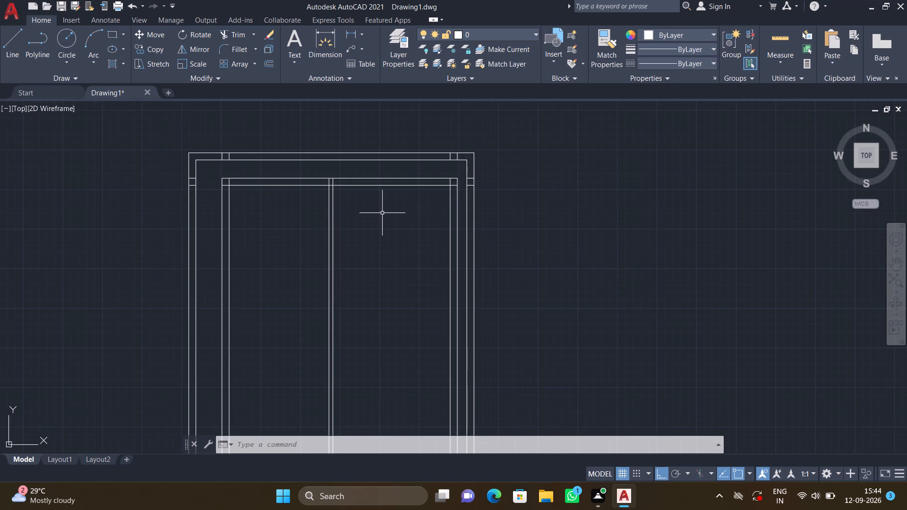
pyautogui.scroll(2, 259, 192)
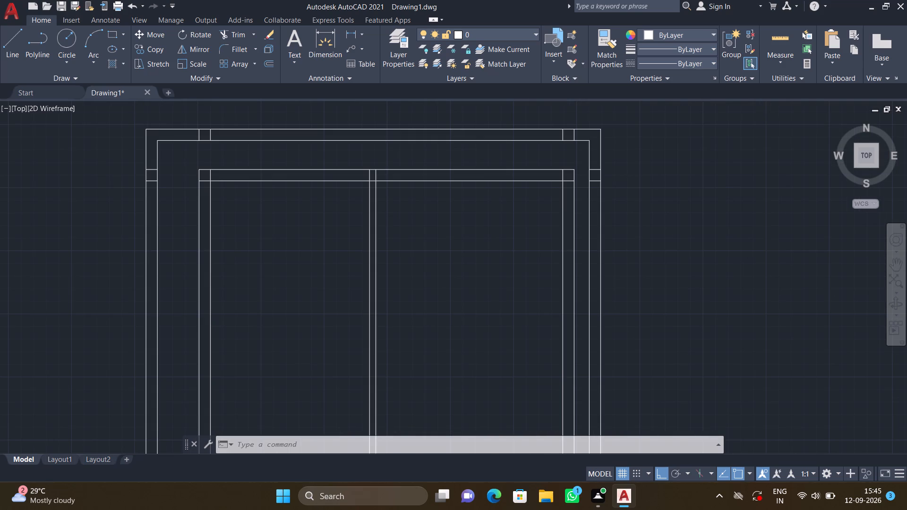
pyautogui.press('o')
pyautogui.press('Return')
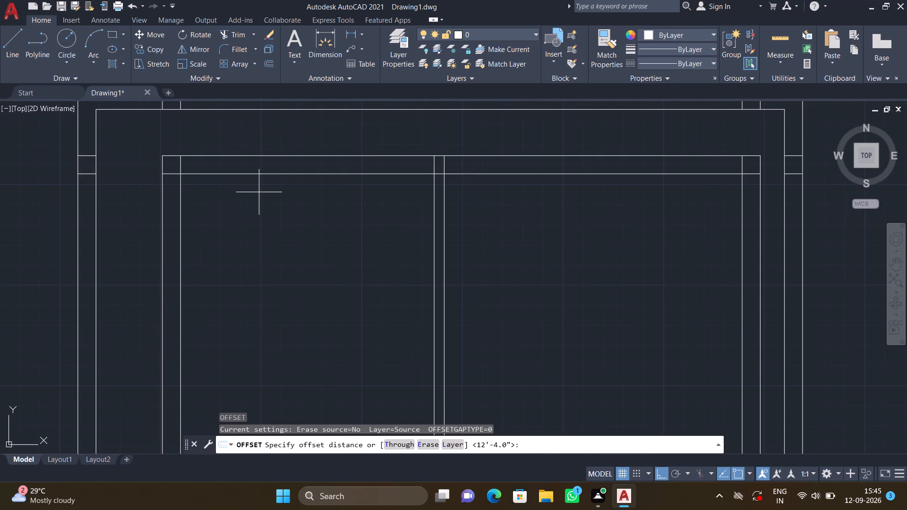
pyautogui.write("10'")
pyautogui.write('0"')
pyautogui.press('Return')
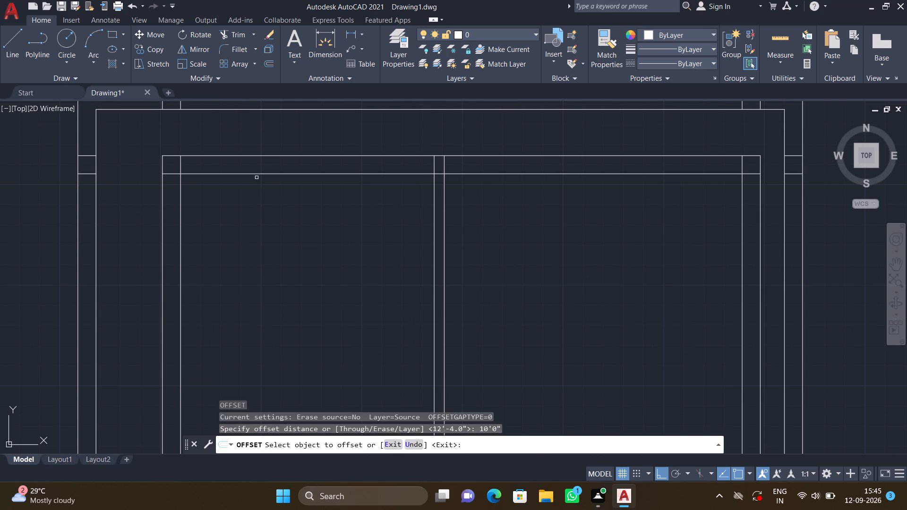
pyautogui.click(257, 172)
pyautogui.click(272, 272)
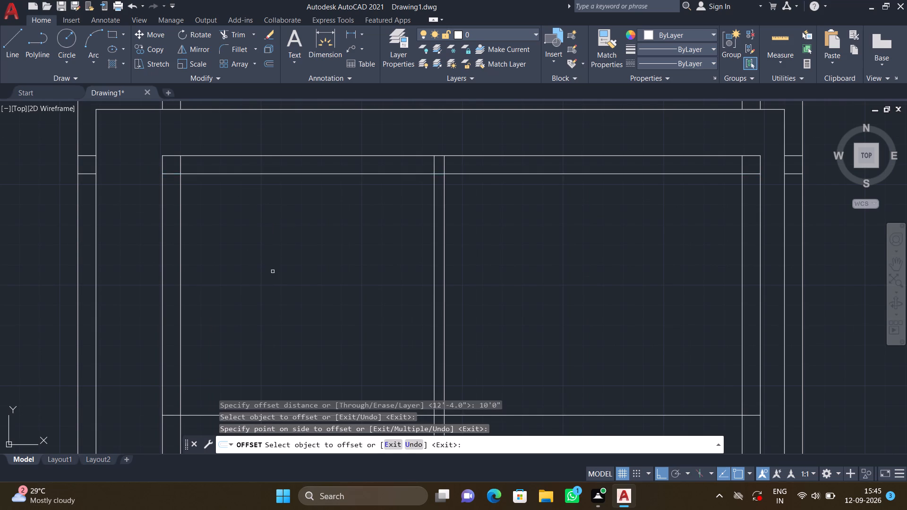
pyautogui.scroll(-3, 273, 272)
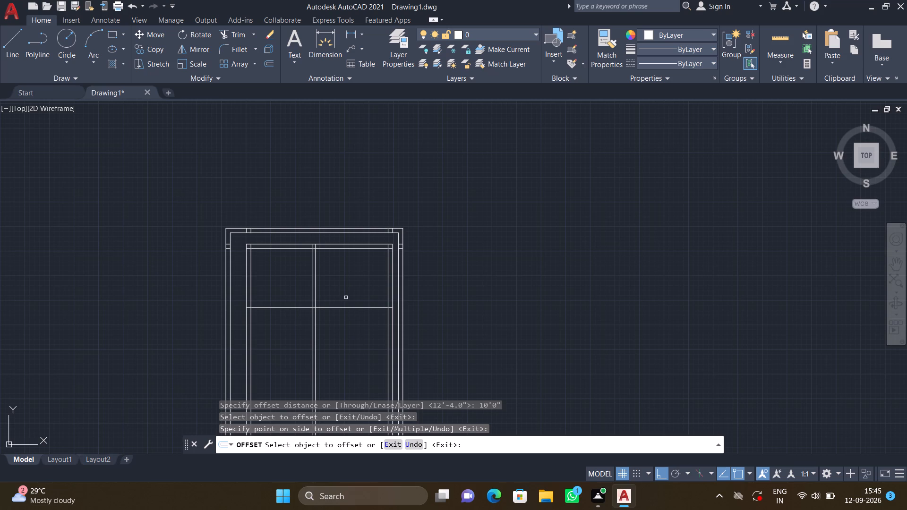
pyautogui.scroll(2, 348, 282)
pyautogui.press('Return')
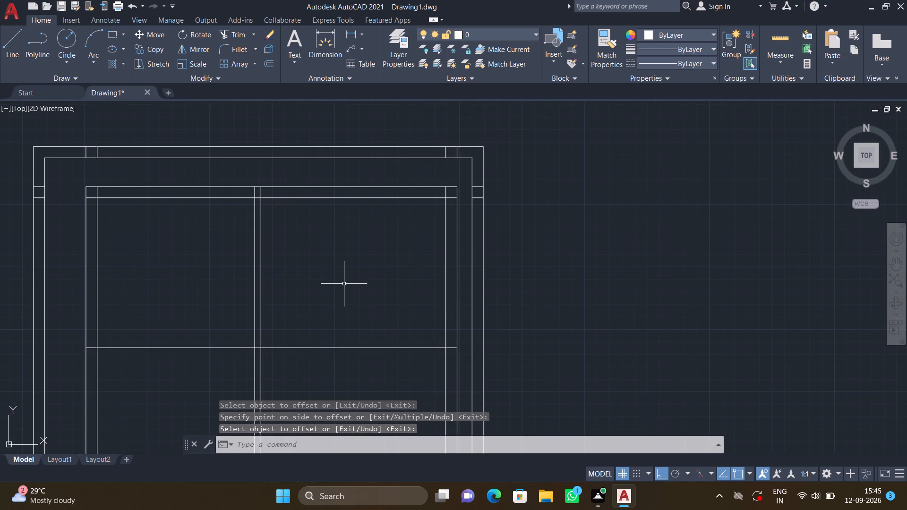
# Trim the new horizontal line between the middle partition and the right interior wall, keeping its left-room part.
pyautogui.write('TR')
pyautogui.press('Return')
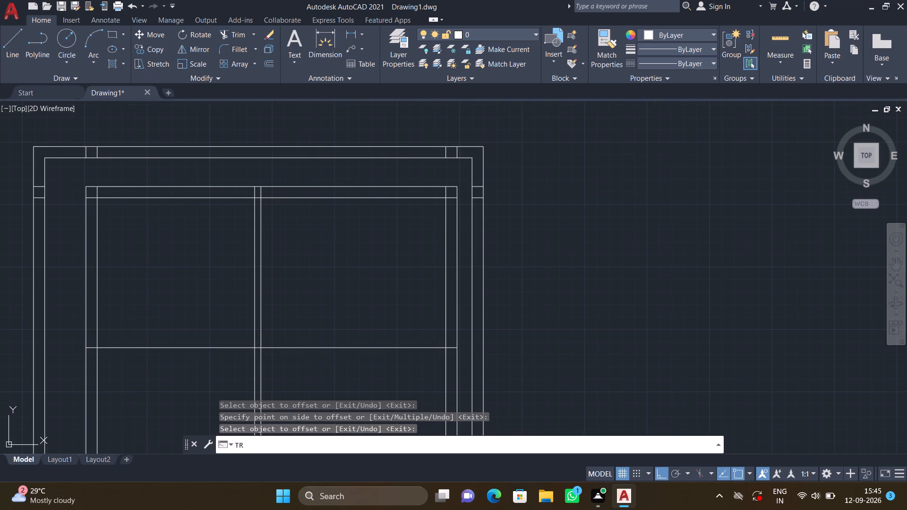
pyautogui.click(339, 322)
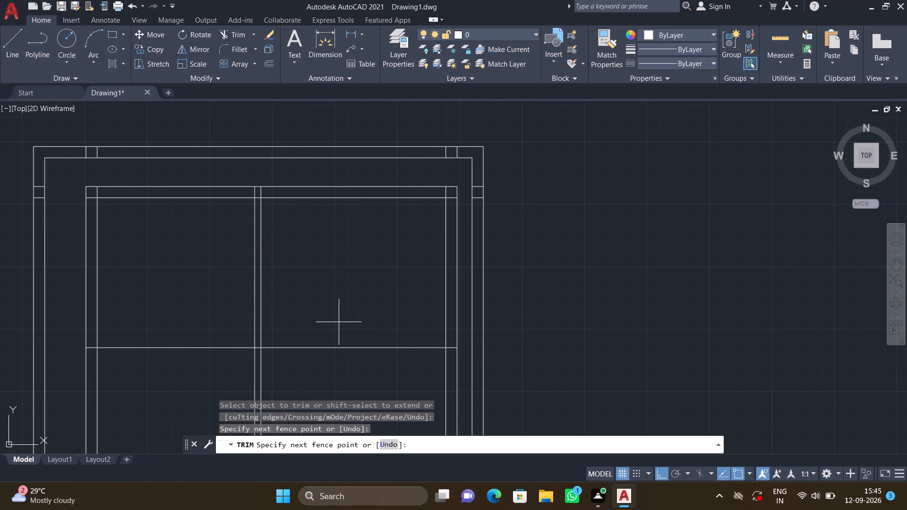
pyautogui.click(349, 382)
pyautogui.press('Return')
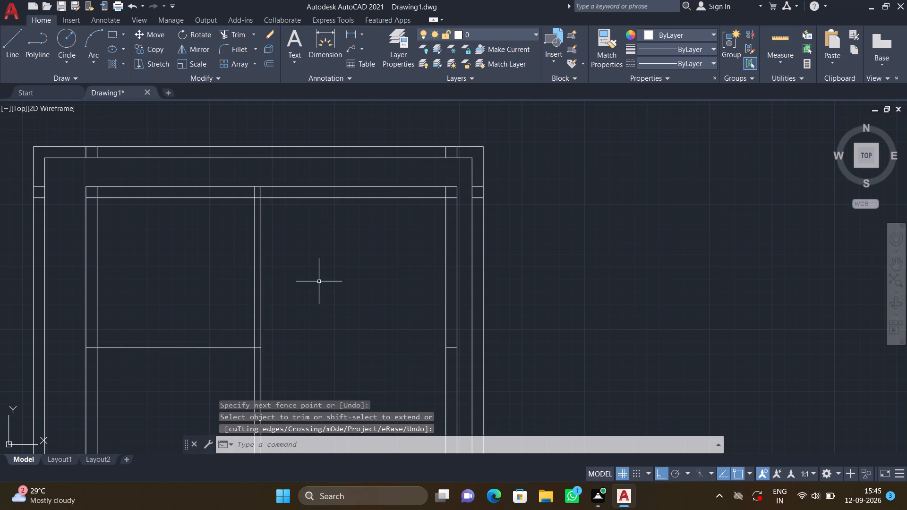
# Offset the inner face line of the top interior wall 6'0" downward for the right room.
pyautogui.press('o')
pyautogui.press('Return')
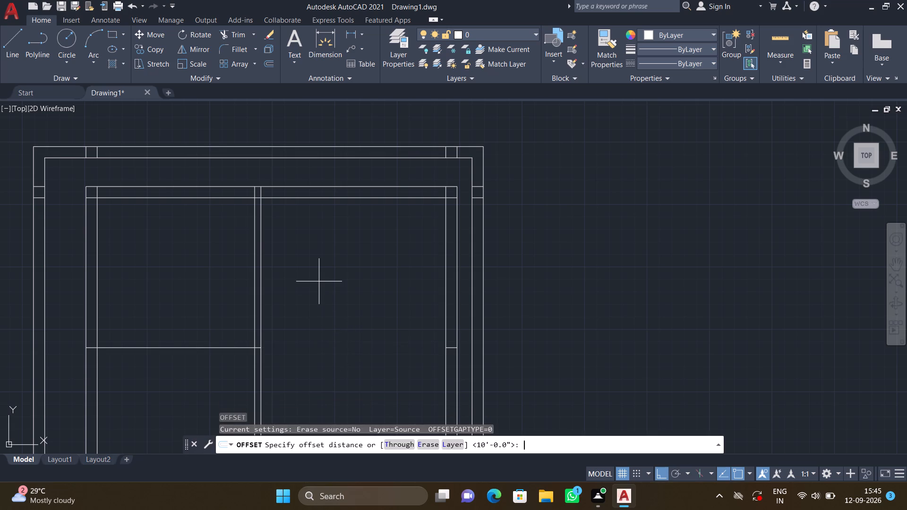
pyautogui.write("6'")
pyautogui.write('0"')
pyautogui.press('Return')
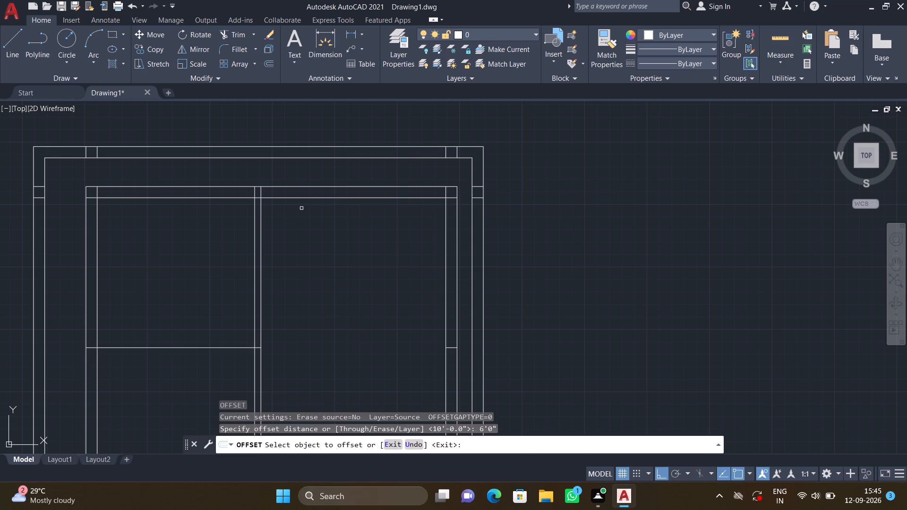
pyautogui.click(315, 197)
pyautogui.click(315, 271)
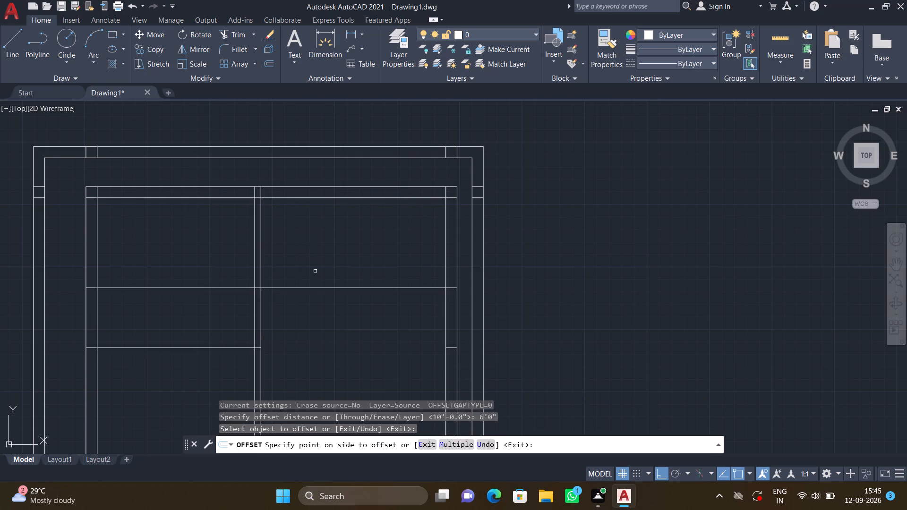
pyautogui.press('Return')
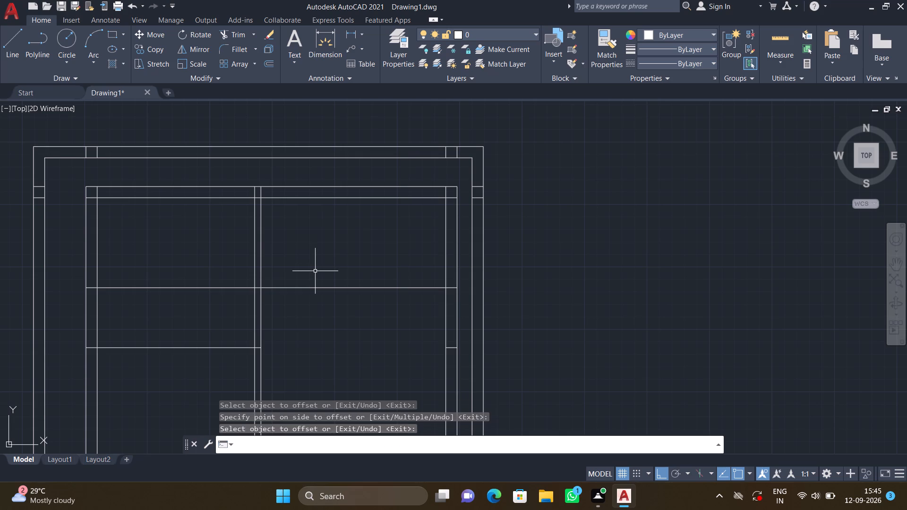
# Trim the 6'0" offset line between the left interior wall and the middle partition.
pyautogui.write('TR')
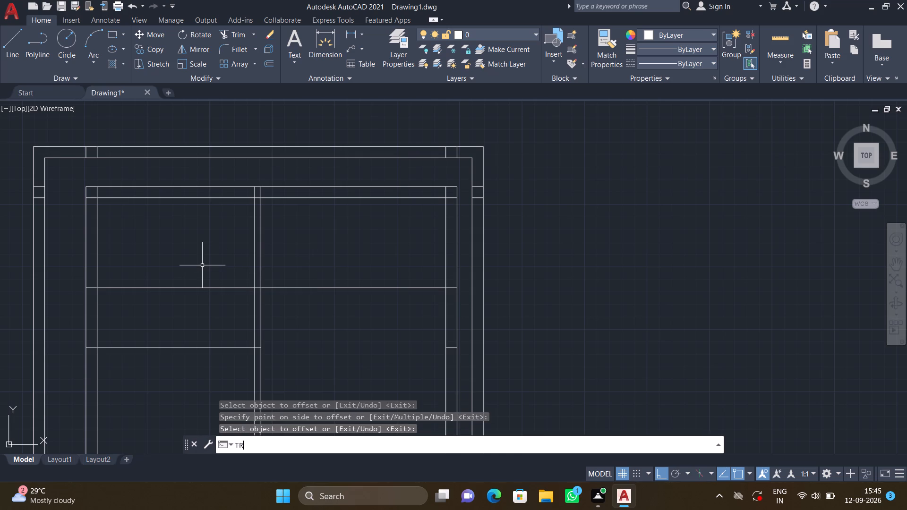
pyautogui.press('Return')
pyautogui.click(196, 265)
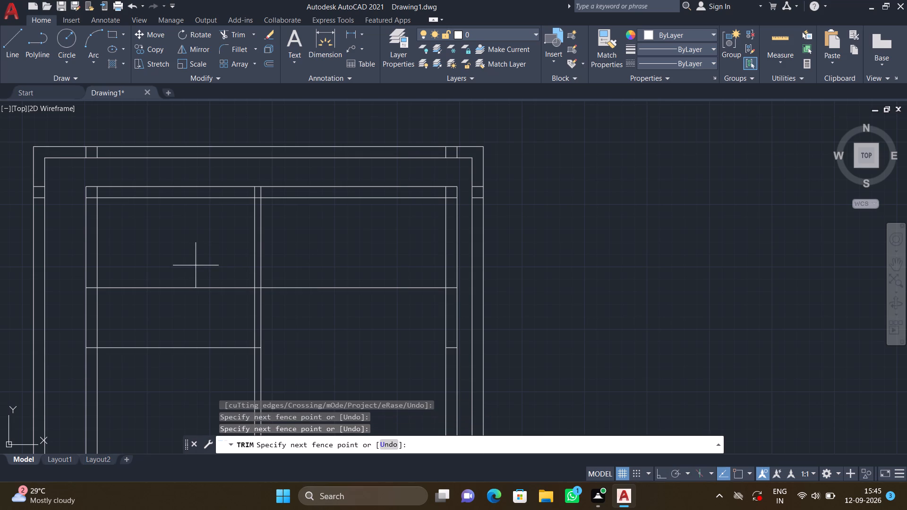
pyautogui.click(202, 309)
pyautogui.press('Return')
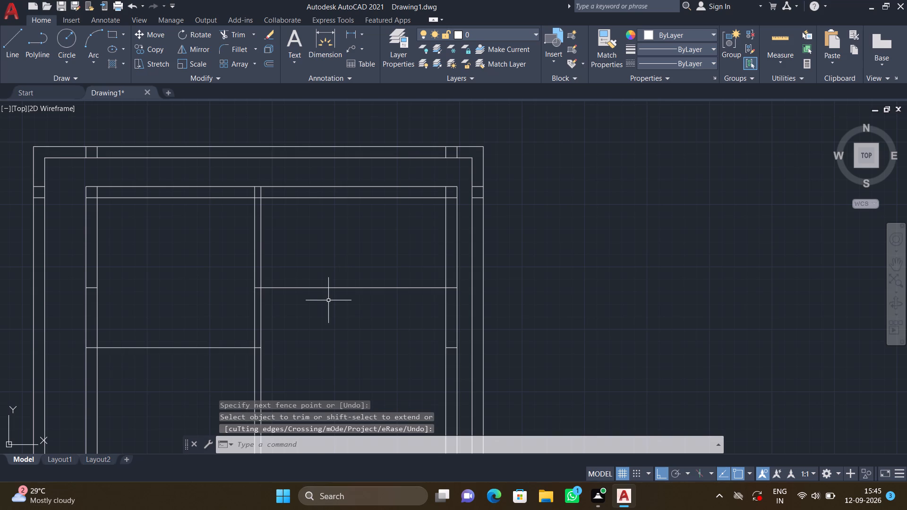
# Offset the right room's and the left room's horizontal partition lines 5" downward to give both partitions their thickness.
pyautogui.press('o')
pyautogui.press('Return')
pyautogui.write('5"')
pyautogui.press('Return')
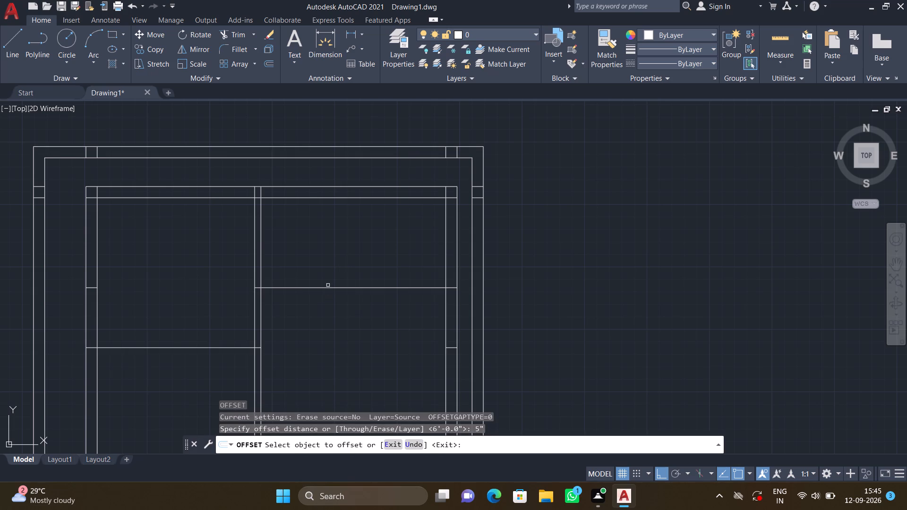
pyautogui.click(328, 286)
pyautogui.click(328, 304)
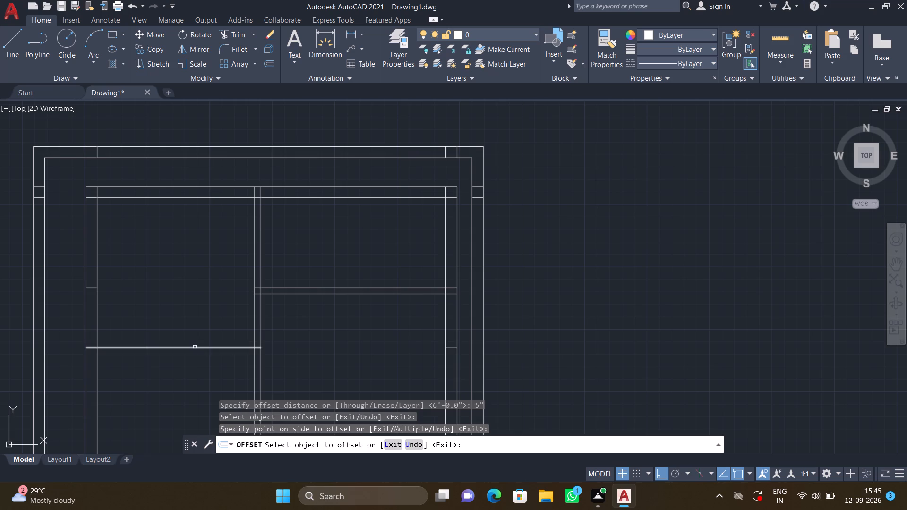
pyautogui.click(195, 347)
pyautogui.click(197, 367)
pyautogui.press('Return')
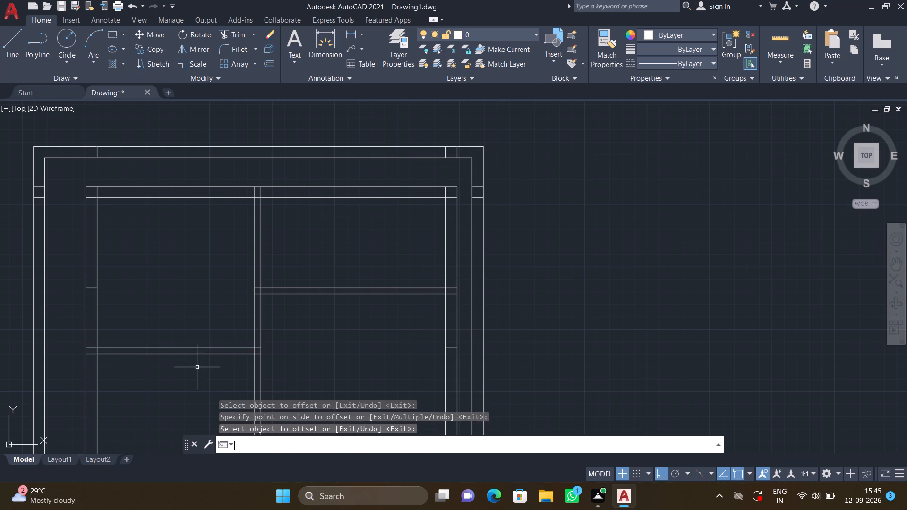
# Start another Offset for the area below the left room's horizontal partition.
pyautogui.scroll(-3, 199, 367)
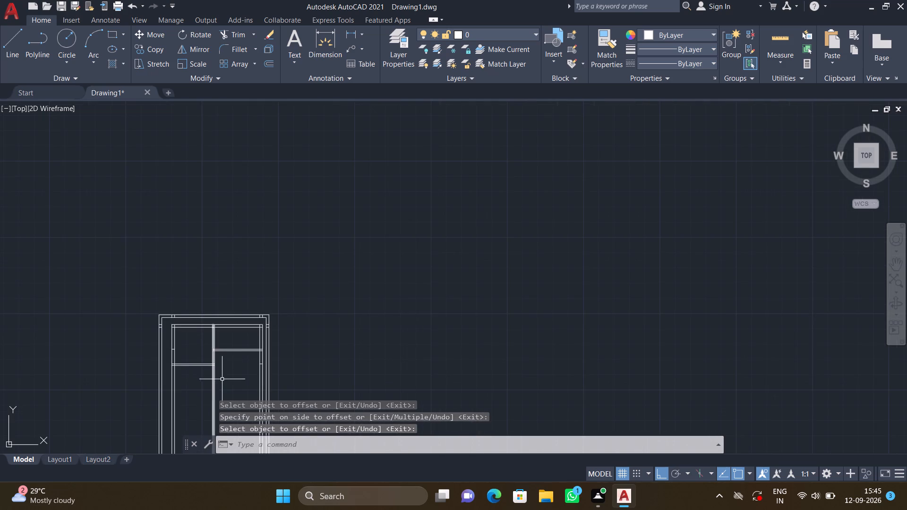
pyautogui.moveTo(224, 381); pyautogui.dragTo(242, 271, button='middle')
pyautogui.scroll(2, 211, 272)
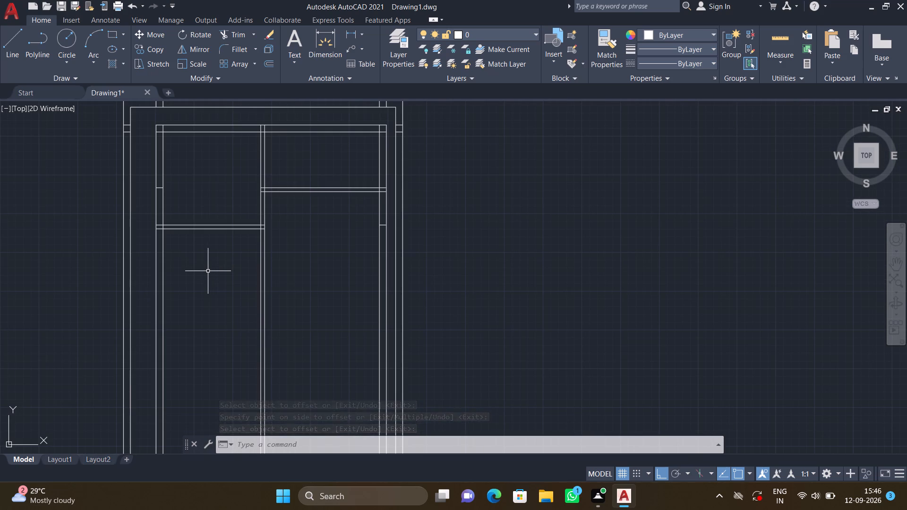
pyautogui.press('o')
pyautogui.press('Return')
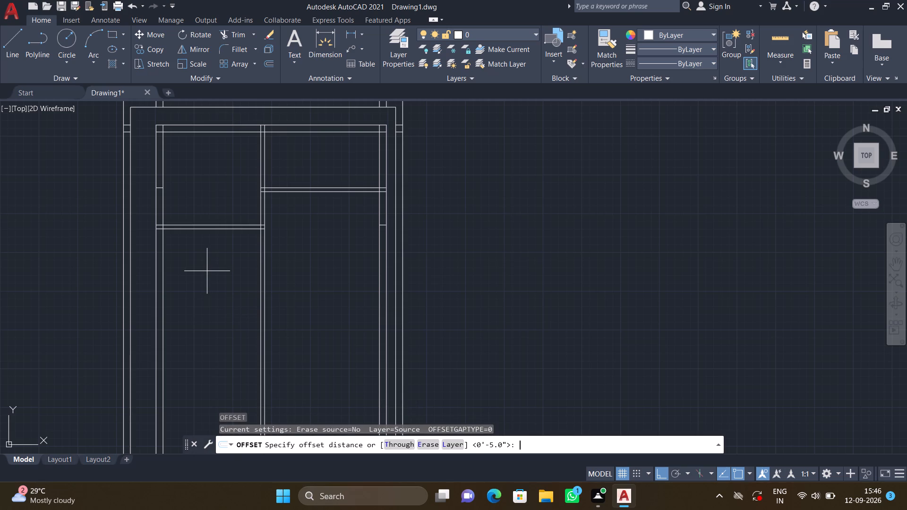
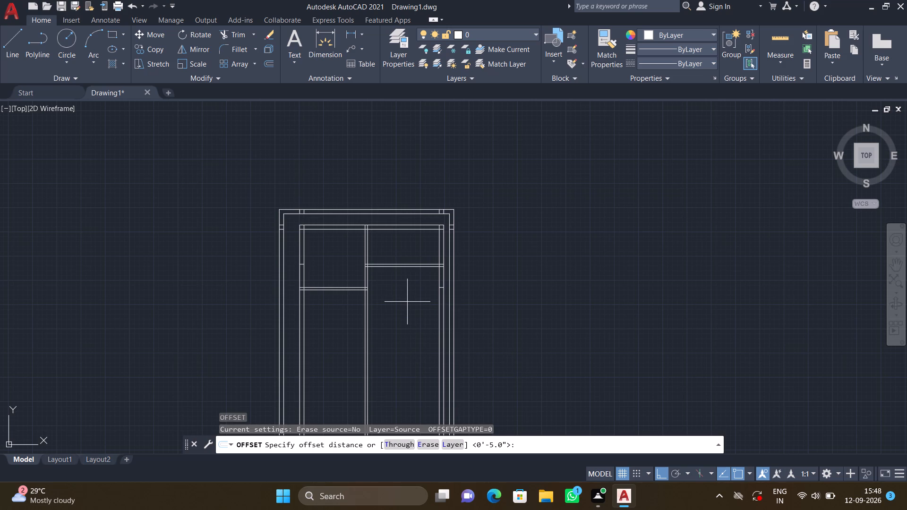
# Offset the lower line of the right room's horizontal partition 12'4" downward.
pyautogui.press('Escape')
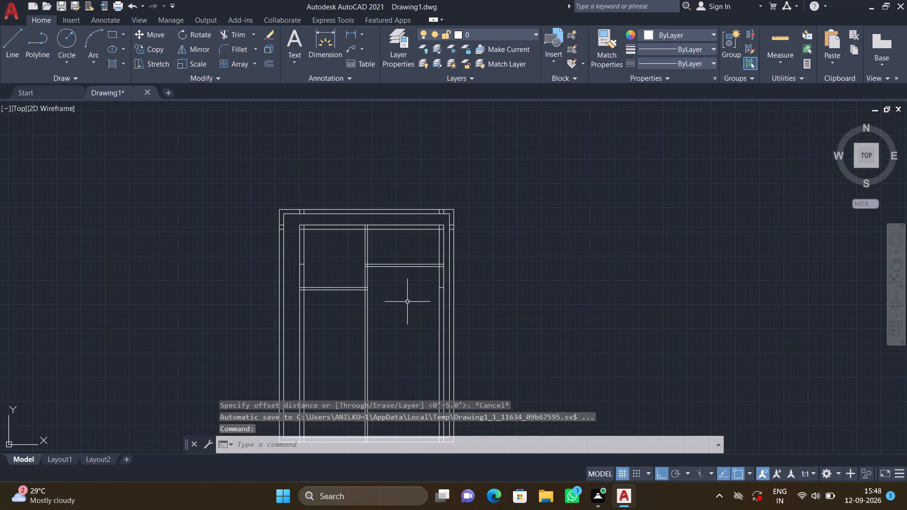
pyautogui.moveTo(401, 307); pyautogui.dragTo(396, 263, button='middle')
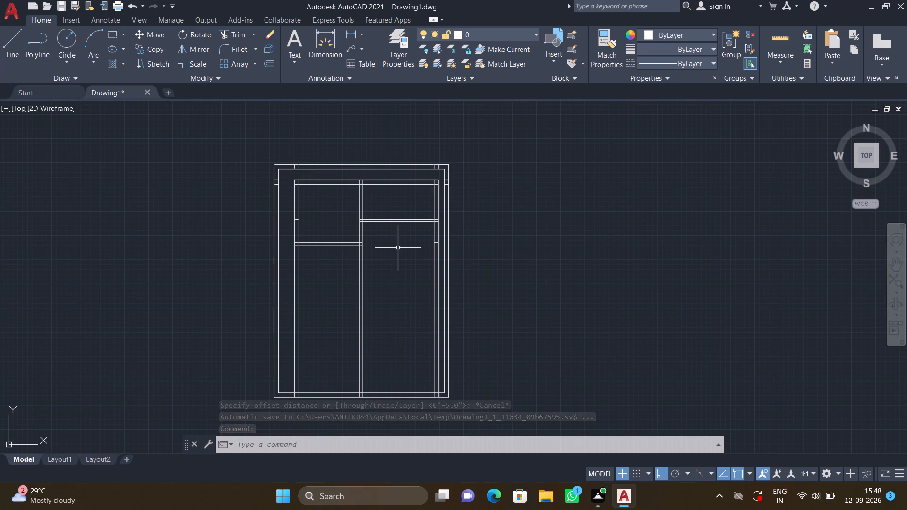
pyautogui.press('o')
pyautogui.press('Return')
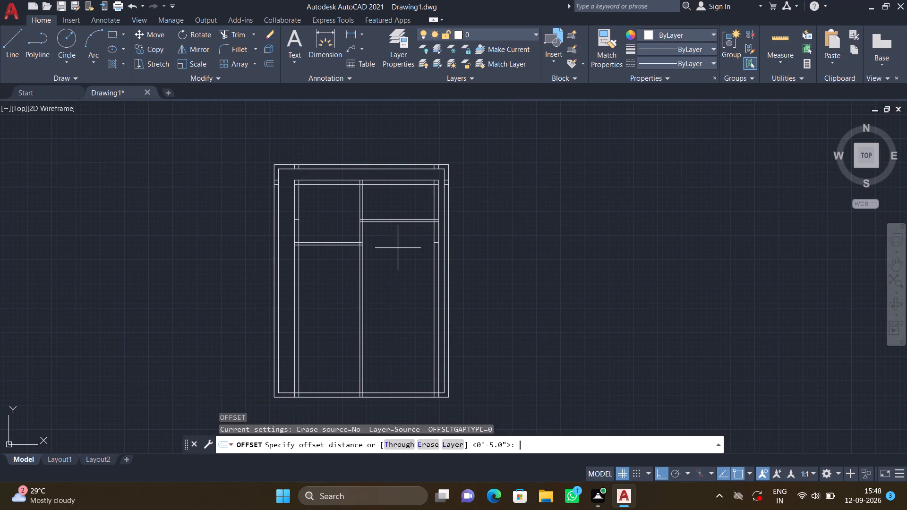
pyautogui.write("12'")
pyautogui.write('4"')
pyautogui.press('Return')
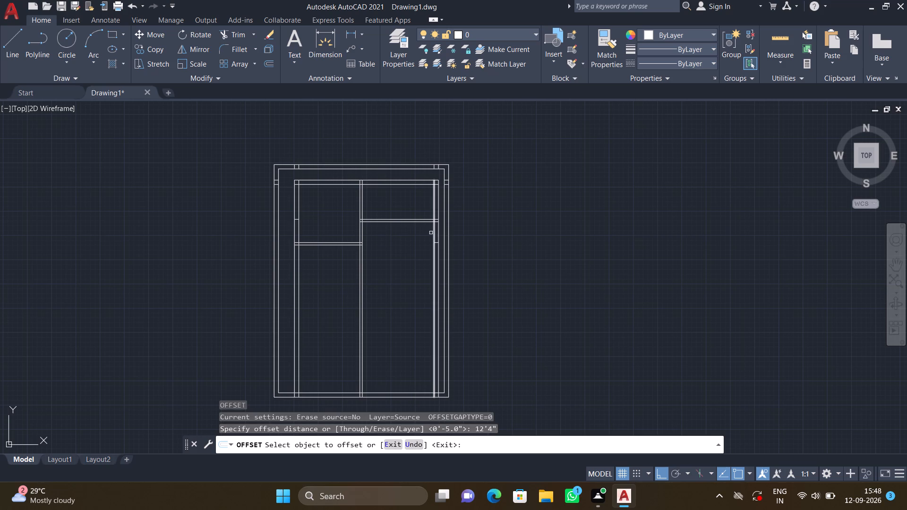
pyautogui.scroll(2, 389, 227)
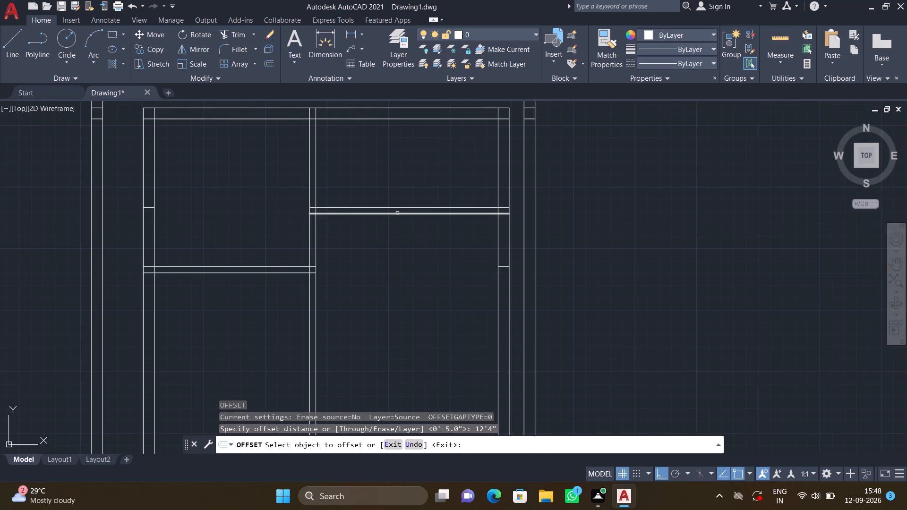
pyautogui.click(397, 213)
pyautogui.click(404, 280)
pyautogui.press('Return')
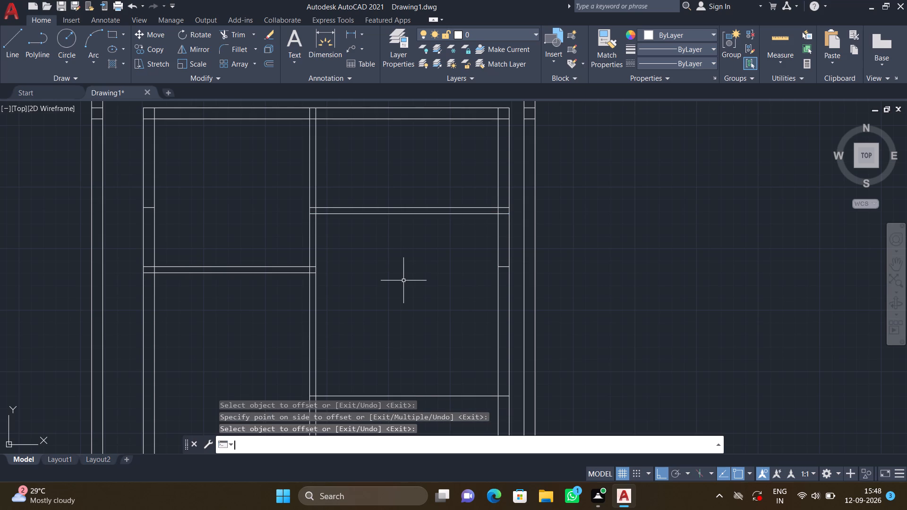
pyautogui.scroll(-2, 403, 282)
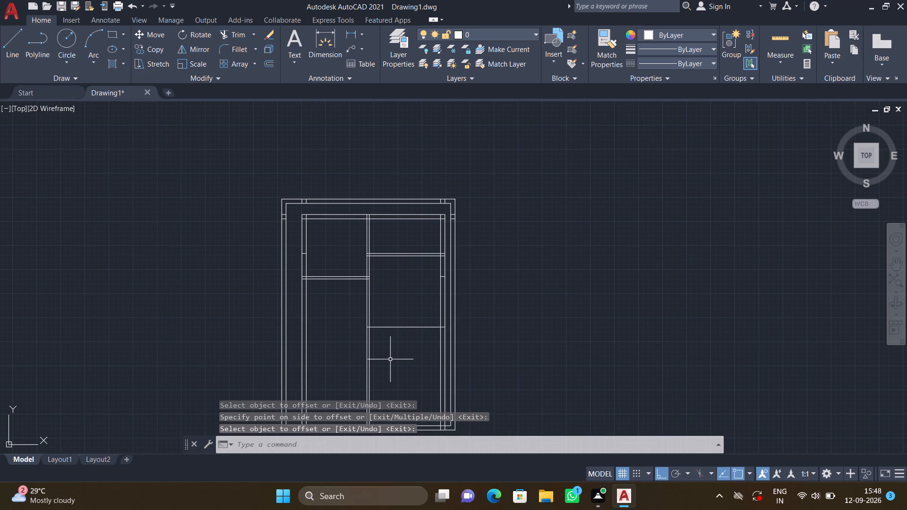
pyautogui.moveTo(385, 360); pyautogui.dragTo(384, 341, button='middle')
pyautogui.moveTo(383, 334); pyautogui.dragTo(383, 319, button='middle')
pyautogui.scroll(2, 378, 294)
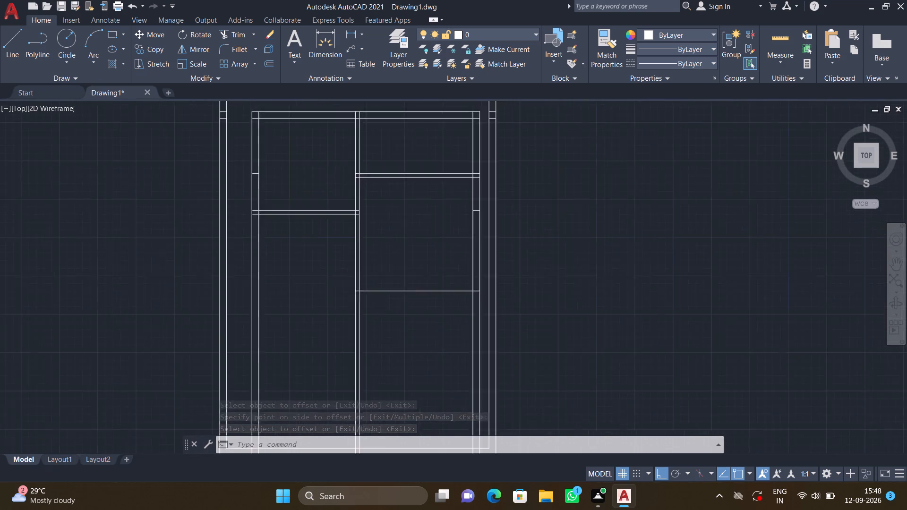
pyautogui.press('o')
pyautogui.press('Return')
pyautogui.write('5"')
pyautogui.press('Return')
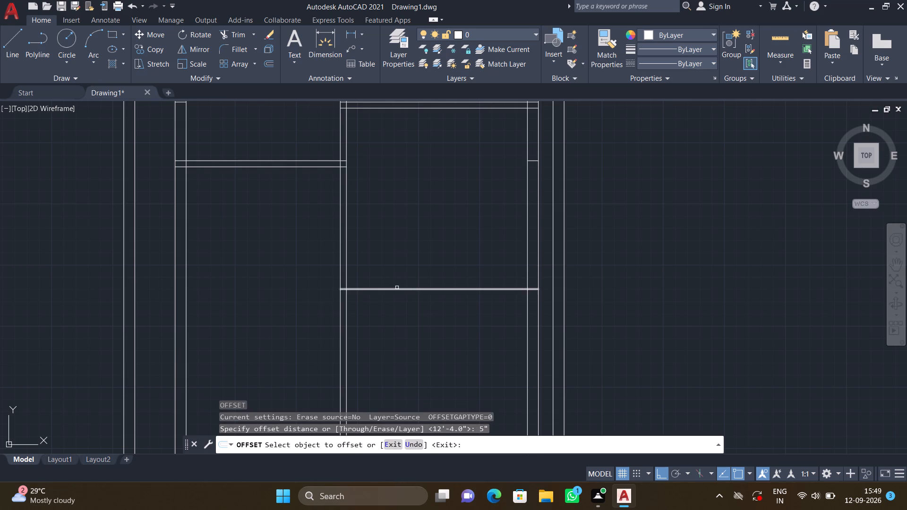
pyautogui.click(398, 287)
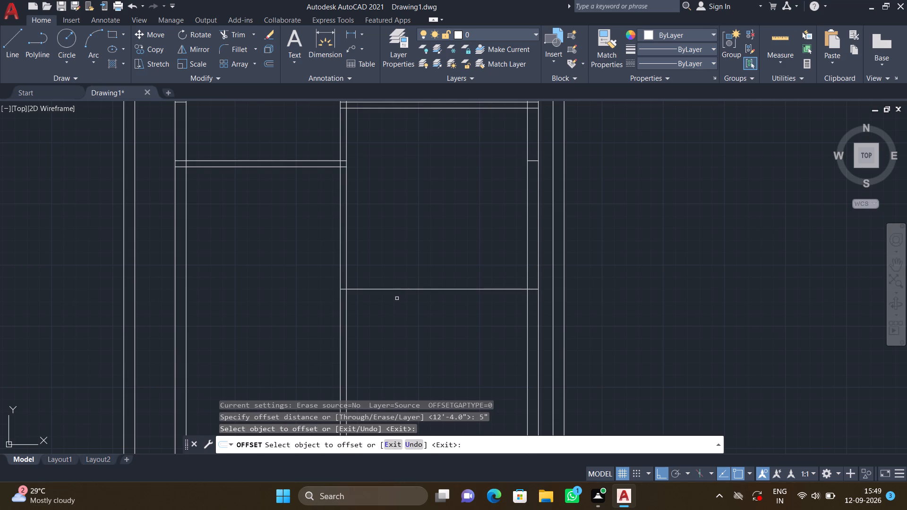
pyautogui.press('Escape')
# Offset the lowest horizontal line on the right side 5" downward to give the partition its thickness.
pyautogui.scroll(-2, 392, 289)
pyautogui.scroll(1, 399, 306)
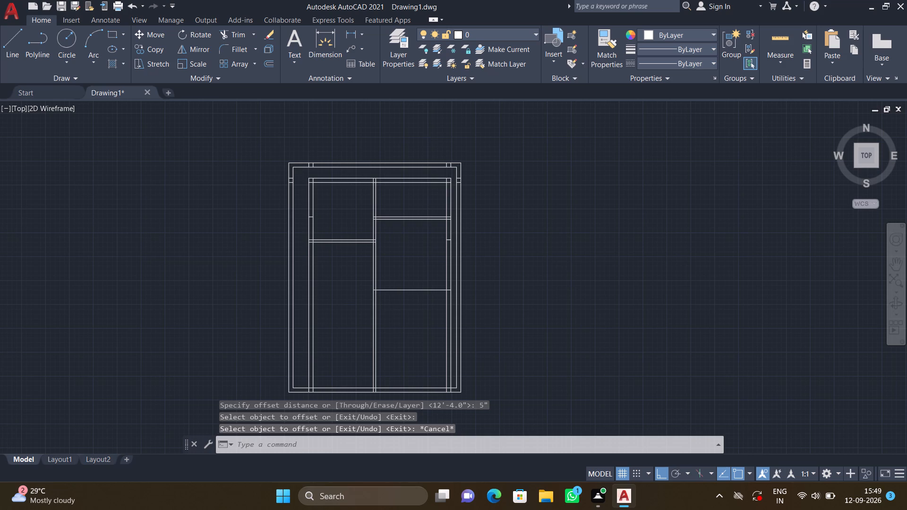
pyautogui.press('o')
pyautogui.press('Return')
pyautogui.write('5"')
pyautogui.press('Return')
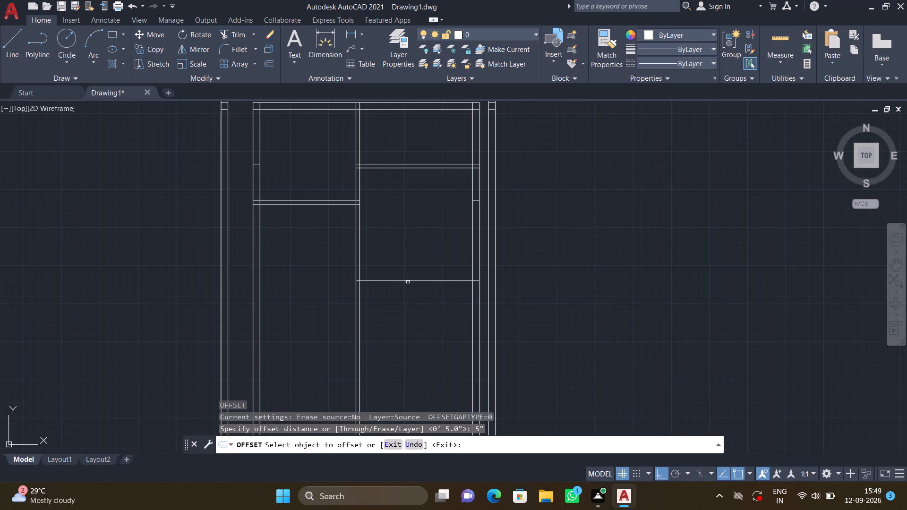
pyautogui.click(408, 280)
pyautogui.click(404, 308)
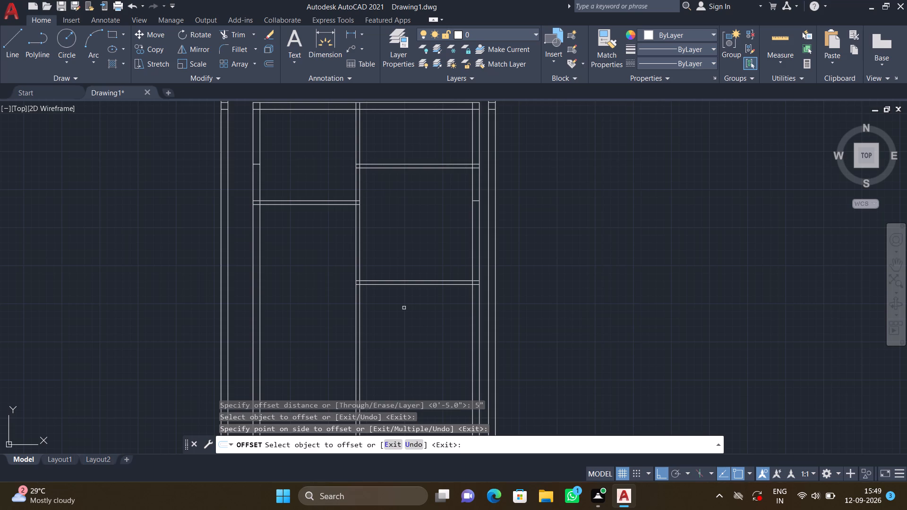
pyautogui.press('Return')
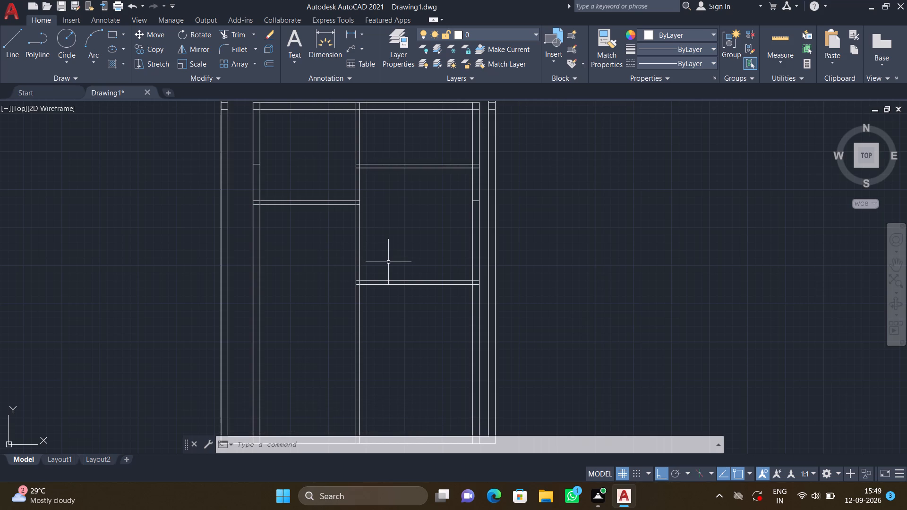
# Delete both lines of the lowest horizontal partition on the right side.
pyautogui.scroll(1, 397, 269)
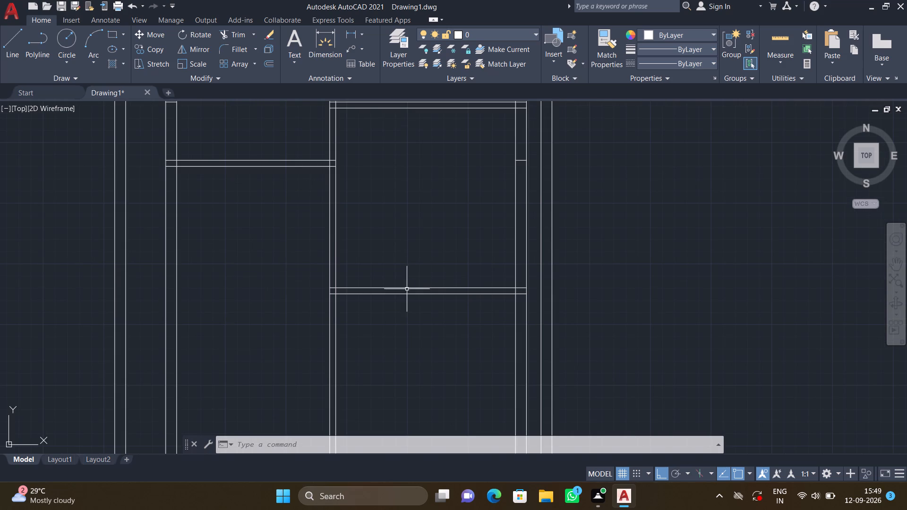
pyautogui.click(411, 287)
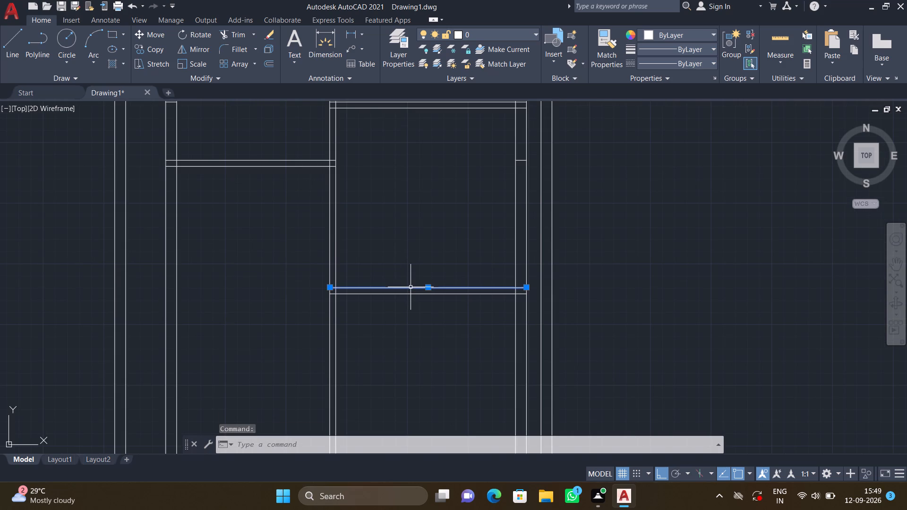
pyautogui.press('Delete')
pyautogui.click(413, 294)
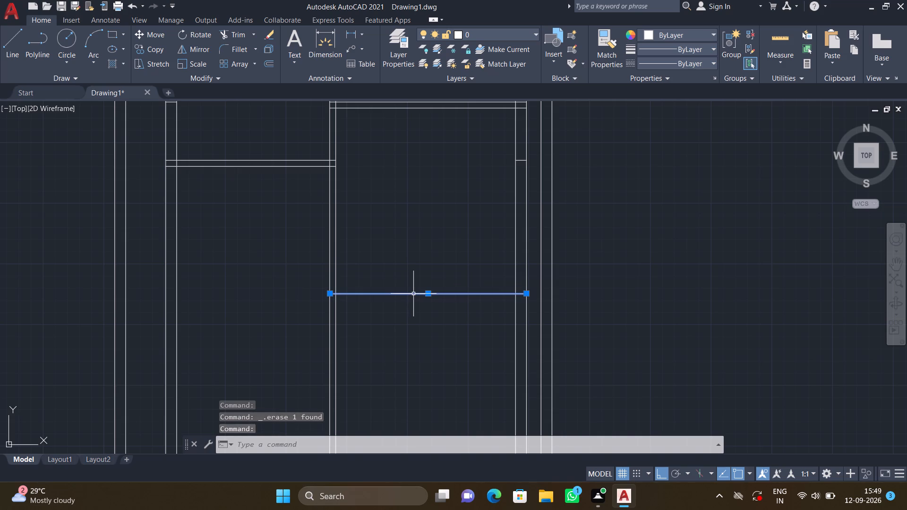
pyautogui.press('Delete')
# Offset the lower line of the right room's remaining horizontal partition 9'0" downward.
pyautogui.scroll(-1, 413, 292)
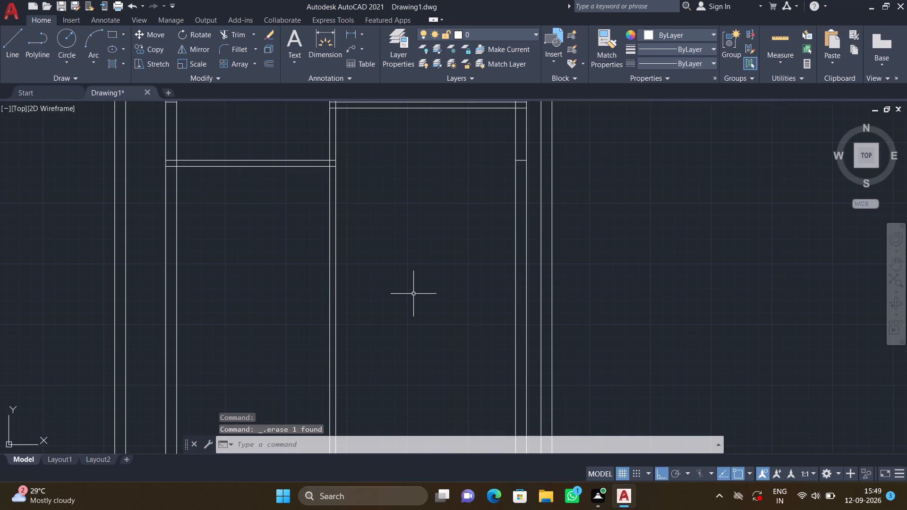
pyautogui.scroll(-1, 413, 289)
pyautogui.scroll(2, 408, 221)
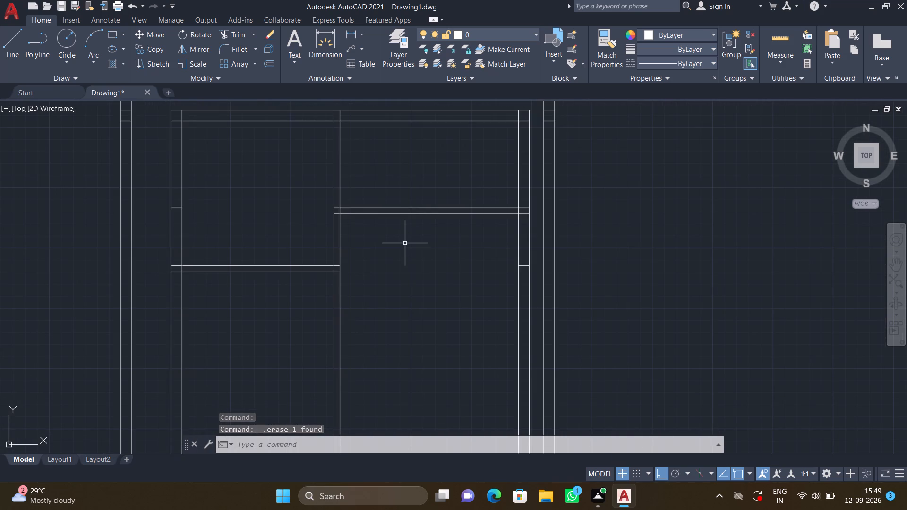
pyautogui.press('o')
pyautogui.press('Return')
pyautogui.write("9'")
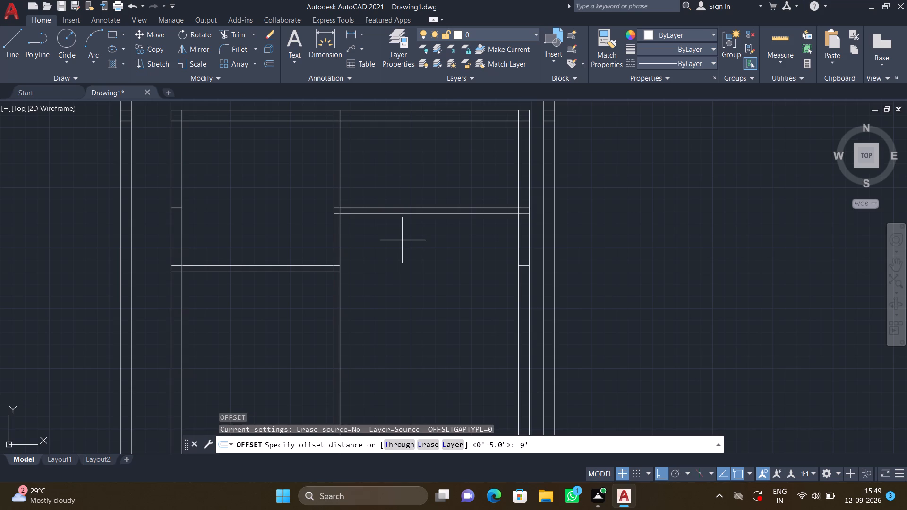
pyautogui.write('0"')
pyautogui.press('Return')
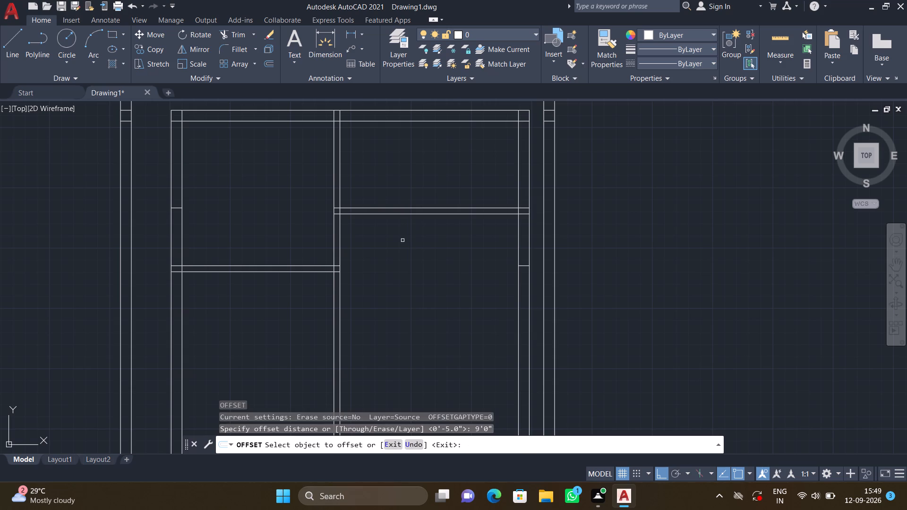
pyautogui.click(423, 214)
pyautogui.click(431, 291)
pyautogui.press('Return')
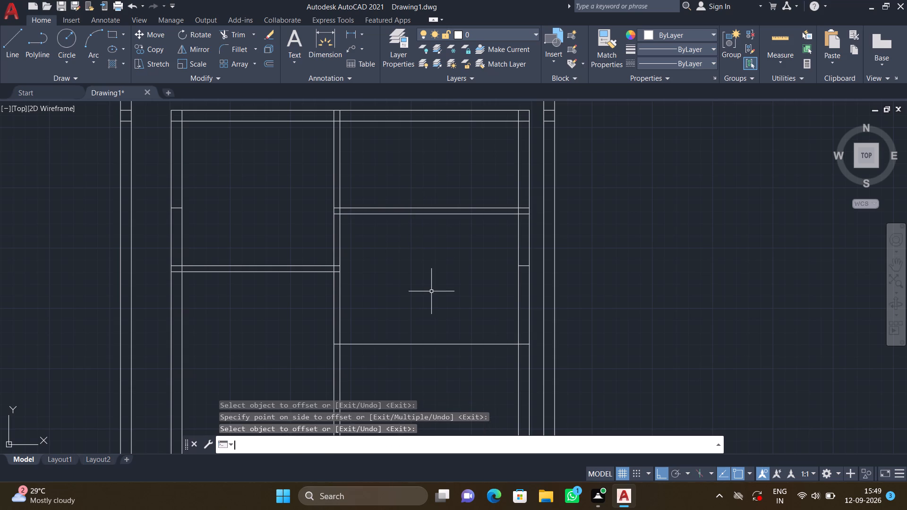
# Offset the new lowest horizontal line on the right side 5" downward to give the partition its thickness.
pyautogui.press('o')
pyautogui.press('Return')
pyautogui.write('5"')
pyautogui.press('Return')
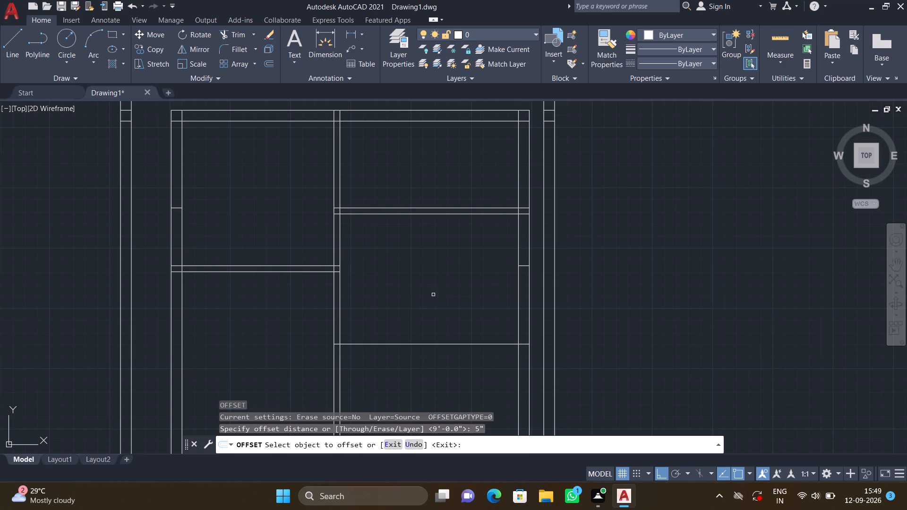
pyautogui.click(446, 344)
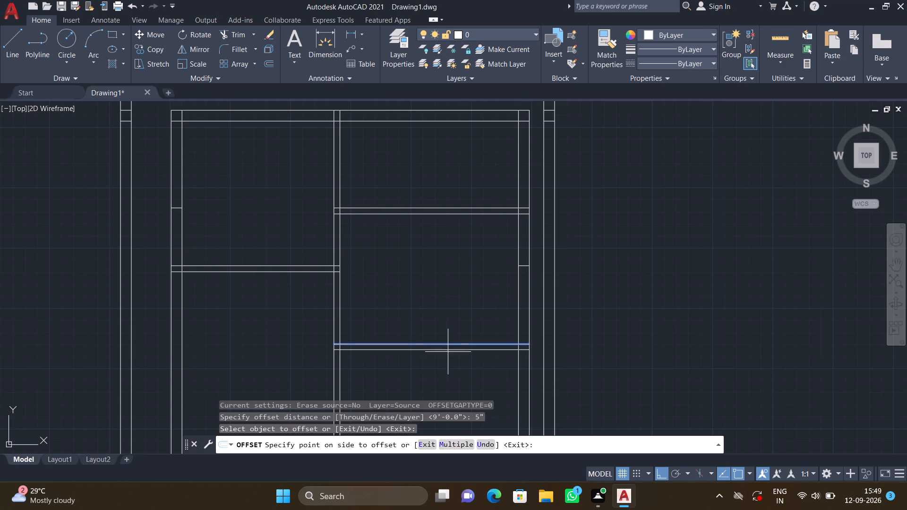
pyautogui.click(447, 361)
pyautogui.press('Return')
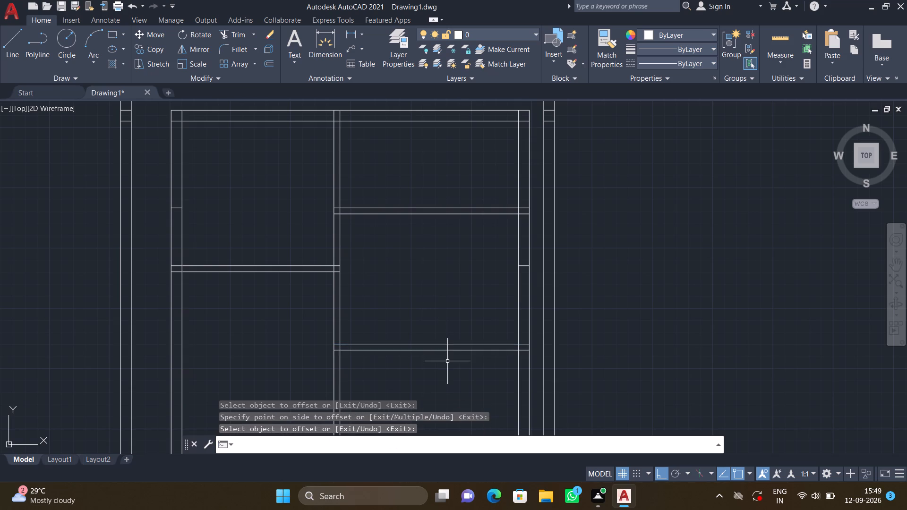
# Offset the lower line of the right side's second horizontal partition 3'9" downward.
pyautogui.scroll(-2, 447, 361)
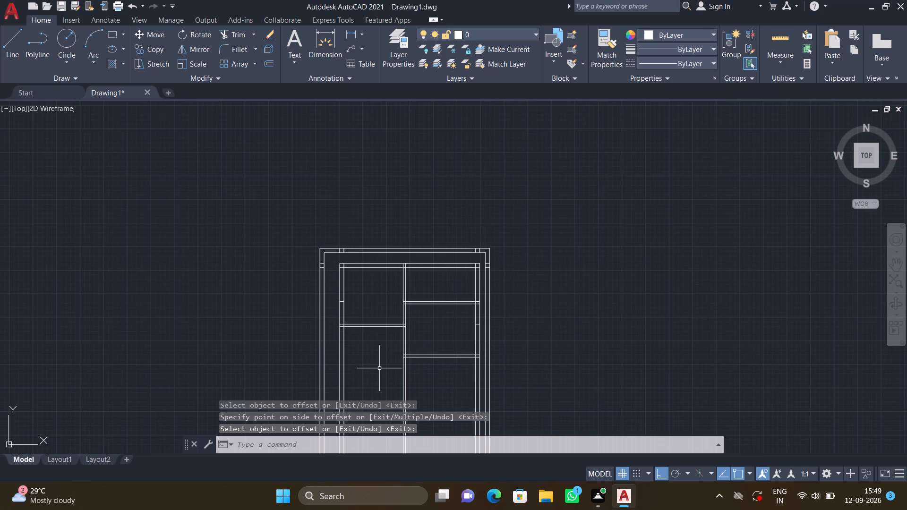
pyautogui.moveTo(399, 370); pyautogui.dragTo(394, 299, button='middle')
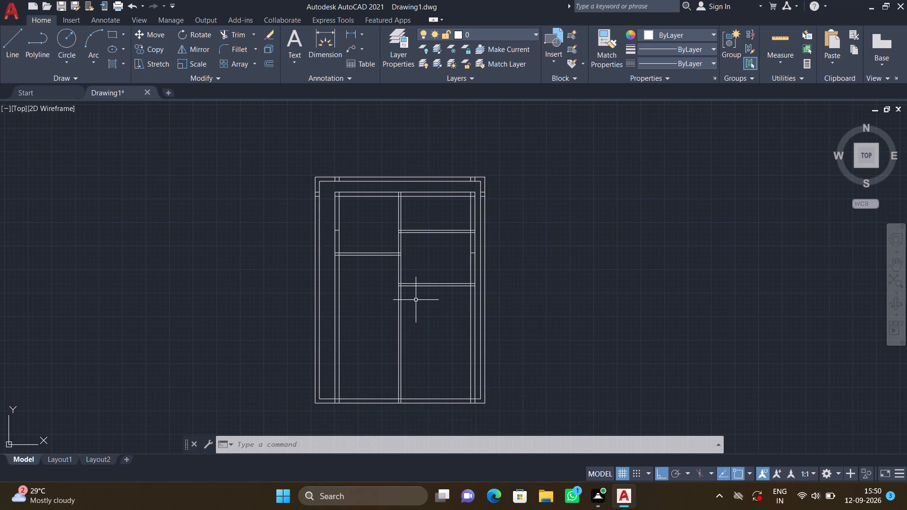
pyautogui.scroll(1, 416, 299)
pyautogui.press('o')
pyautogui.press('Return')
pyautogui.write("3'")
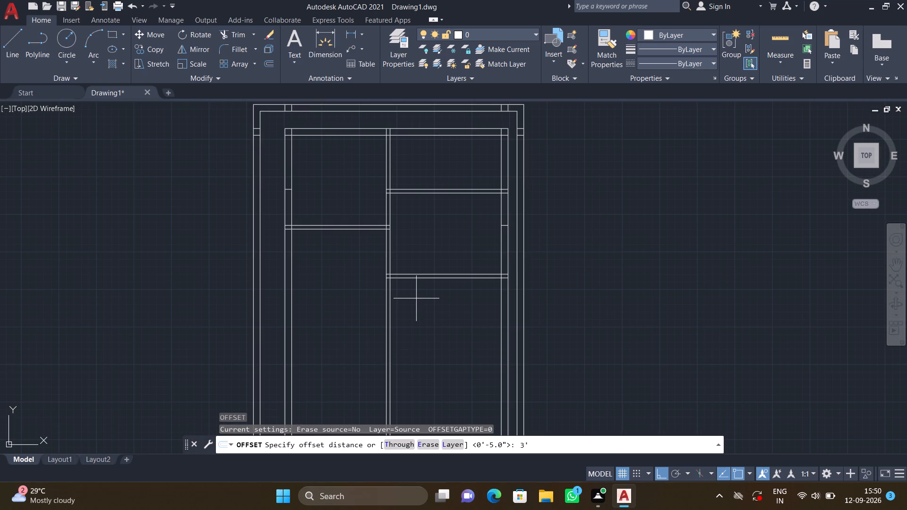
pyautogui.write('9"')
pyautogui.press('Return')
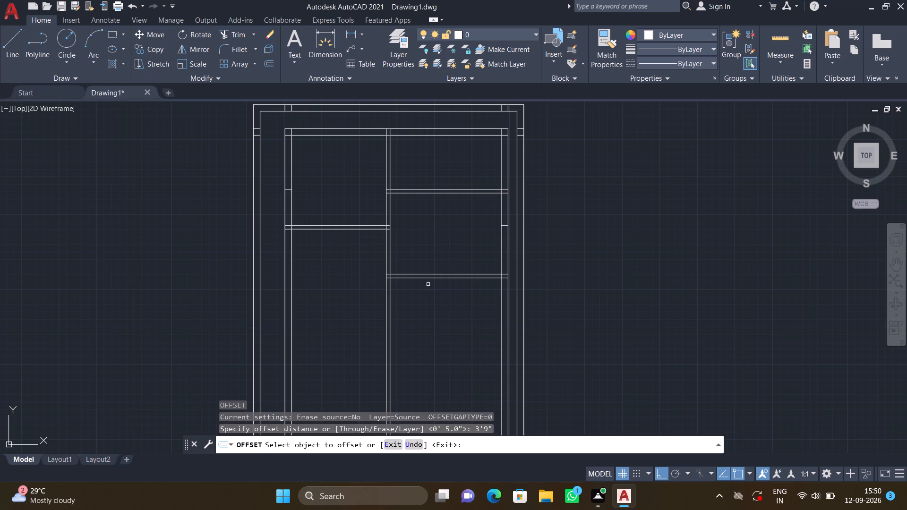
pyautogui.click(434, 277)
pyautogui.click(440, 322)
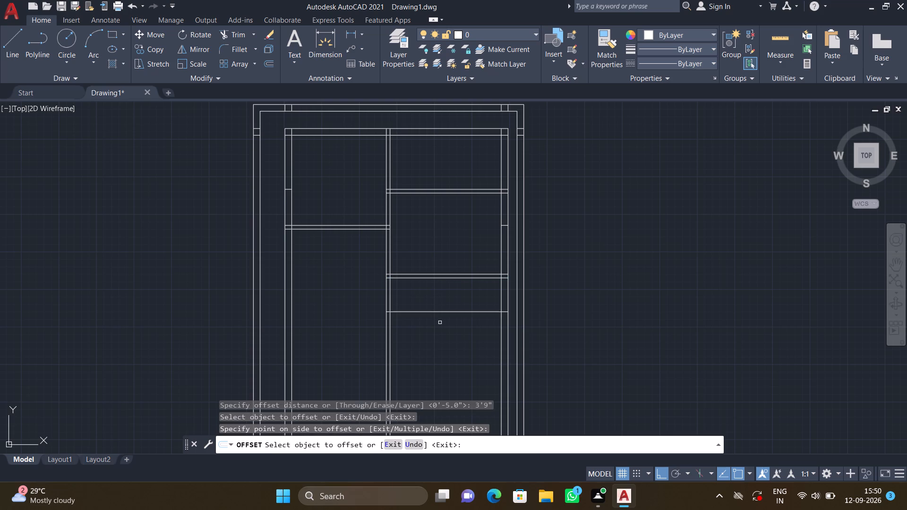
pyautogui.press('Return')
# Offset the lowest horizontal line on the right side 5" downward to give the partition its thickness.
pyautogui.press('o')
pyautogui.press('Return')
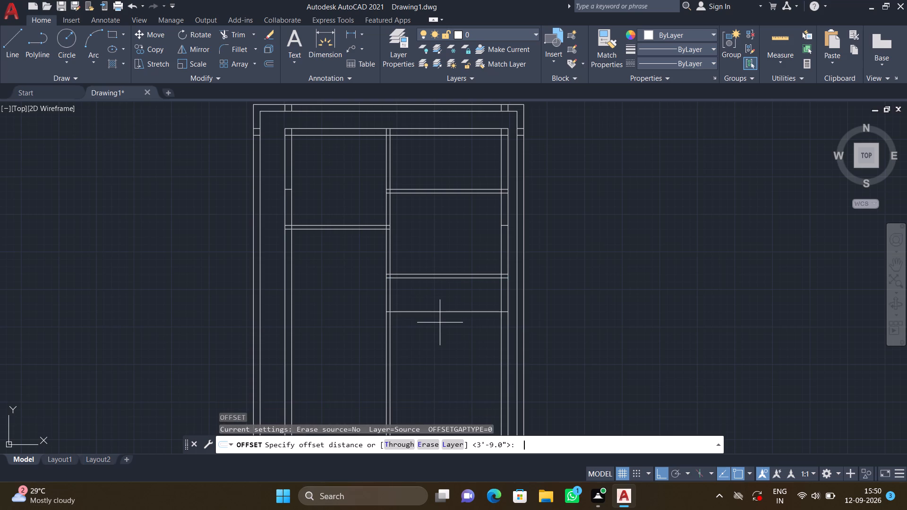
pyautogui.write('5"')
pyautogui.press('Return')
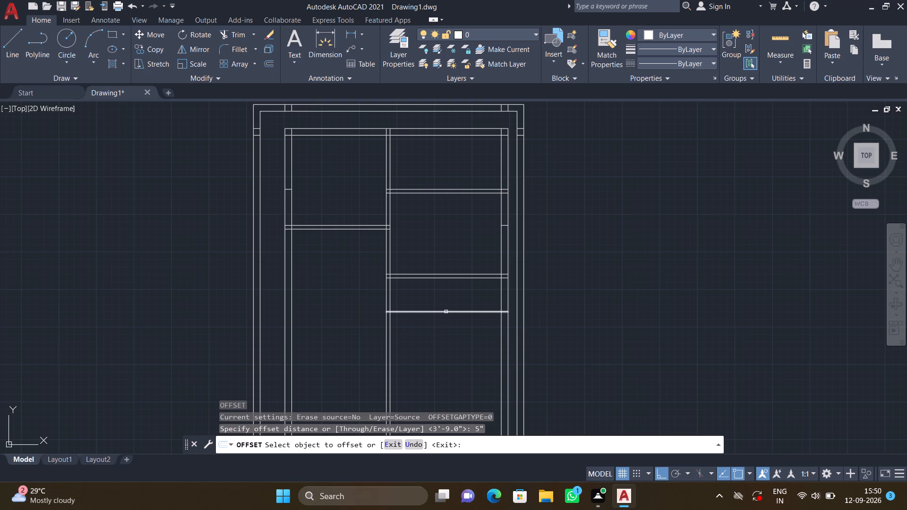
pyautogui.click(446, 312)
pyautogui.click(448, 338)
pyautogui.press('Return')
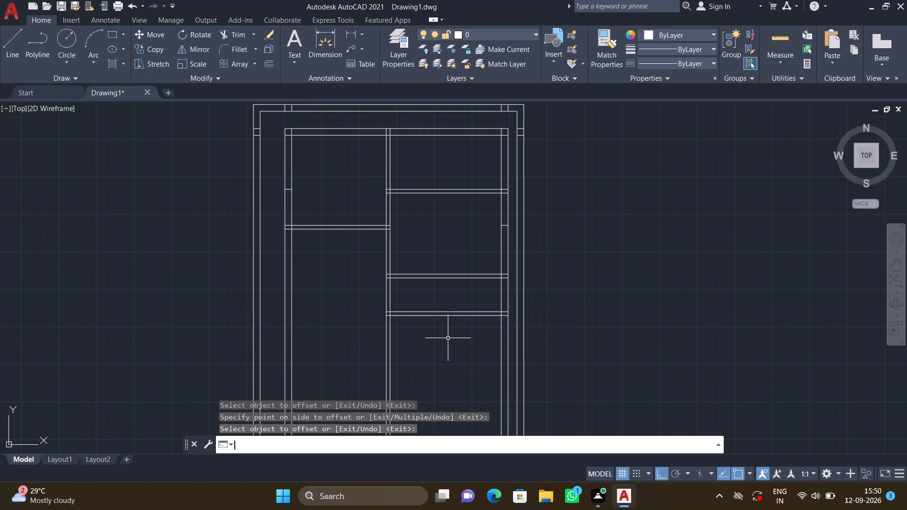
# Quick-measure the clear dimensions of the narrow strip and the large room below it on the right side.
pyautogui.scroll(-1, 445, 348)
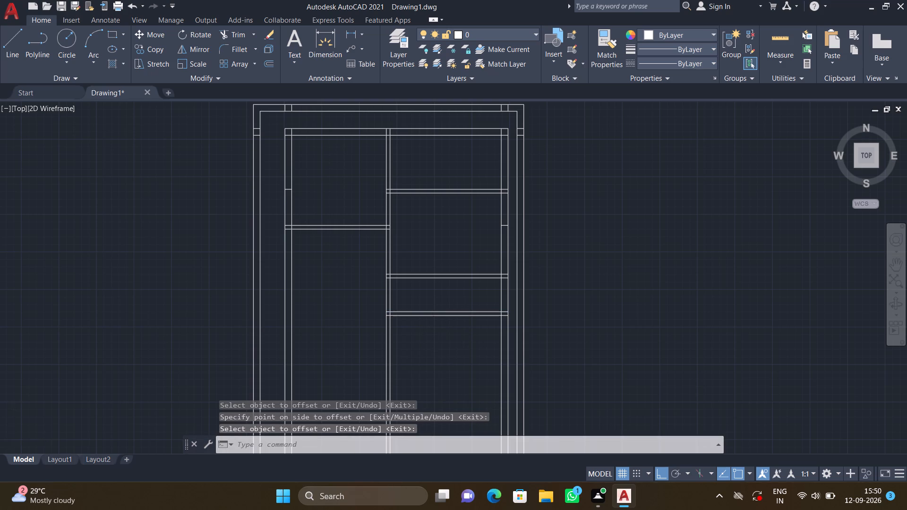
pyautogui.scroll(-1, 443, 368)
pyautogui.moveTo(442, 369); pyautogui.dragTo(431, 309, button='middle')
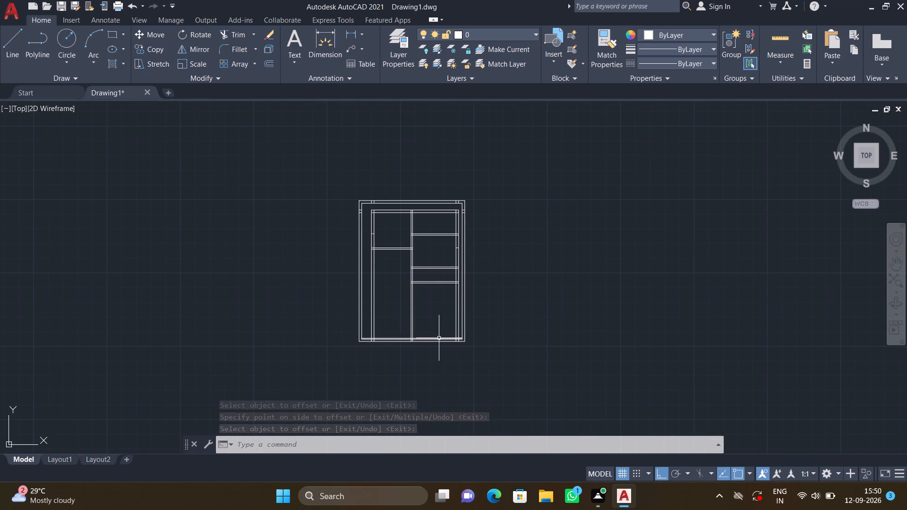
pyautogui.scroll(1, 454, 308)
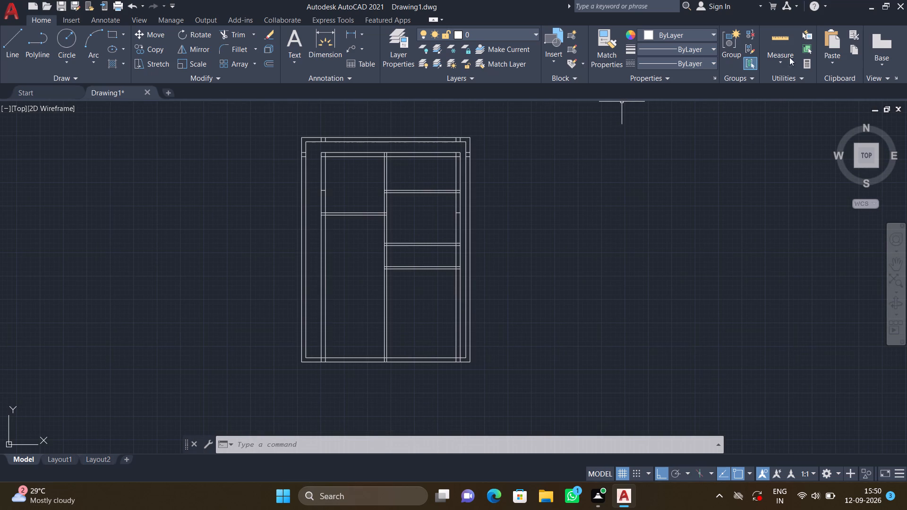
pyautogui.click(782, 65)
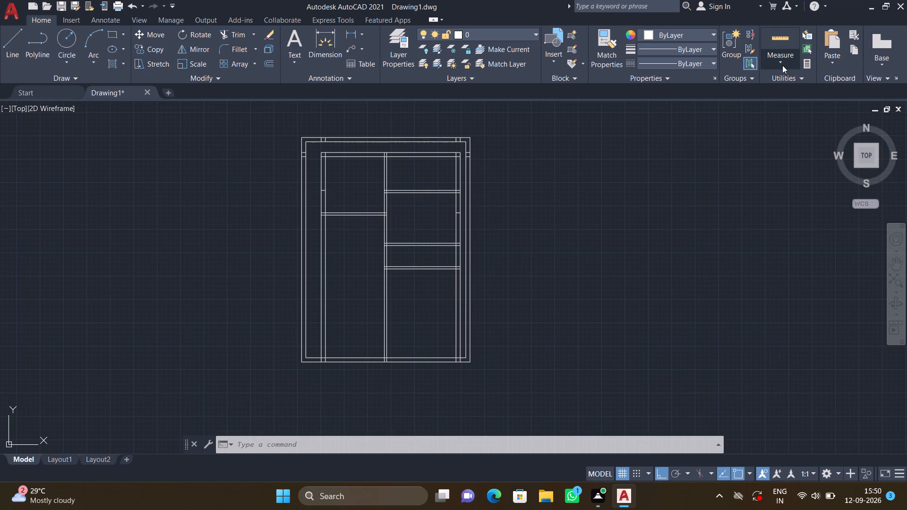
pyautogui.click(776, 81)
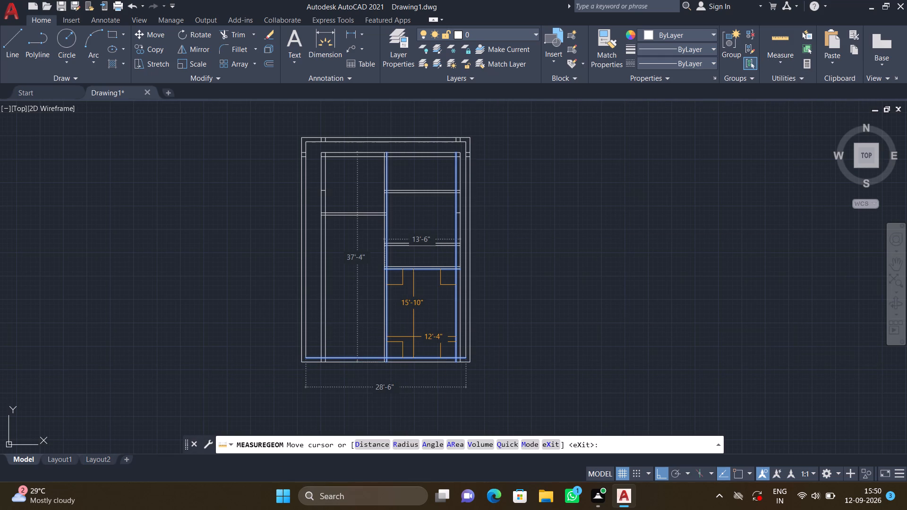
pyautogui.scroll(1, 413, 336)
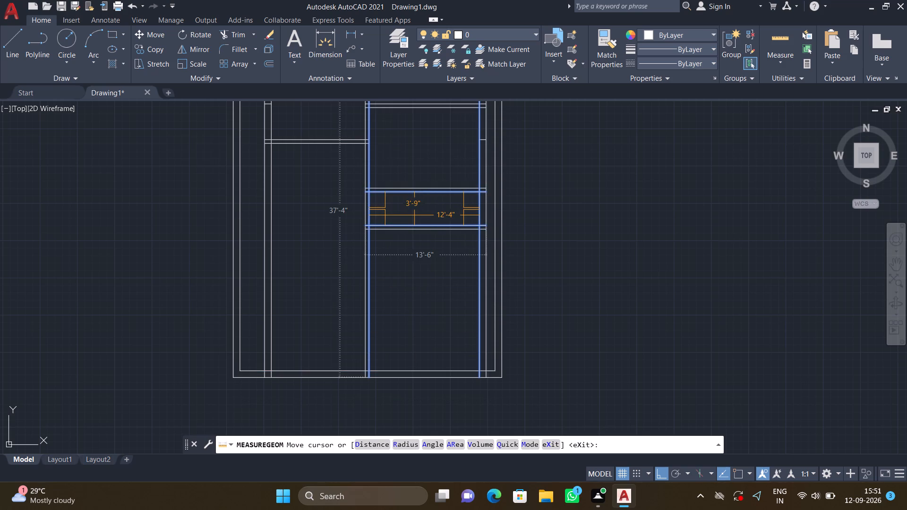
pyautogui.moveTo(415, 215); pyautogui.dragTo(441, 299, button='middle')
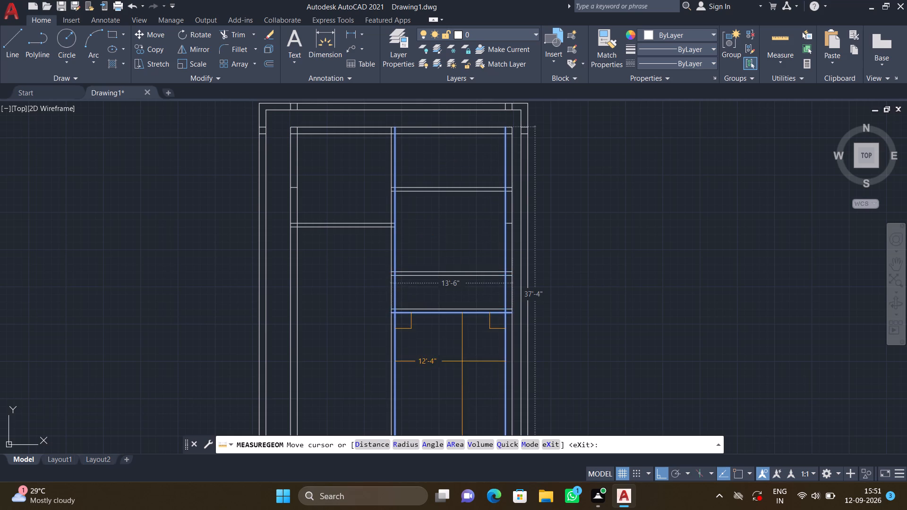
pyautogui.scroll(-3, 462, 361)
pyautogui.scroll(2, 462, 361)
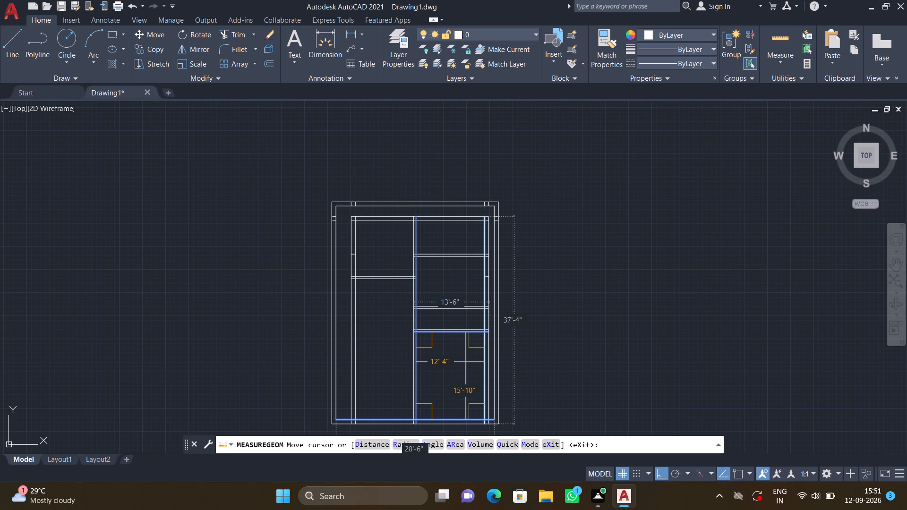
pyautogui.press('Escape')
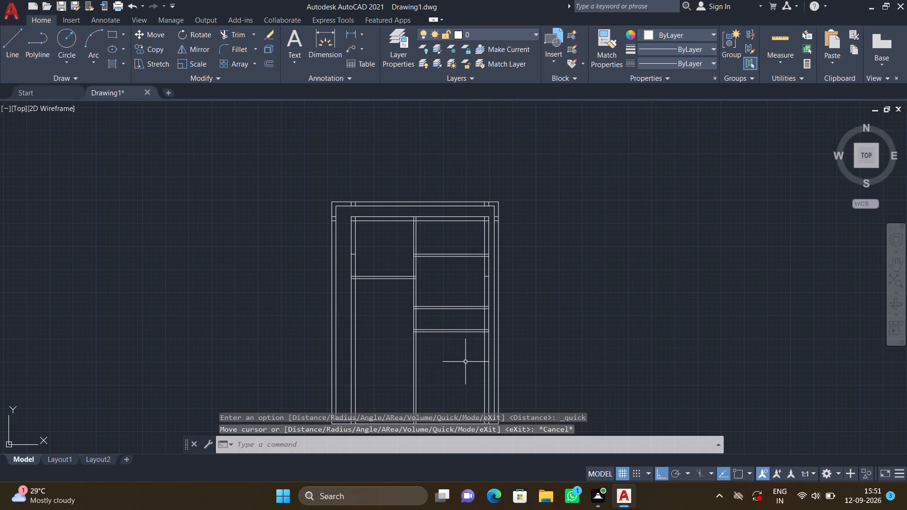
# Offset the inner line of the right-hand vertical wall 6'0" to the left, through the narrow strip between the two lowest partitions.
pyautogui.scroll(-1, 446, 395)
pyautogui.moveTo(432, 389); pyautogui.dragTo(432, 388, button='middle')
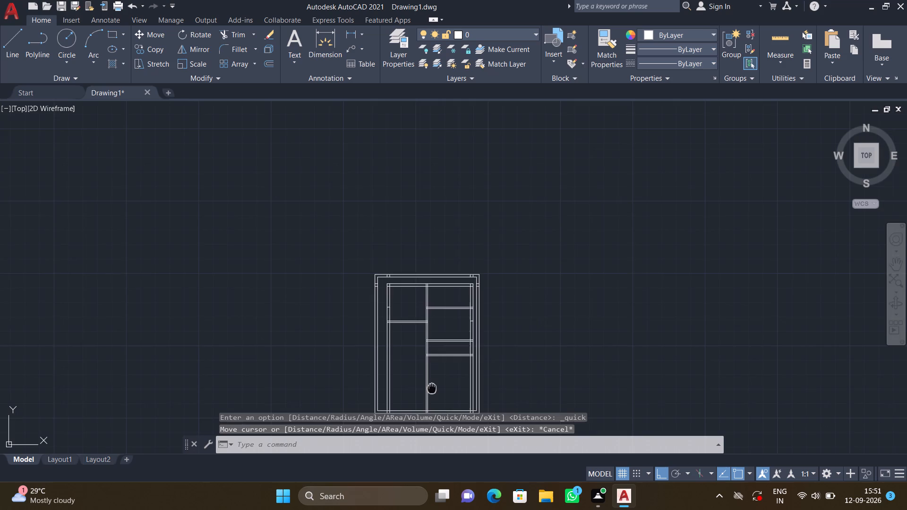
pyautogui.moveTo(432, 388); pyautogui.dragTo(421, 338, button='middle')
pyautogui.scroll(1, 409, 349)
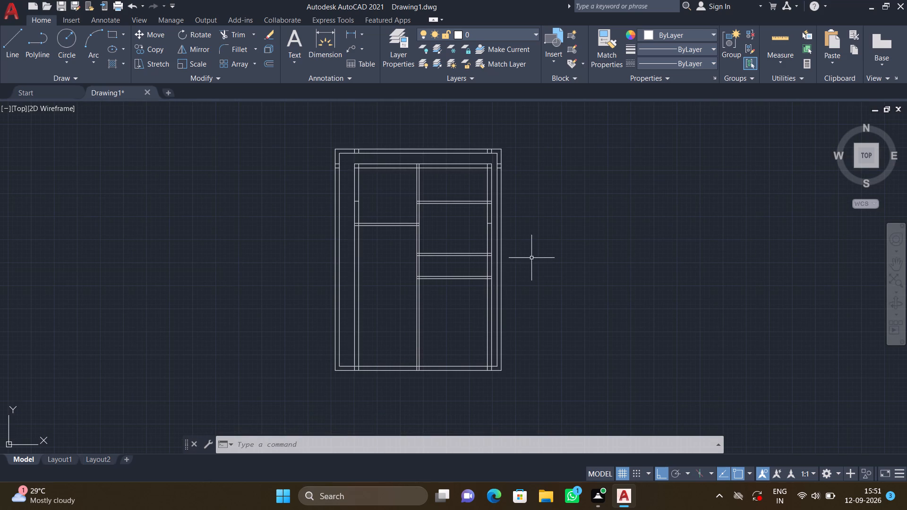
pyautogui.scroll(3, 433, 269)
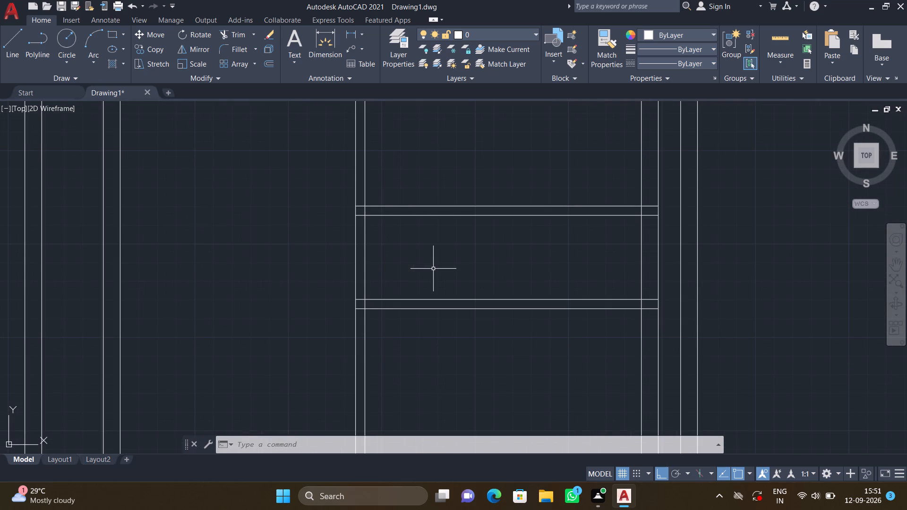
pyautogui.press('o')
pyautogui.press('Return')
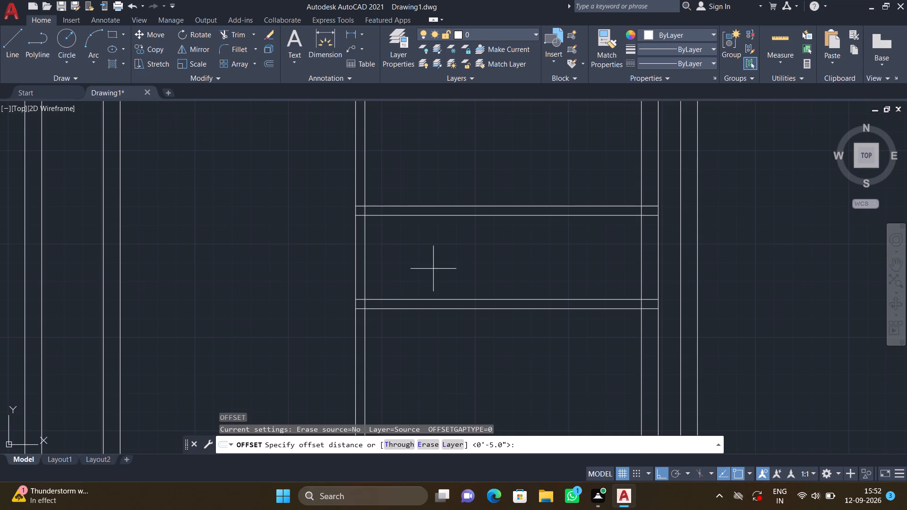
pyautogui.press('6')
pyautogui.write('\'0"')
pyautogui.press('Return')
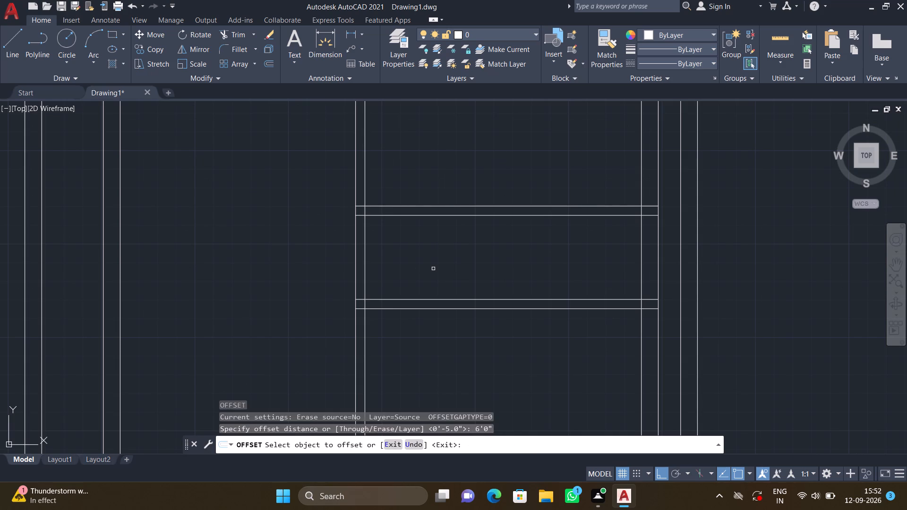
pyautogui.click(643, 255)
pyautogui.click(558, 274)
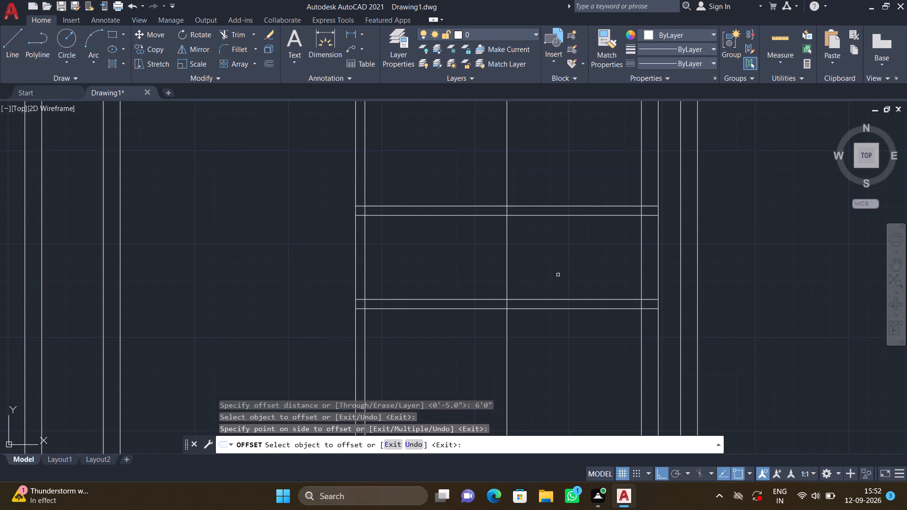
pyautogui.press('Return')
# Trim the new vertical line out of the large room below the narrow strip and the two rooms above it.
pyautogui.scroll(-2, 556, 285)
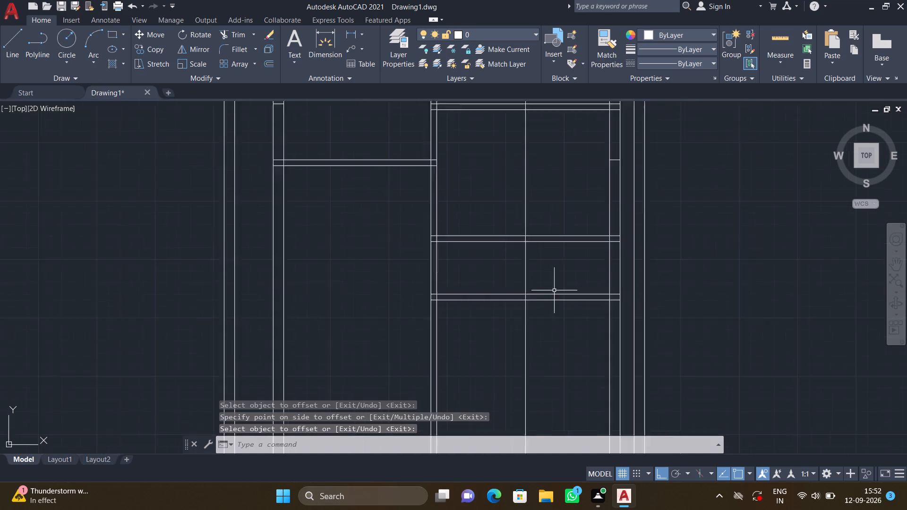
pyautogui.write('TR')
pyautogui.press('Return')
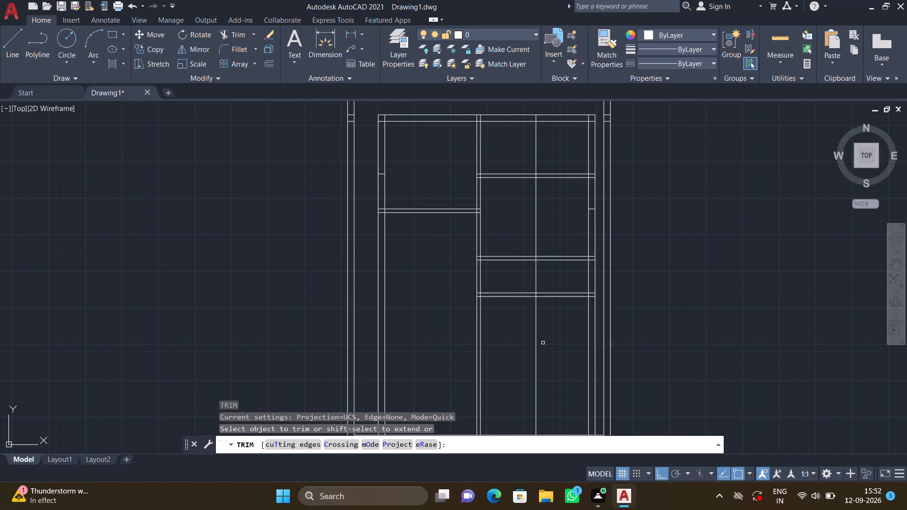
pyautogui.click(543, 343)
pyautogui.click(549, 342)
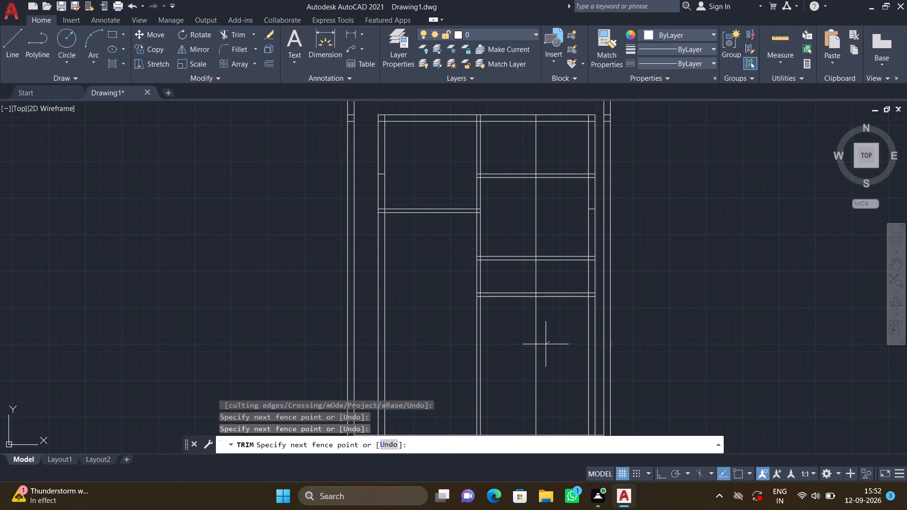
pyautogui.click(513, 340)
pyautogui.click(551, 221)
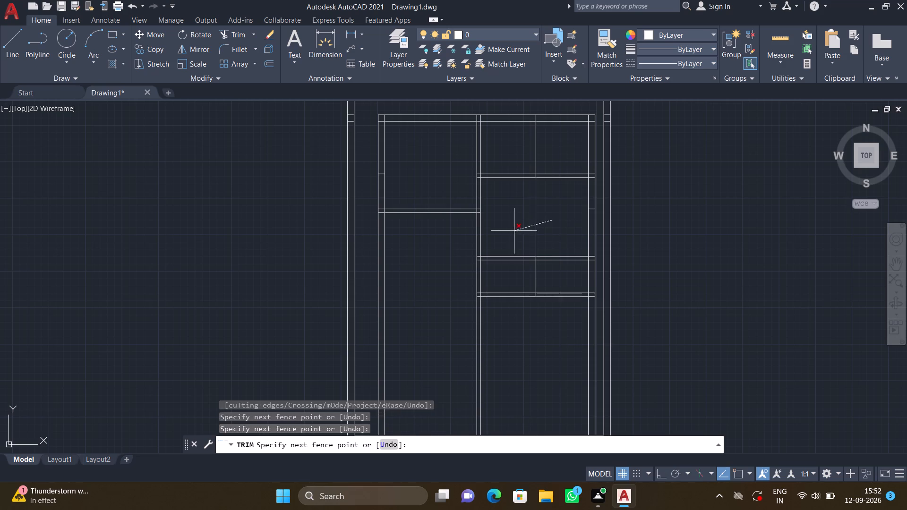
pyautogui.click(507, 229)
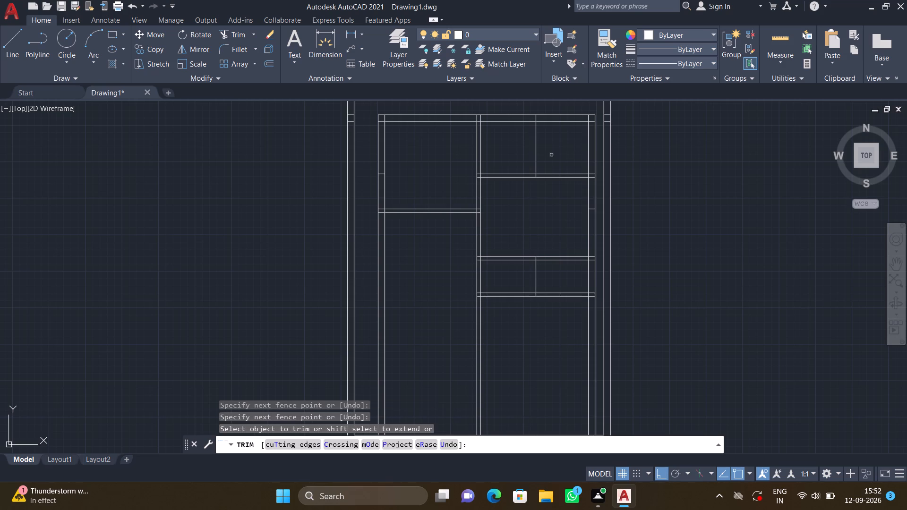
pyautogui.moveTo(549, 155); pyautogui.dragTo(554, 154)
pyautogui.click(524, 152)
pyautogui.press('Return')
# Offset the short vertical line in the narrow strip 5" to the left to form the dividing partition.
pyautogui.scroll(2, 532, 274)
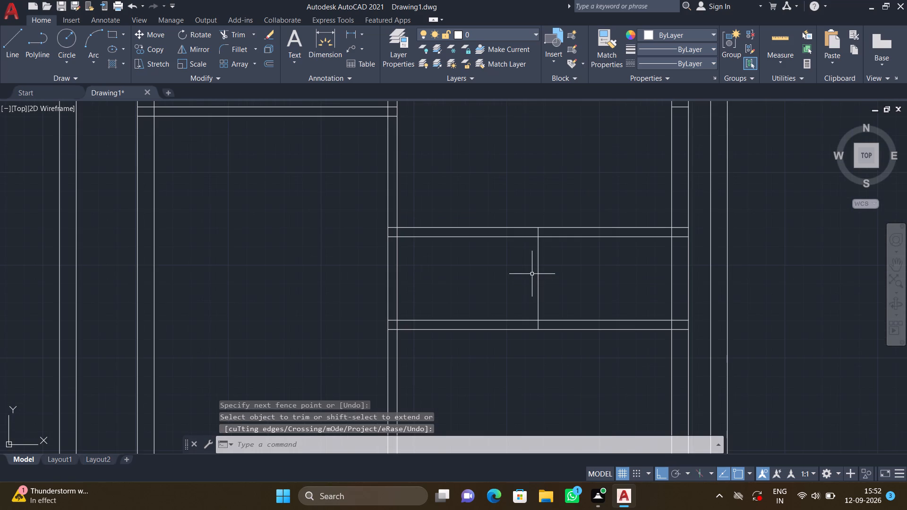
pyautogui.press('o')
pyautogui.press('Return')
pyautogui.write('5"')
pyautogui.press('Return')
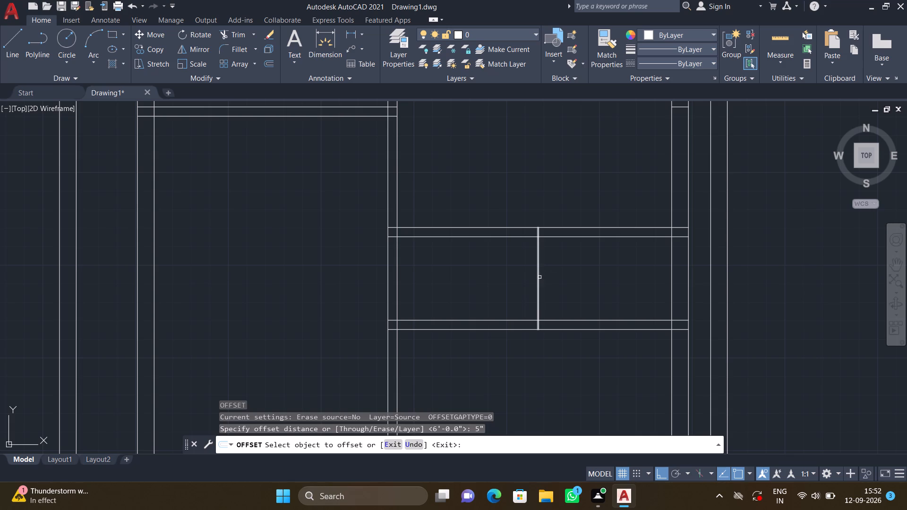
pyautogui.click(539, 277)
pyautogui.click(516, 275)
pyautogui.press('Return')
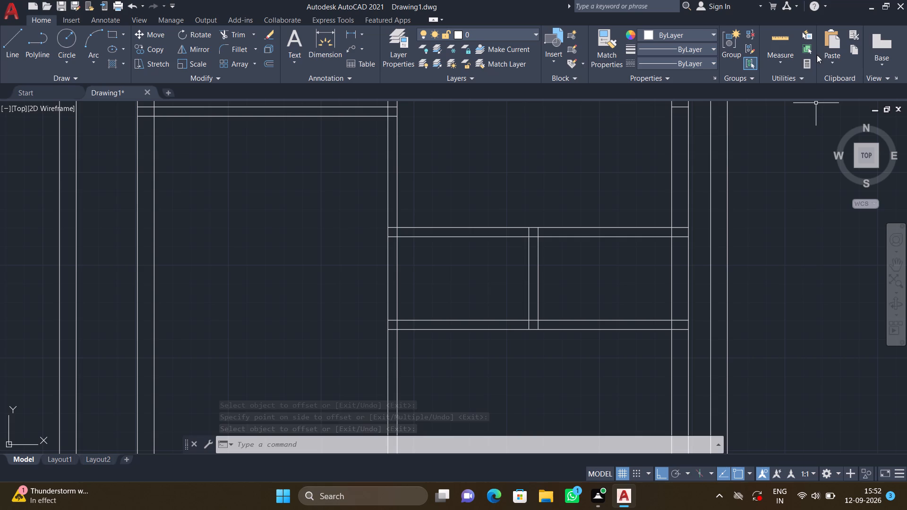
# Quick-measure the clear widths and heights of the two small rooms on either side of the new dividing partition.
pyautogui.click(778, 59)
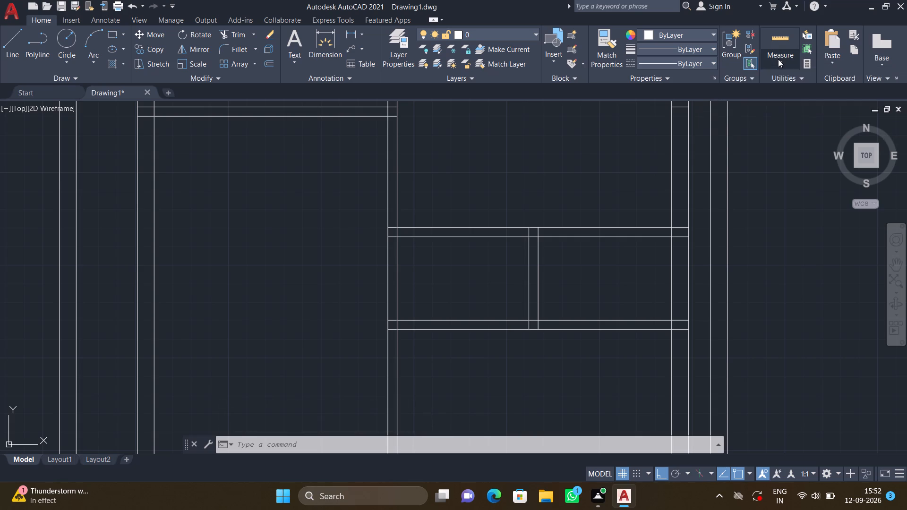
pyautogui.click(771, 80)
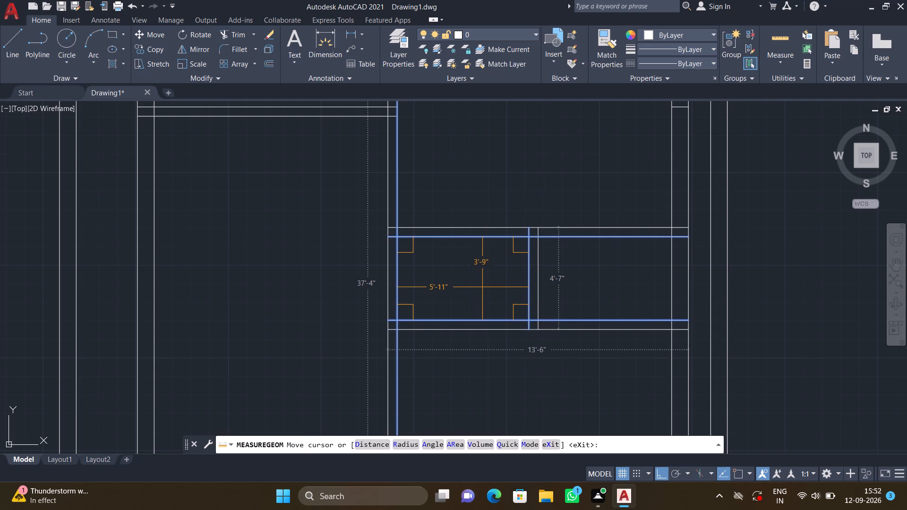
pyautogui.scroll(1, 482, 287)
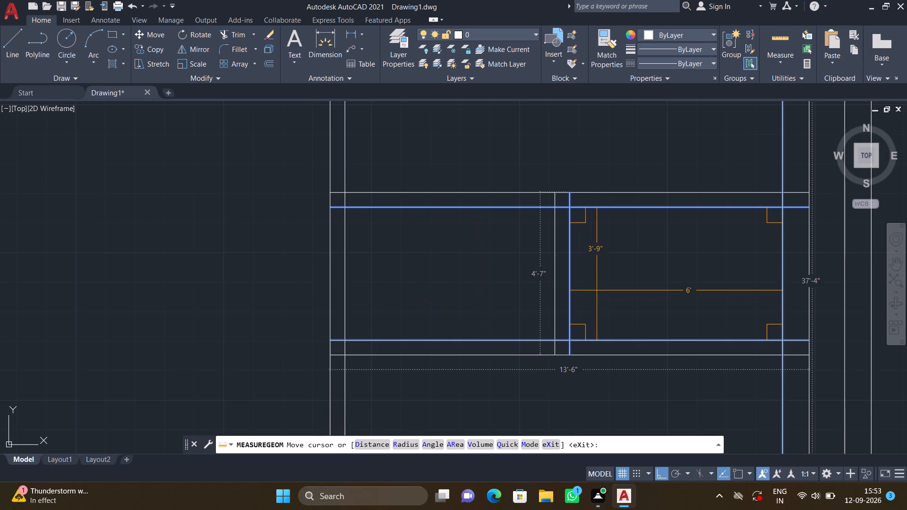
pyautogui.press('Escape')
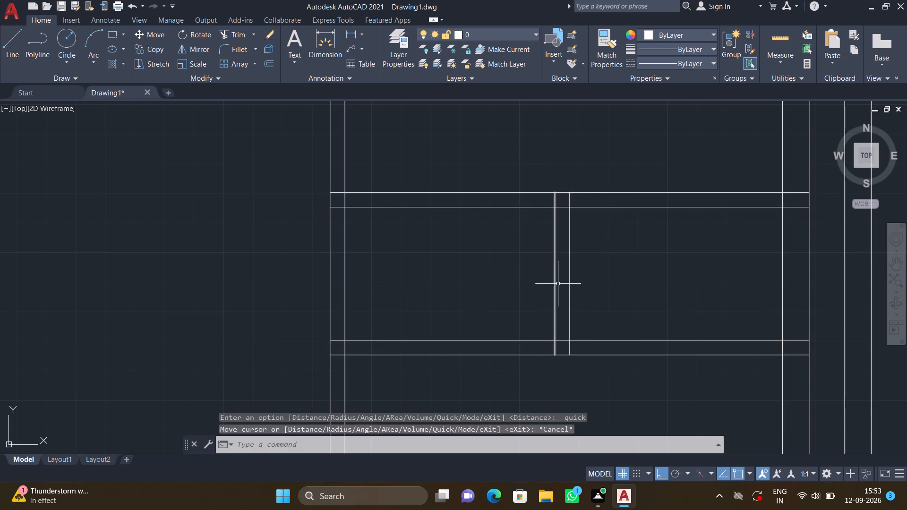
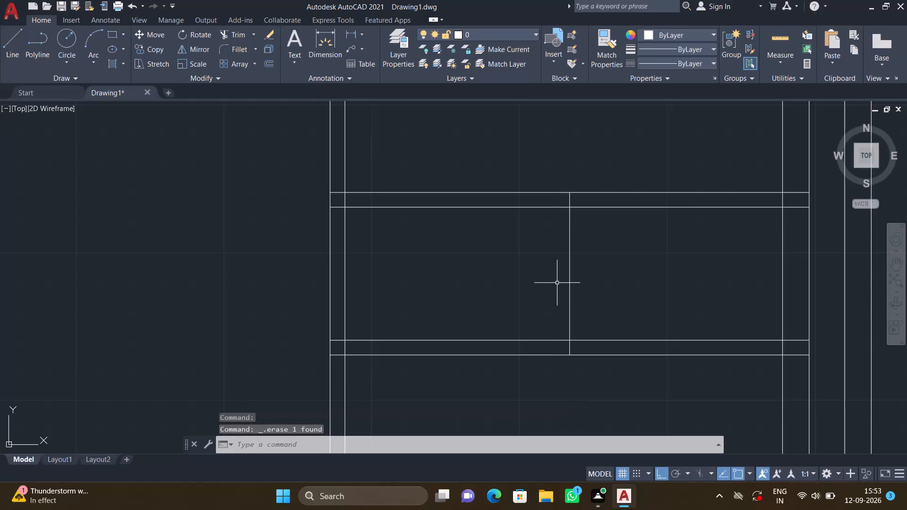
# Offset the short vertical line in the narrow strip 4" to the left to form the dividing partition.
pyautogui.press('o')
pyautogui.press('Return')
pyautogui.write('4"')
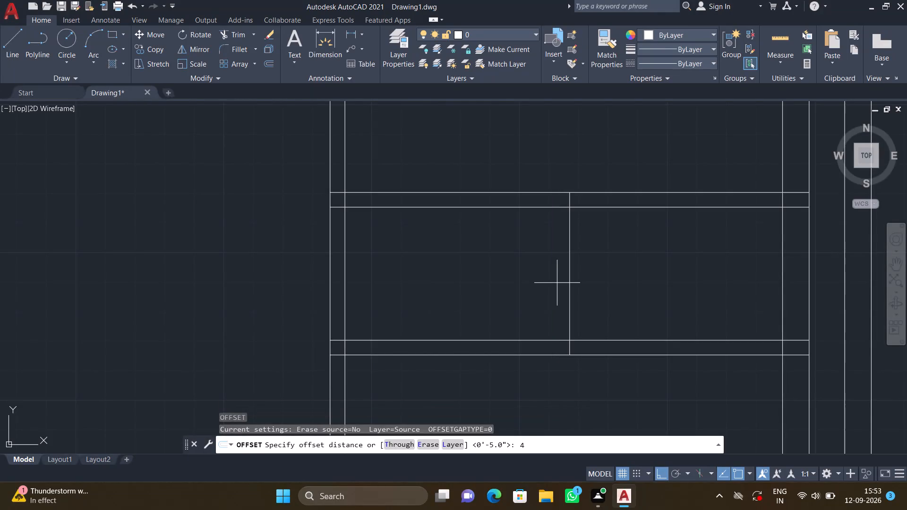
pyautogui.press('Return')
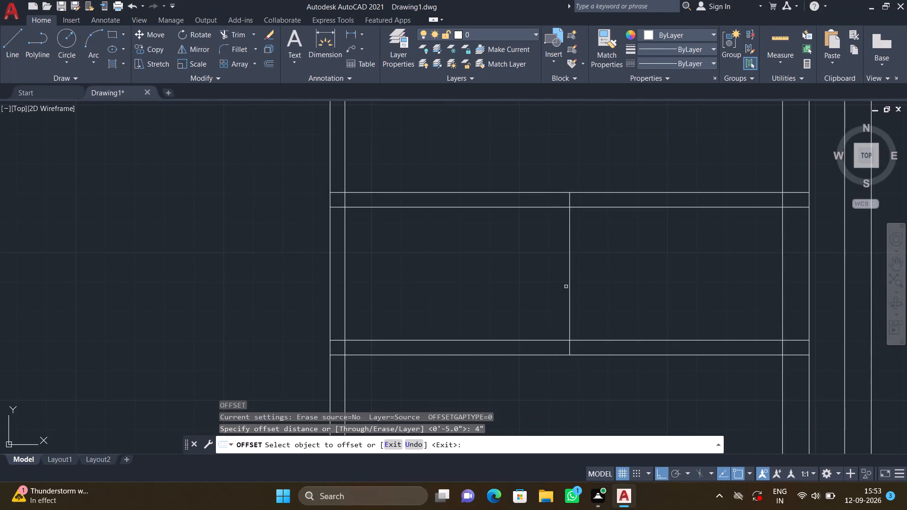
pyautogui.click(569, 286)
pyautogui.click(534, 299)
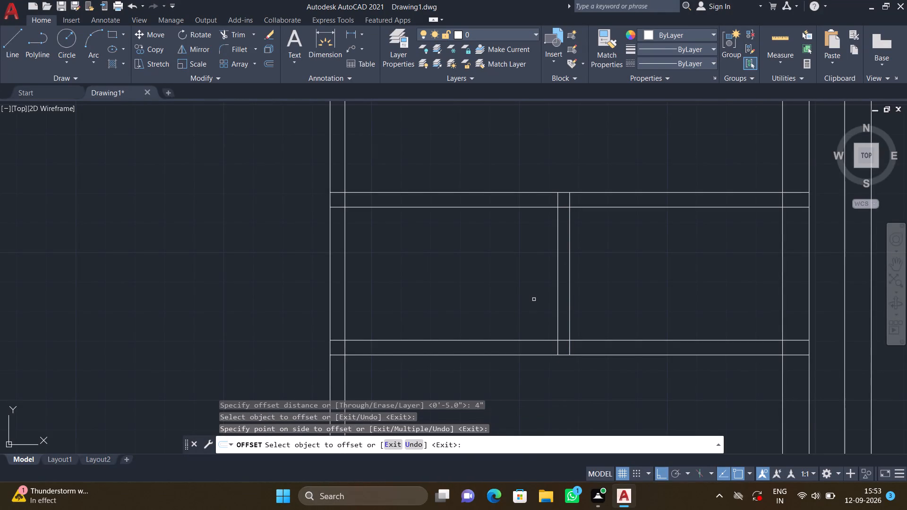
pyautogui.press('Return')
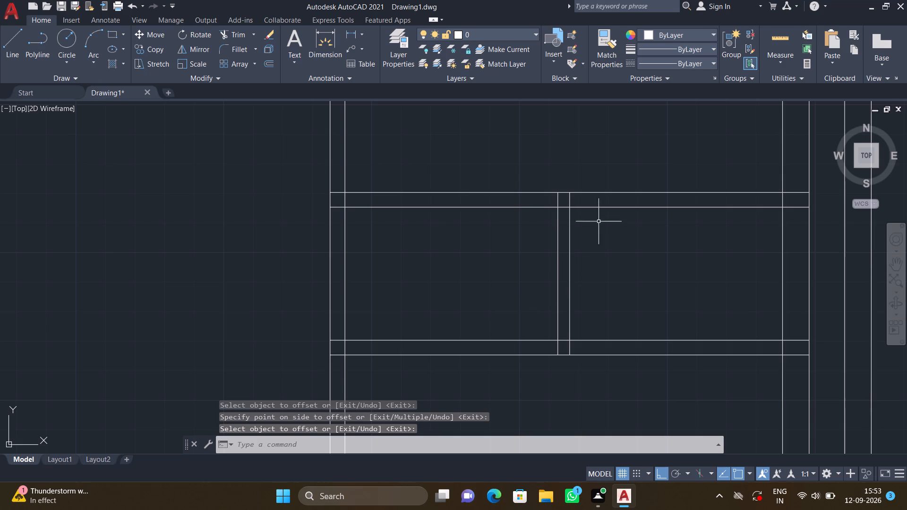
pyautogui.click(481, 362)
pyautogui.press('Escape')
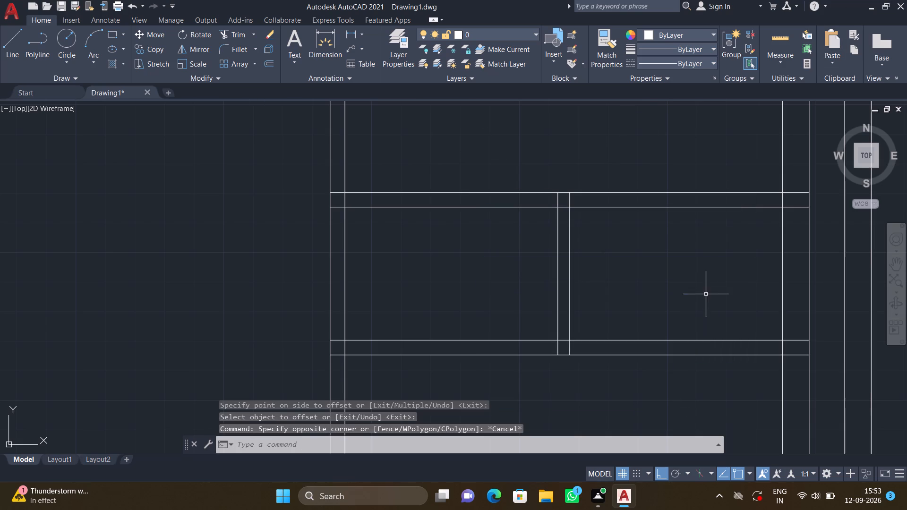
# Quick-measure the clear width and height of the small room to the right of the dividing partition.
pyautogui.click(786, 64)
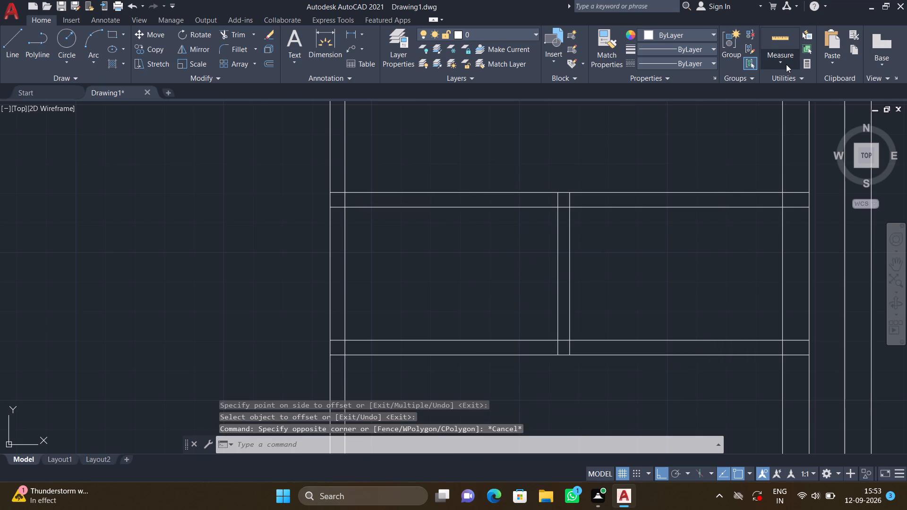
pyautogui.click(774, 83)
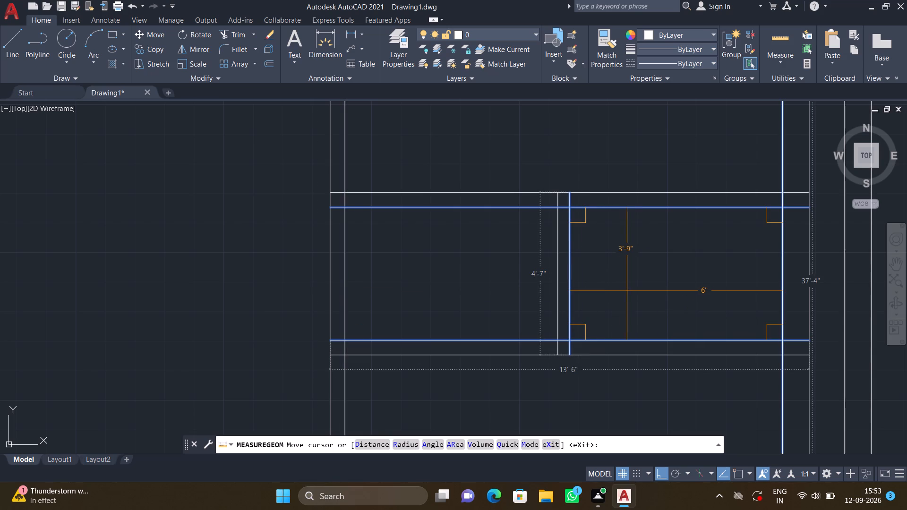
pyautogui.press('Escape')
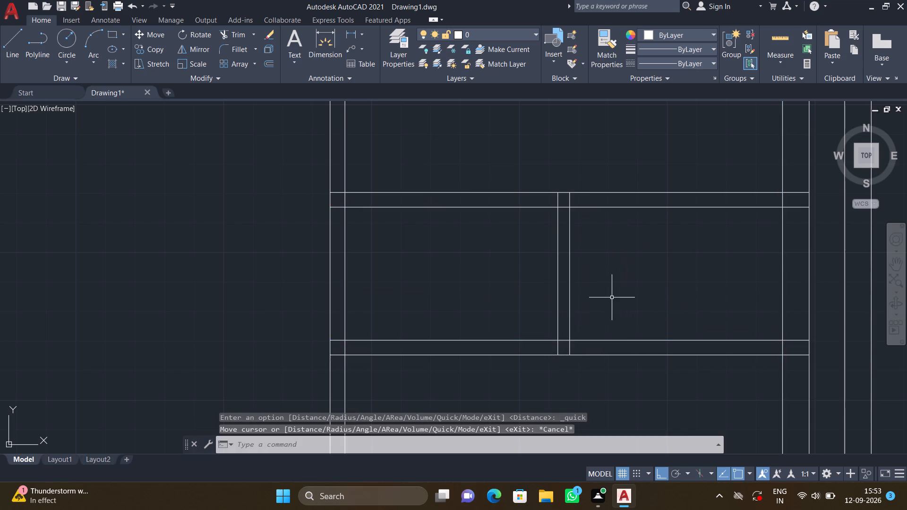
# Quick-measure the clear width and height of the large lower-left room and check the plan's outer walls.
pyautogui.scroll(-2, 606, 302)
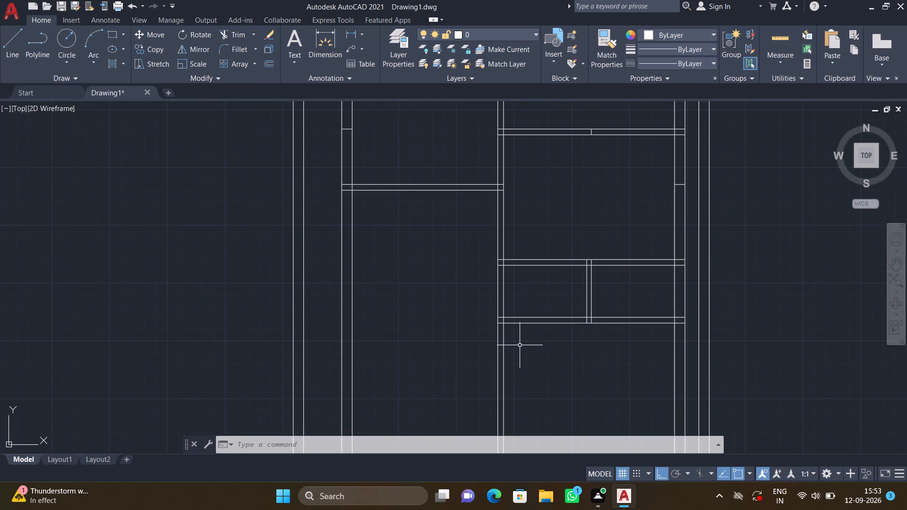
pyautogui.scroll(-2, 520, 345)
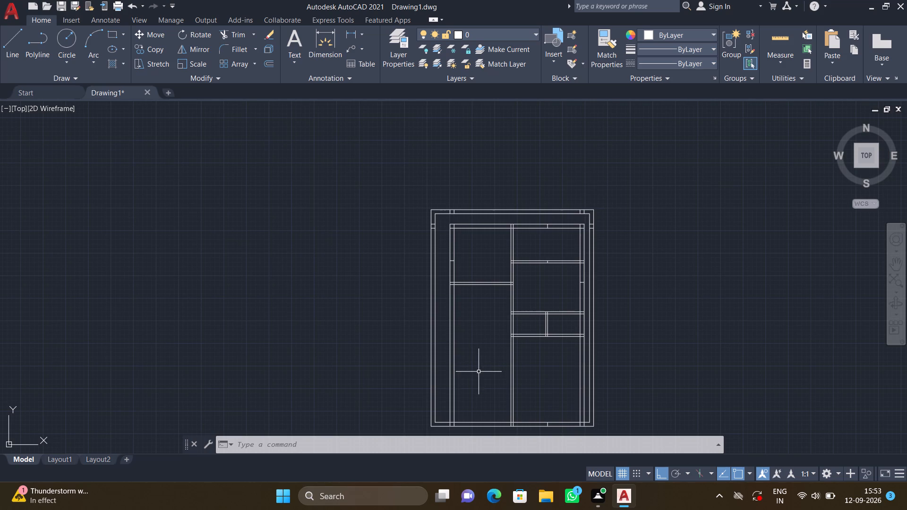
pyautogui.moveTo(467, 393); pyautogui.dragTo(471, 371, button='middle')
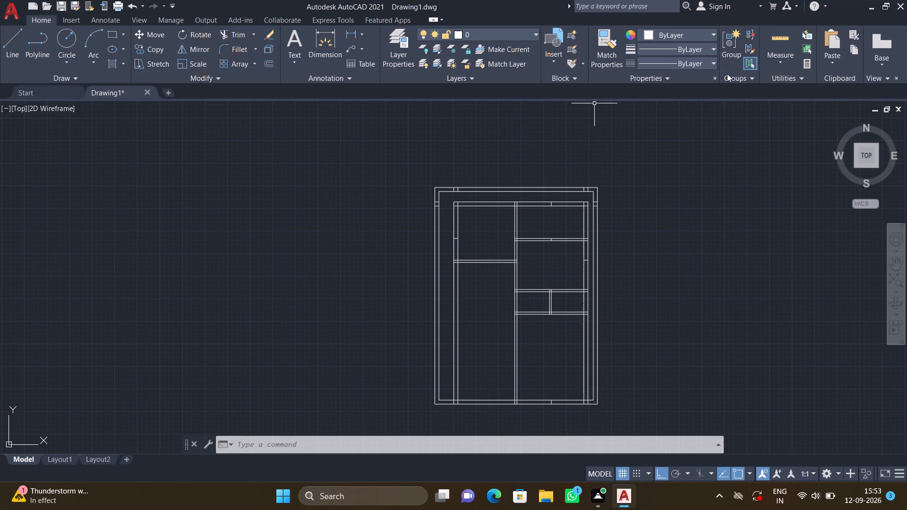
pyautogui.click(776, 57)
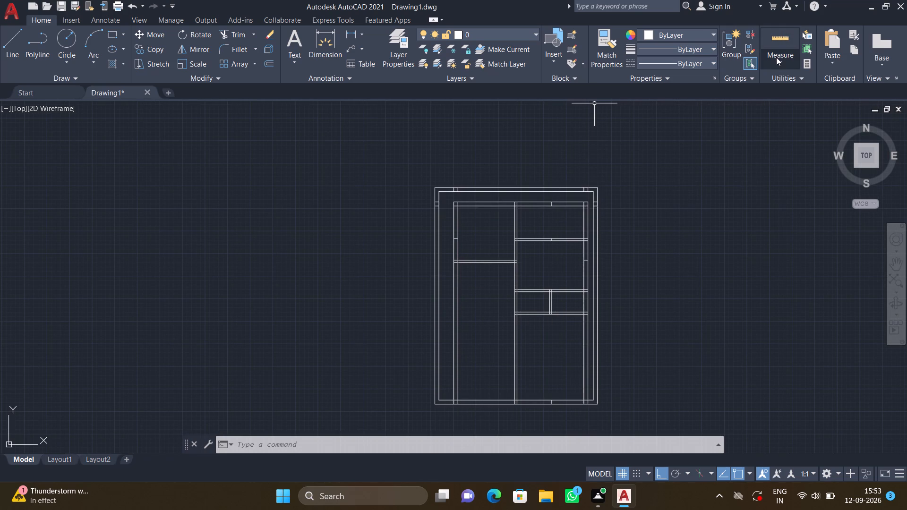
pyautogui.click(785, 79)
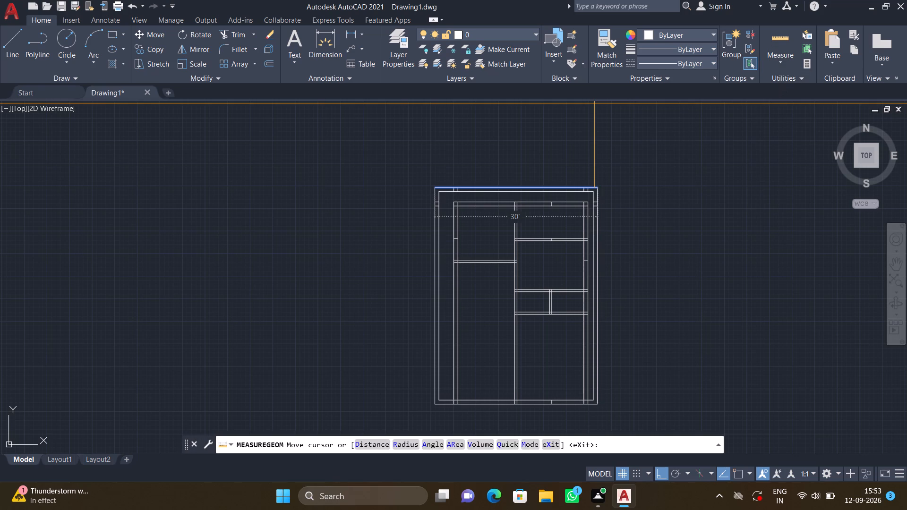
pyautogui.scroll(2, 471, 338)
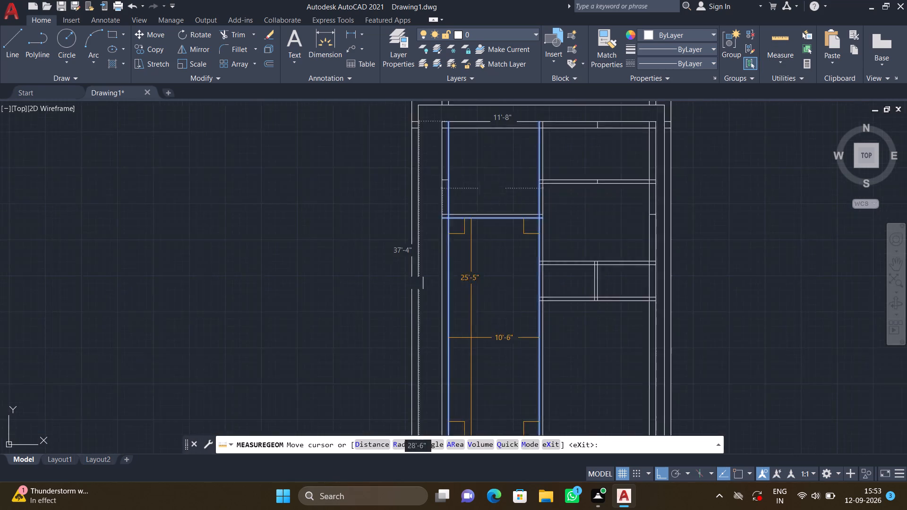
pyautogui.scroll(-2, 471, 338)
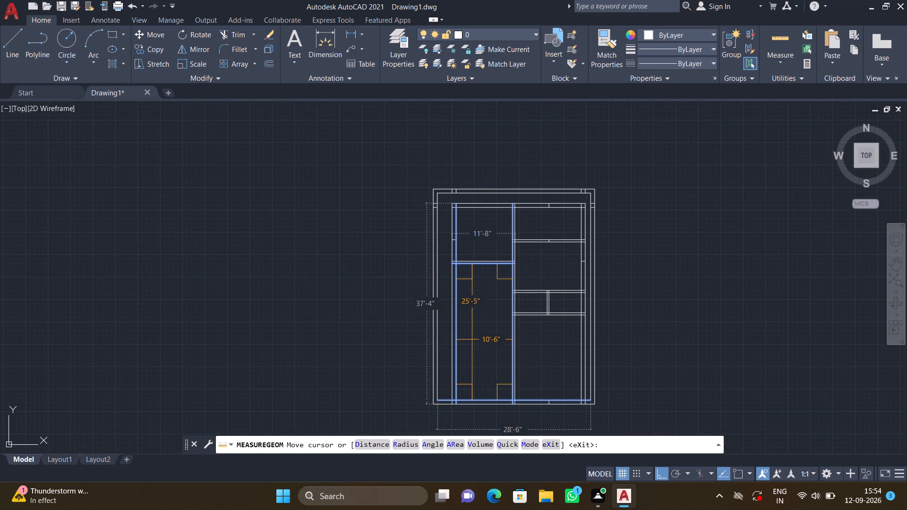
pyautogui.scroll(1, 472, 340)
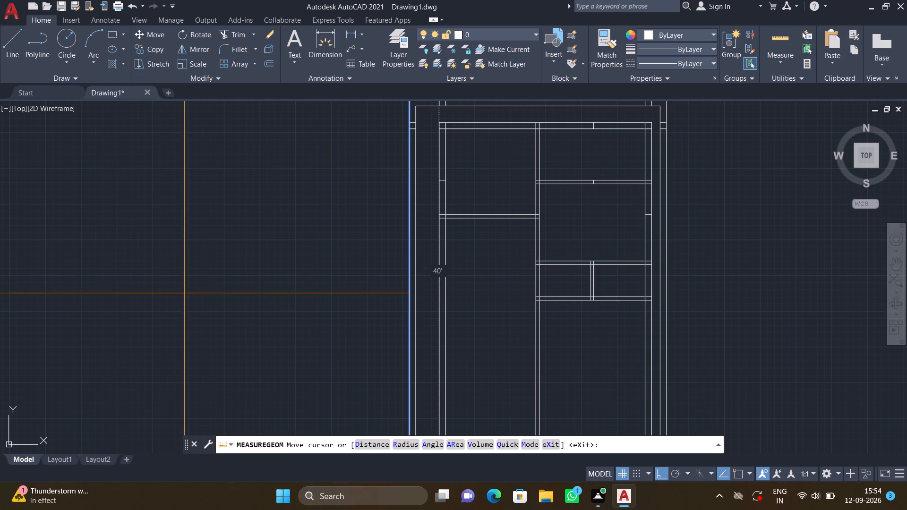
pyautogui.press('Escape')
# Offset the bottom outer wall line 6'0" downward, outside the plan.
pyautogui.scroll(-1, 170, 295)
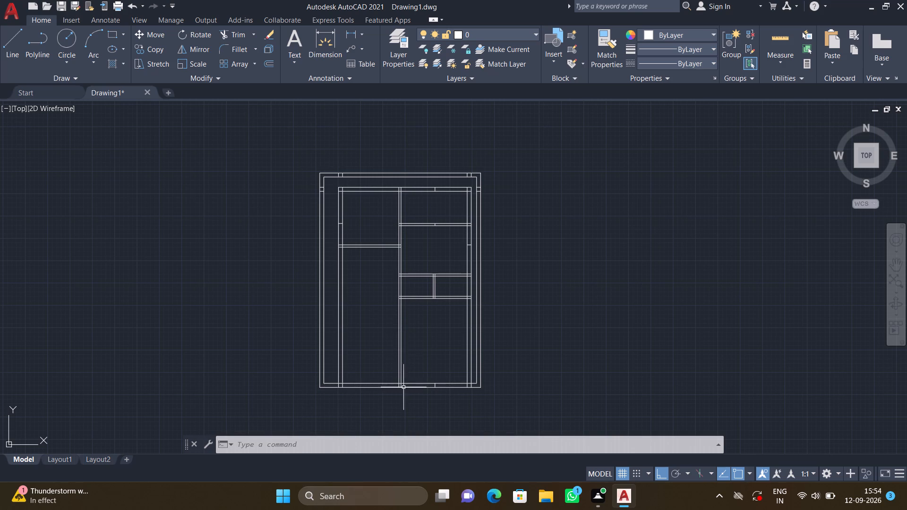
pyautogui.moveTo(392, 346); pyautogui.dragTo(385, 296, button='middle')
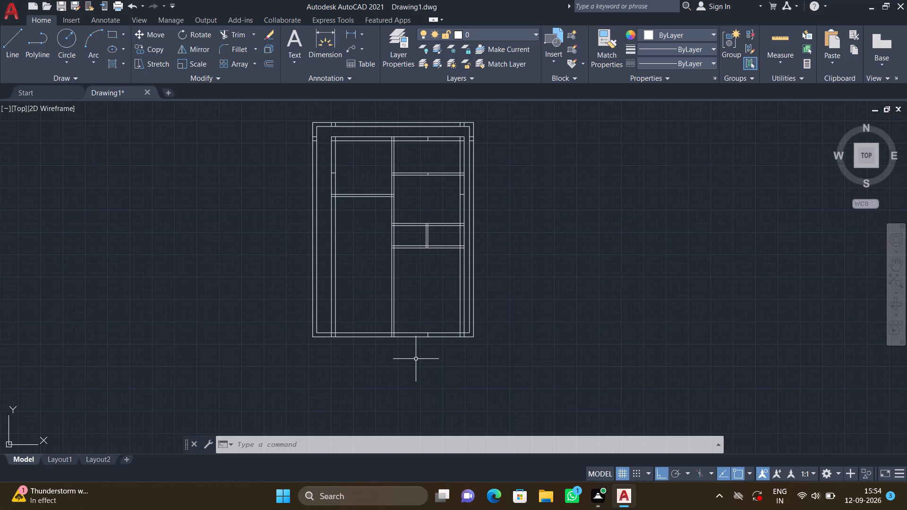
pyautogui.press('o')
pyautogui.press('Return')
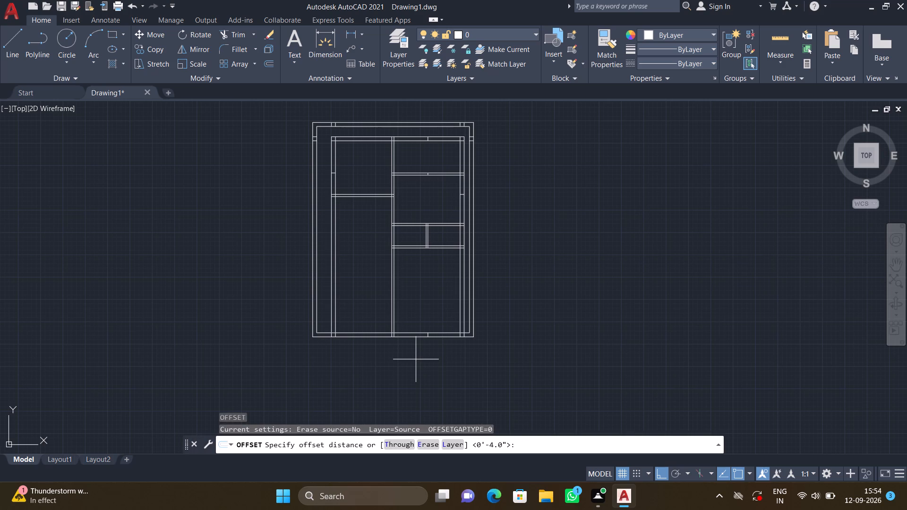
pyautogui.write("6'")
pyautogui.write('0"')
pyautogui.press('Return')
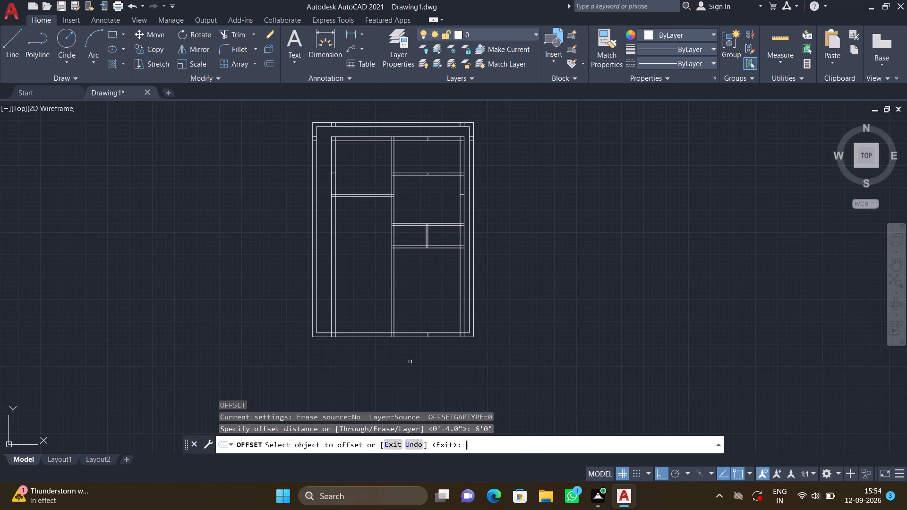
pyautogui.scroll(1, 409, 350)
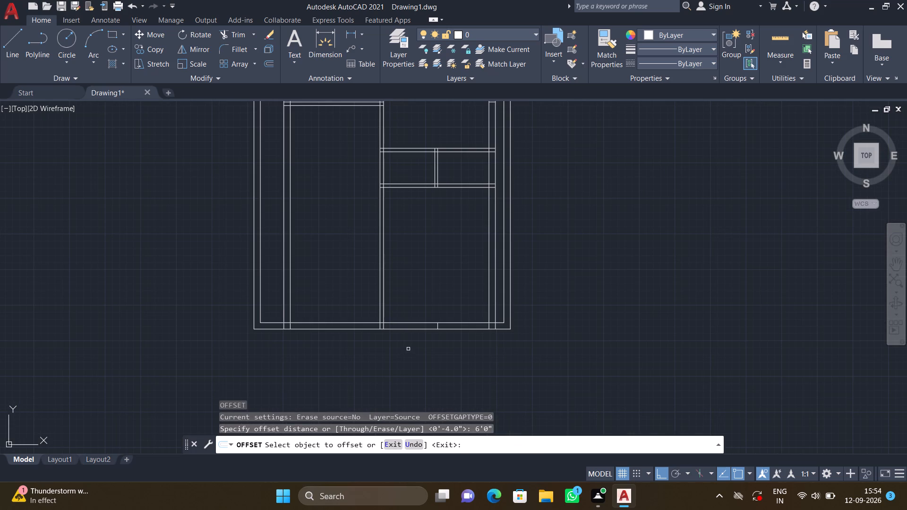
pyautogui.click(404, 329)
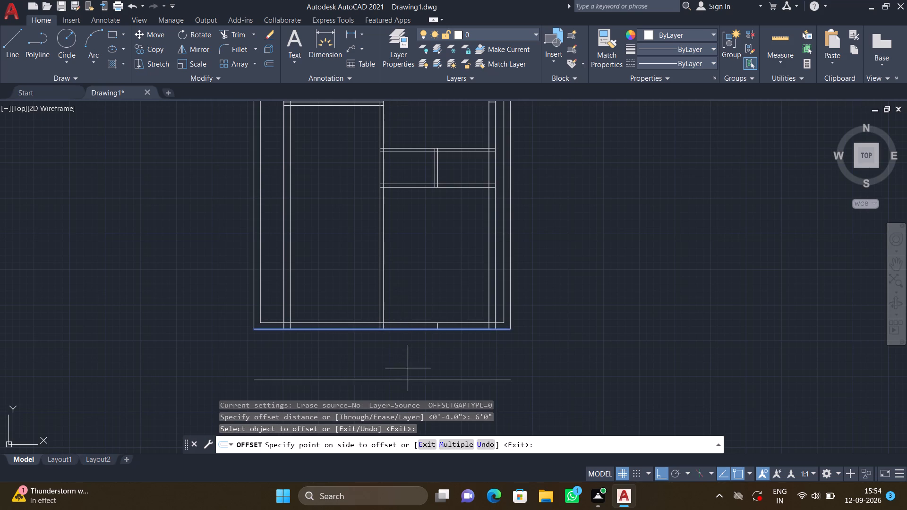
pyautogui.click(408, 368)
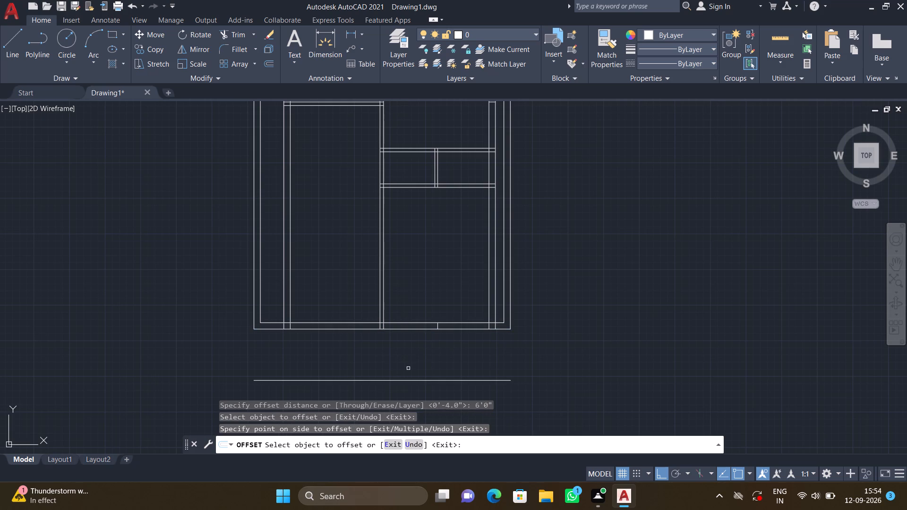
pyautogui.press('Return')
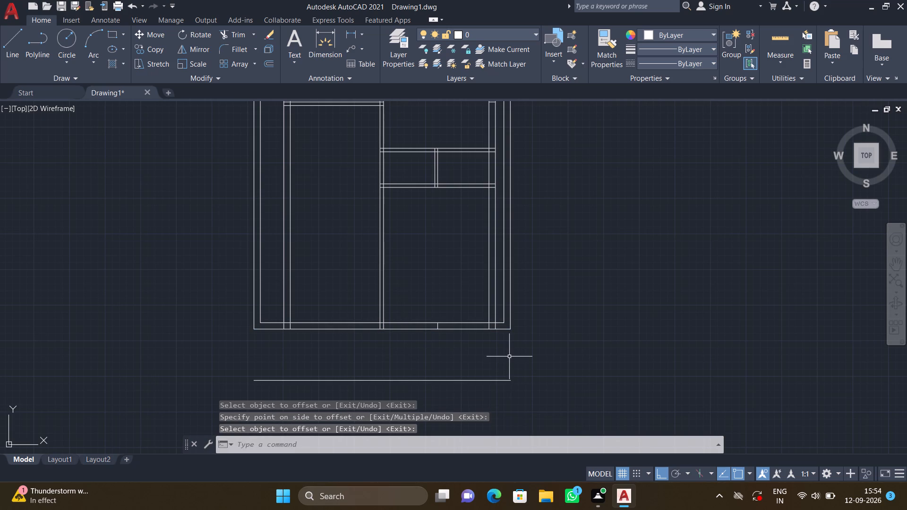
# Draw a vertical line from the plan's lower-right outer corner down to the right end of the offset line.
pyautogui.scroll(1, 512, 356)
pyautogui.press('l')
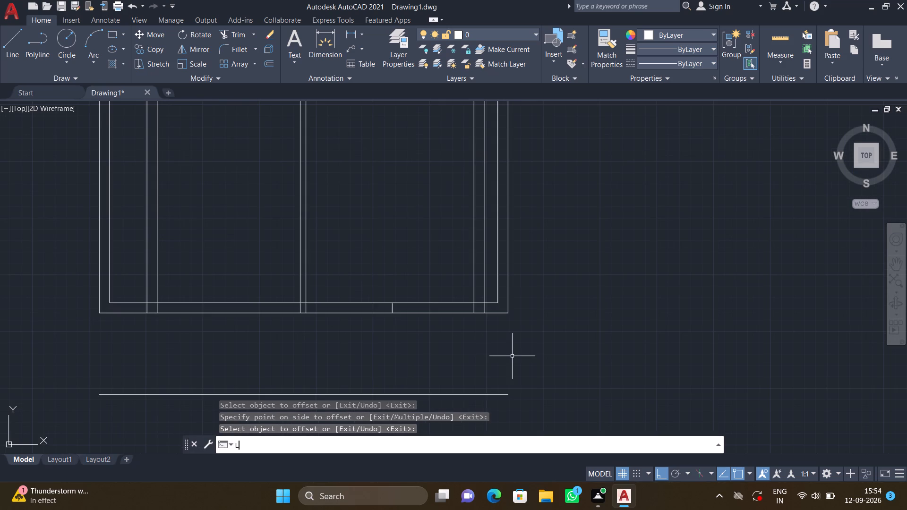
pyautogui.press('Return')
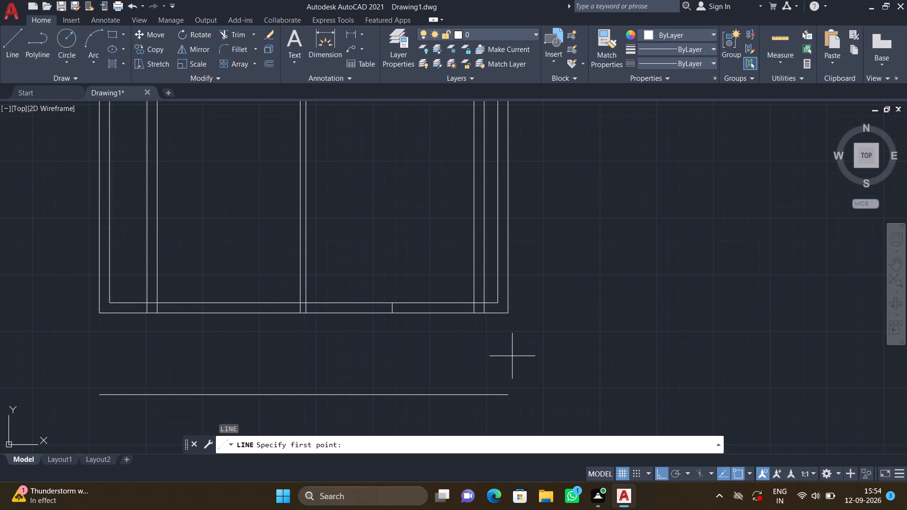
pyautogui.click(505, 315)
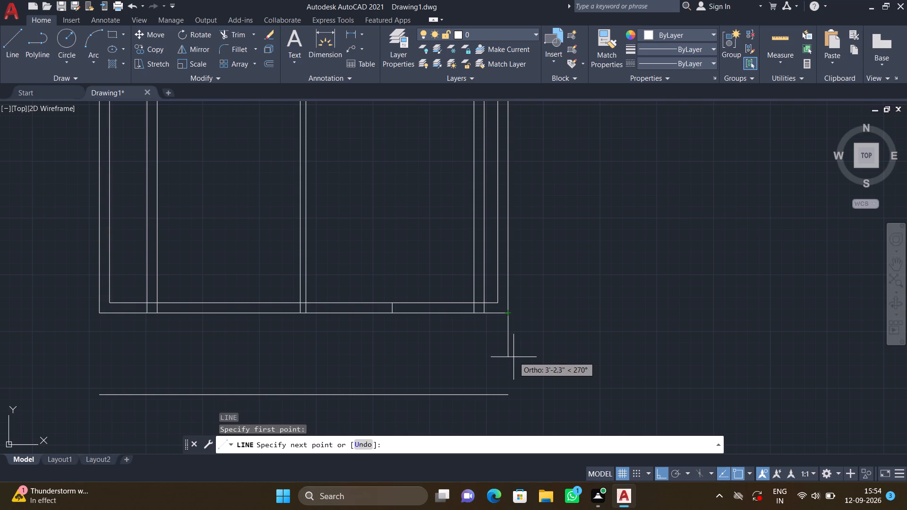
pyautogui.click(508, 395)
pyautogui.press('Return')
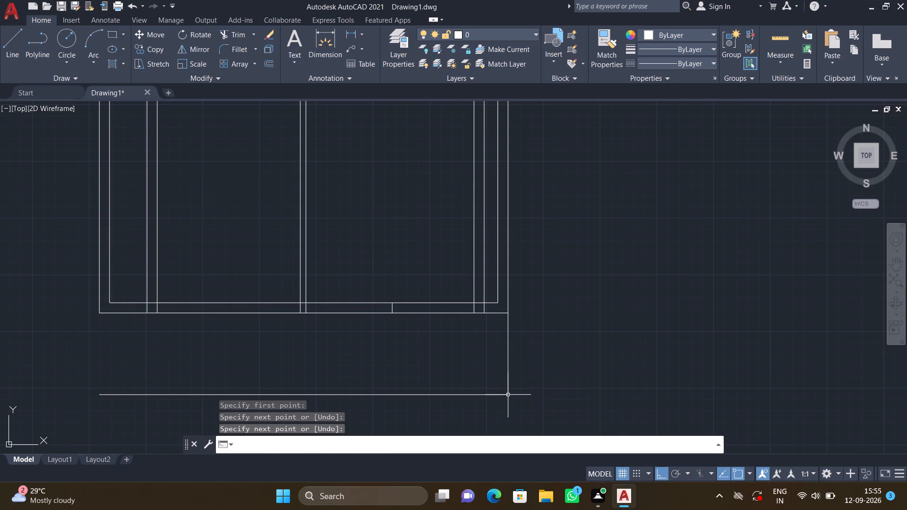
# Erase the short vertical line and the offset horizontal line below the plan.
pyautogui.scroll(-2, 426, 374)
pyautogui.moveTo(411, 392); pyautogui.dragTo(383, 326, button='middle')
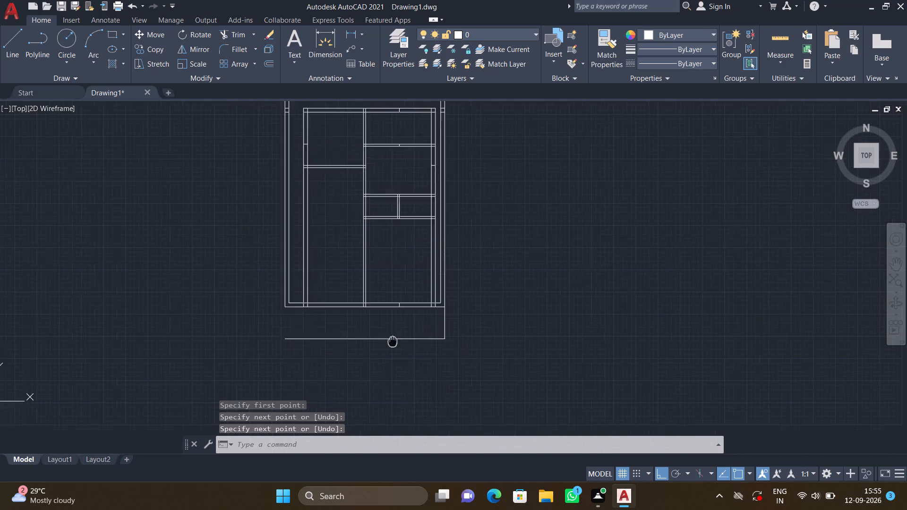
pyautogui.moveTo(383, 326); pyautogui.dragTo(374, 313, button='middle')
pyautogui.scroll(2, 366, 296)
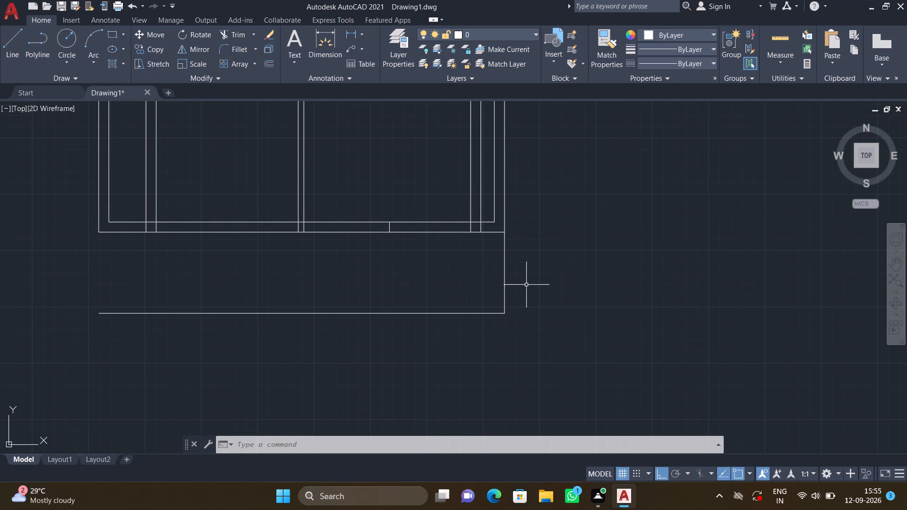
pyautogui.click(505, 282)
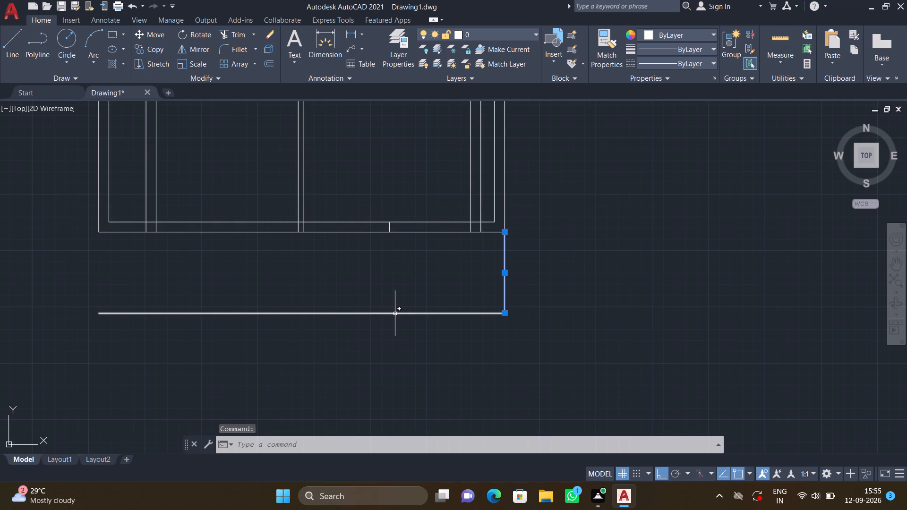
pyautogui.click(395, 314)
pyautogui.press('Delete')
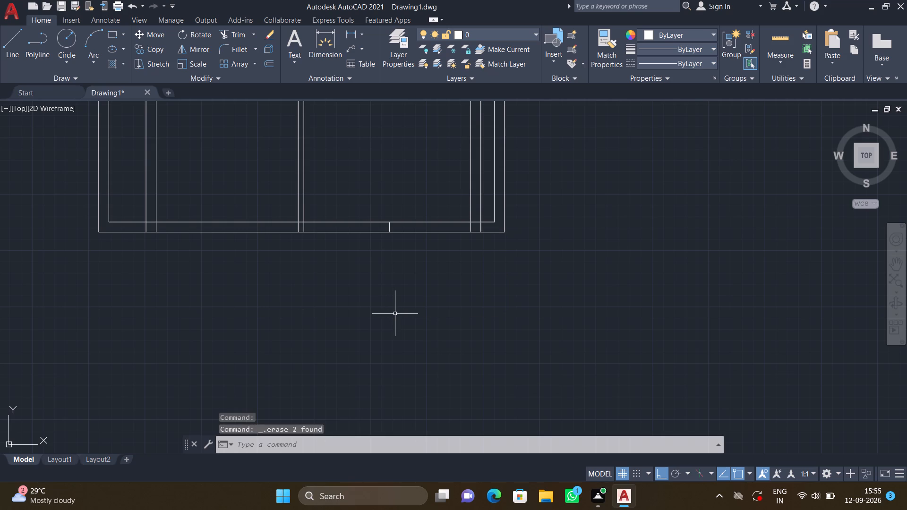
# Offset the lower line of the left-side horizontal partition 13'0" downward.
pyautogui.scroll(-2, 324, 294)
pyautogui.moveTo(305, 225); pyautogui.dragTo(368, 333, button='middle')
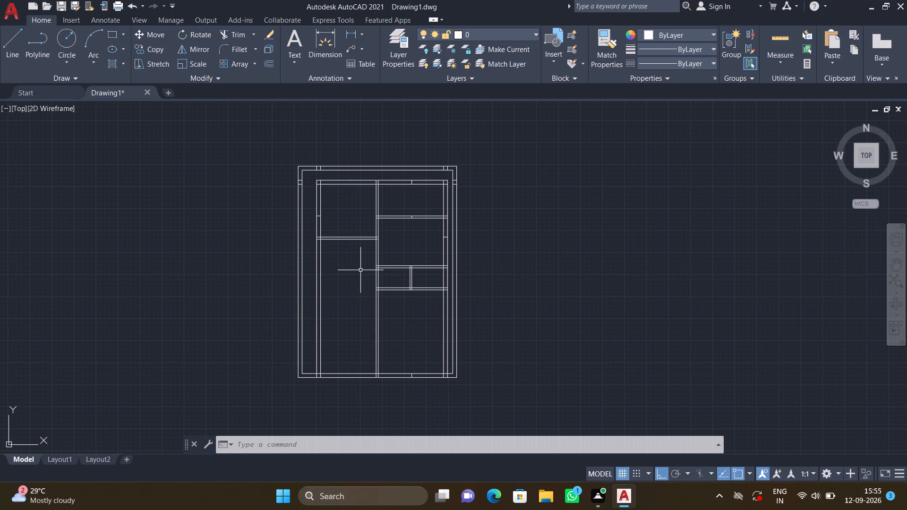
pyautogui.scroll(1, 358, 272)
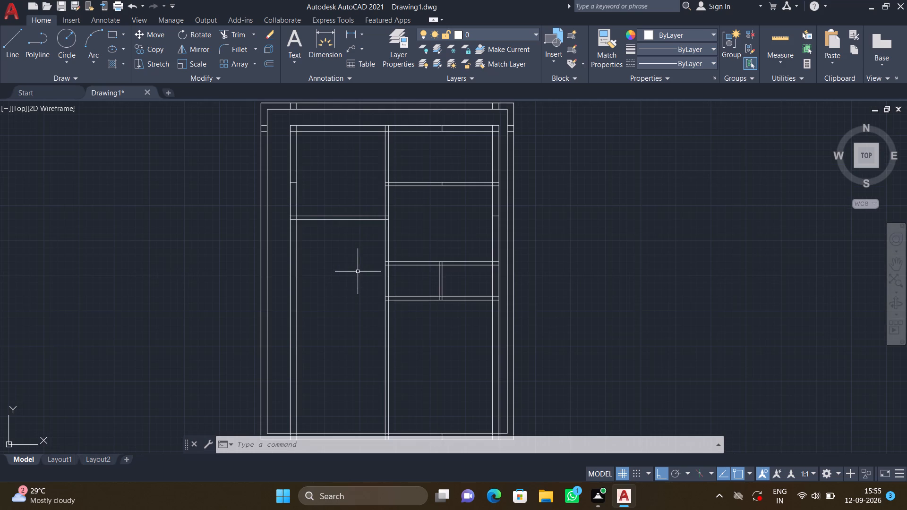
pyautogui.press('o')
pyautogui.press('Return')
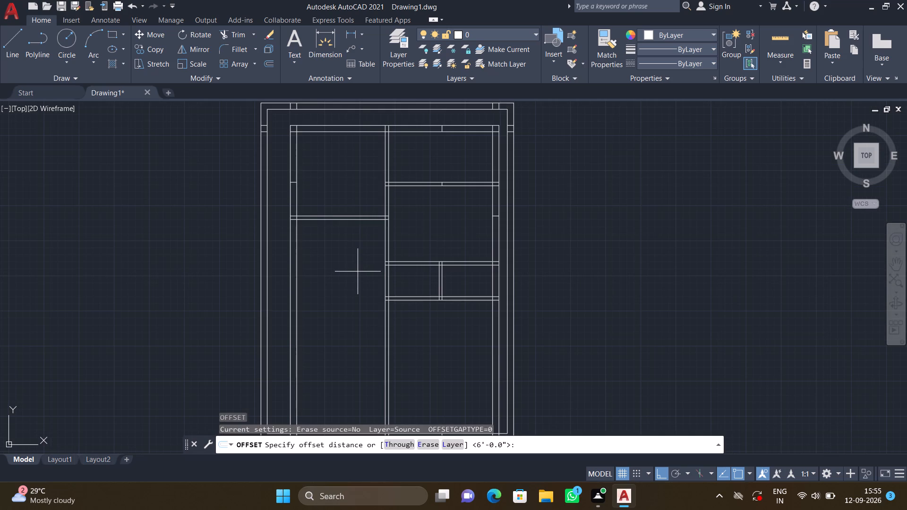
pyautogui.write("13'")
pyautogui.write('0"')
pyautogui.press('Return')
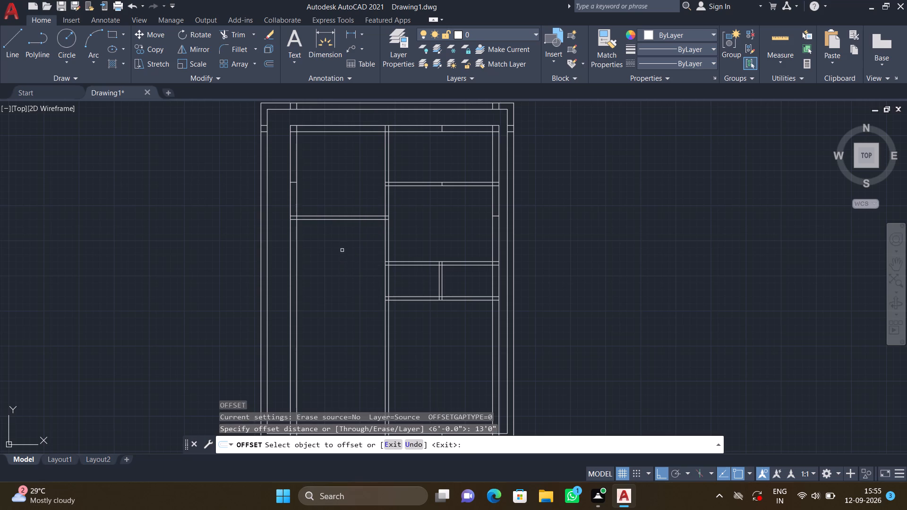
pyautogui.click(338, 219)
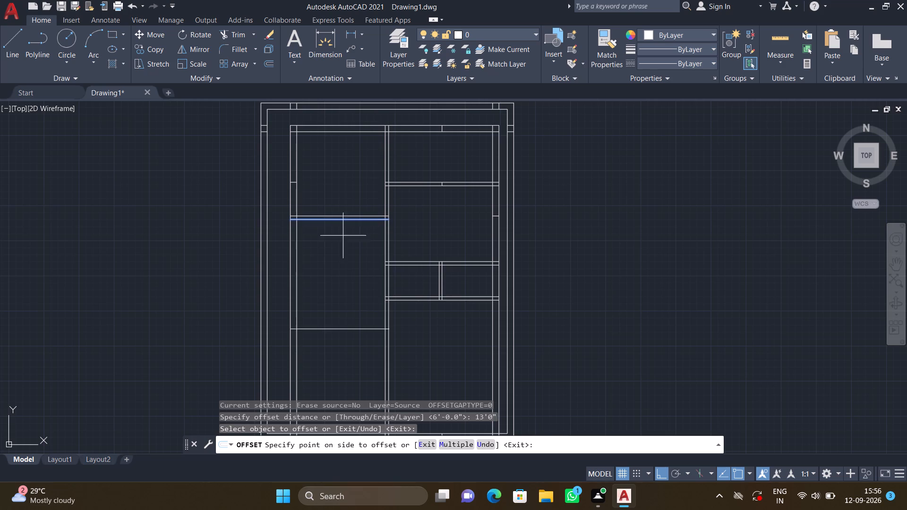
pyautogui.click(347, 308)
pyautogui.press('Return')
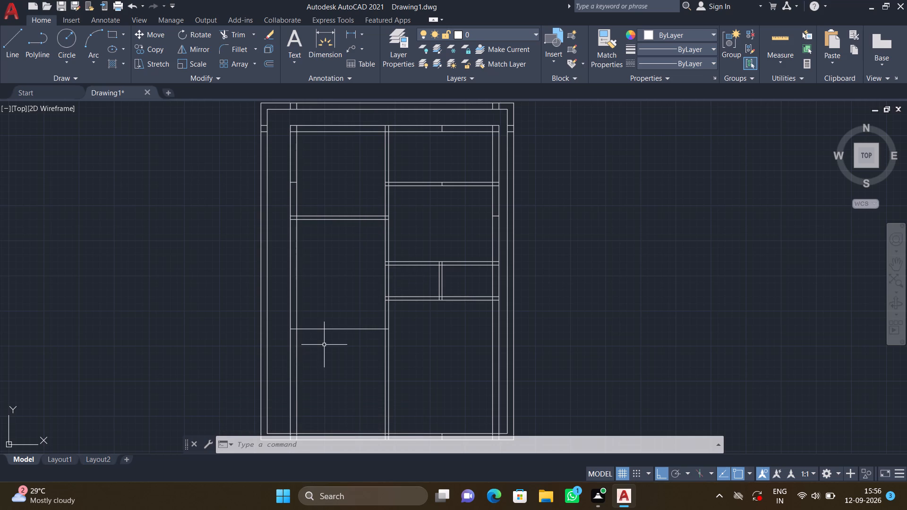
# Offset the new horizontal line in the left column 5" downward to form a partition.
pyautogui.scroll(1, 325, 345)
pyautogui.press('o')
pyautogui.press('Return')
pyautogui.write('5"')
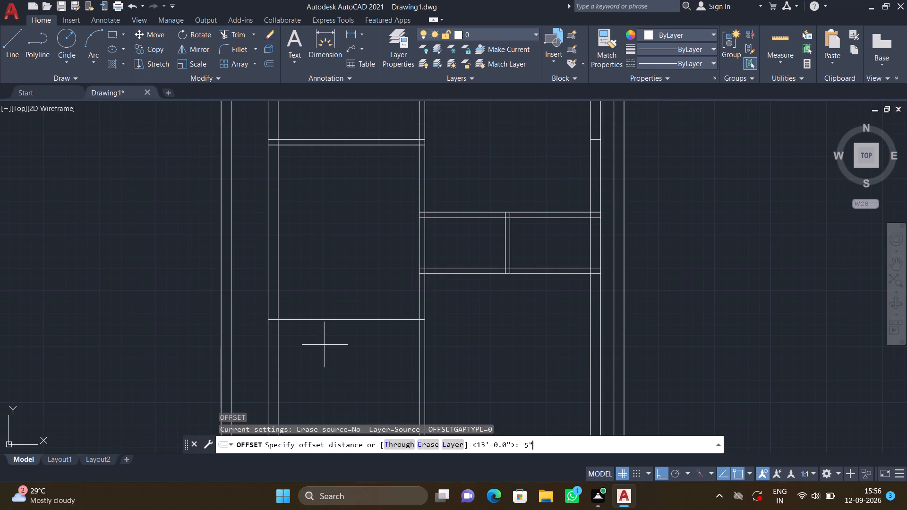
pyautogui.press('Return')
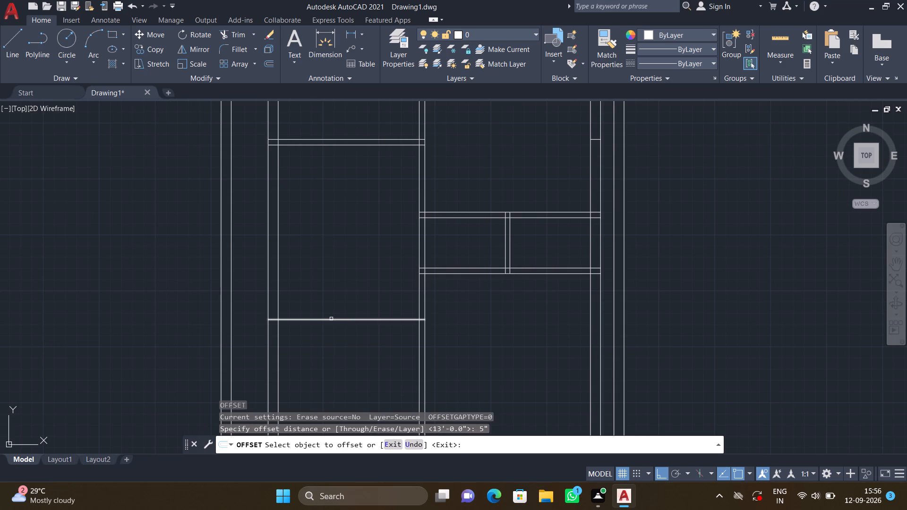
pyautogui.click(332, 318)
pyautogui.click(332, 344)
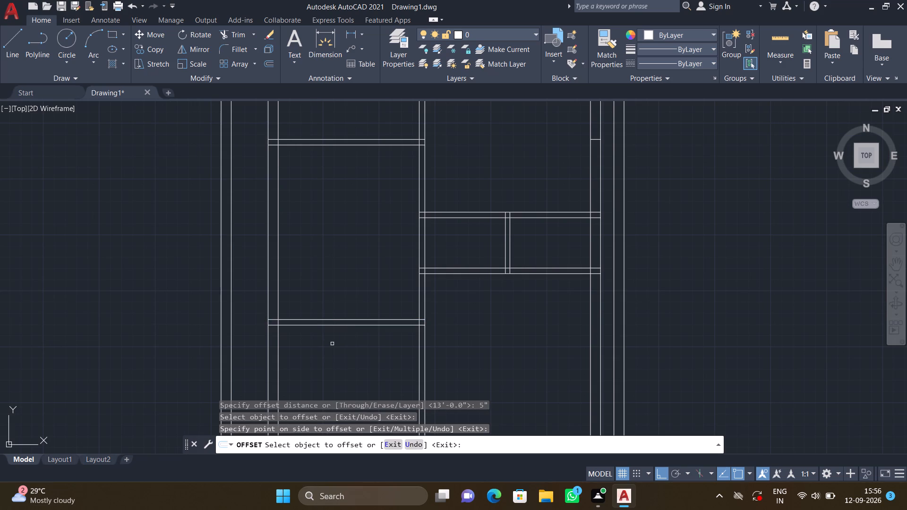
pyautogui.press('Return')
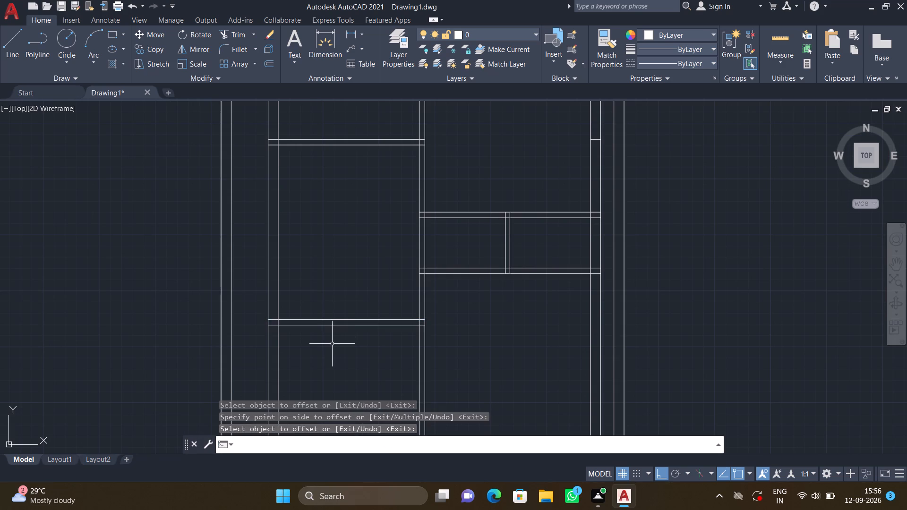
# Quick-measure the clear width and height of the room below the new left-side partition.
pyautogui.scroll(-1, 329, 351)
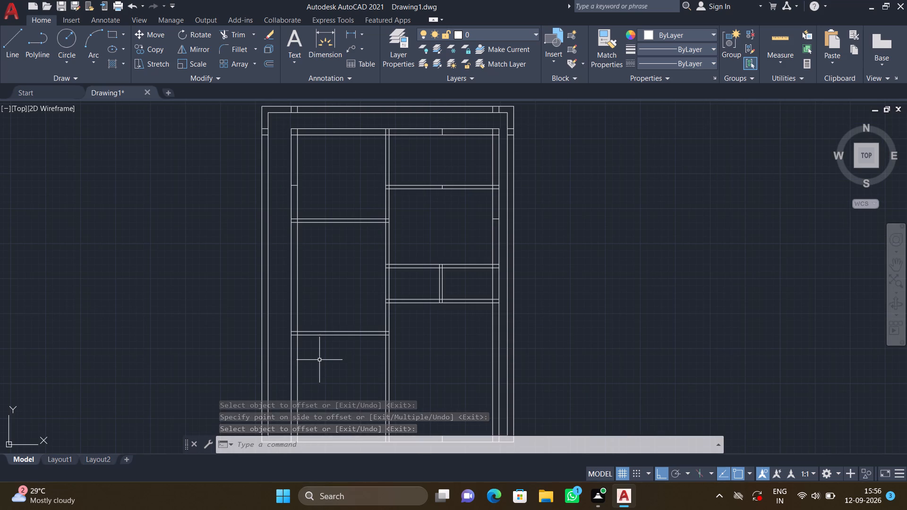
pyautogui.moveTo(319, 360); pyautogui.dragTo(331, 260, button='middle')
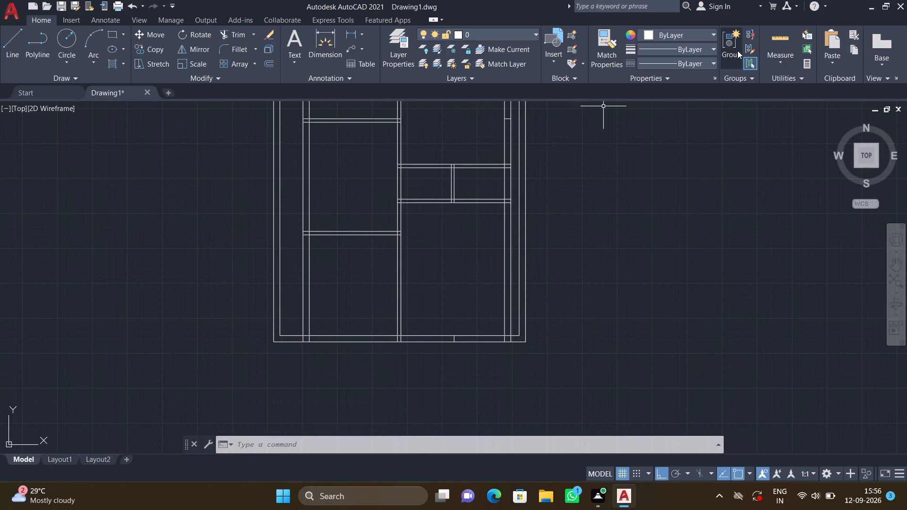
pyautogui.click(778, 60)
pyautogui.click(785, 85)
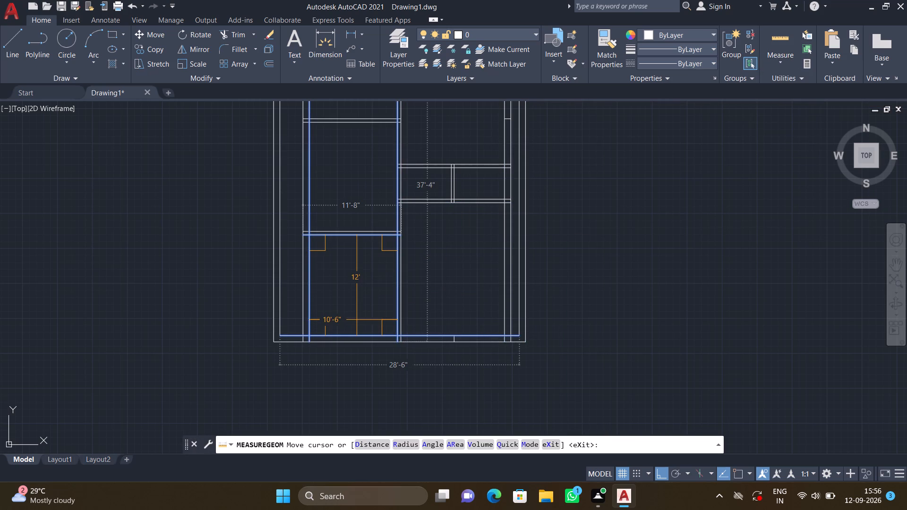
pyautogui.scroll(1, 350, 321)
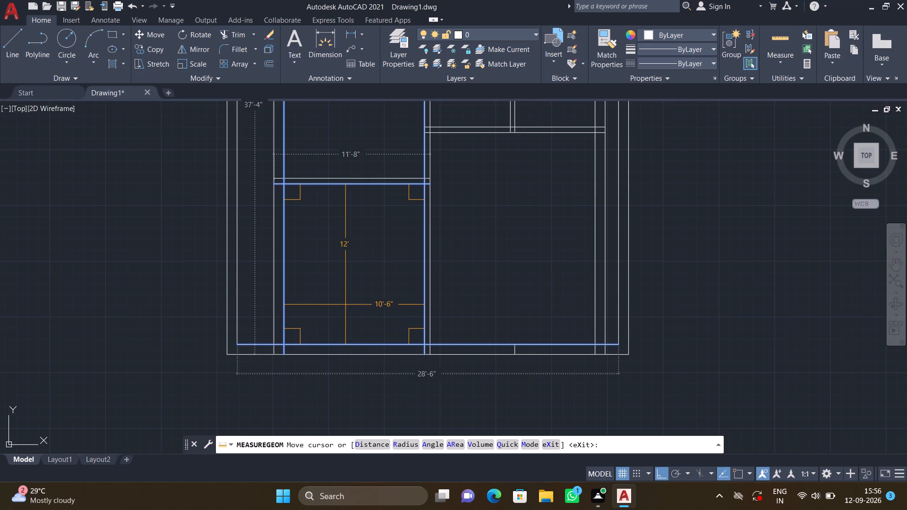
pyautogui.scroll(-1, 345, 305)
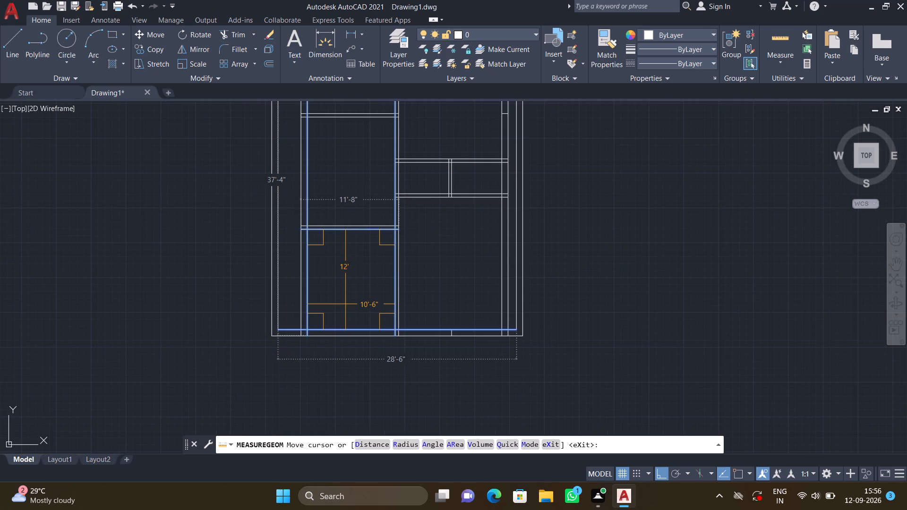
pyautogui.press('Escape')
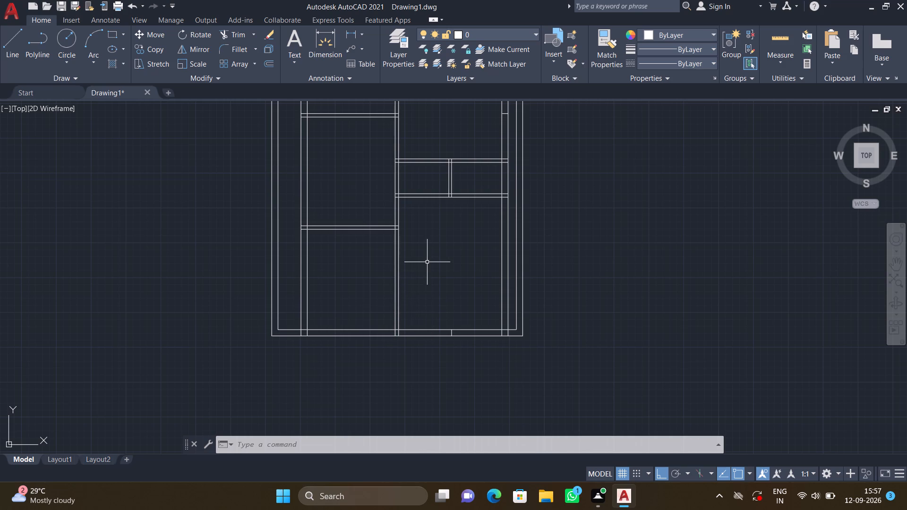
# Offset the bottom line of the partition below the two small right-side rooms 10'0" downward.
pyautogui.scroll(1, 426, 253)
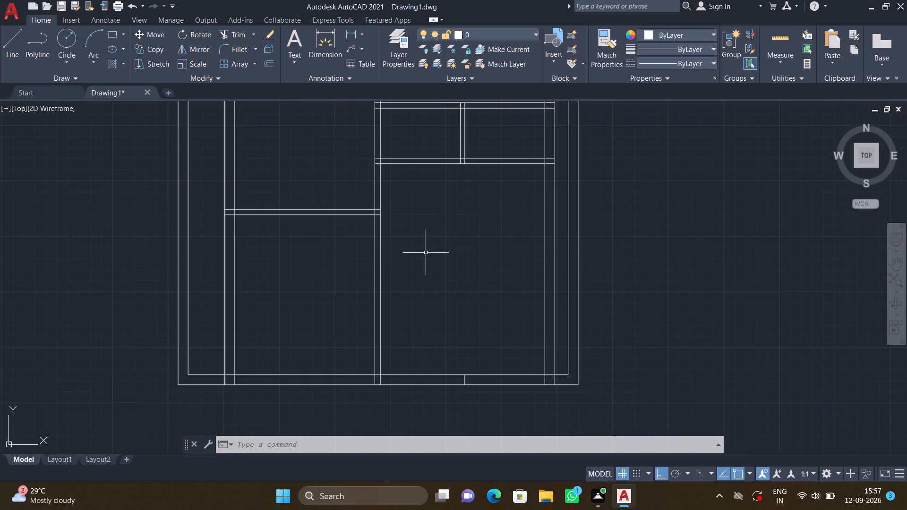
pyautogui.press('o')
pyautogui.press('Return')
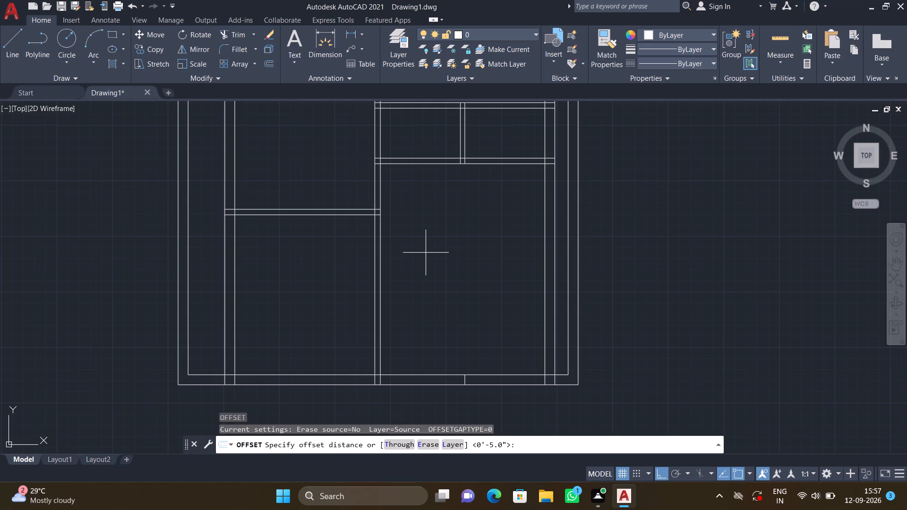
pyautogui.write('10\'0"')
pyautogui.press('Return')
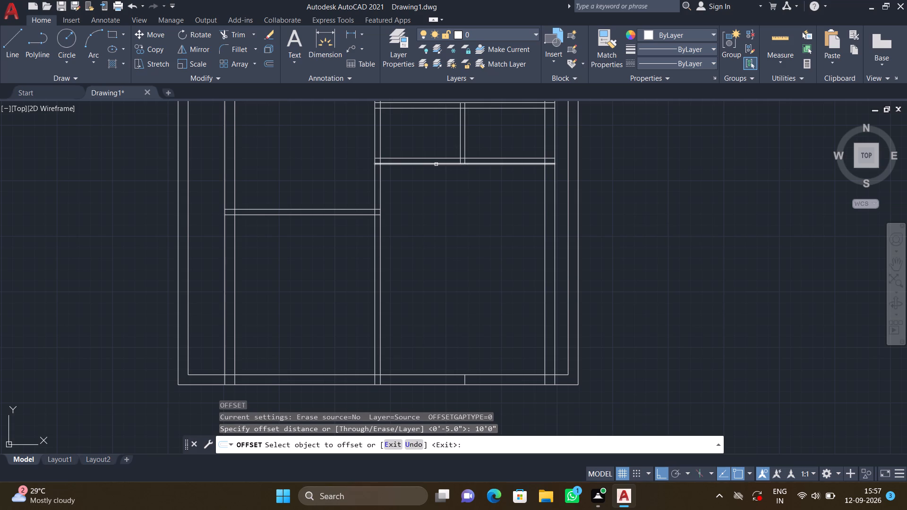
pyautogui.click(436, 164)
pyautogui.click(439, 237)
pyautogui.press('Return')
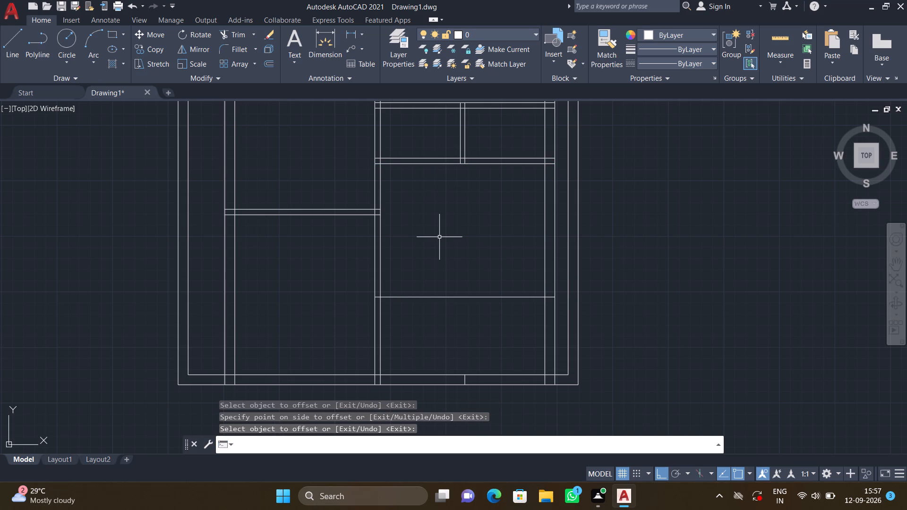
# Offset the new horizontal line in the right column 5" downward to form a partition.
pyautogui.press('o')
pyautogui.press('Return')
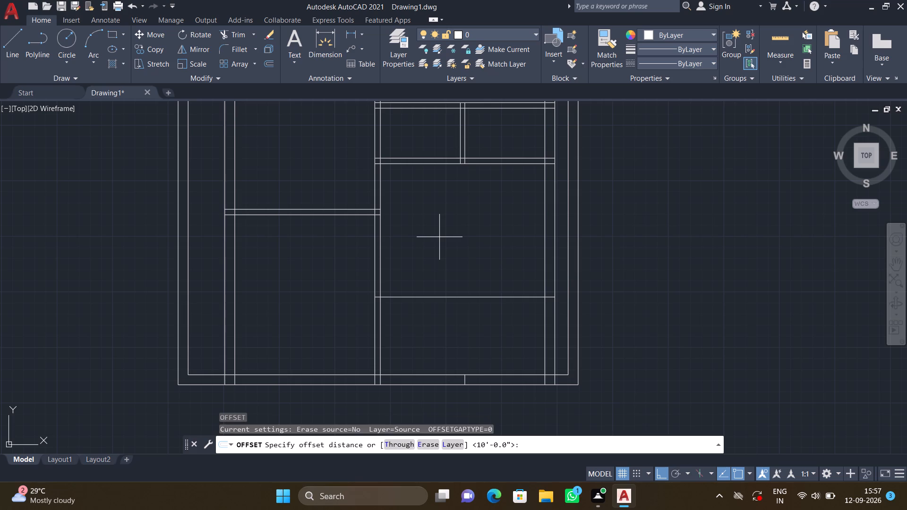
pyautogui.write('5"')
pyautogui.press('Return')
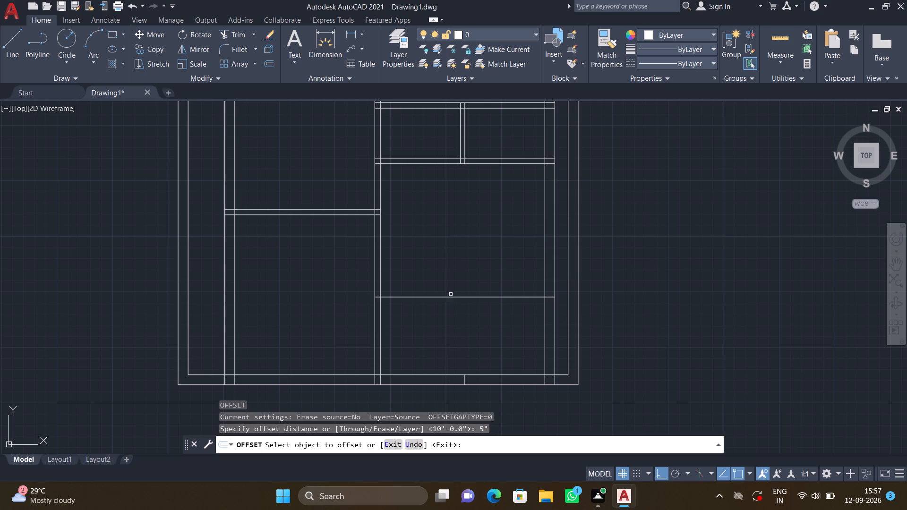
pyautogui.click(451, 297)
pyautogui.click(453, 315)
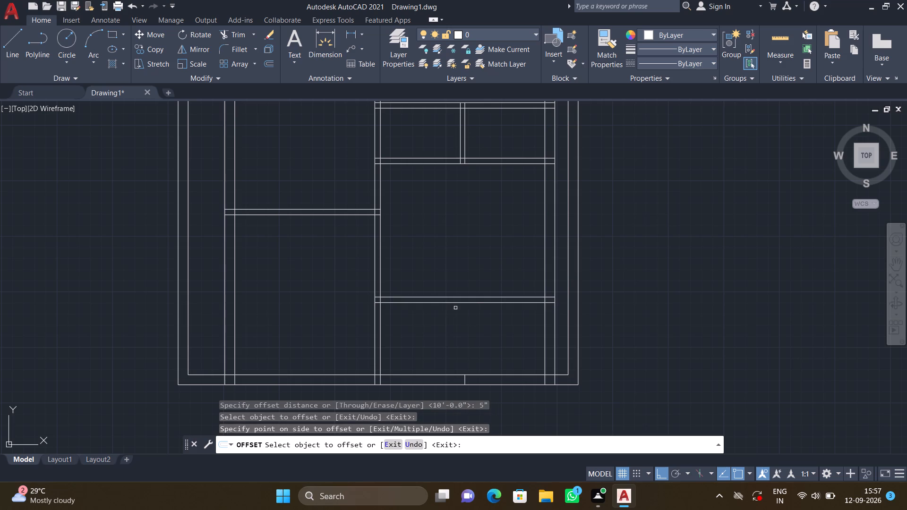
pyautogui.press('Return')
# Trim the central partition lines below the lower-right partition and the left inner wall lines below the lower-left partition, up to the bottom wall.
pyautogui.scroll(-1, 436, 282)
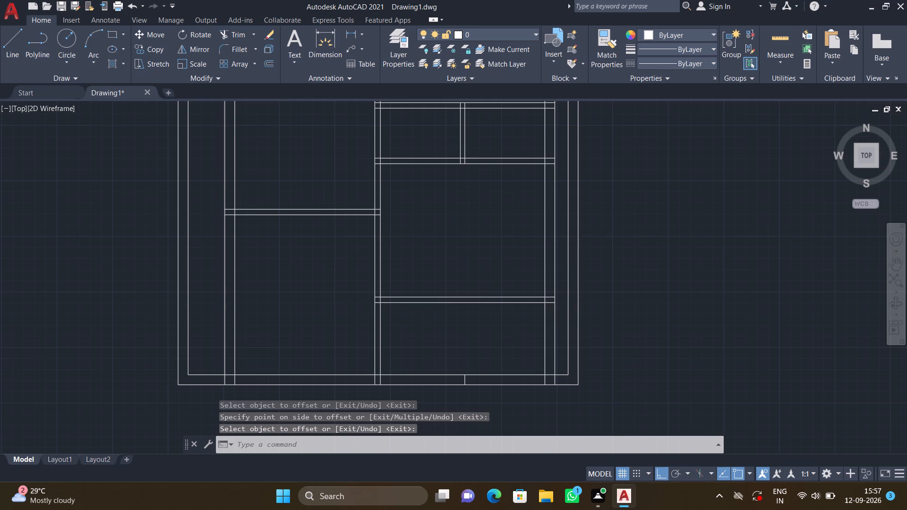
pyautogui.scroll(-1, 420, 282)
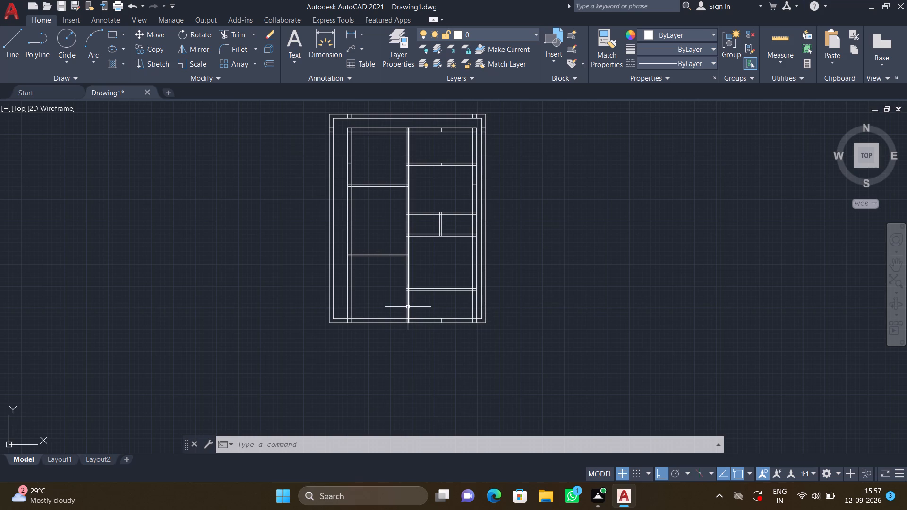
pyautogui.scroll(2, 408, 307)
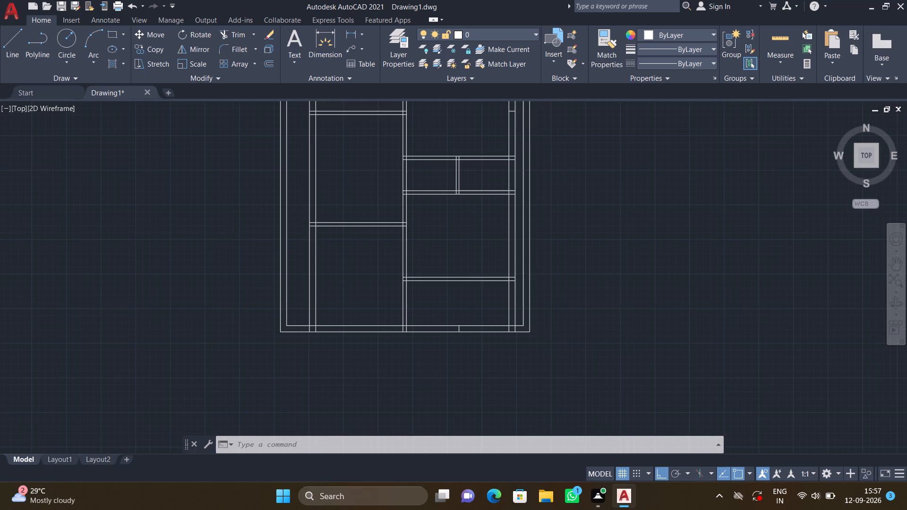
pyautogui.write('TR')
pyautogui.press('Return')
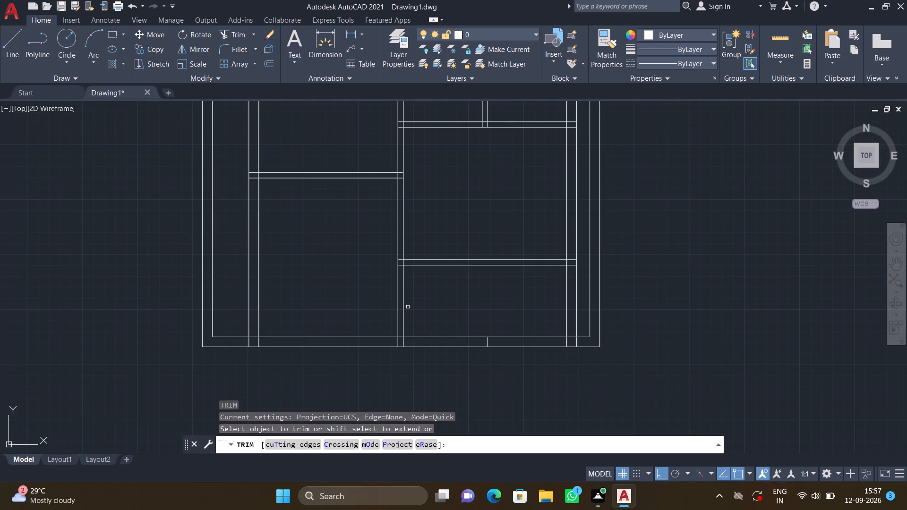
pyautogui.click(412, 306)
pyautogui.click(362, 308)
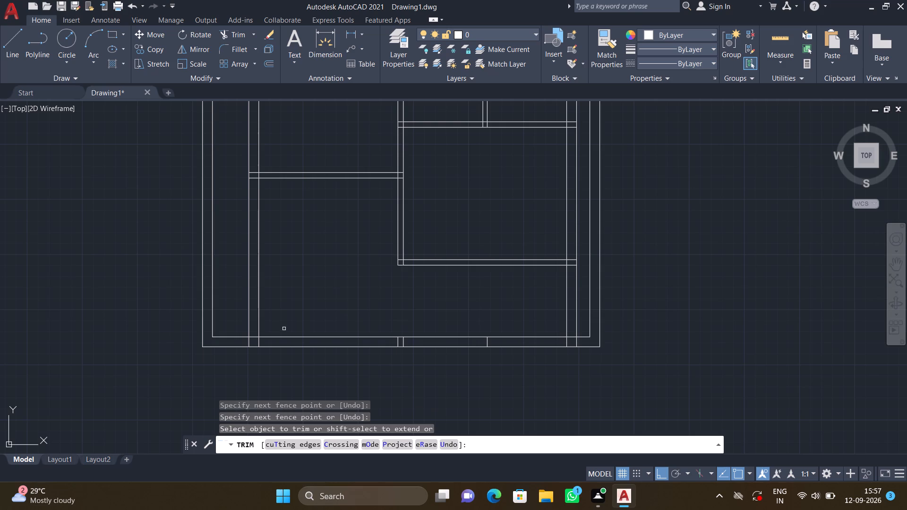
pyautogui.click(234, 294)
pyautogui.click(288, 290)
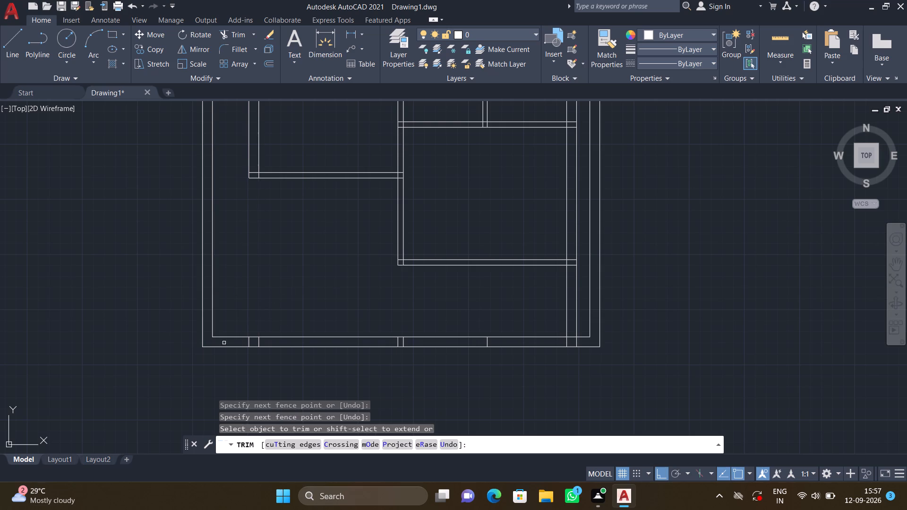
# Trim the leftover left, central and right-of-centre partition line stubs between the two lines of the bottom outer wall.
pyautogui.scroll(2, 276, 343)
pyautogui.click(184, 344)
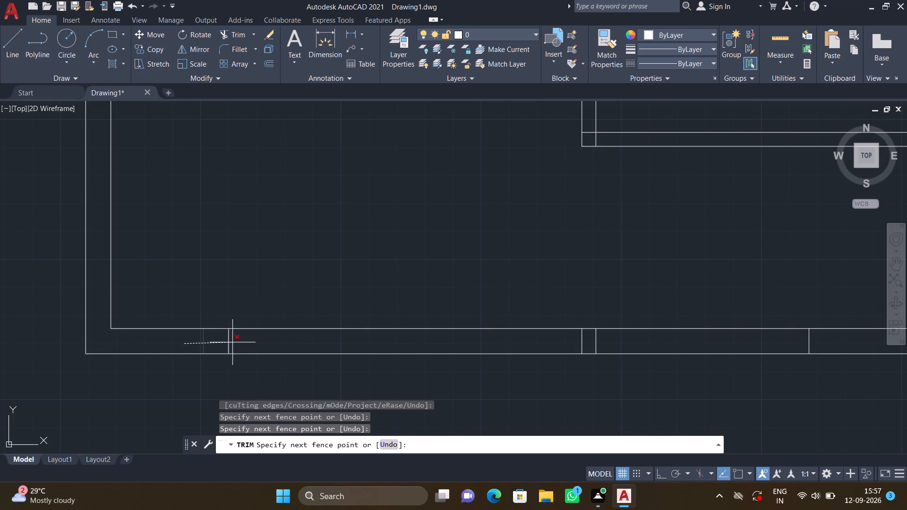
pyautogui.click(241, 341)
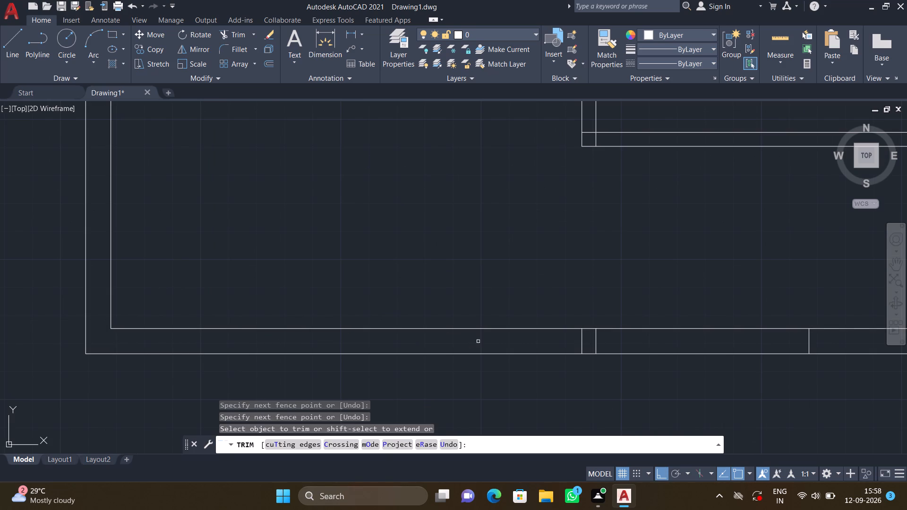
pyautogui.click(576, 344)
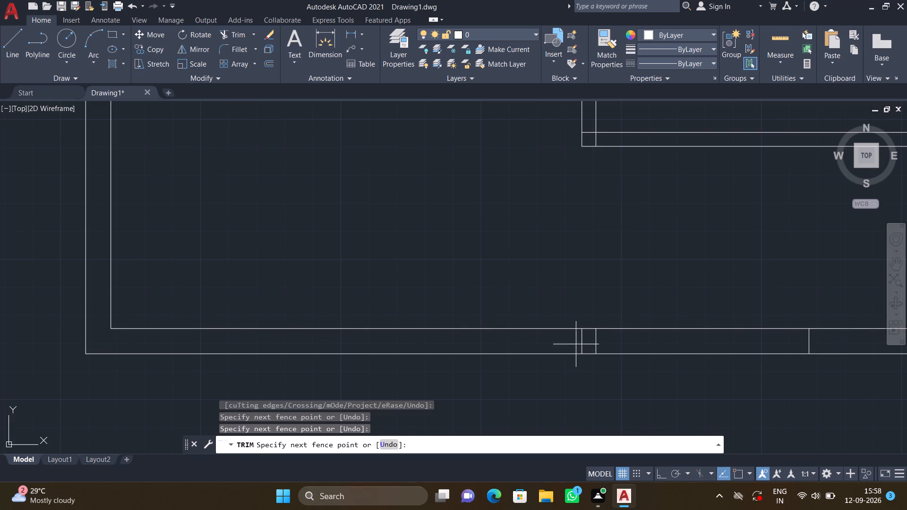
pyautogui.click(615, 342)
pyautogui.scroll(-2, 589, 287)
pyautogui.moveTo(581, 268); pyautogui.dragTo(330, 272, button='middle')
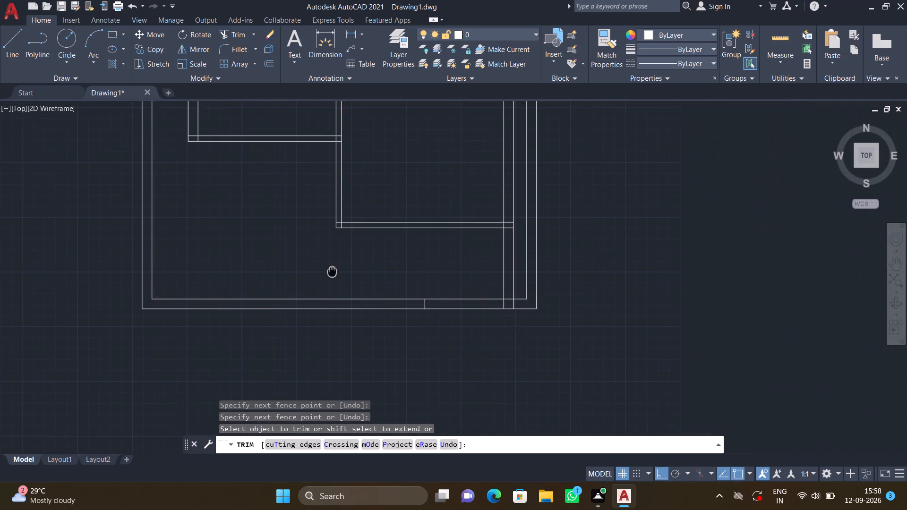
pyautogui.moveTo(330, 272); pyautogui.dragTo(330, 273, button='middle')
pyautogui.scroll(-1, 385, 296)
pyautogui.scroll(2, 388, 296)
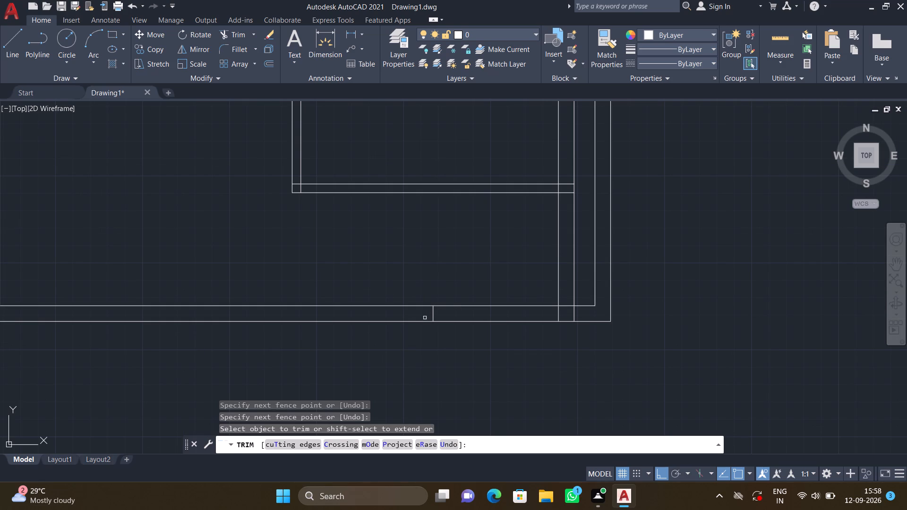
pyautogui.click(425, 317)
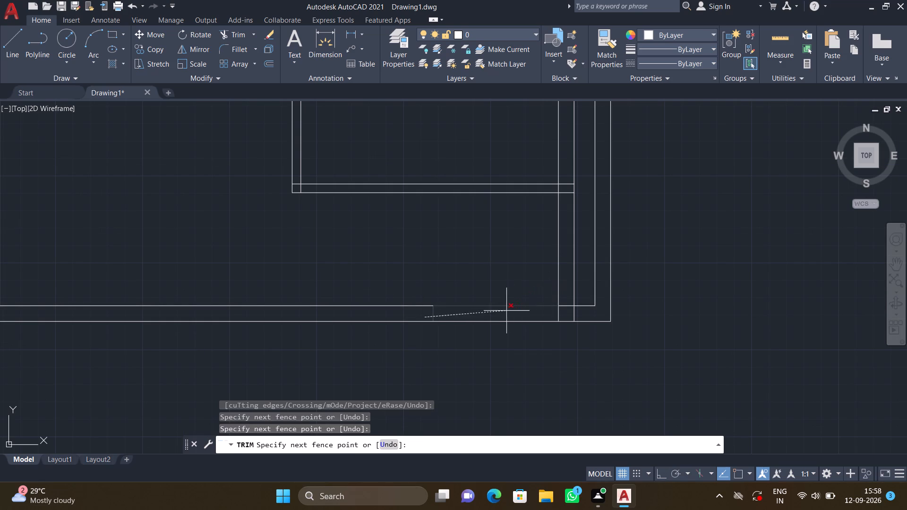
pyautogui.click(498, 316)
pyautogui.press('Escape')
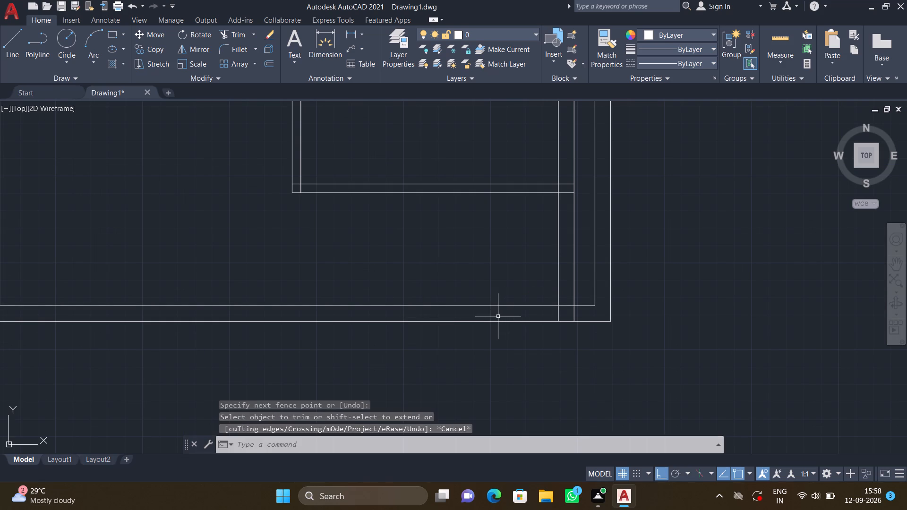
# Measure the clear vertical gap between the lower-right partition's bottom line and the bottom wall's inner line with a linear dimension.
pyautogui.scroll(-2, 455, 256)
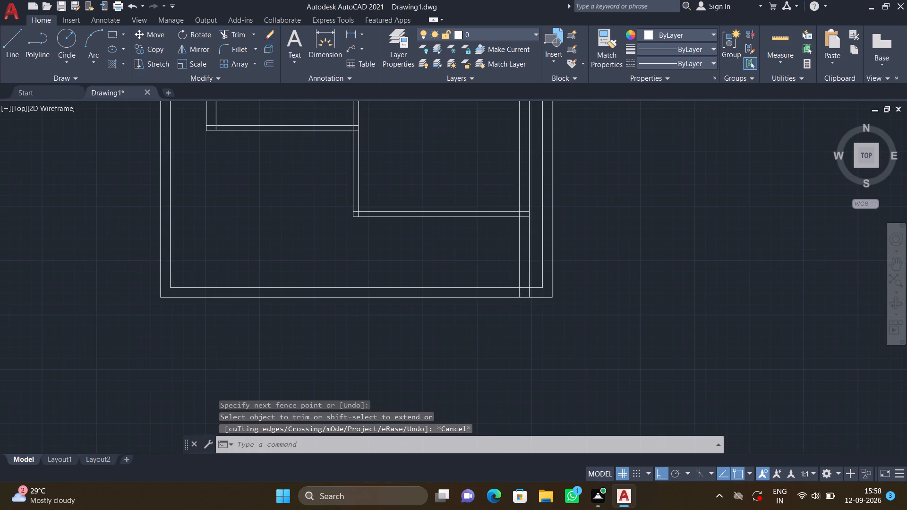
pyautogui.scroll(2, 498, 275)
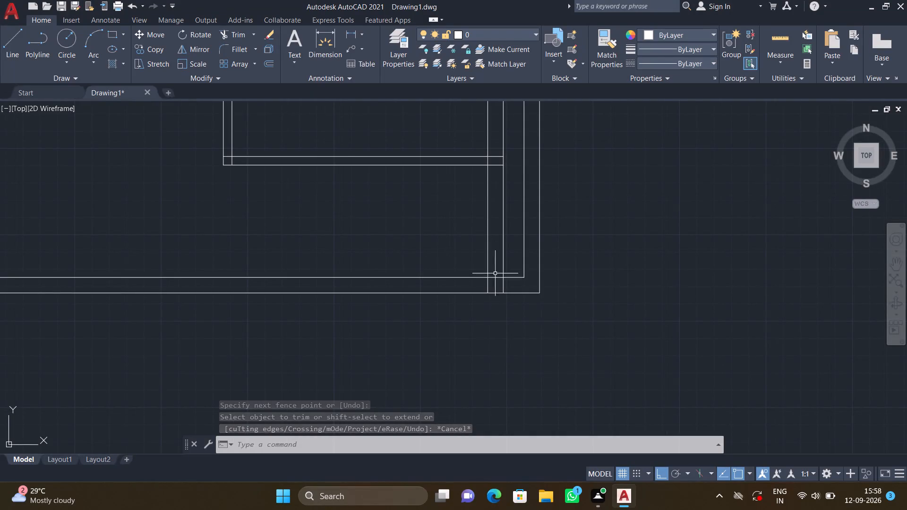
pyautogui.scroll(-2, 461, 264)
pyautogui.moveTo(398, 256); pyautogui.dragTo(411, 307, button='middle')
pyautogui.scroll(-1, 412, 303)
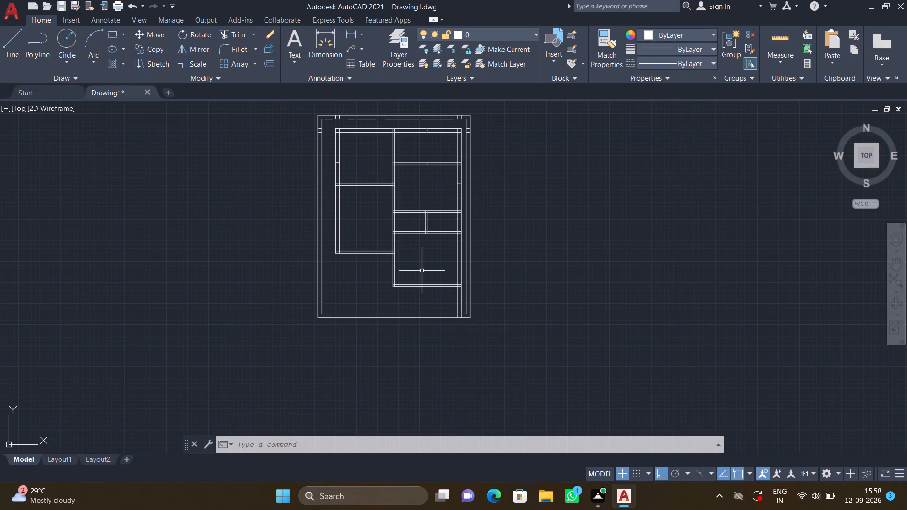
pyautogui.scroll(-1, 395, 279)
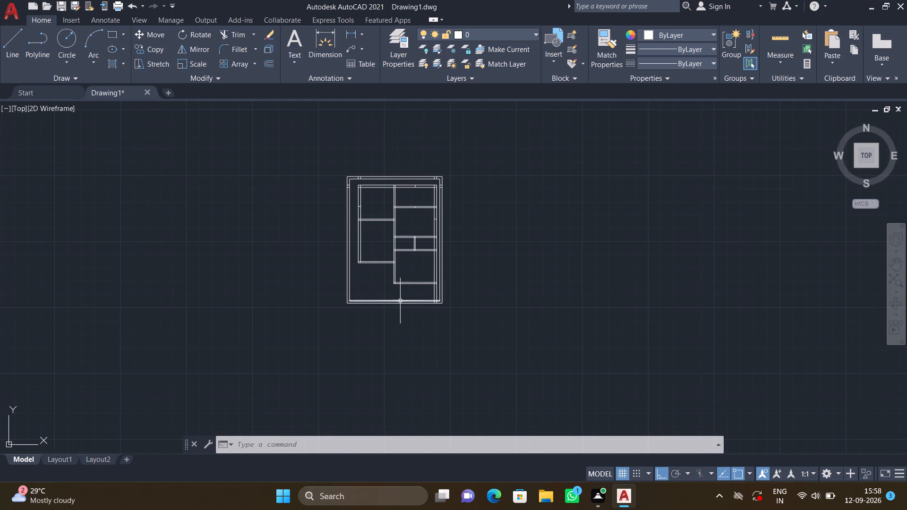
pyautogui.scroll(4, 400, 301)
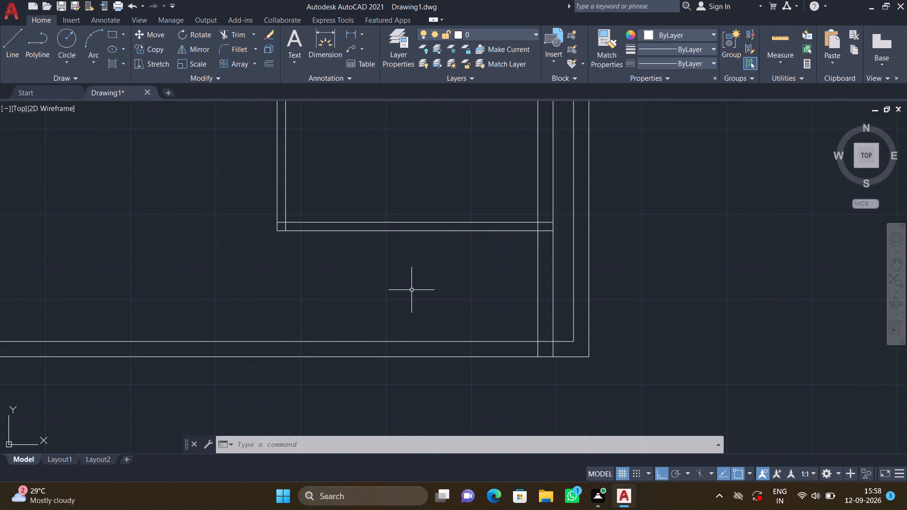
pyautogui.click(361, 35)
pyautogui.click(368, 55)
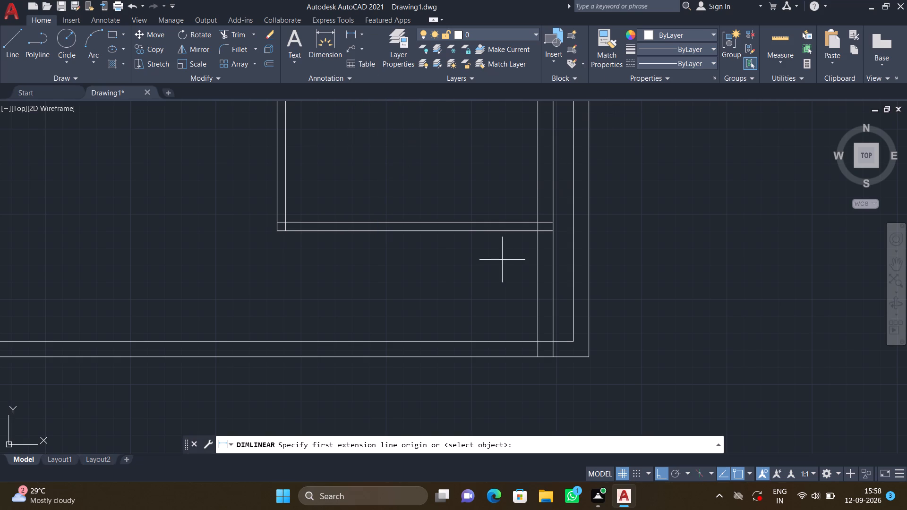
pyautogui.click(454, 232)
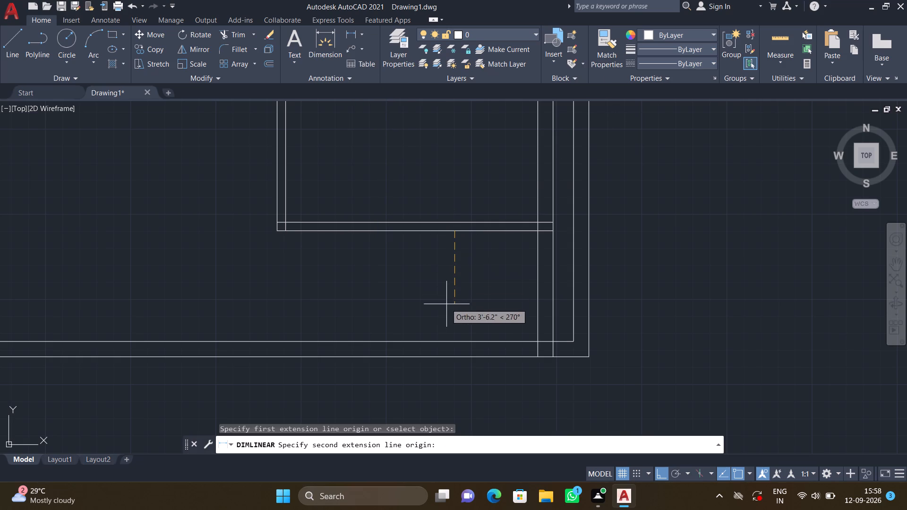
pyautogui.click(454, 343)
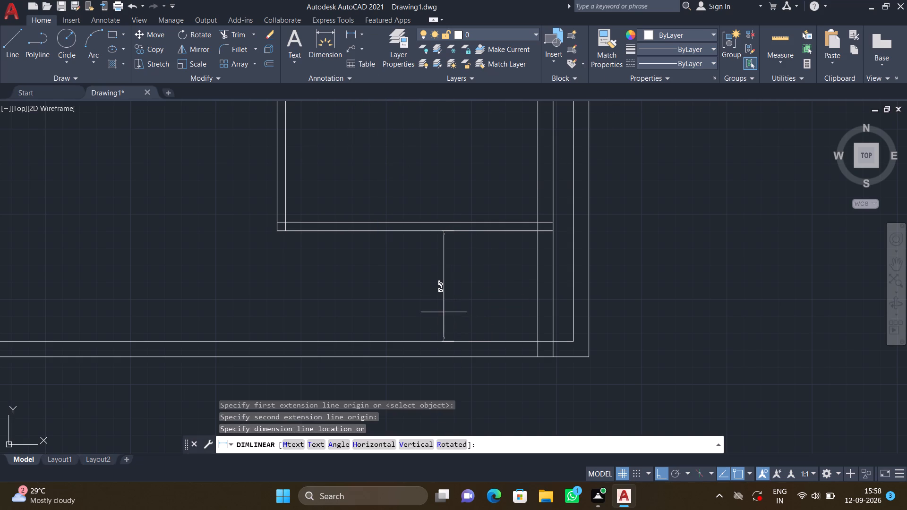
pyautogui.scroll(3, 443, 287)
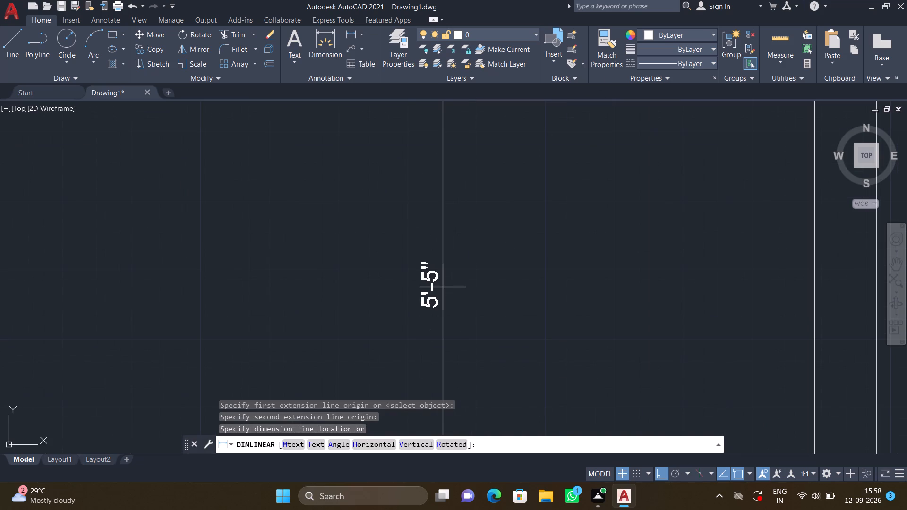
pyautogui.scroll(-1, 443, 287)
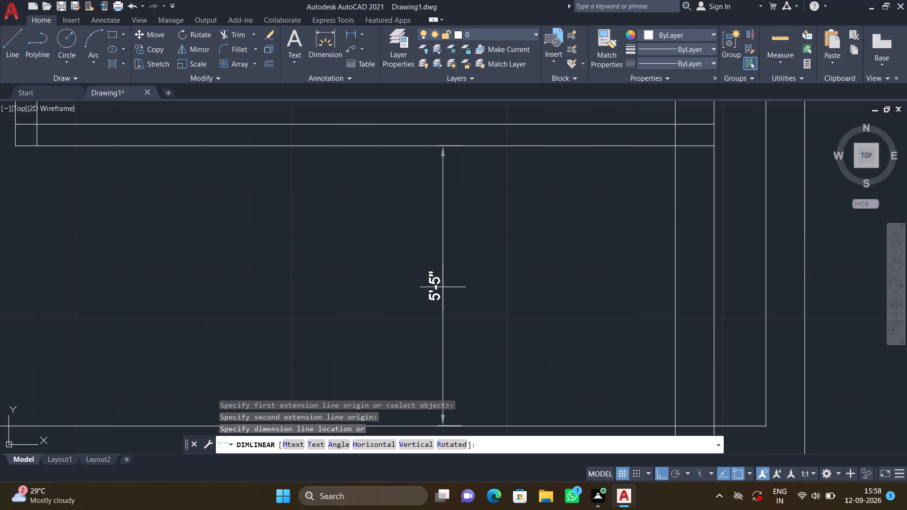
pyautogui.press('Escape')
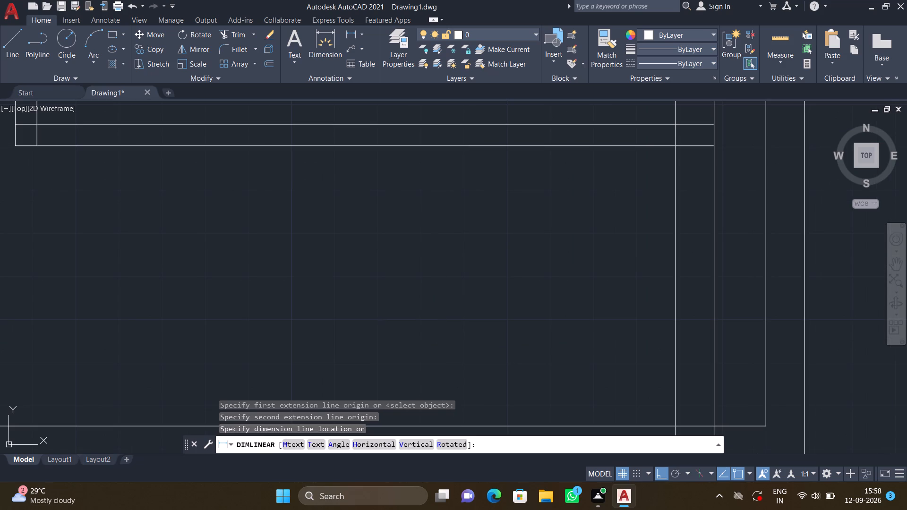
# Measure the vertical distance from the lower-right partition's top line to the bottom wall's inner line with a linear dimension.
pyautogui.scroll(-2, 308, 178)
pyautogui.scroll(-1, 232, 191)
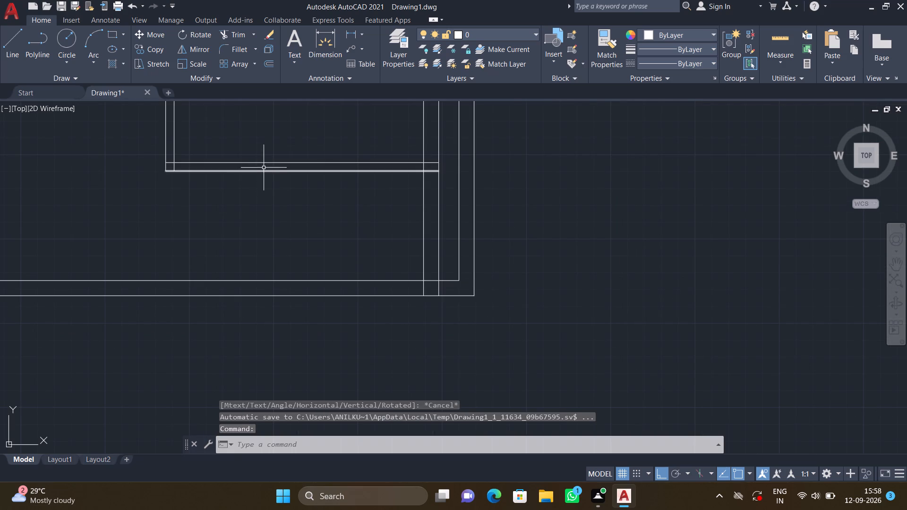
pyautogui.scroll(2, 270, 165)
pyautogui.press('space')
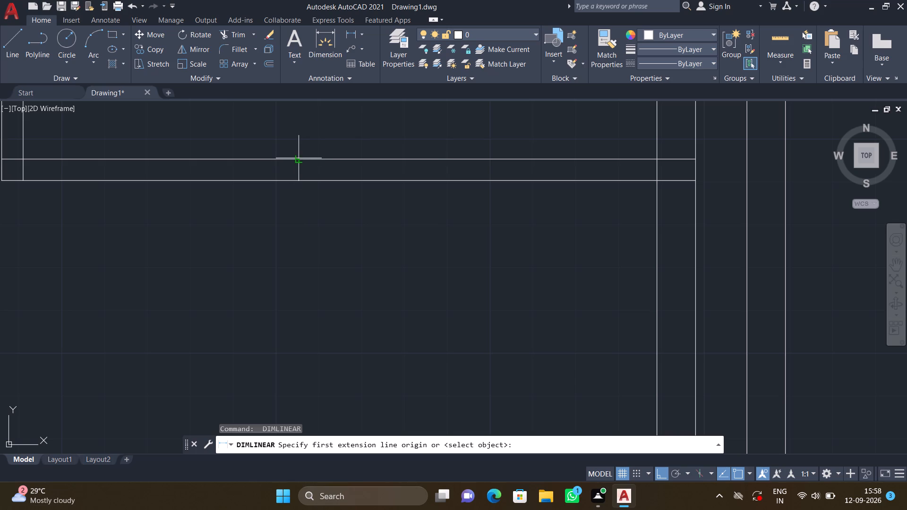
pyautogui.click(299, 158)
pyautogui.scroll(-3, 299, 212)
pyautogui.scroll(2, 296, 272)
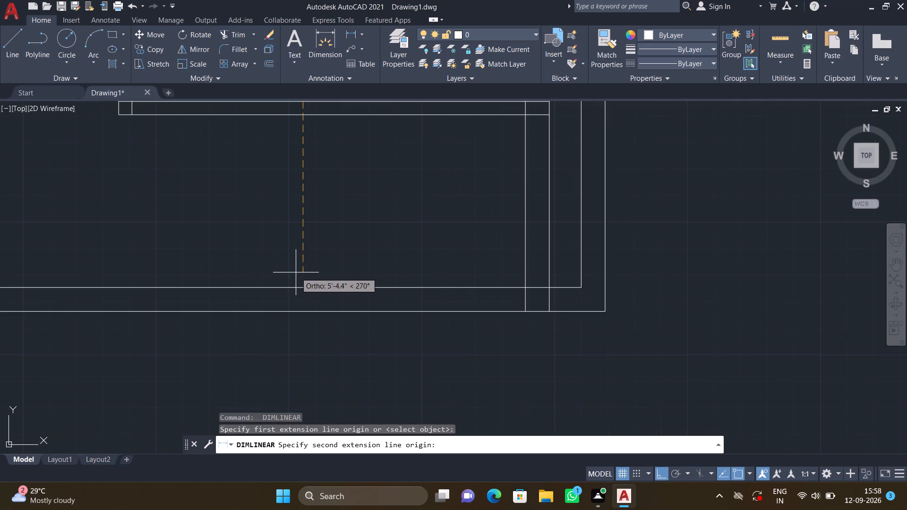
pyautogui.click(304, 285)
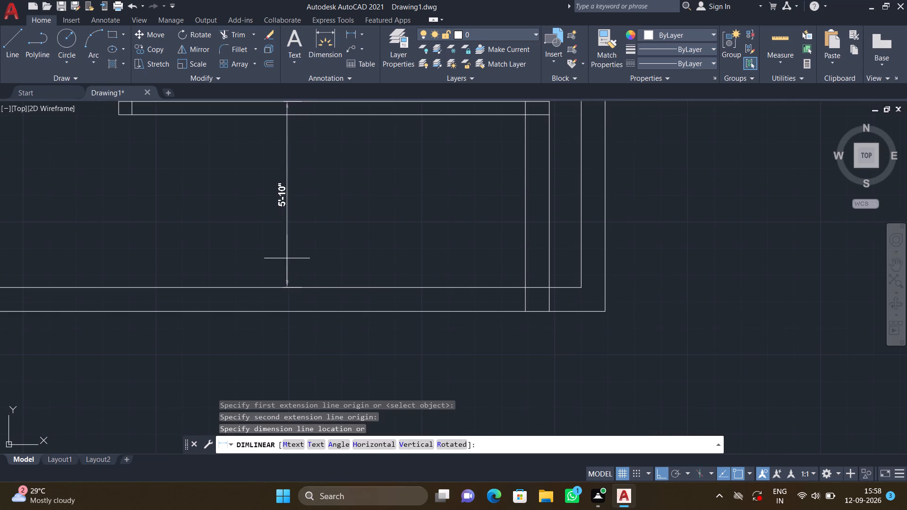
pyautogui.scroll(-1, 283, 249)
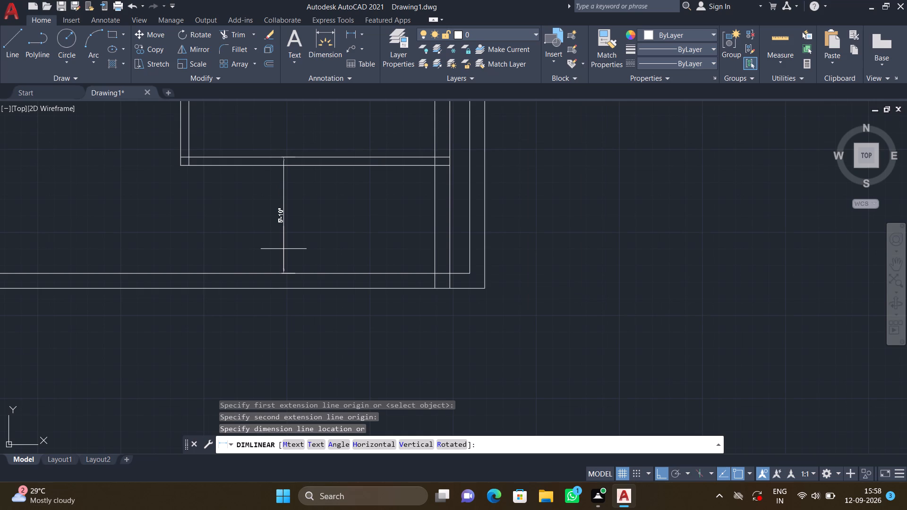
pyautogui.press('Escape')
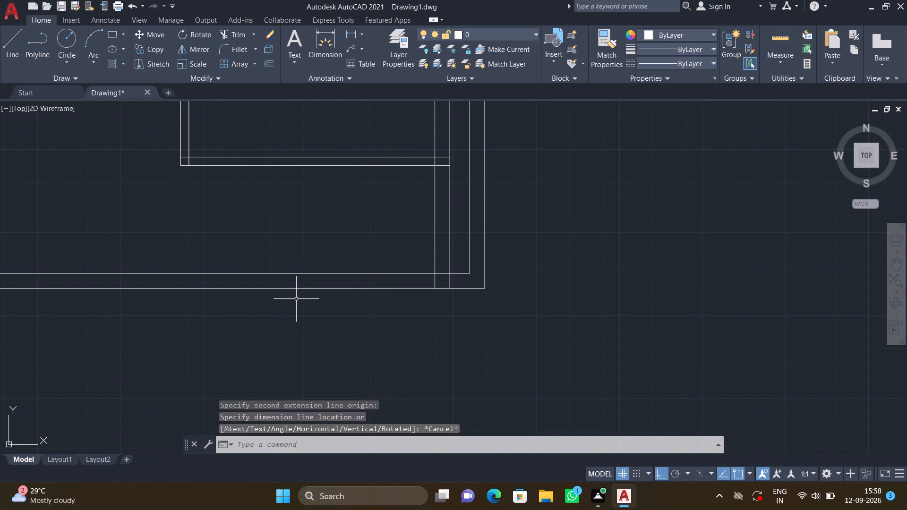
# Measure the vertical distance from the bottom wall's outer line to the lower-right partition's bottom line with a linear dimension.
pyautogui.press('space')
pyautogui.click(298, 289)
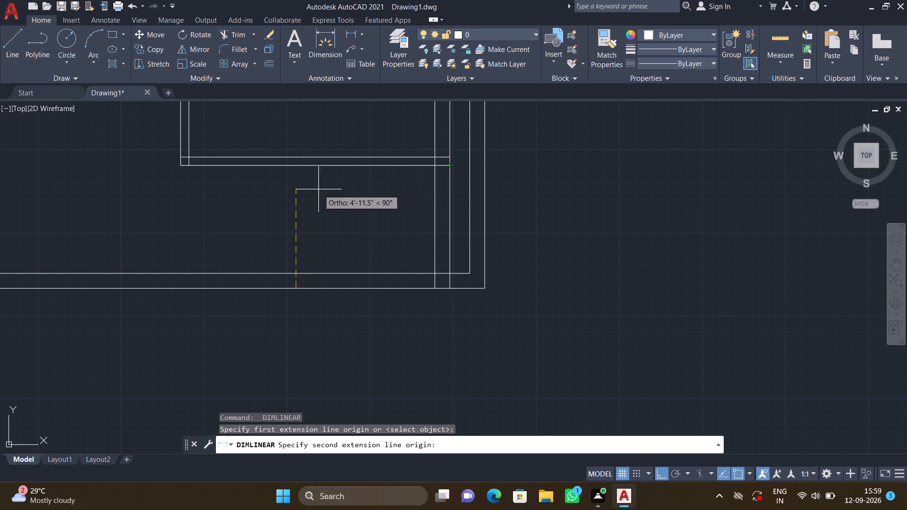
pyautogui.scroll(2, 279, 174)
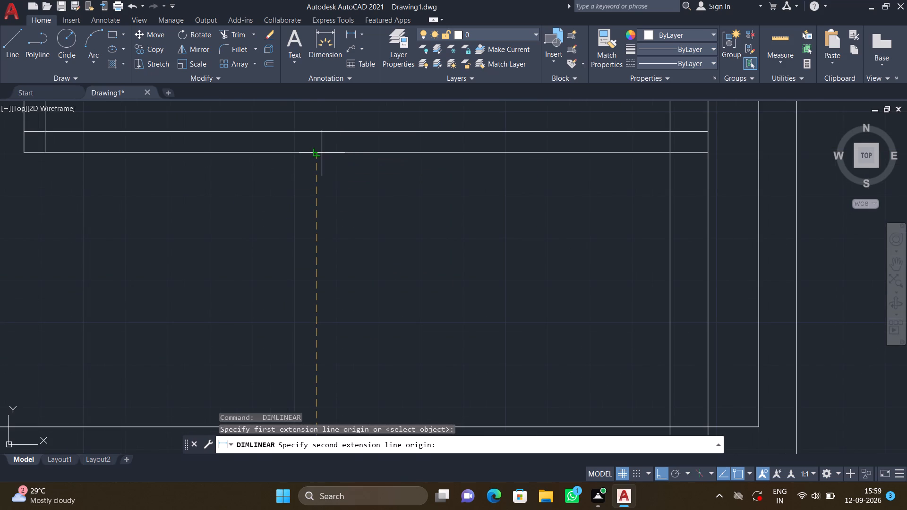
pyautogui.click(318, 153)
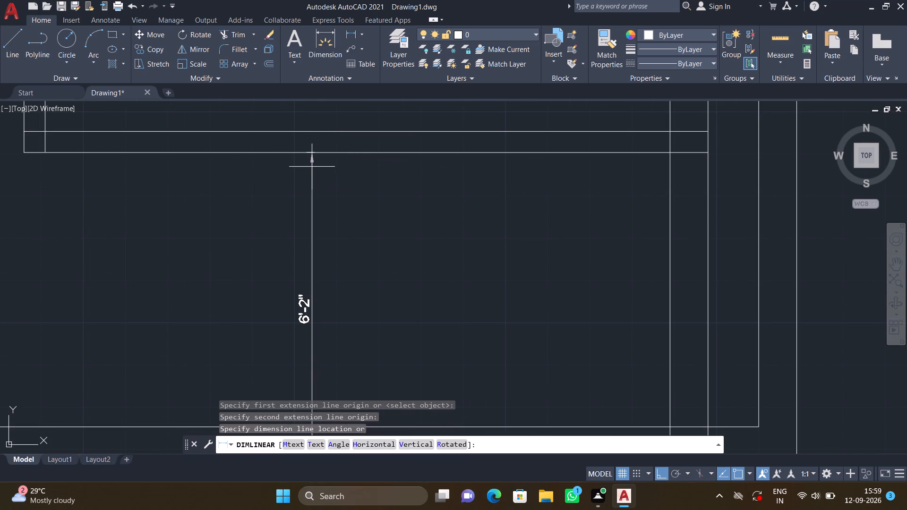
pyautogui.scroll(-2, 311, 171)
pyautogui.scroll(1, 310, 189)
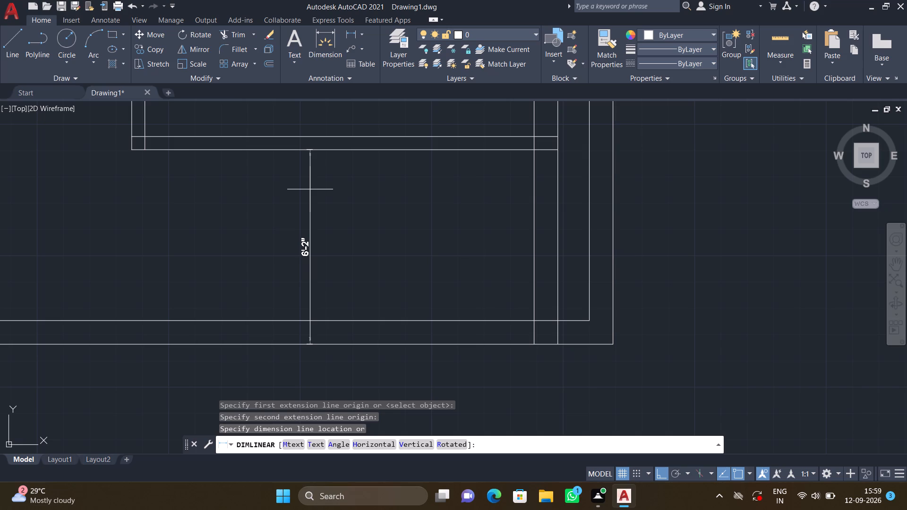
pyautogui.press('Escape')
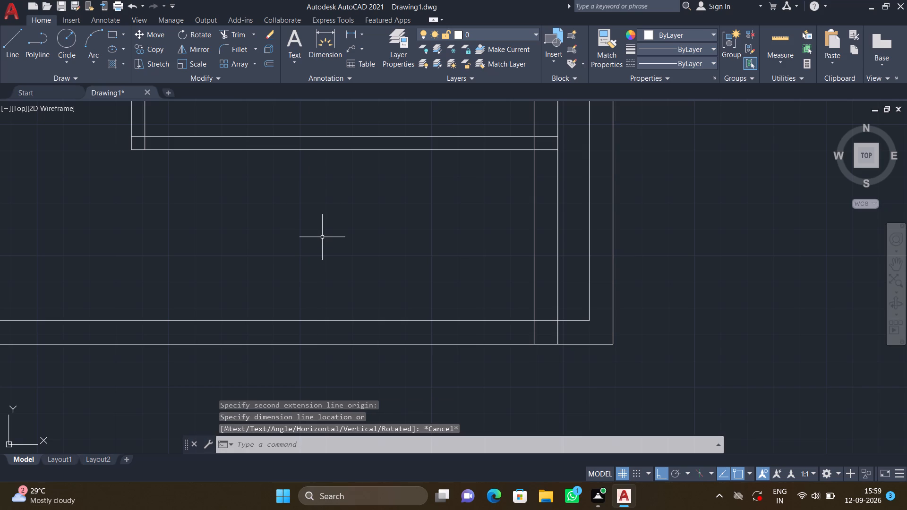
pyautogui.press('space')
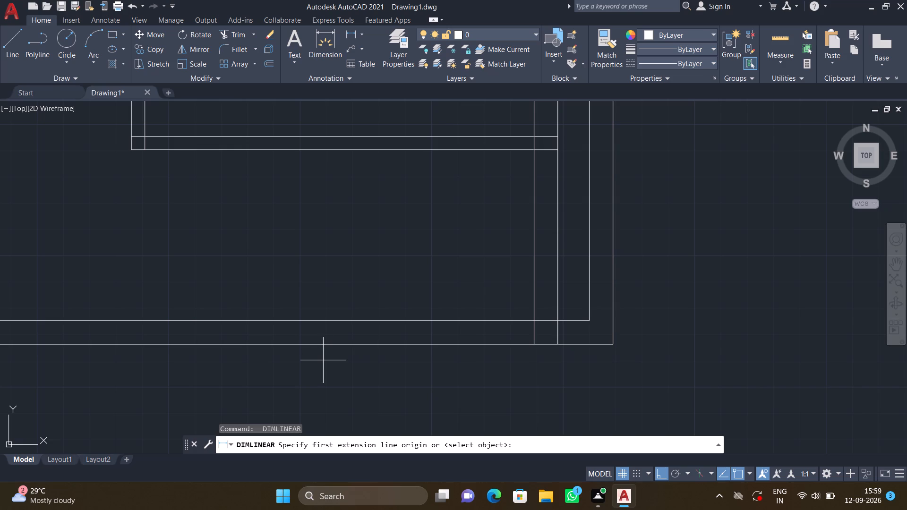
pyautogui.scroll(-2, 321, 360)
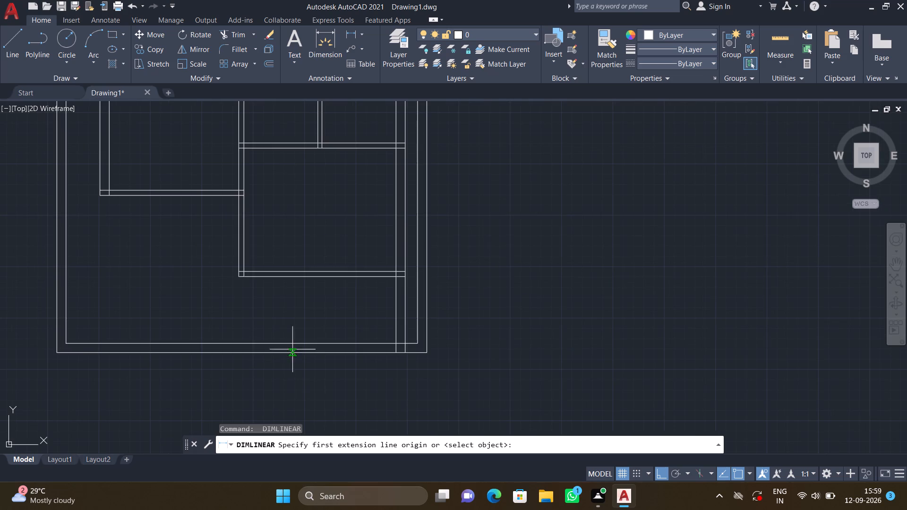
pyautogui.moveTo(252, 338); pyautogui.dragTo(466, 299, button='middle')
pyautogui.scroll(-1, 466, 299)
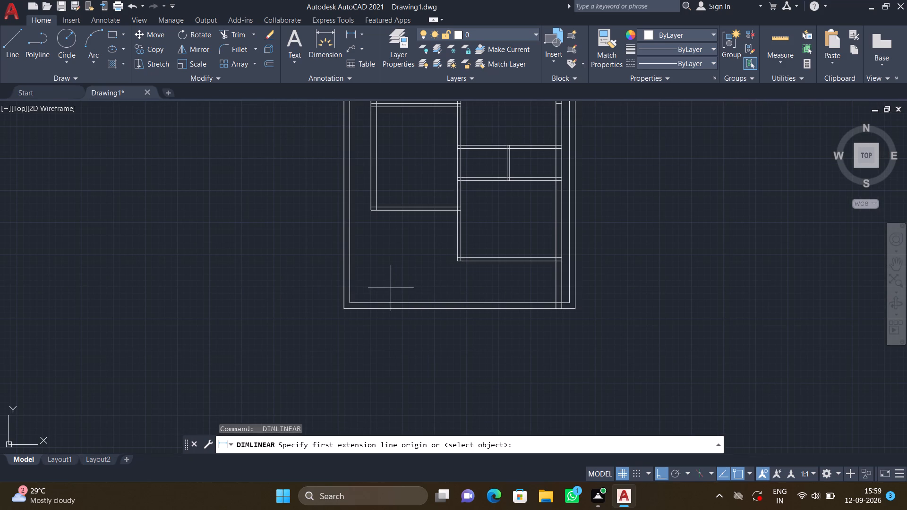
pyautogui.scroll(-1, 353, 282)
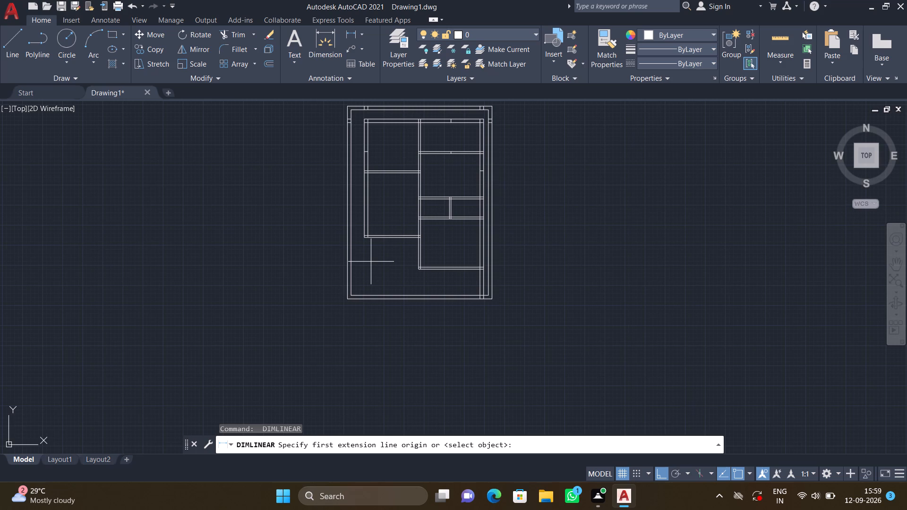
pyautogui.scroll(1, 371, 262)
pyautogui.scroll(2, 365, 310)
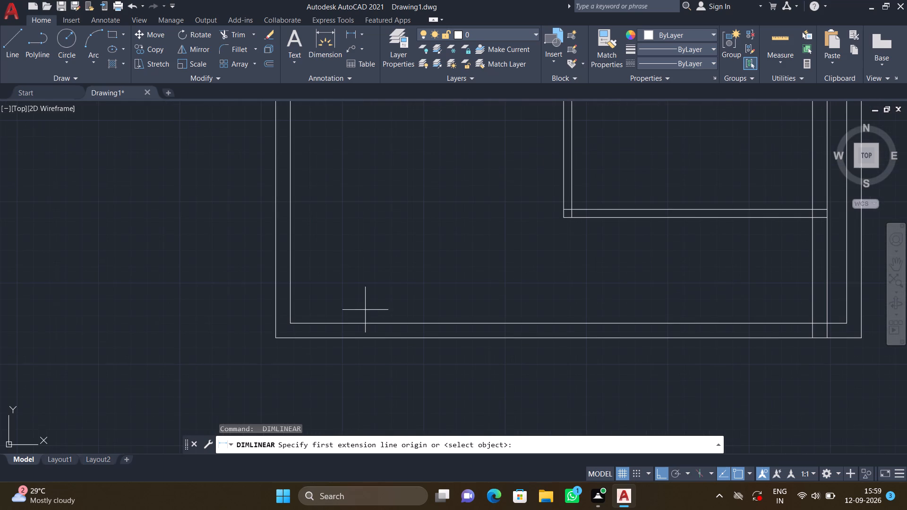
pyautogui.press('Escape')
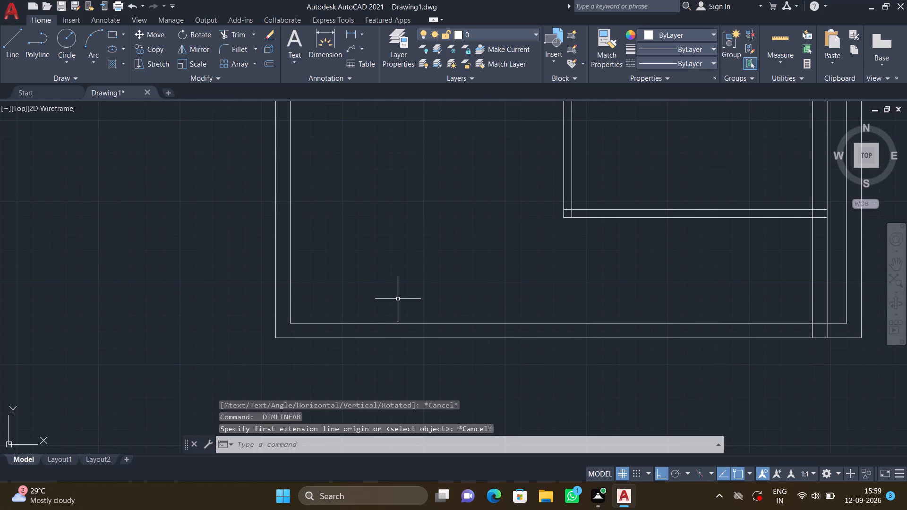
# Trim away the right interior wall's left line below the lower-right partition, including its stub between the bottom outer wall's two lines.
pyautogui.scroll(-1, 548, 270)
pyautogui.moveTo(710, 290); pyautogui.dragTo(621, 299, button='middle')
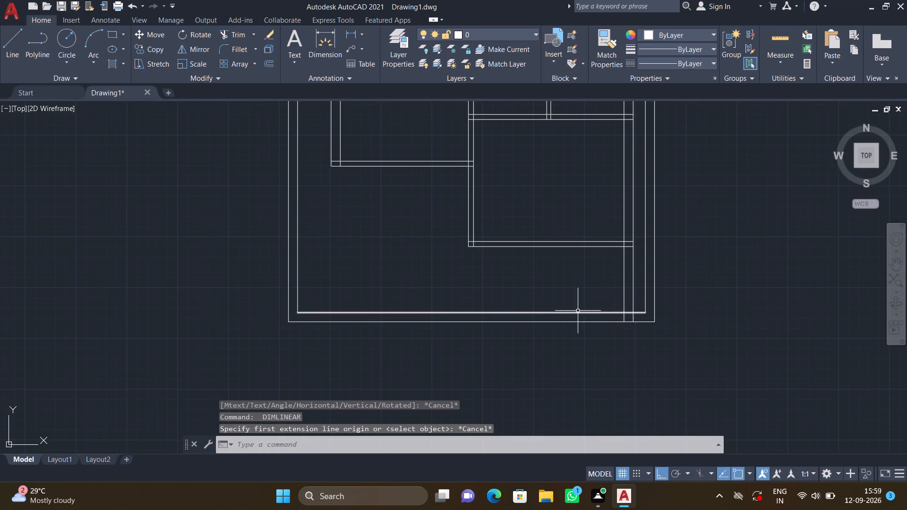
pyautogui.scroll(2, 619, 305)
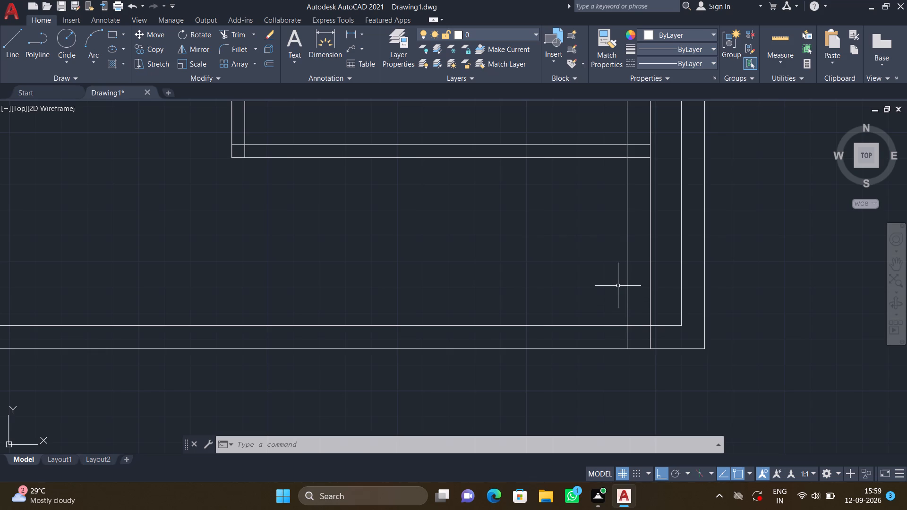
pyautogui.write('TR')
pyautogui.press('Return')
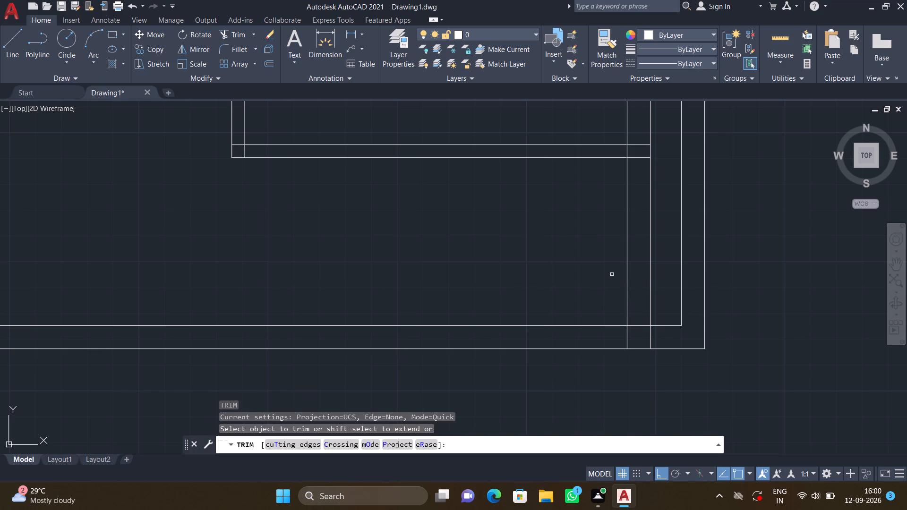
pyautogui.click(611, 267)
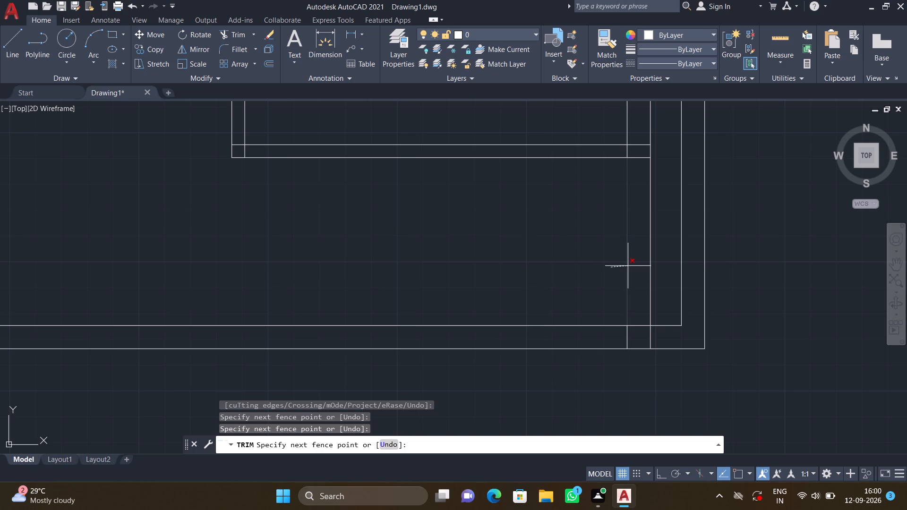
pyautogui.click(632, 265)
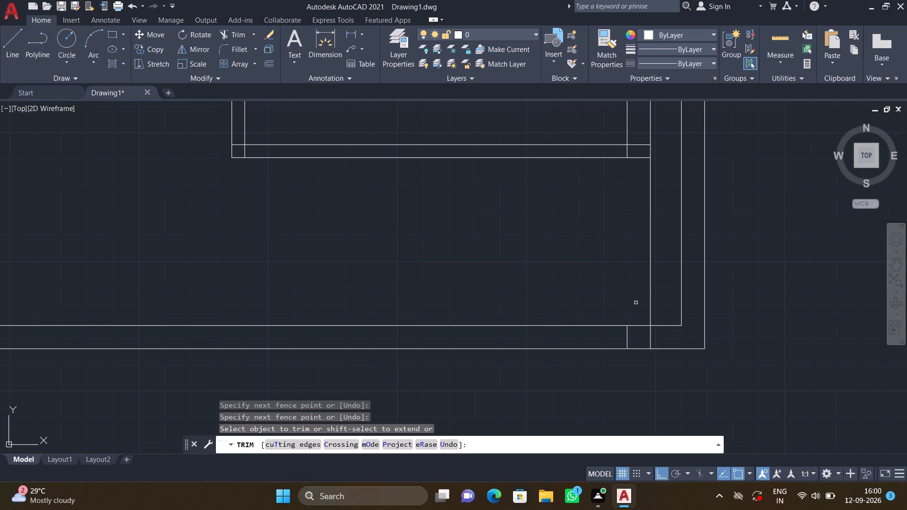
pyautogui.click(630, 340)
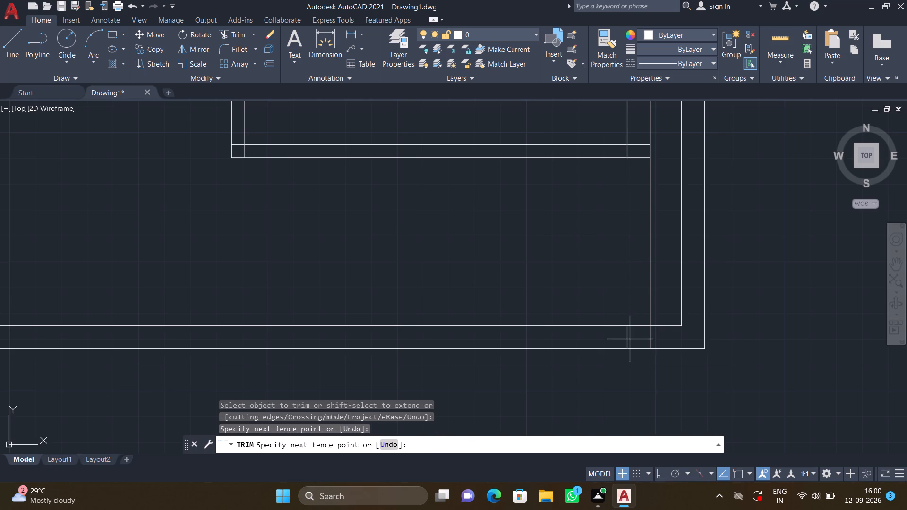
pyautogui.click(620, 338)
pyautogui.press('Return')
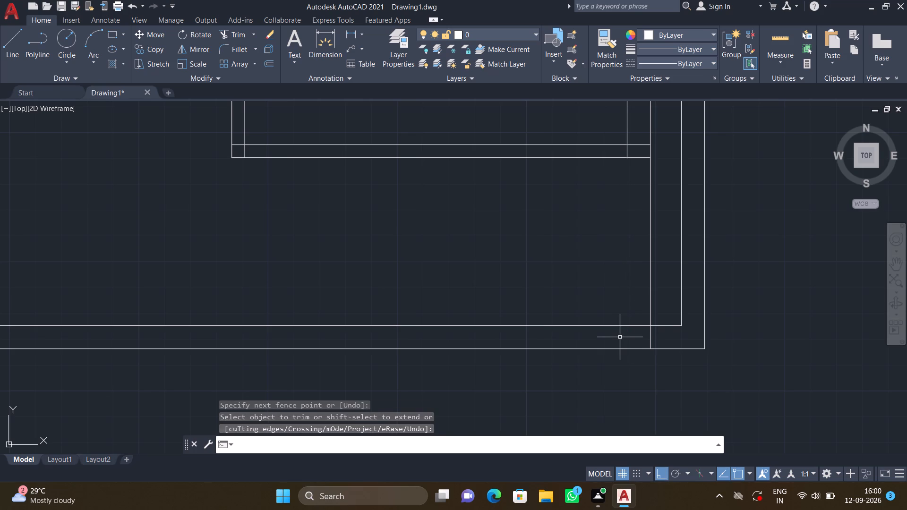
# Draw a vertical line from the lower-right partition's bottom line, near its right end, down to the bottom wall's inner line.
pyautogui.scroll(-2, 620, 337)
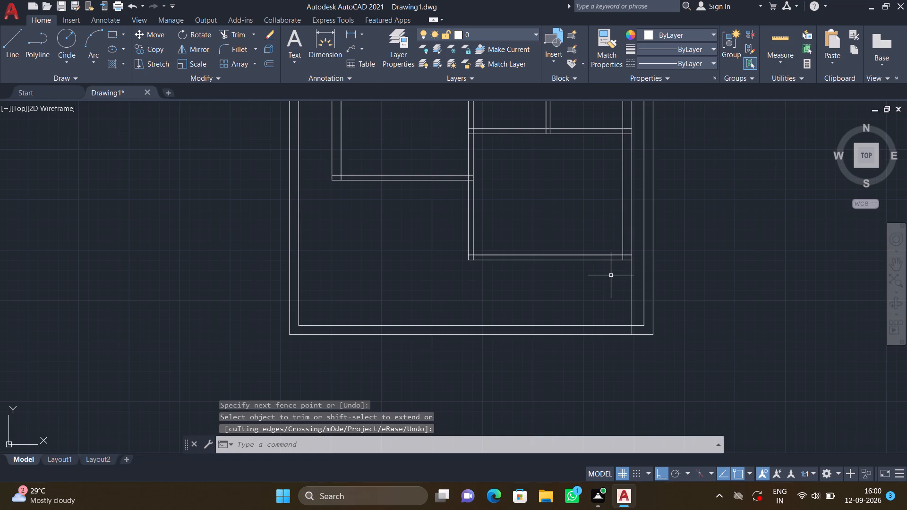
pyautogui.scroll(1, 612, 275)
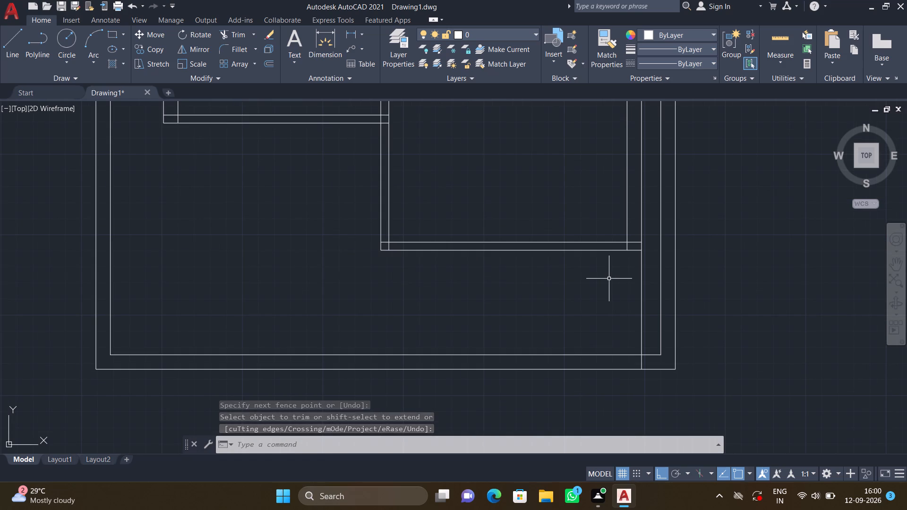
pyautogui.press('l')
pyautogui.press('Return')
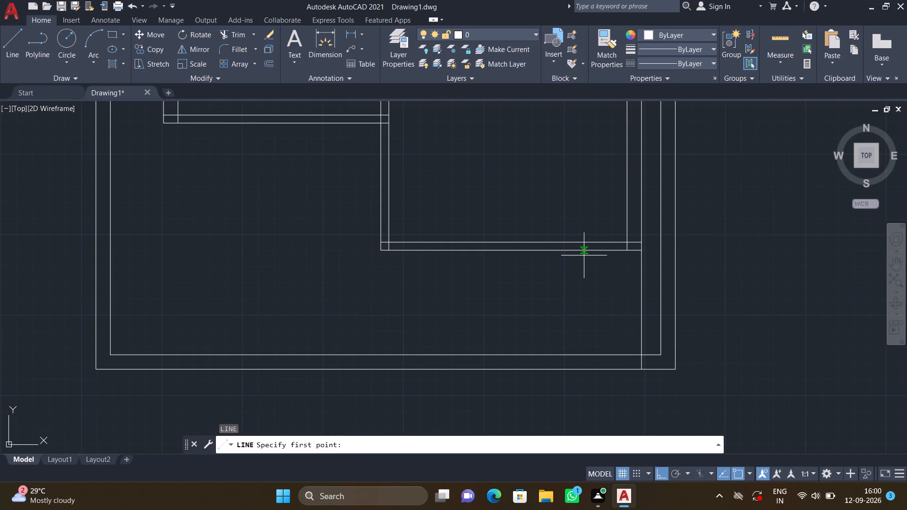
pyautogui.scroll(2, 591, 251)
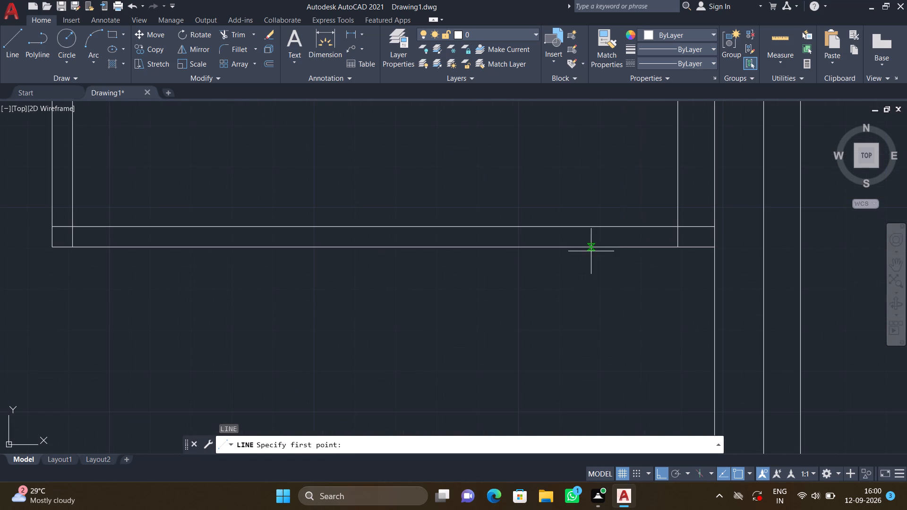
pyautogui.click(597, 247)
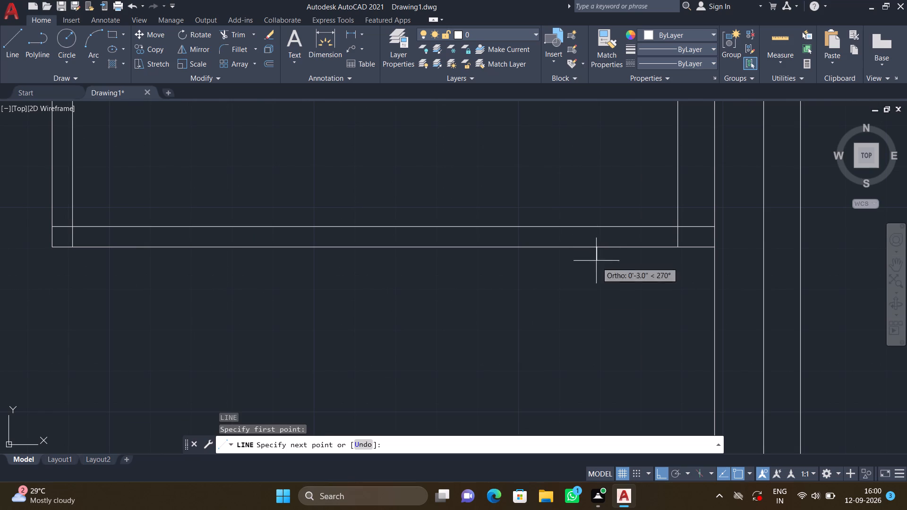
pyautogui.scroll(-1, 598, 326)
pyautogui.moveTo(595, 348); pyautogui.dragTo(561, 264, button='middle')
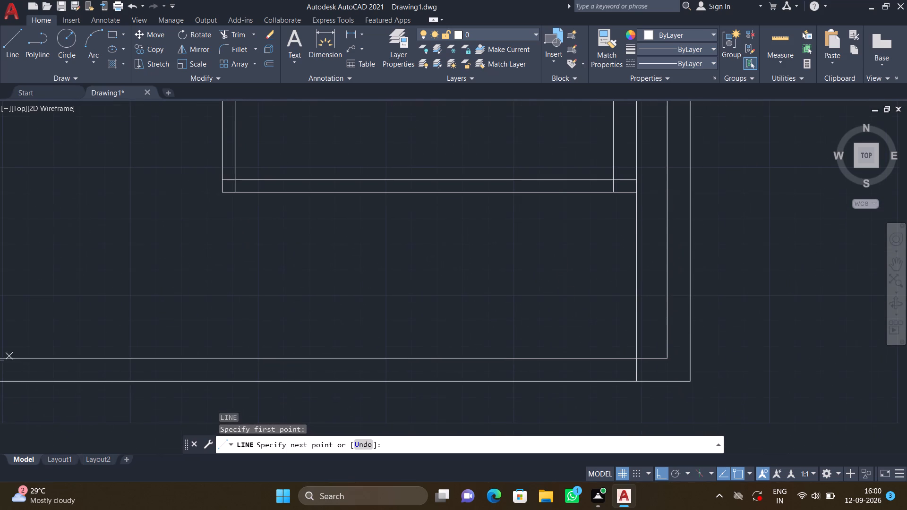
pyautogui.click(564, 359)
pyautogui.press('Return')
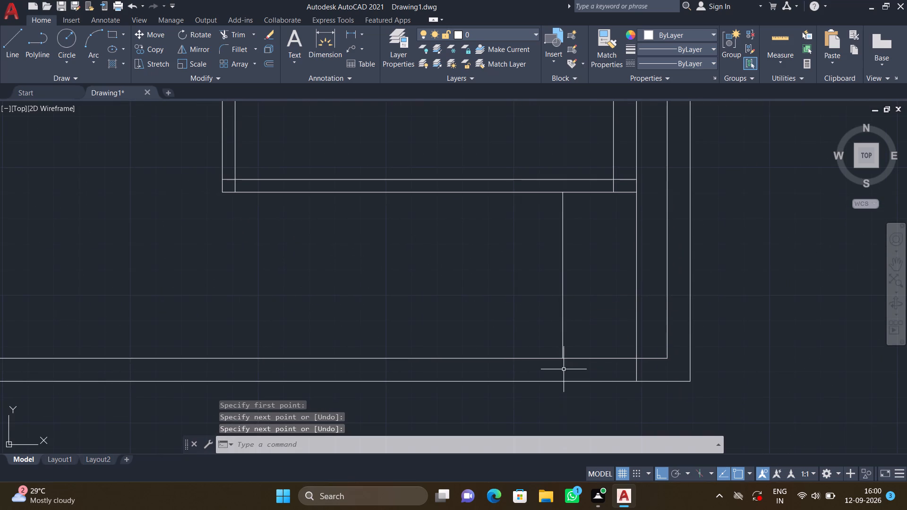
# Offset the new vertical line 1' to the left five times in succession to create the first evenly spaced stair tread lines.
pyautogui.scroll(1, 562, 244)
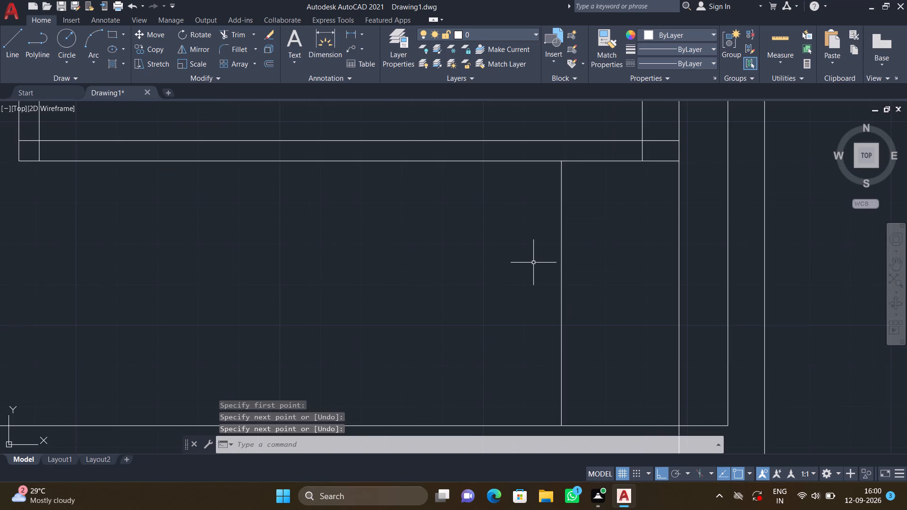
pyautogui.press('o')
pyautogui.press('Return')
pyautogui.write("1'")
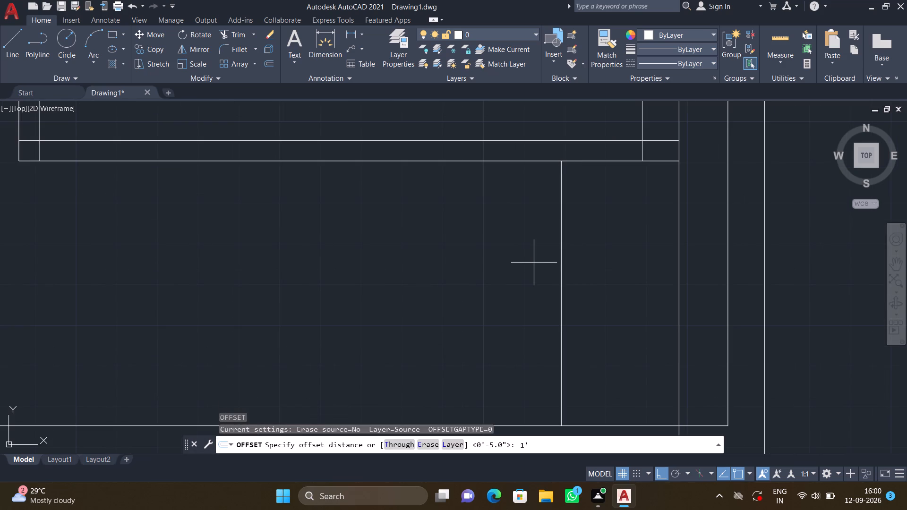
pyautogui.press('Return')
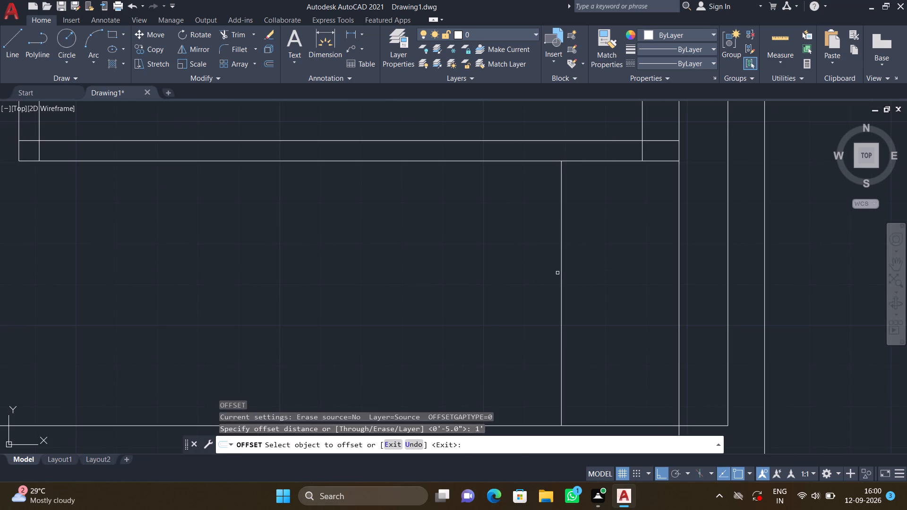
pyautogui.click(562, 273)
pyautogui.click(545, 275)
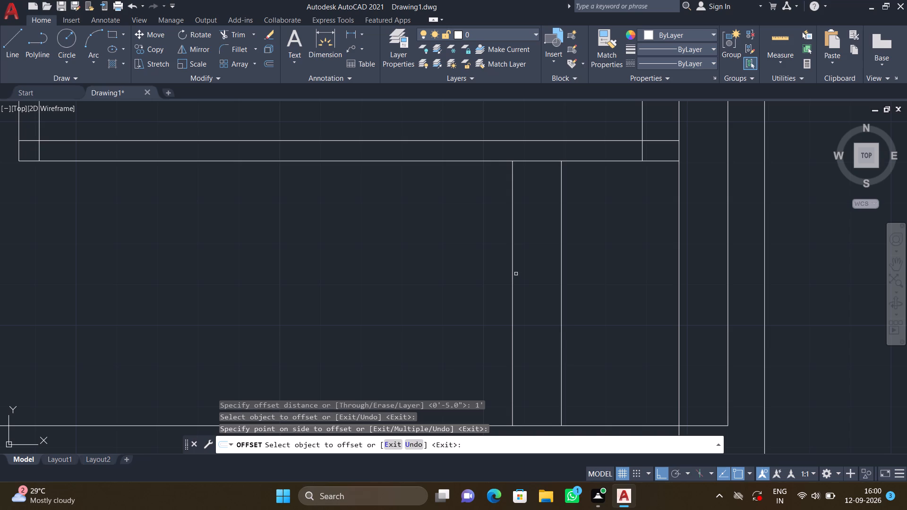
pyautogui.click(512, 266)
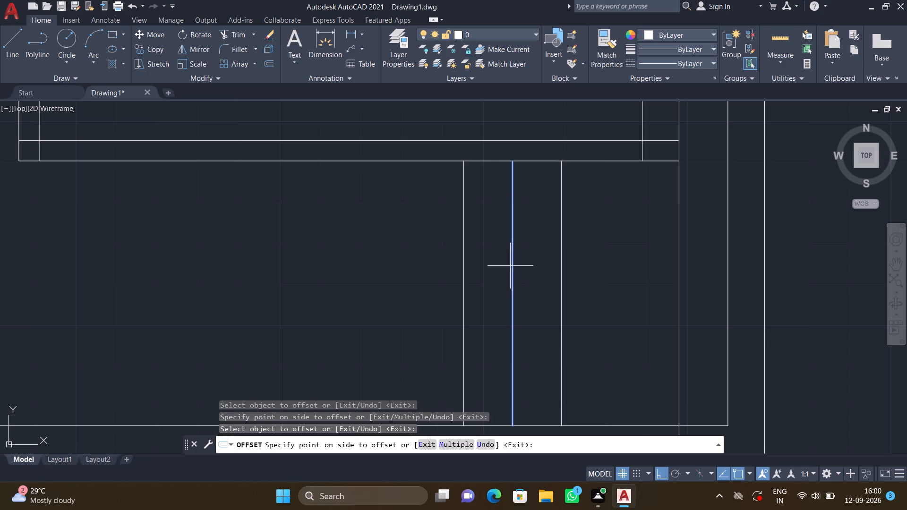
pyautogui.click(474, 268)
pyautogui.click(465, 271)
pyautogui.click(419, 268)
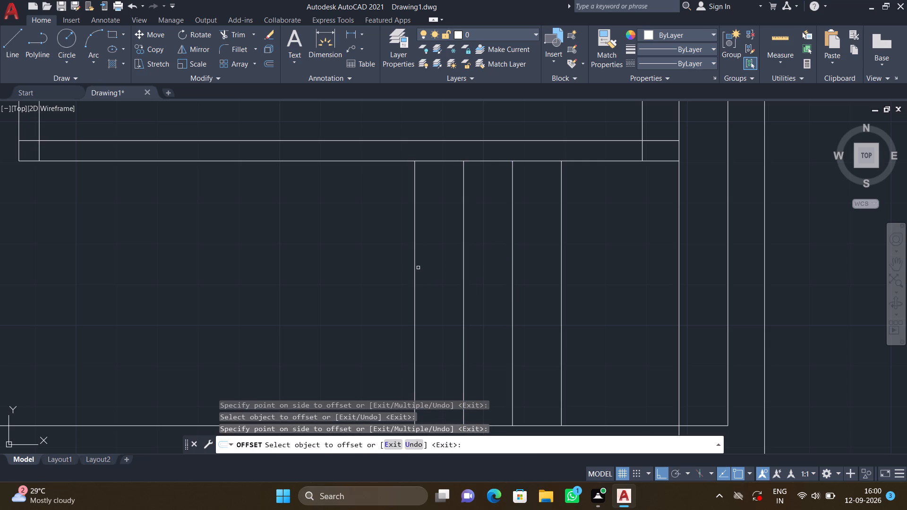
pyautogui.click(412, 267)
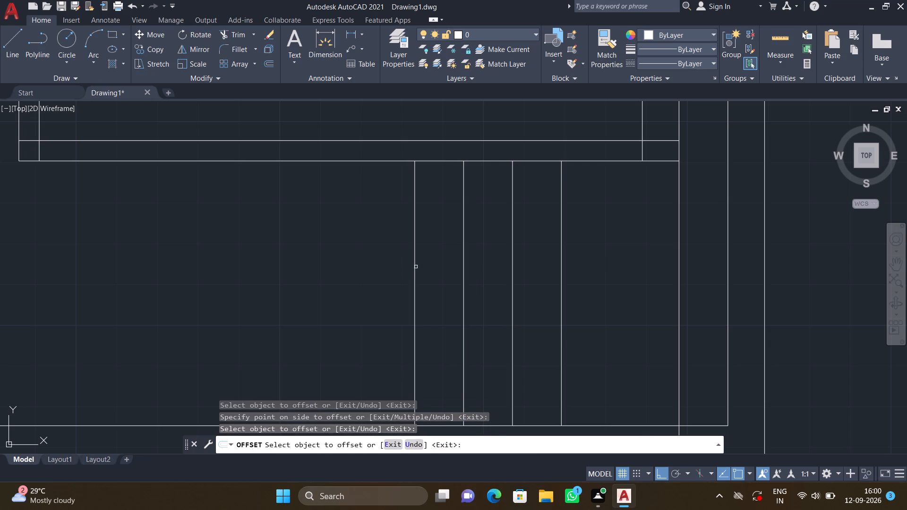
pyautogui.click(416, 267)
pyautogui.click(374, 262)
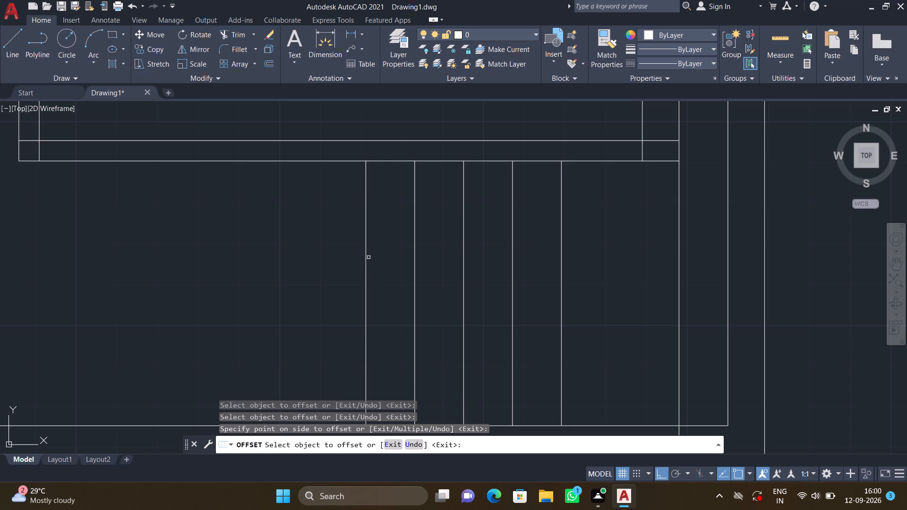
pyautogui.click(366, 255)
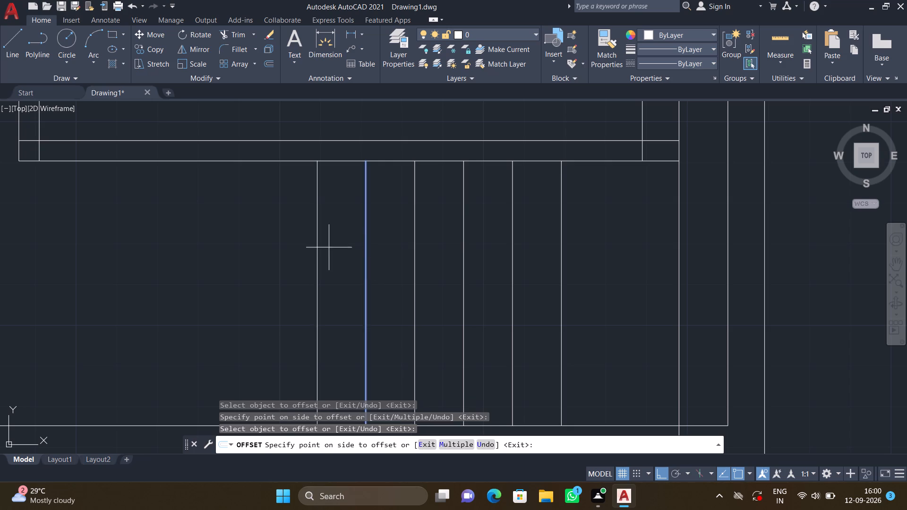
pyautogui.click(328, 247)
# Continue the 1' offsets leftward from the last tread line, adding six more lines up to near the partition's left end.
pyautogui.scroll(-1, 328, 247)
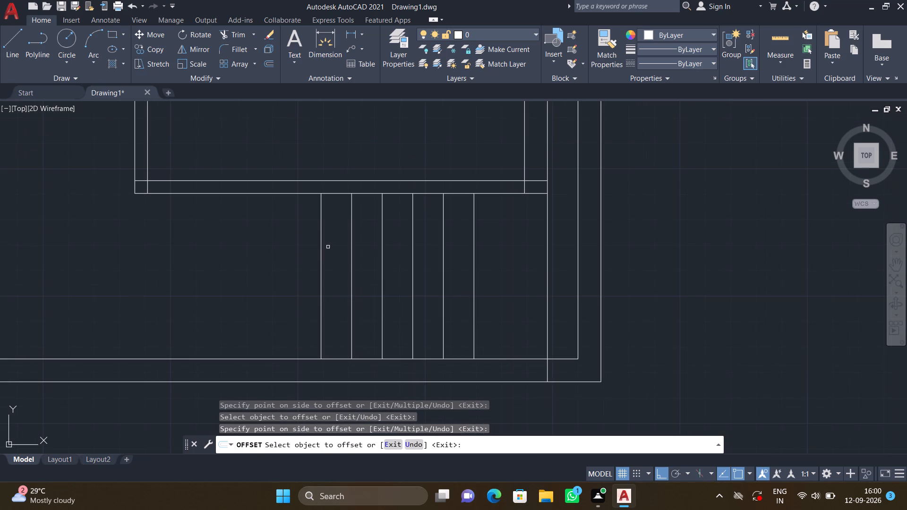
pyautogui.click(322, 279)
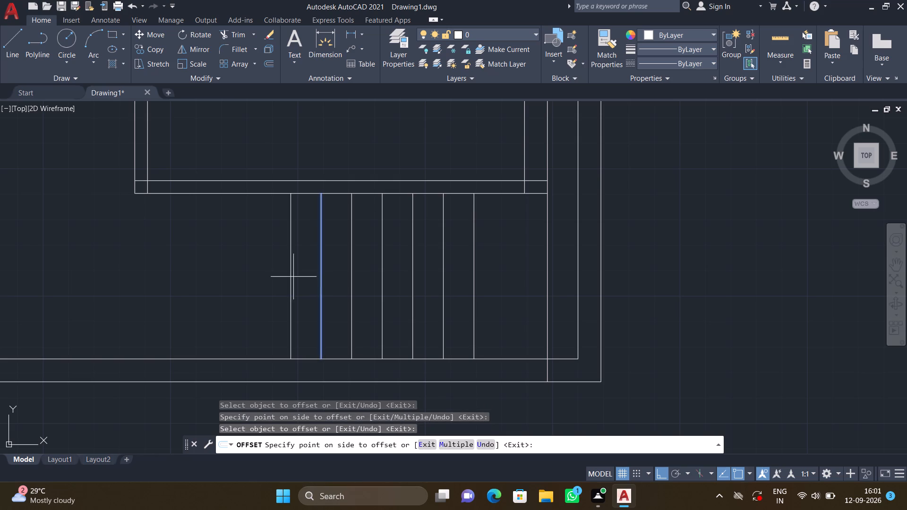
pyautogui.click(289, 274)
pyautogui.click(290, 276)
pyautogui.click(242, 272)
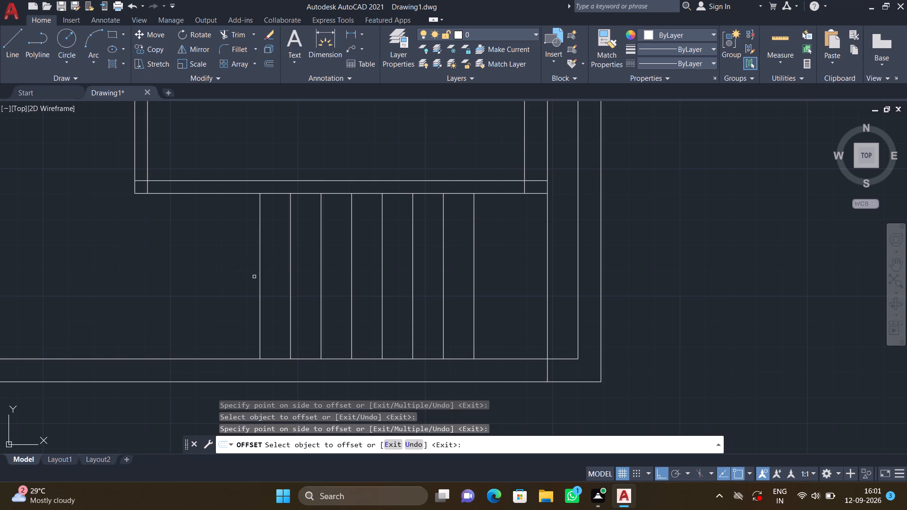
pyautogui.click(265, 277)
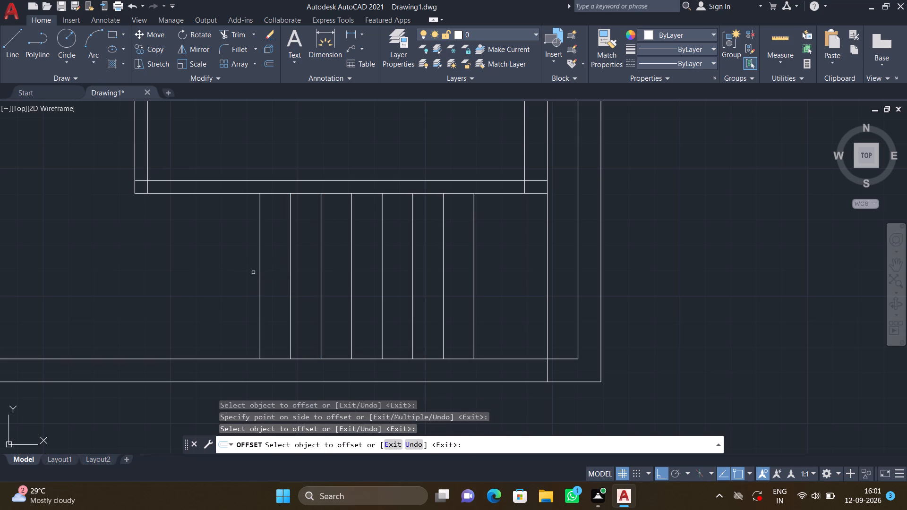
pyautogui.click(258, 272)
pyautogui.click(206, 266)
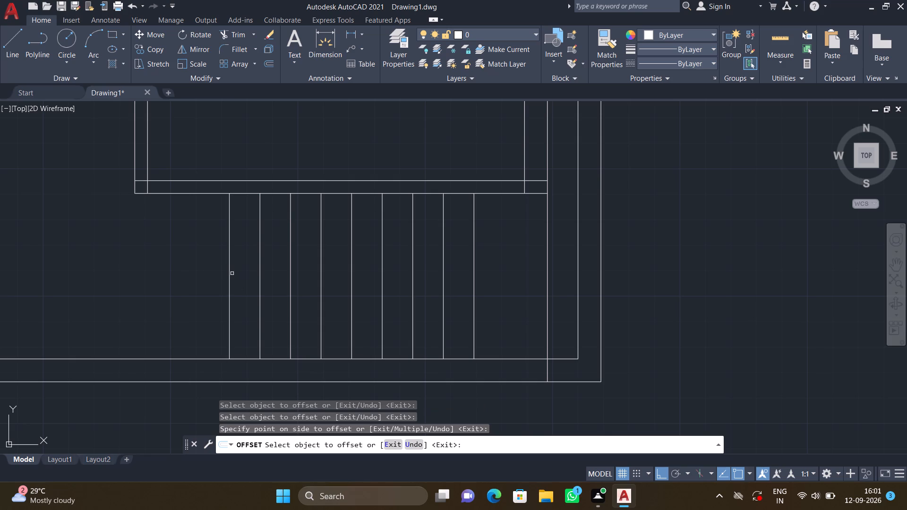
pyautogui.click(228, 272)
pyautogui.click(191, 268)
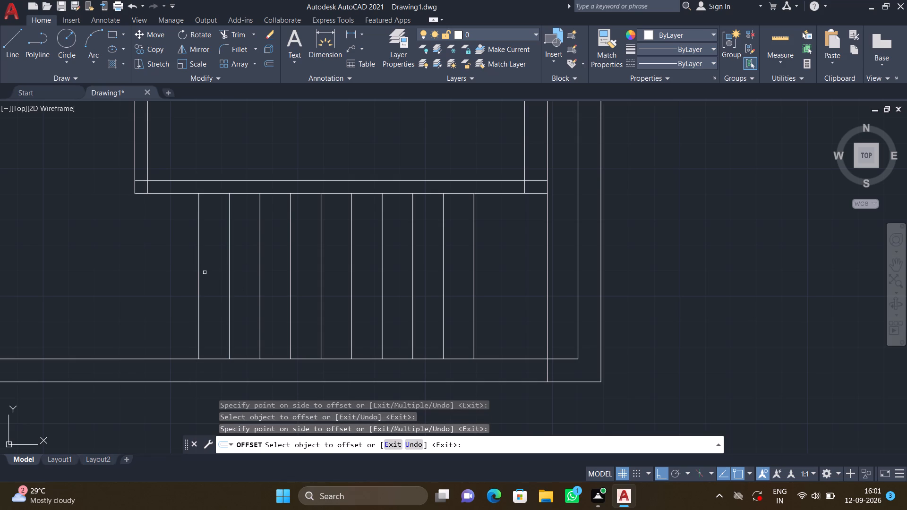
pyautogui.click(197, 270)
pyautogui.click(169, 268)
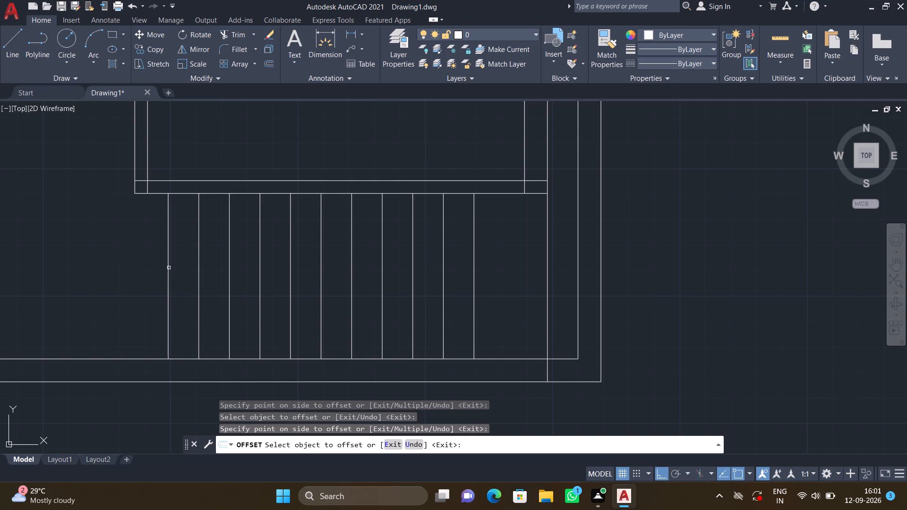
pyautogui.click(169, 268)
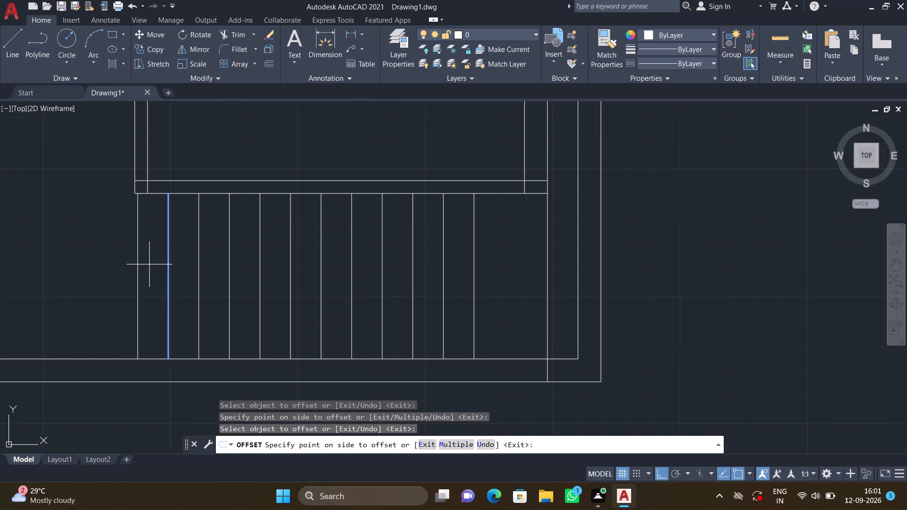
pyautogui.click(149, 264)
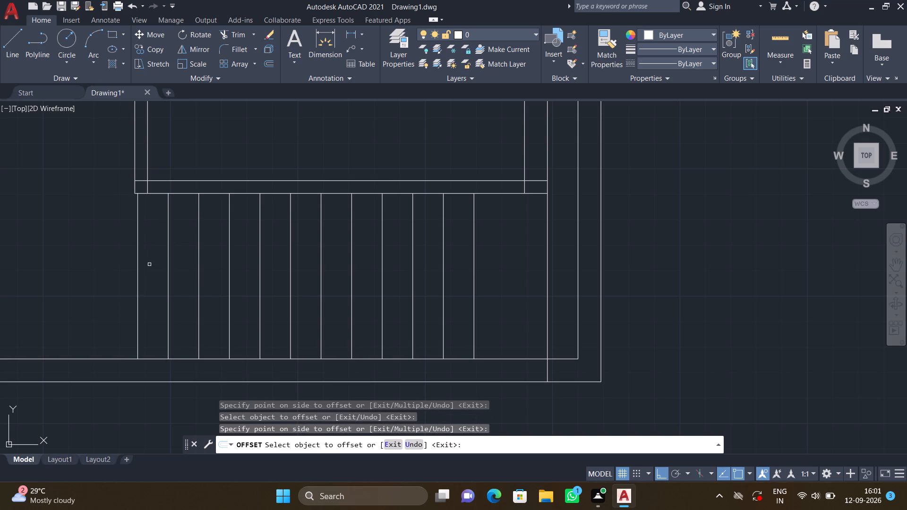
pyautogui.press('Escape')
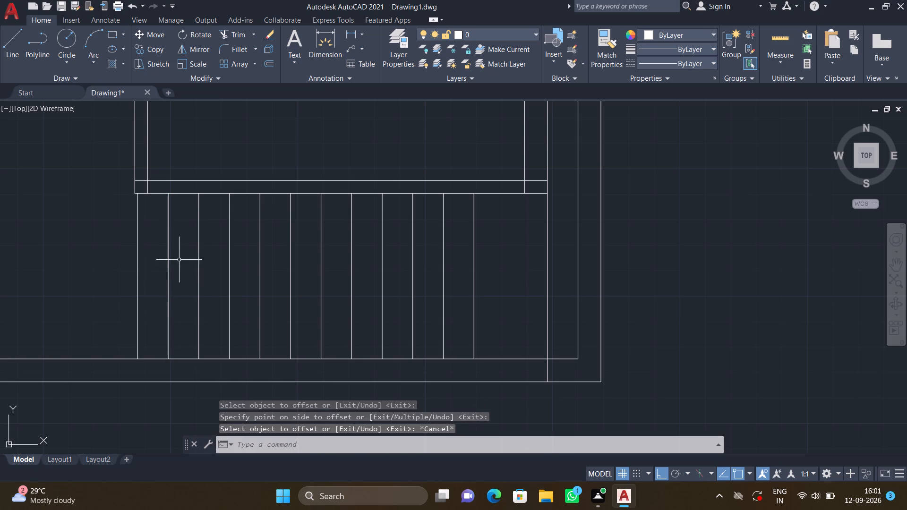
# Measure the rightmost stair tread line's length with a linear dimension, without placing the dimension.
pyautogui.scroll(-1, 225, 270)
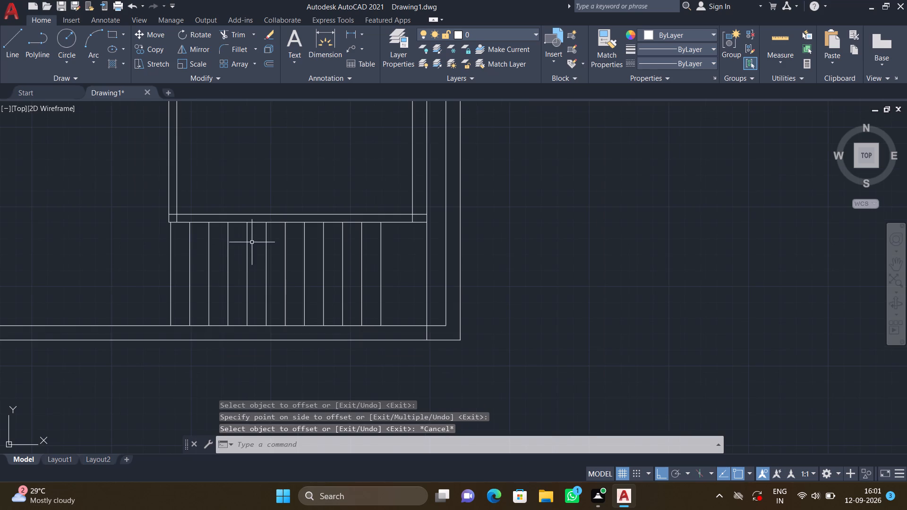
pyautogui.click(360, 33)
pyautogui.click(362, 48)
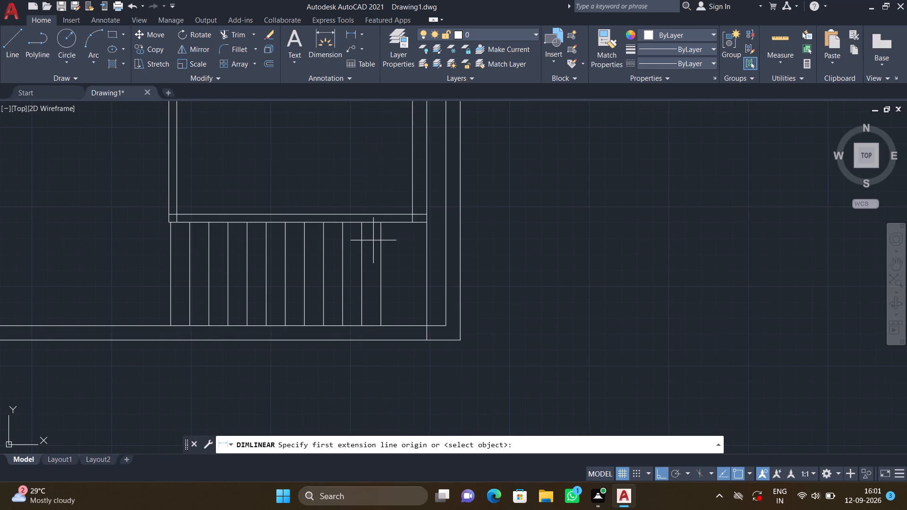
pyautogui.scroll(1, 375, 240)
pyautogui.click(385, 213)
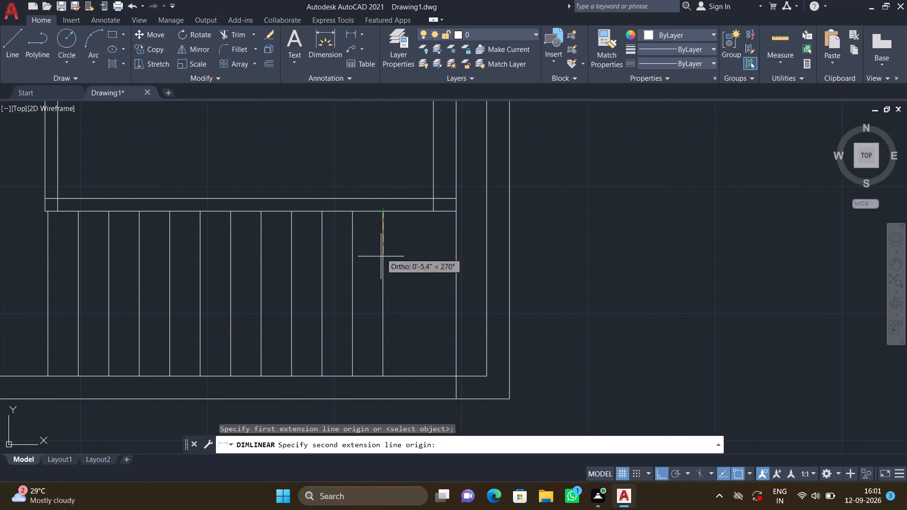
pyautogui.click(385, 375)
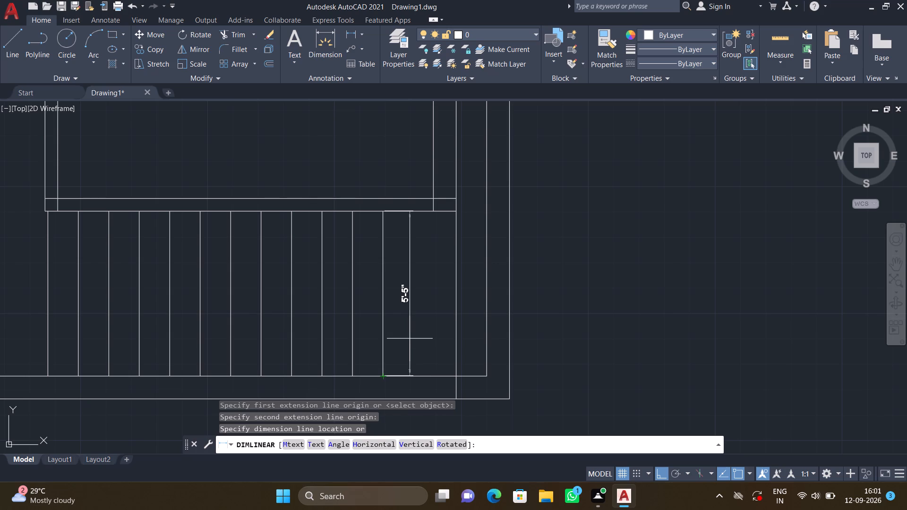
pyautogui.press('Escape')
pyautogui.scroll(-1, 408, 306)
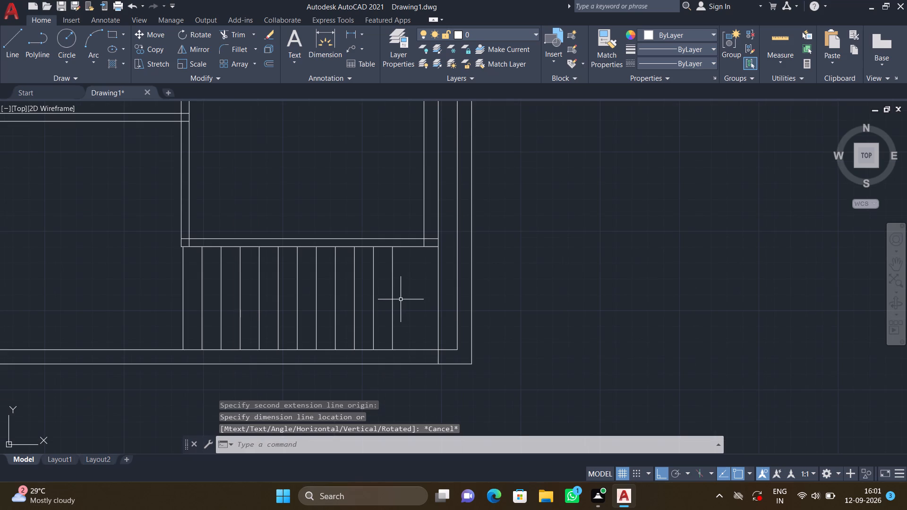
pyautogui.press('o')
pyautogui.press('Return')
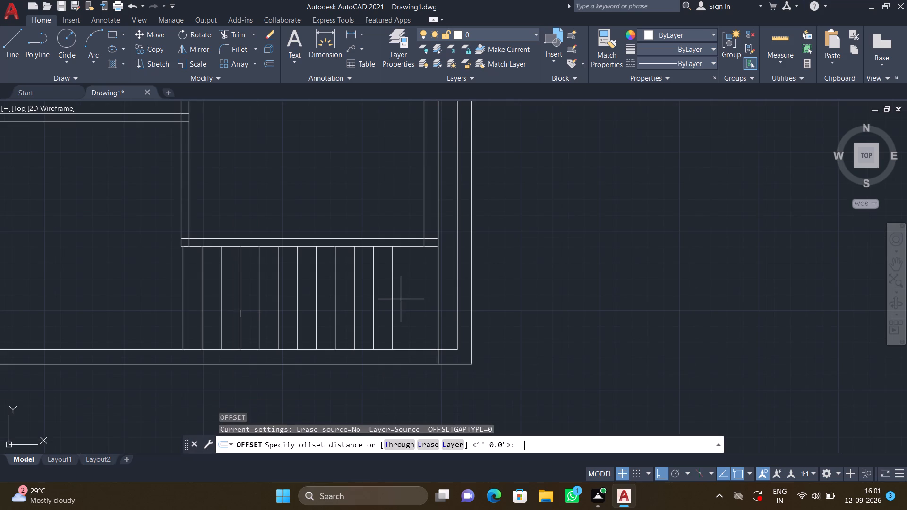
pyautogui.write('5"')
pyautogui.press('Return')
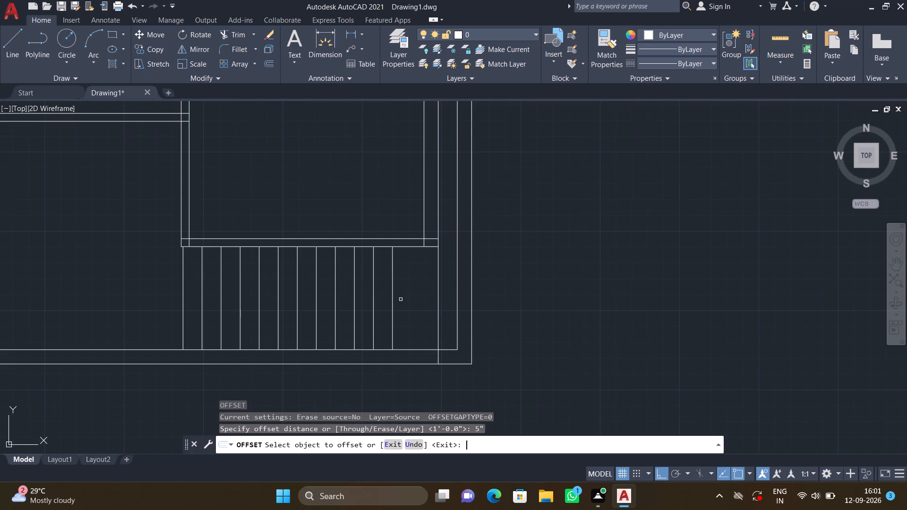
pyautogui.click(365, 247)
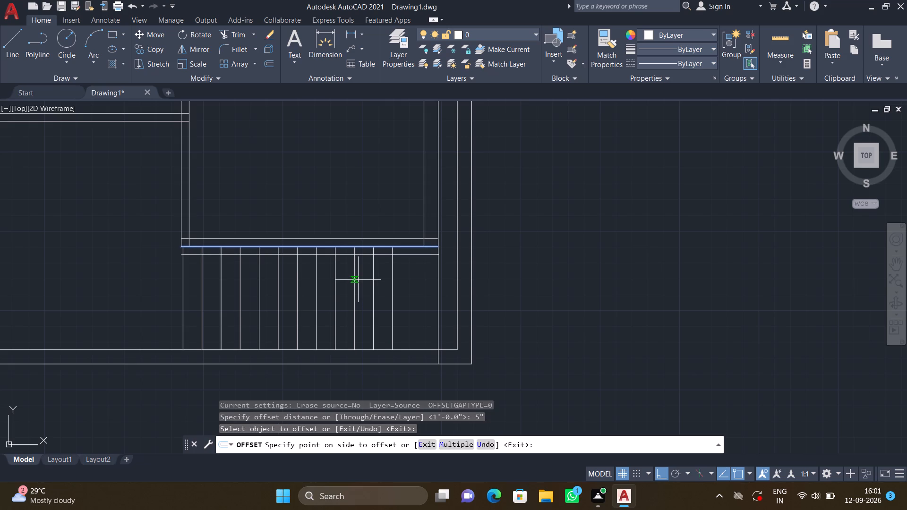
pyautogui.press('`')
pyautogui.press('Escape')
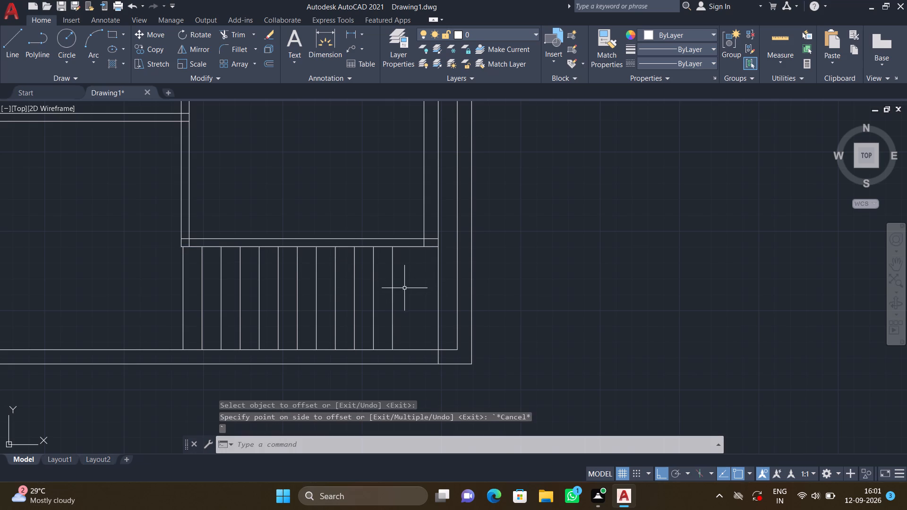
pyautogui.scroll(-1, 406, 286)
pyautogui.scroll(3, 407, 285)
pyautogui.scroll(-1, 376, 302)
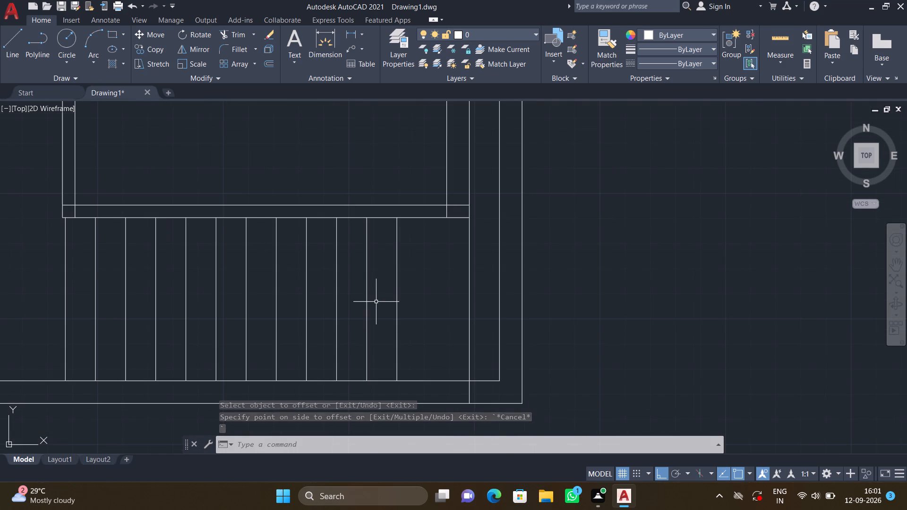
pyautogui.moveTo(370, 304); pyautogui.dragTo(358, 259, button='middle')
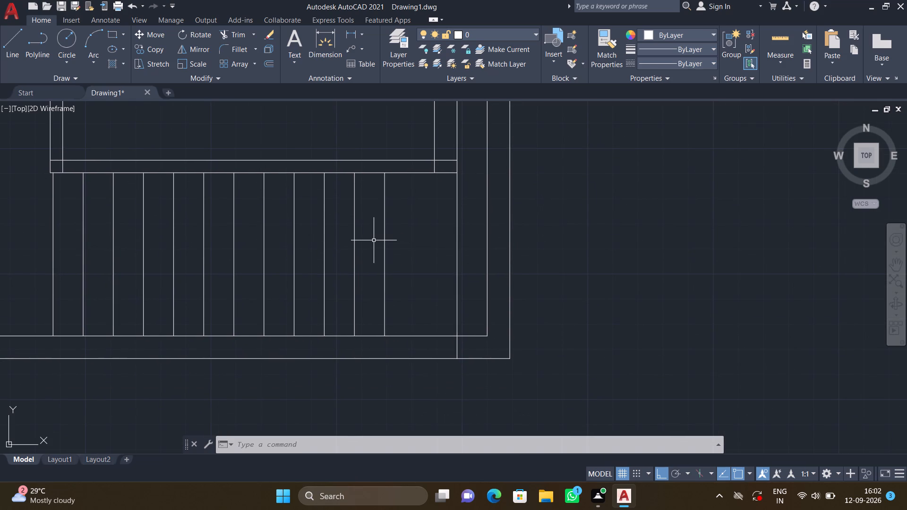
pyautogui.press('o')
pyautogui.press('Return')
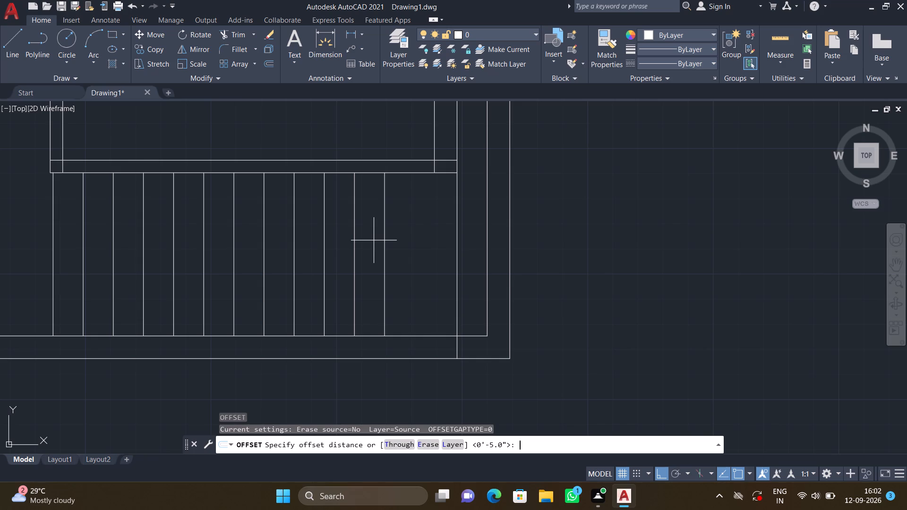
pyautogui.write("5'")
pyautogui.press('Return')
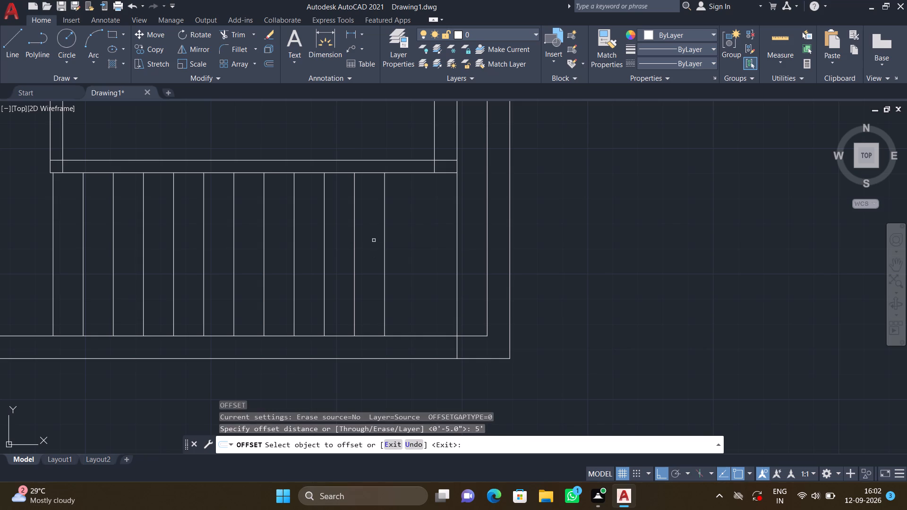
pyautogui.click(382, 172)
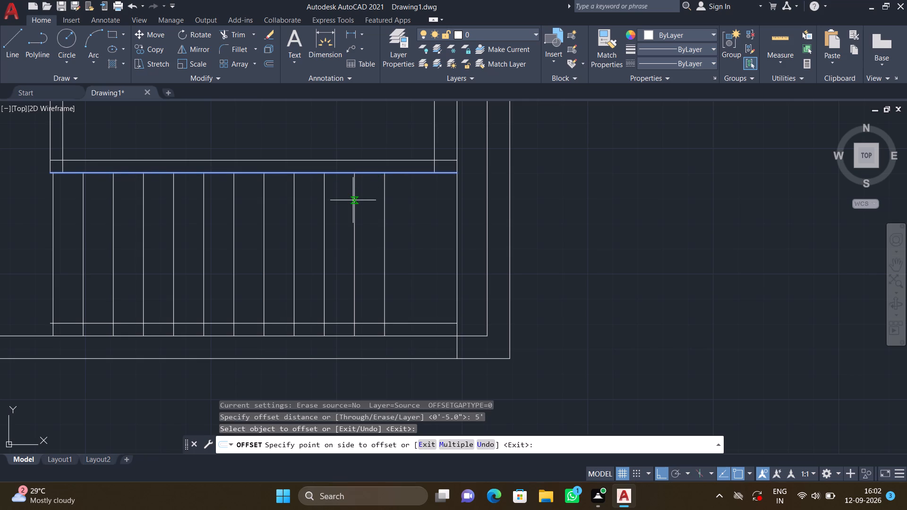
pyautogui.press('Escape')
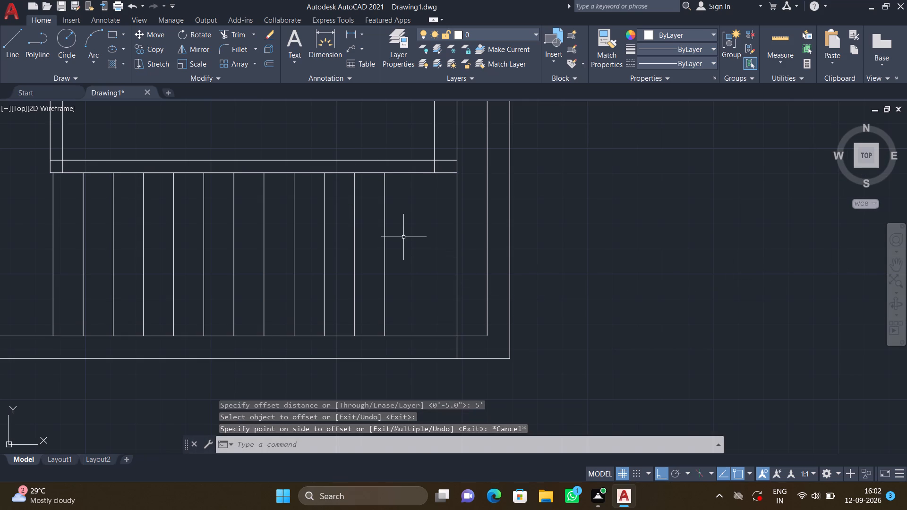
# Draw a horizontal line from the leftmost tread line's midpoint to the rightmost tread line's midpoint, splitting the stair into two flights.
pyautogui.scroll(-1, 398, 234)
pyautogui.moveTo(363, 245); pyautogui.dragTo(377, 217, button='middle')
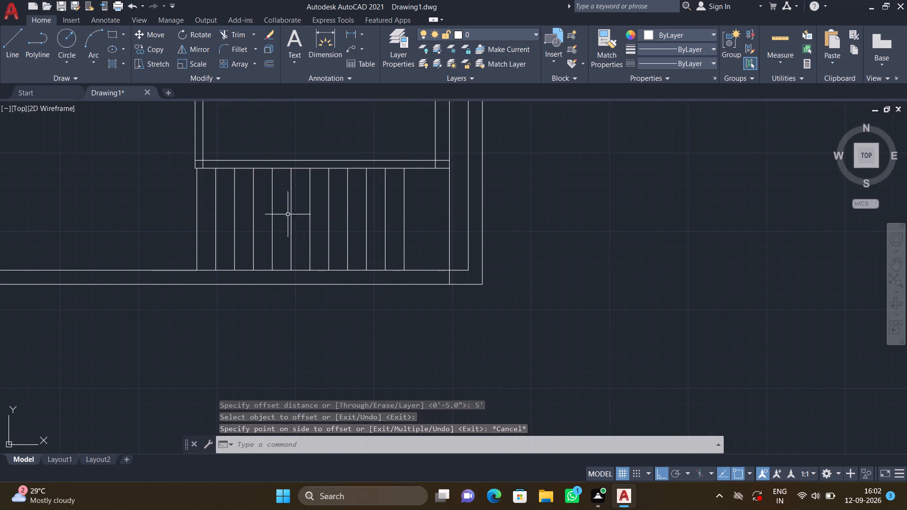
pyautogui.scroll(2, 250, 217)
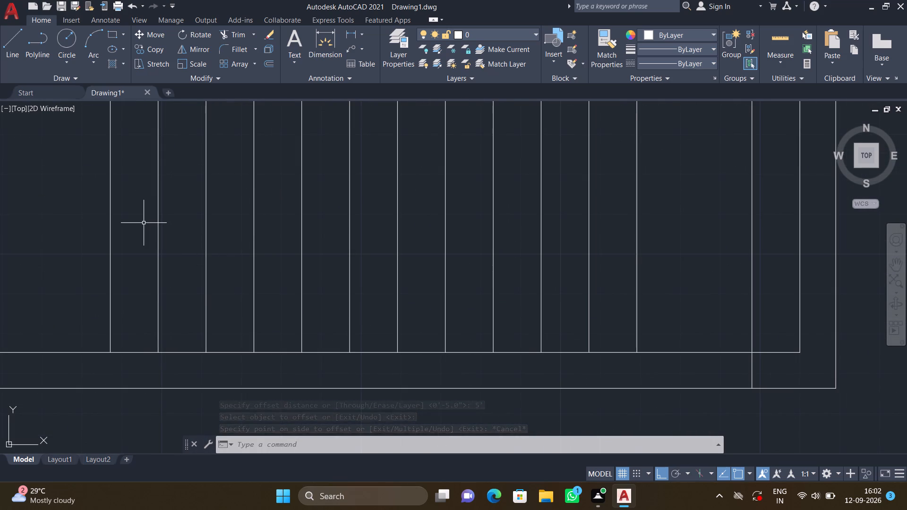
pyautogui.press('l')
pyautogui.press('Return')
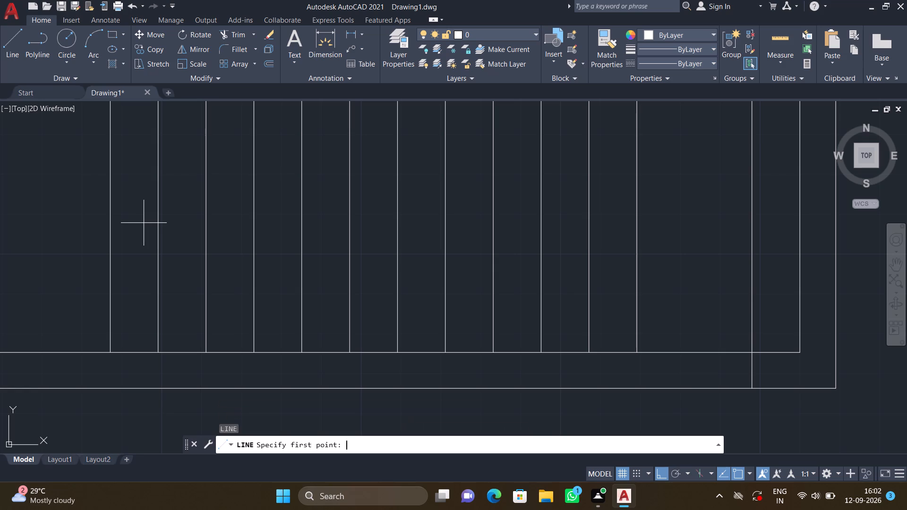
pyautogui.scroll(-2, 145, 223)
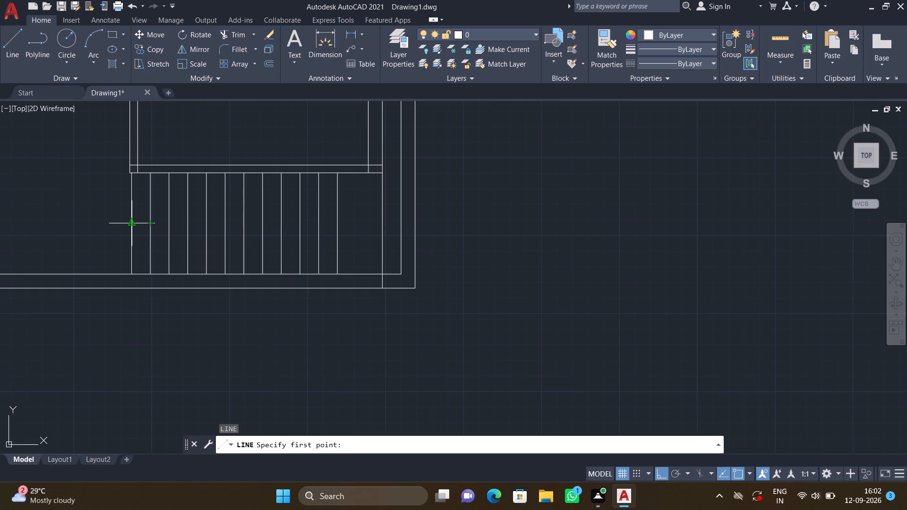
pyautogui.click(133, 222)
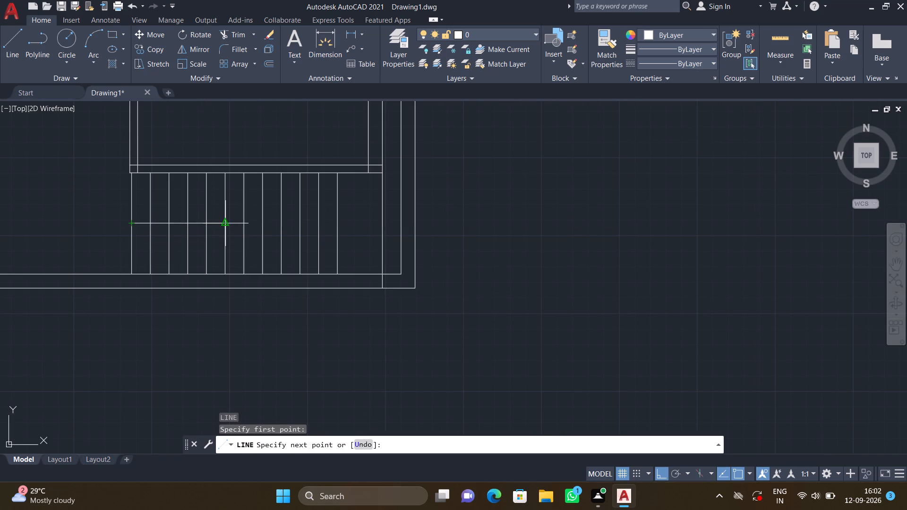
pyautogui.click(337, 223)
pyautogui.press('Return')
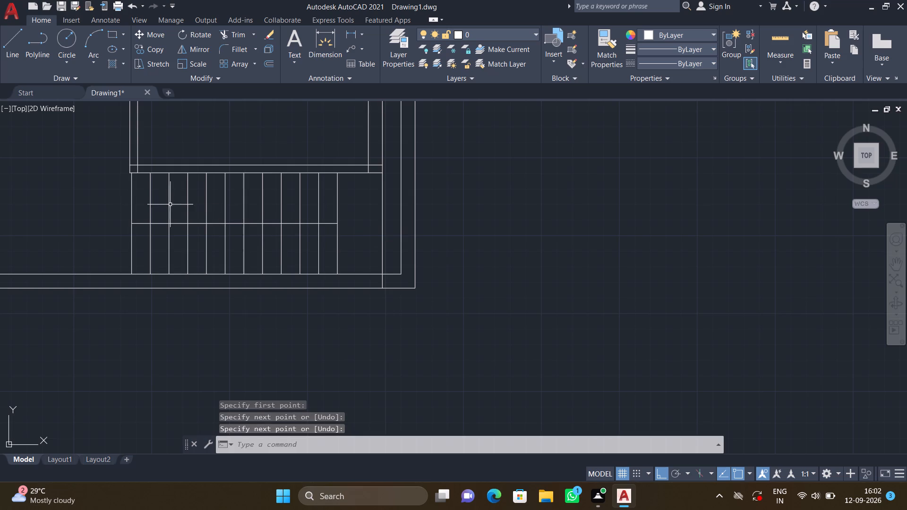
# Trim away the upper halves of the six leftmost tread lines, above the stair's horizontal dividing line.
pyautogui.scroll(1, 344, 215)
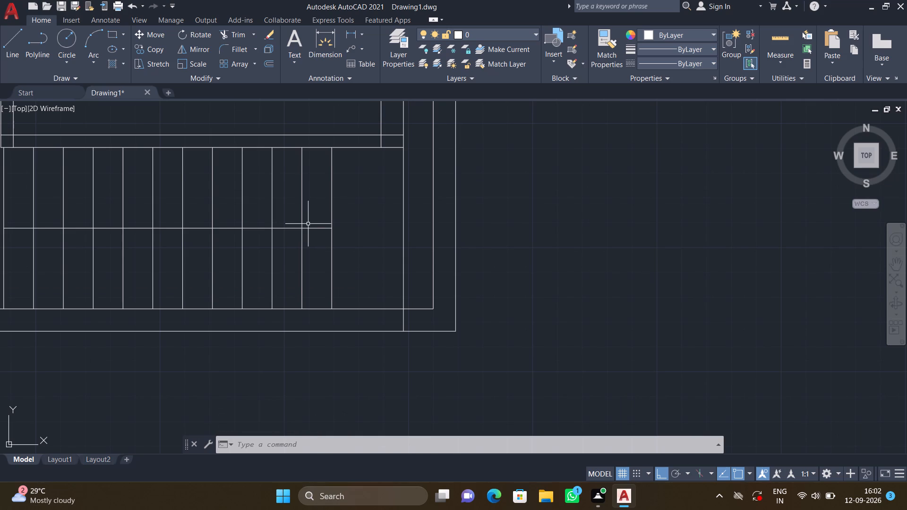
pyautogui.scroll(-1, 302, 222)
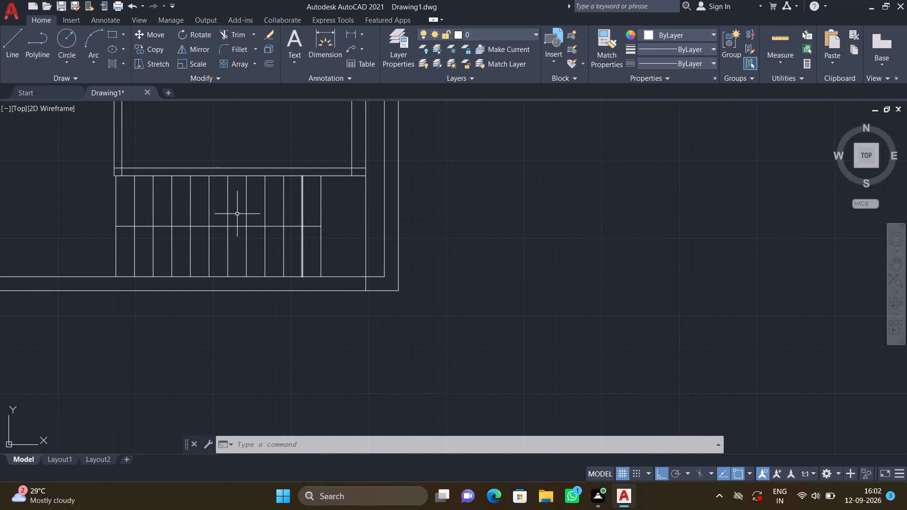
pyautogui.write('TR')
pyautogui.press('Return')
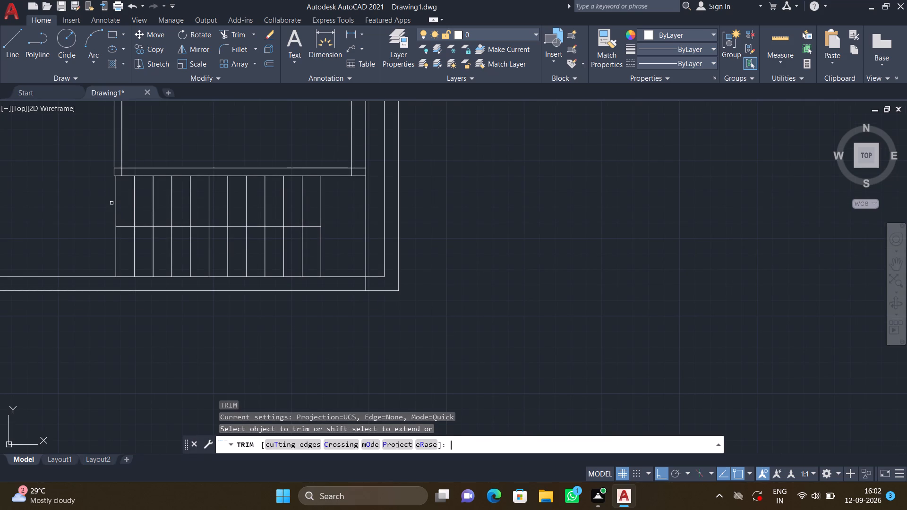
pyautogui.click(110, 203)
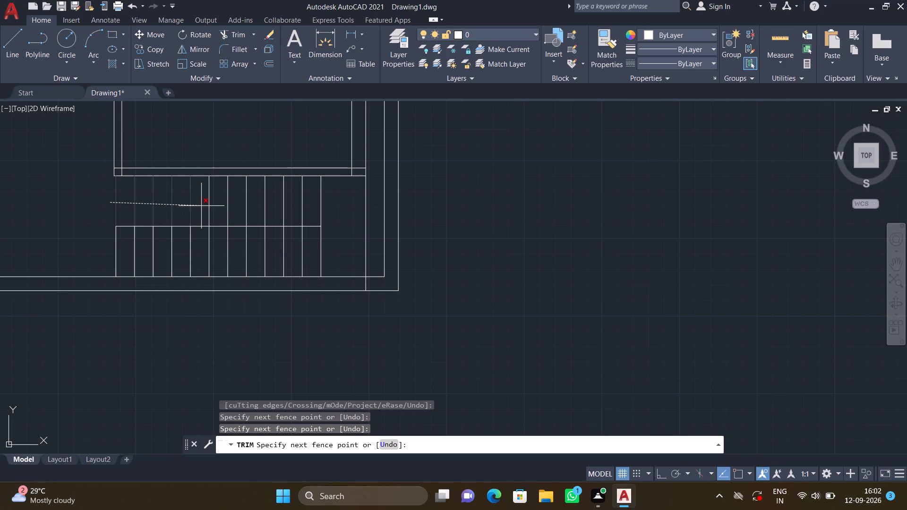
pyautogui.click(214, 208)
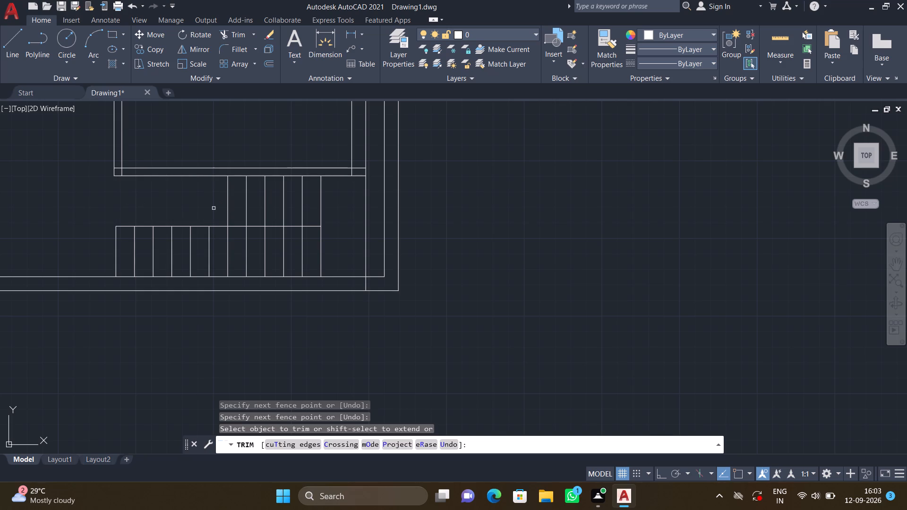
pyautogui.press('Return')
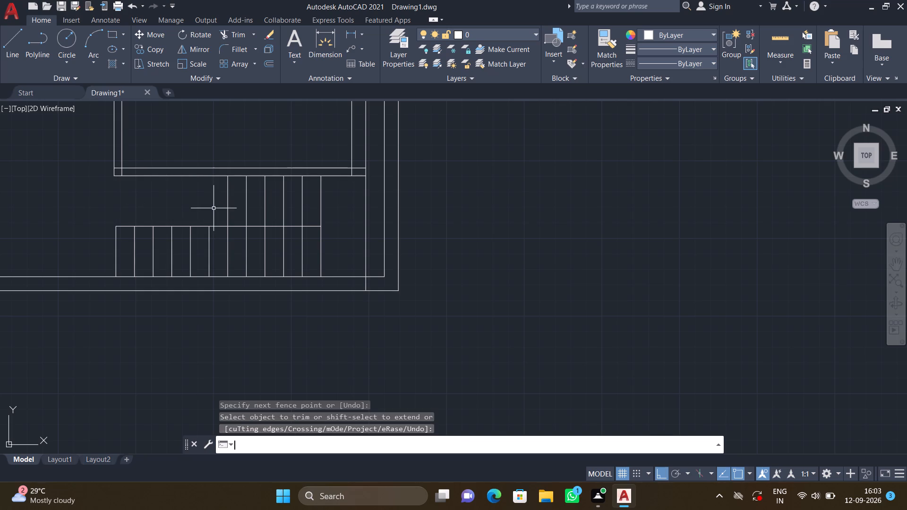
# Draw the stair path line from the leftmost tread line's midpoint, about 12'-2" right, up, then left to the upper flight's leftmost tread line.
pyautogui.scroll(-2, 214, 208)
pyautogui.moveTo(216, 208); pyautogui.dragTo(409, 220, button='middle')
pyautogui.scroll(2, 403, 212)
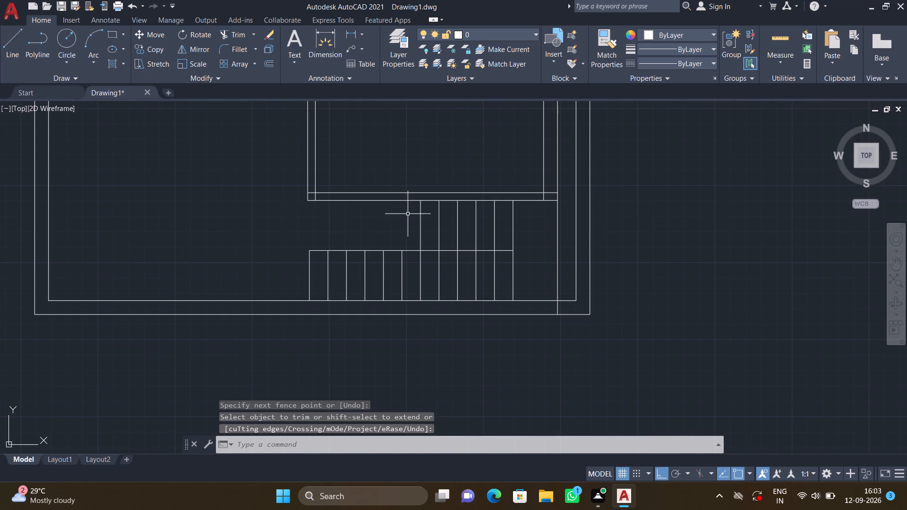
pyautogui.scroll(1, 449, 275)
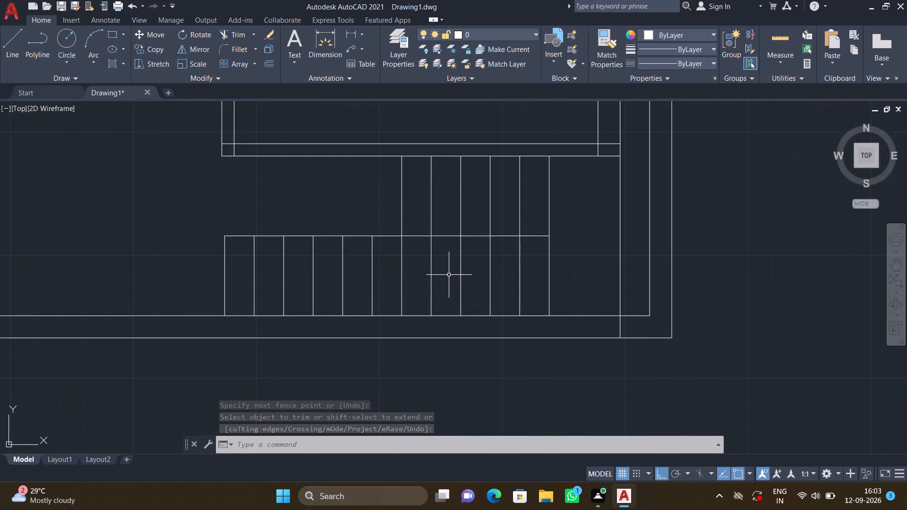
pyautogui.press('l')
pyautogui.press('Return')
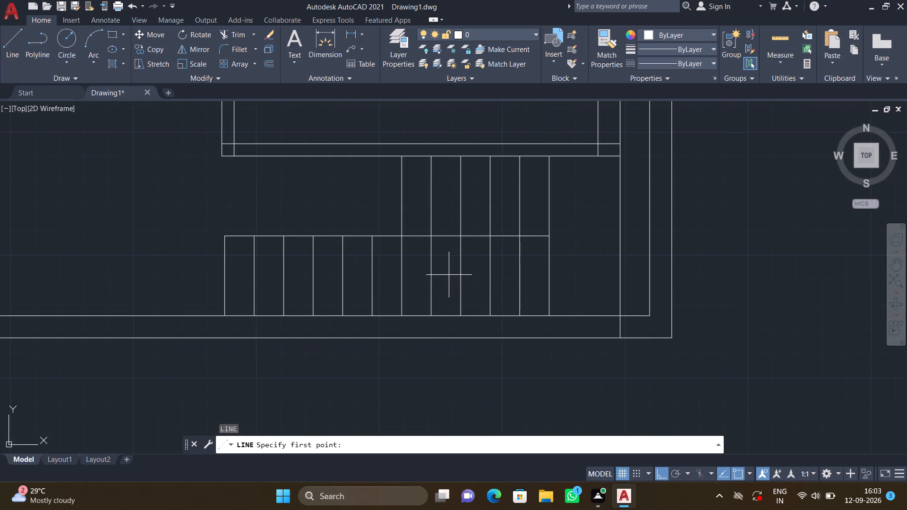
pyautogui.click(224, 274)
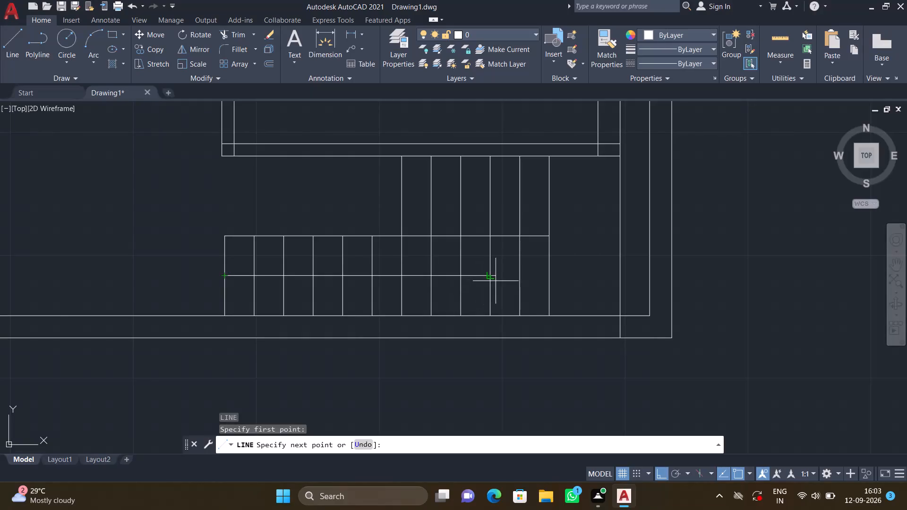
pyautogui.click(584, 276)
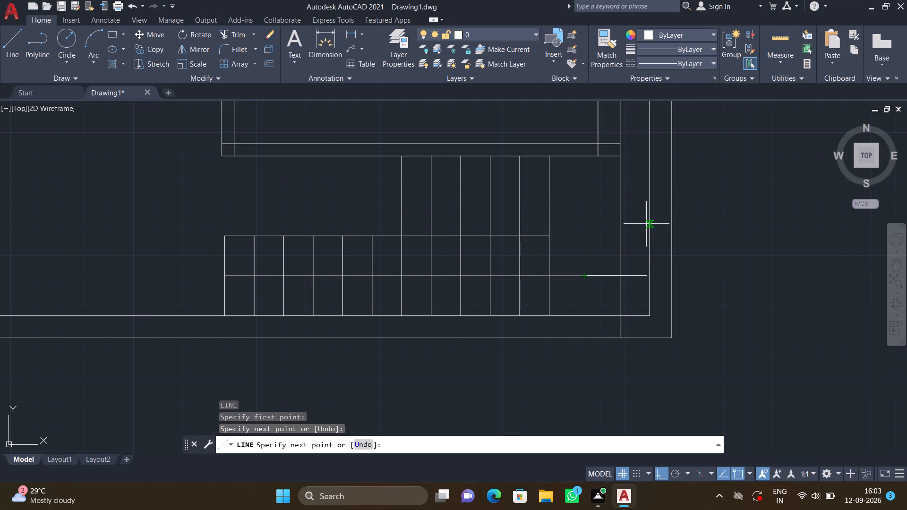
pyautogui.click(578, 201)
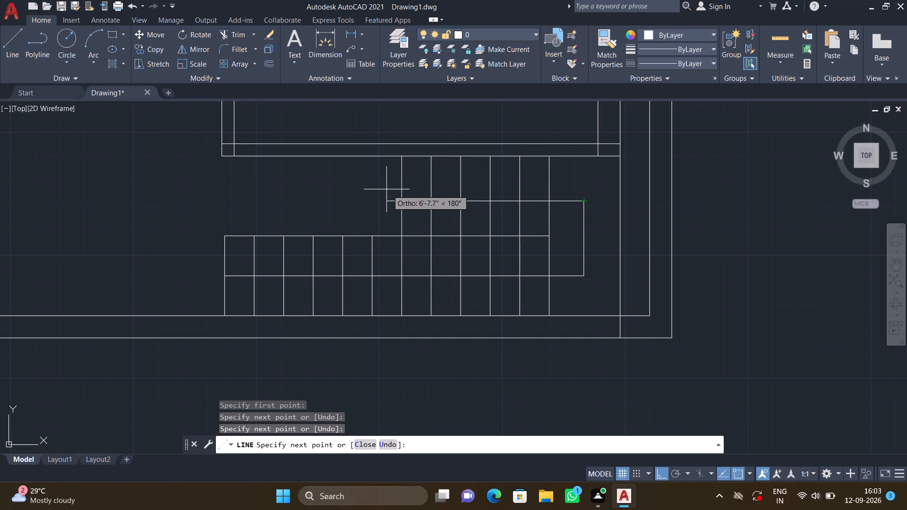
pyautogui.click(404, 199)
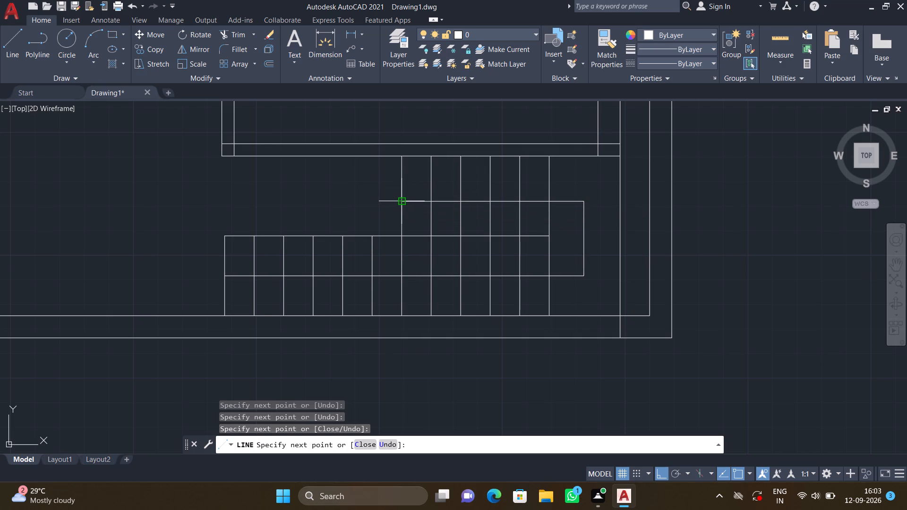
pyautogui.press('Return')
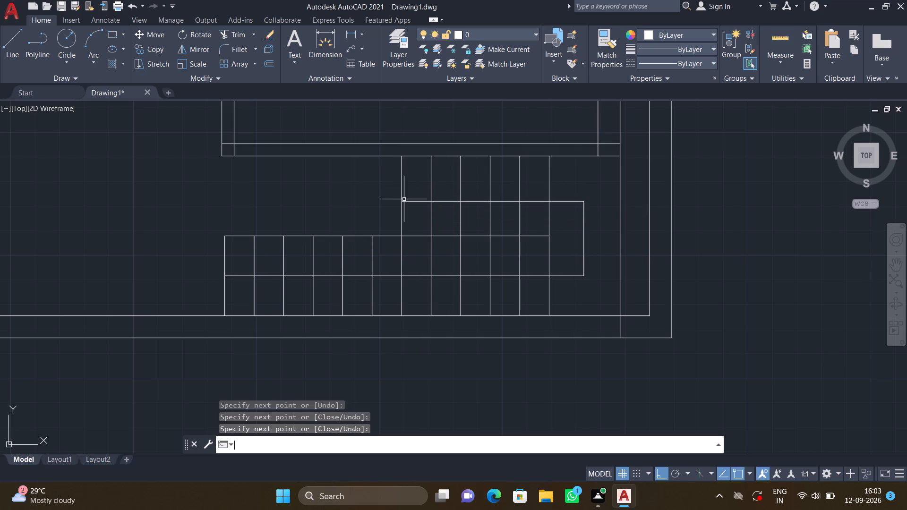
# Extend all twelve stair tread lines down to the outer line of the bottom wall.
pyautogui.scroll(-1, 386, 219)
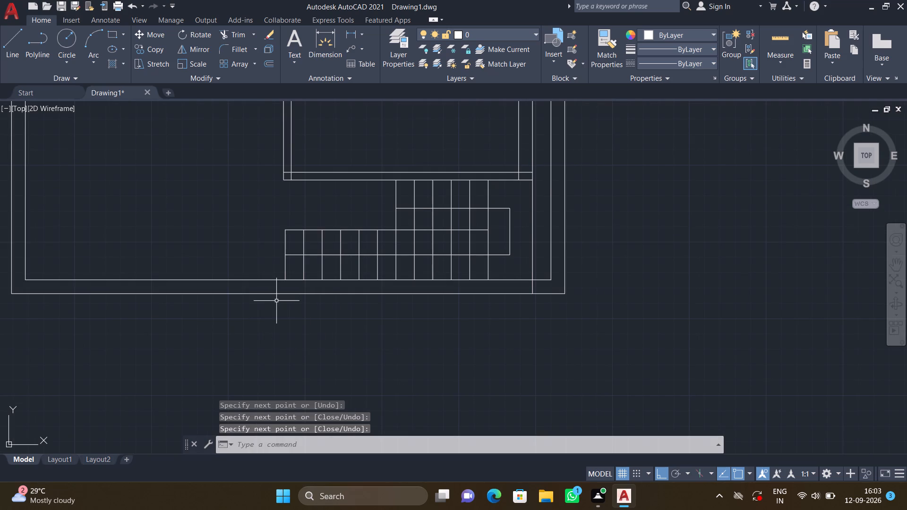
pyautogui.scroll(1, 276, 301)
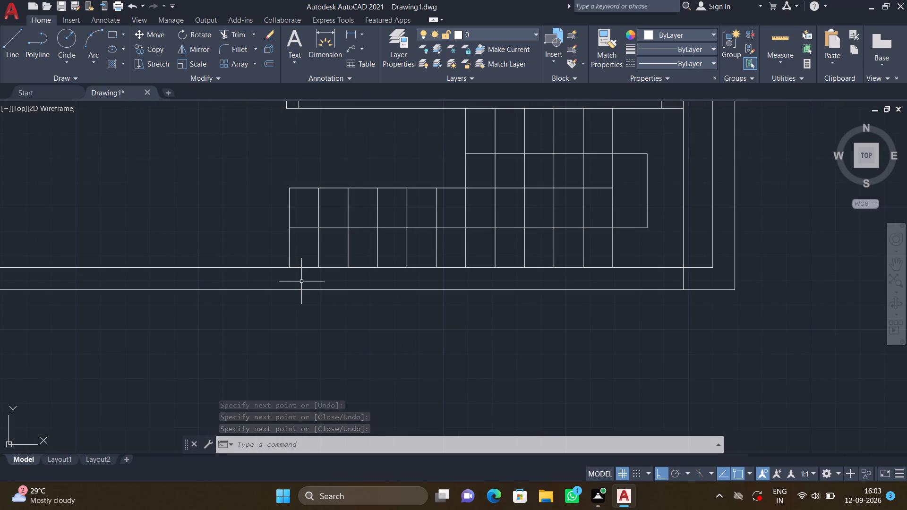
pyautogui.scroll(-1, 301, 281)
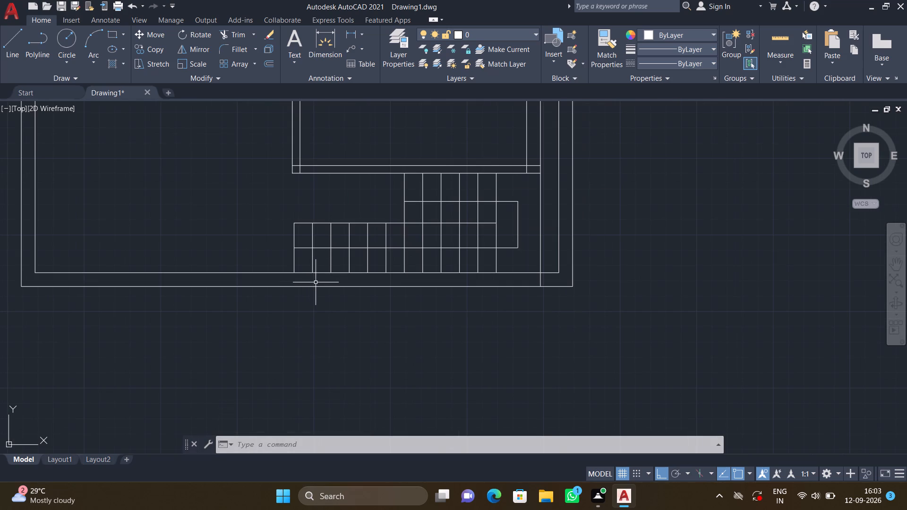
pyautogui.scroll(1, 301, 271)
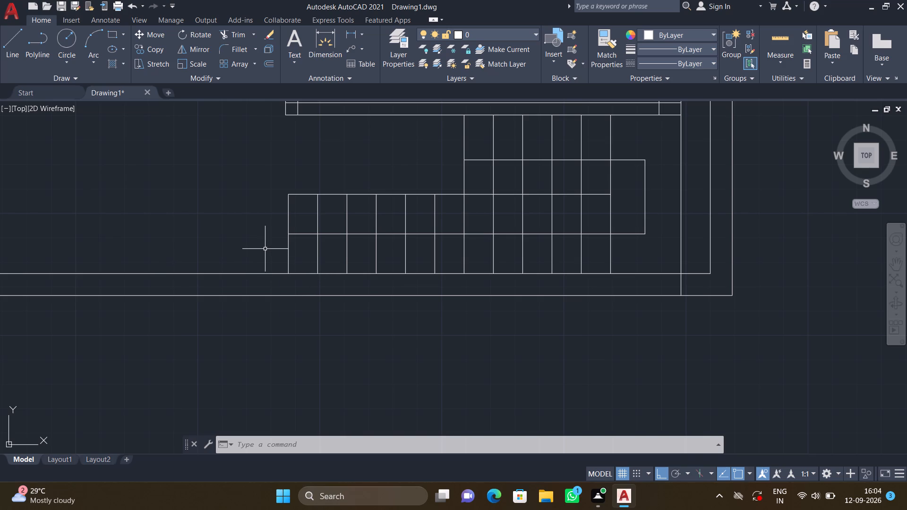
pyautogui.write('EX')
pyautogui.press('Return')
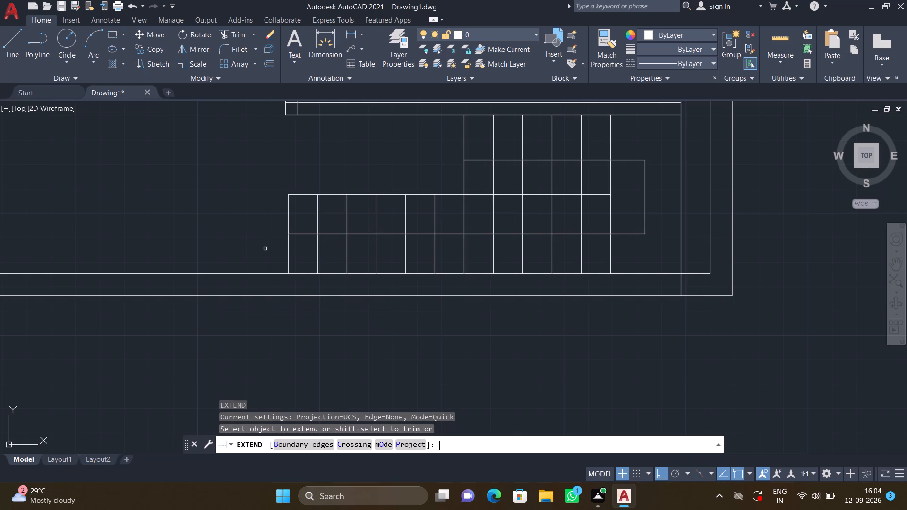
pyautogui.click(289, 265)
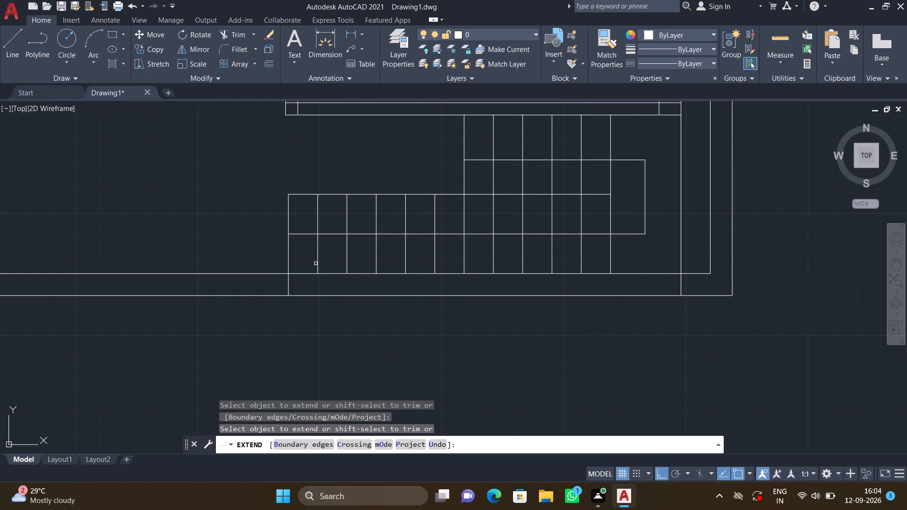
pyautogui.click(318, 263)
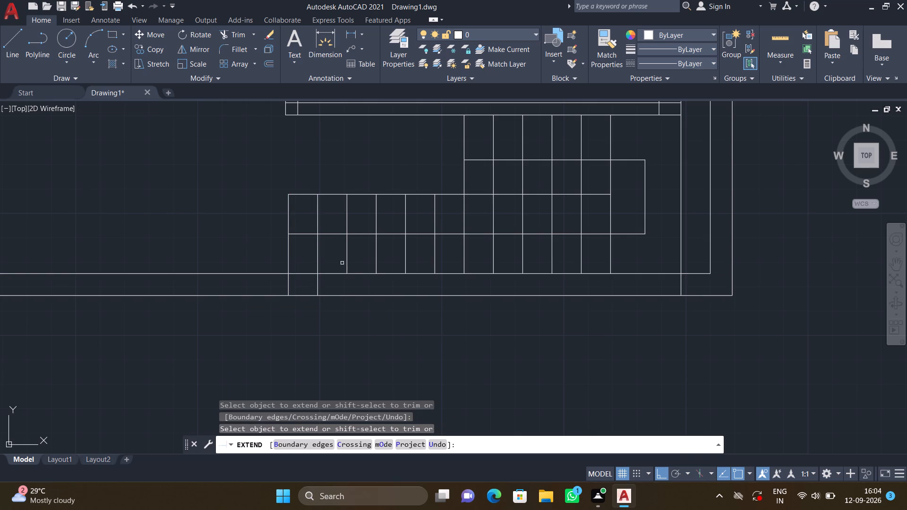
pyautogui.click(345, 263)
pyautogui.click(376, 261)
pyautogui.click(405, 260)
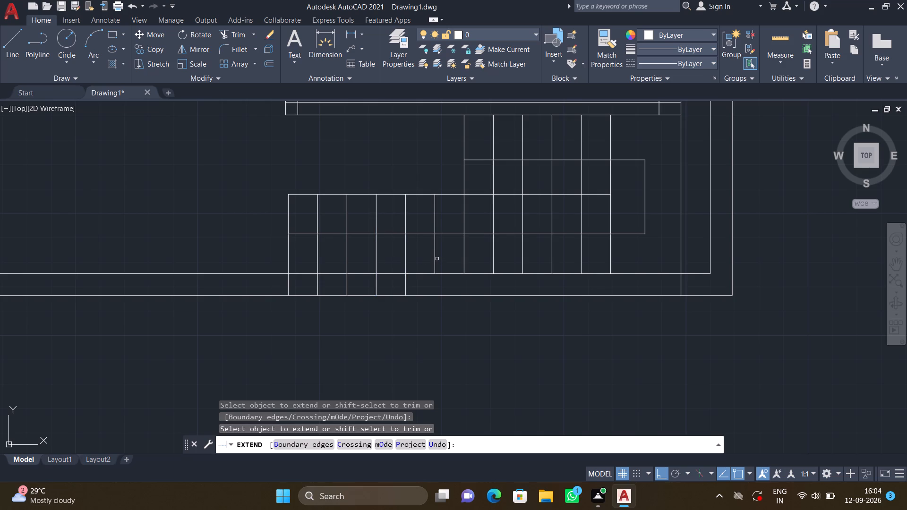
pyautogui.click(436, 256)
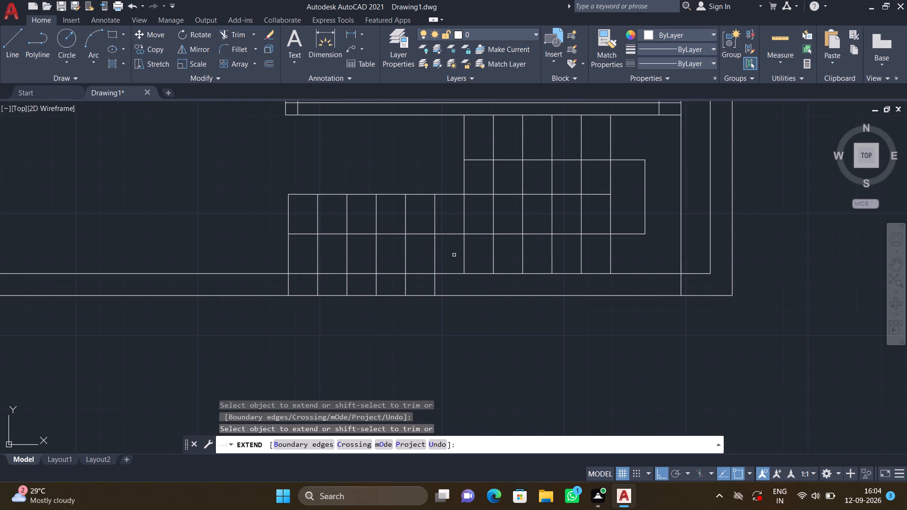
pyautogui.click(464, 260)
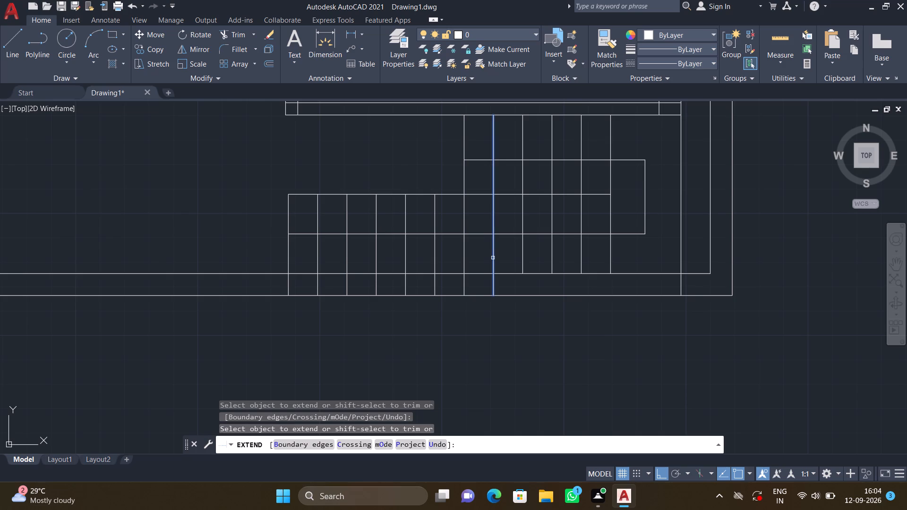
pyautogui.click(493, 257)
pyautogui.click(522, 257)
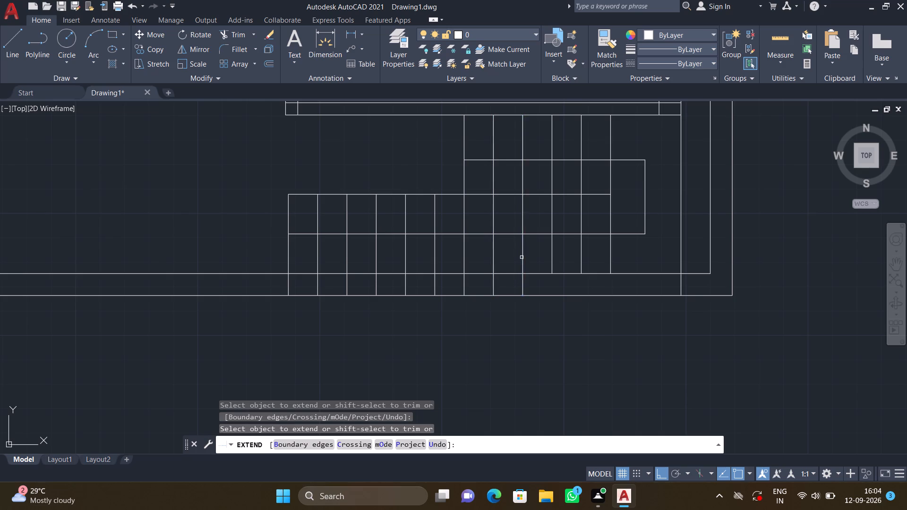
pyautogui.click(552, 263)
pyautogui.click(581, 257)
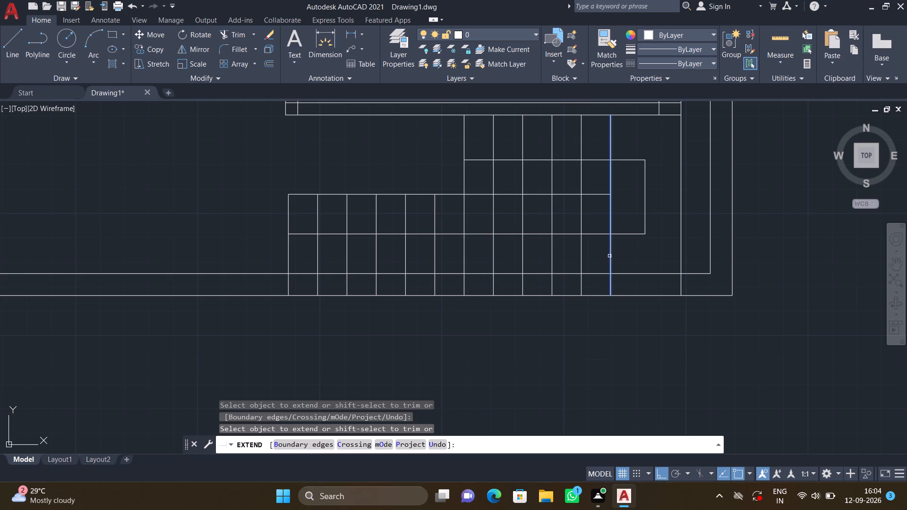
pyautogui.click(609, 256)
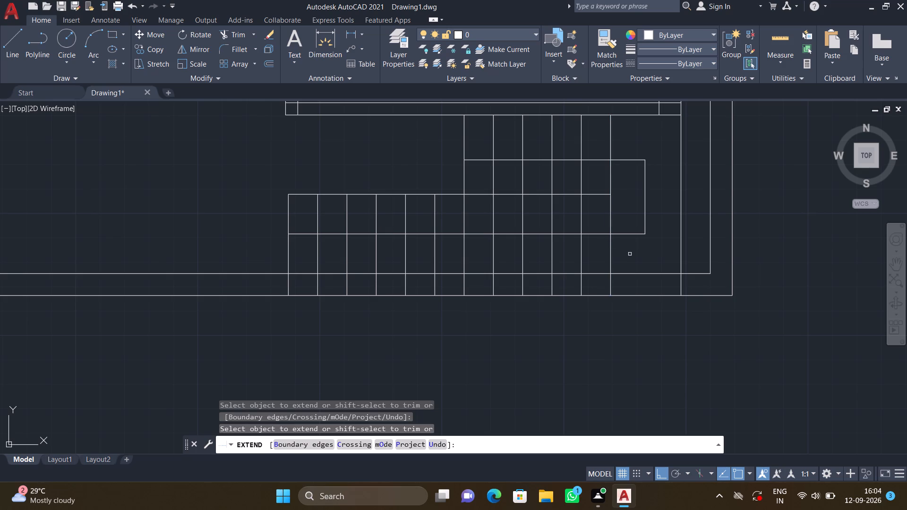
pyautogui.press('Return')
# Delete the inner line of the bottom exterior wall.
pyautogui.scroll(-2, 542, 313)
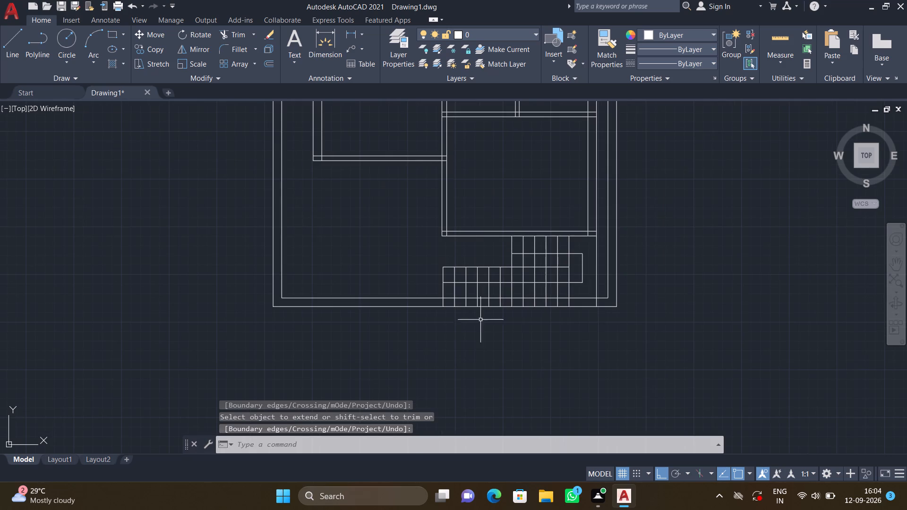
pyautogui.click(399, 297)
pyautogui.press('Delete')
# Offset the outer line of the bottom wall 6' upward into the plan.
pyautogui.scroll(-1, 399, 297)
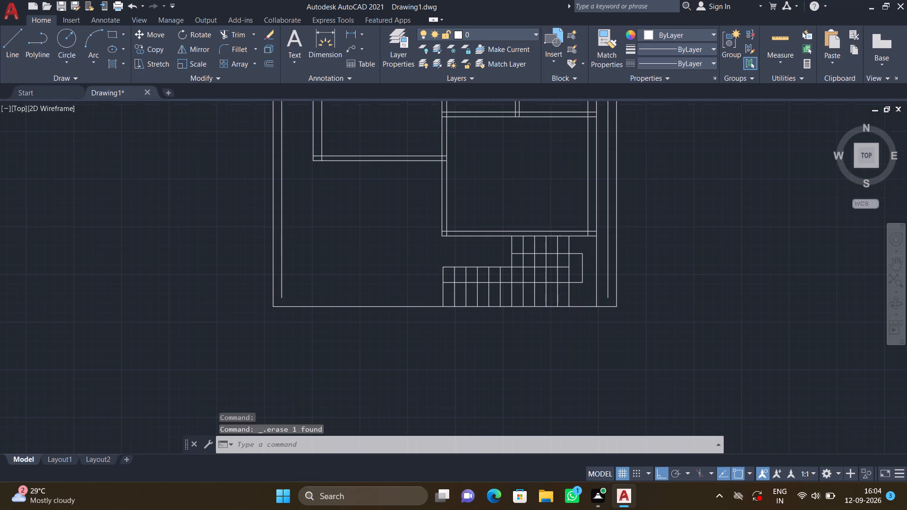
pyautogui.scroll(1, 460, 281)
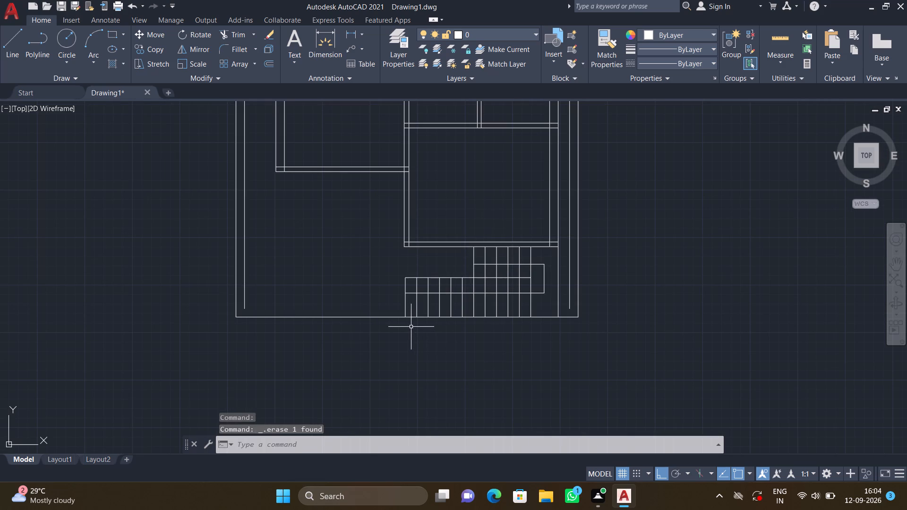
pyautogui.scroll(2, 359, 334)
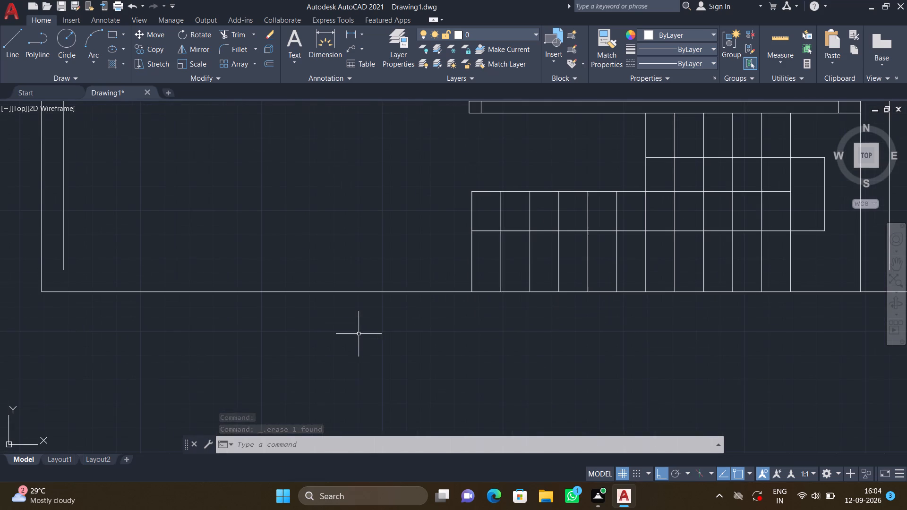
pyautogui.scroll(-1, 378, 317)
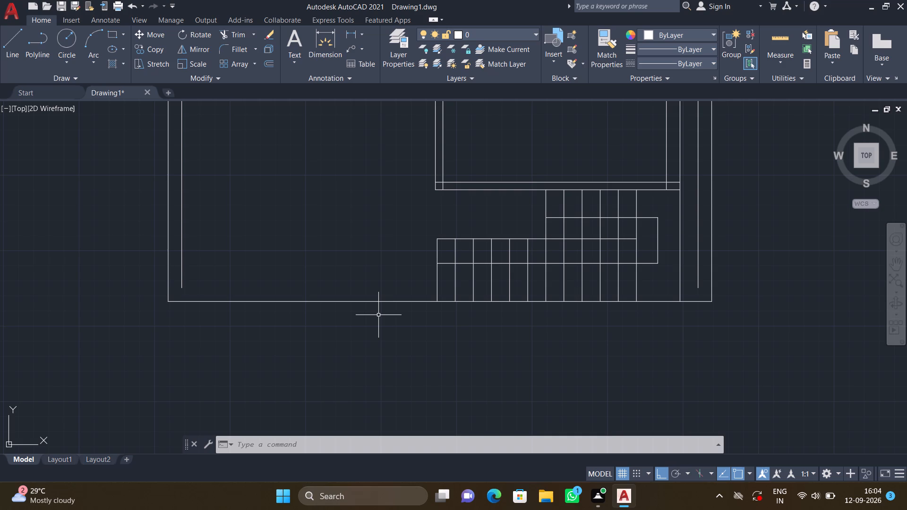
pyautogui.press('o')
pyautogui.press('Return')
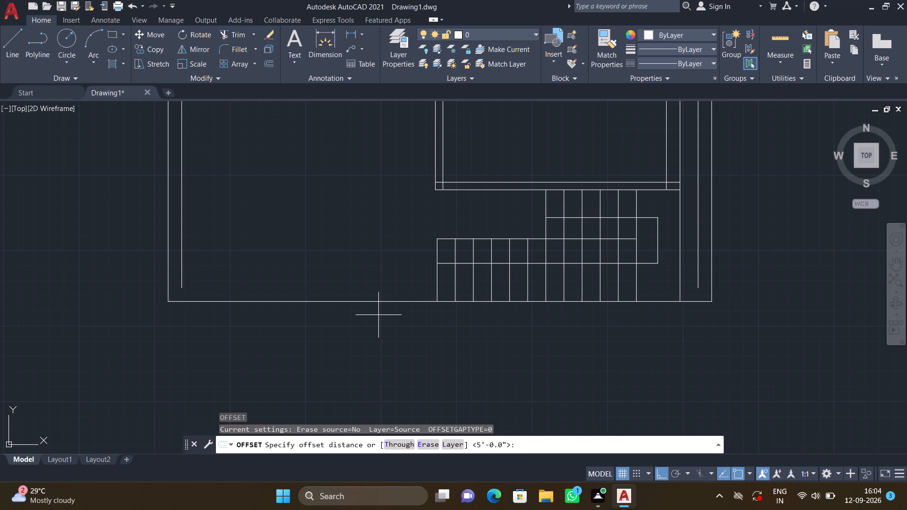
pyautogui.press('6')
pyautogui.press("'")
pyautogui.press('Return')
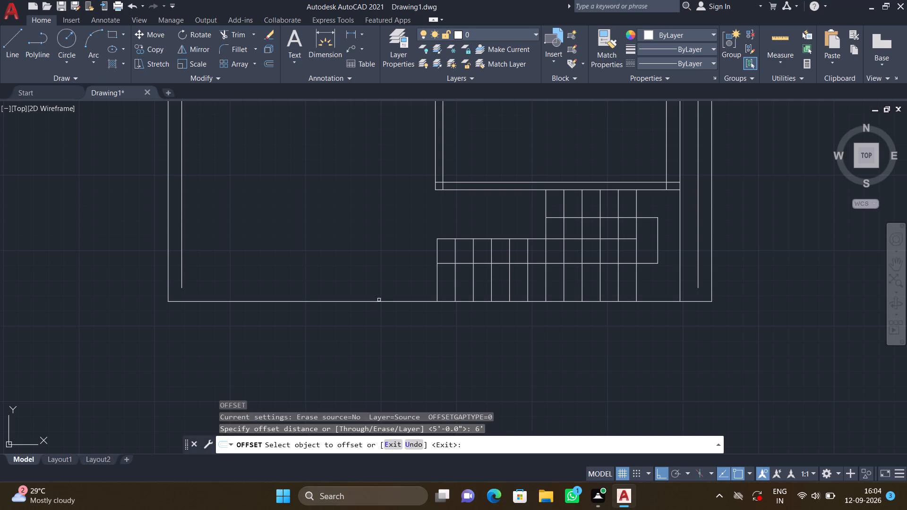
pyautogui.click(383, 302)
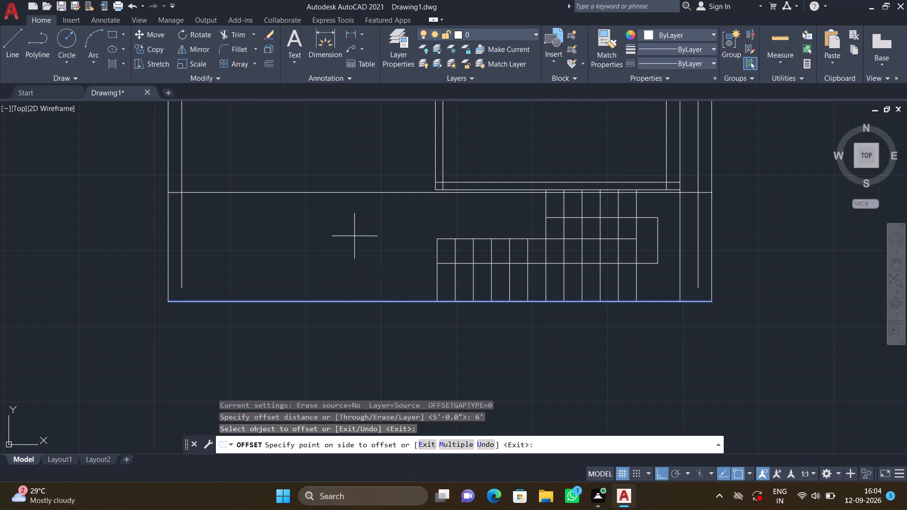
pyautogui.click(366, 230)
pyautogui.press('Return')
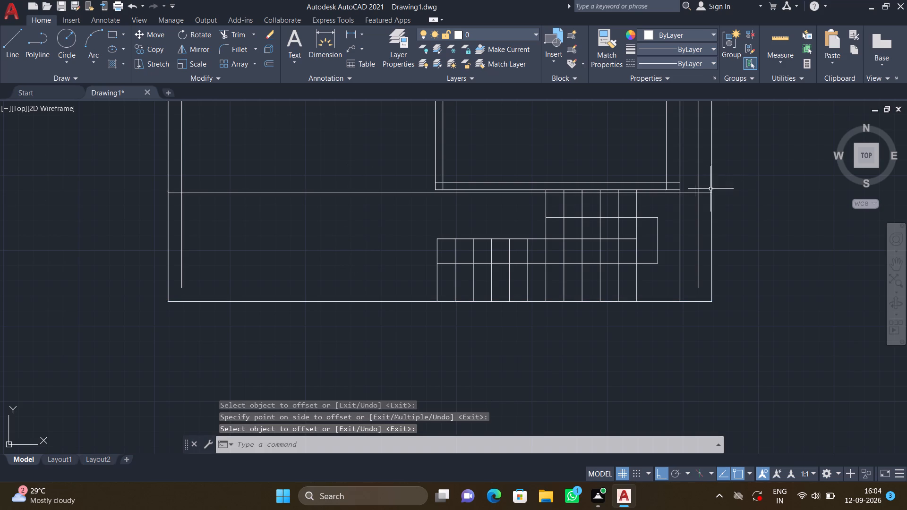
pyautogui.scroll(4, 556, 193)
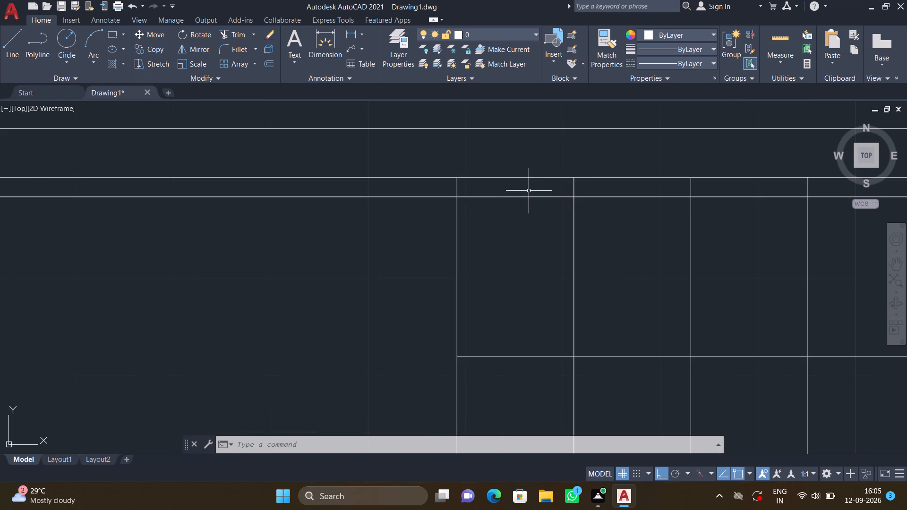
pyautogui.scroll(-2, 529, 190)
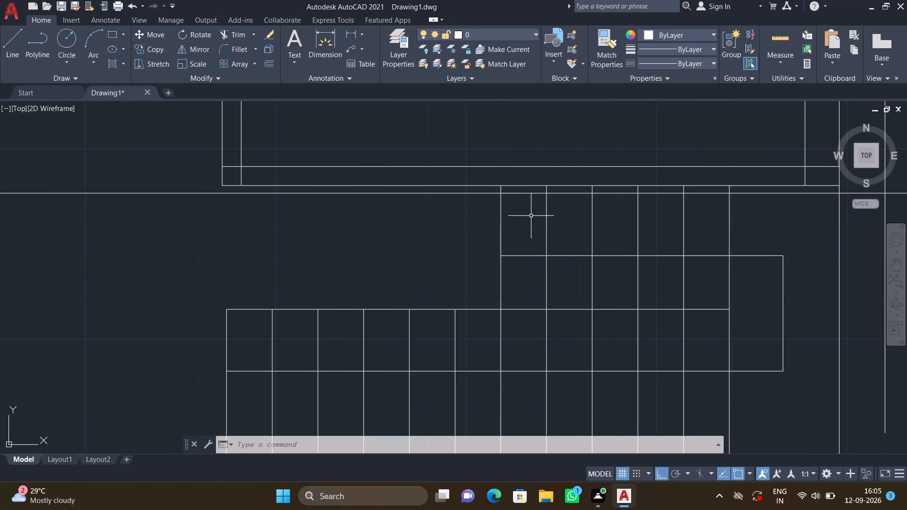
# Delete the 6' offset line running just below the room's bottom wall across the upper flight.
pyautogui.scroll(1, 523, 195)
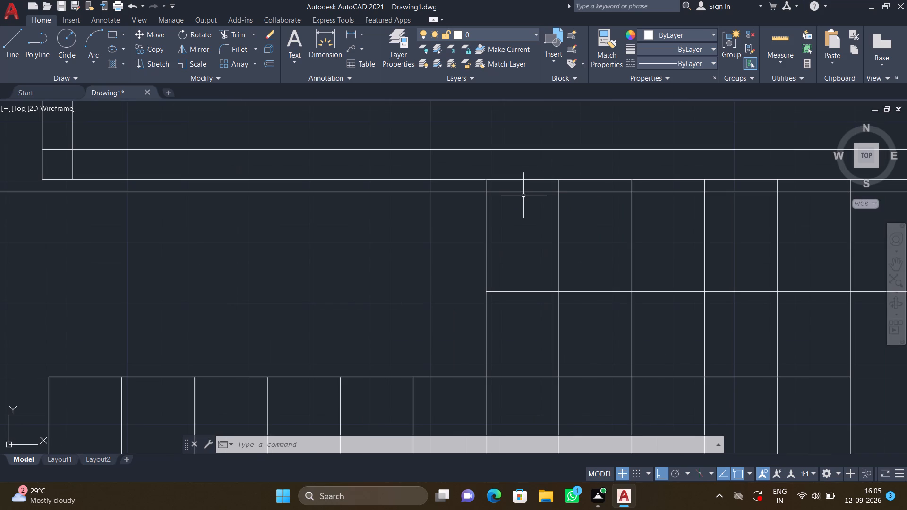
pyautogui.click(496, 191)
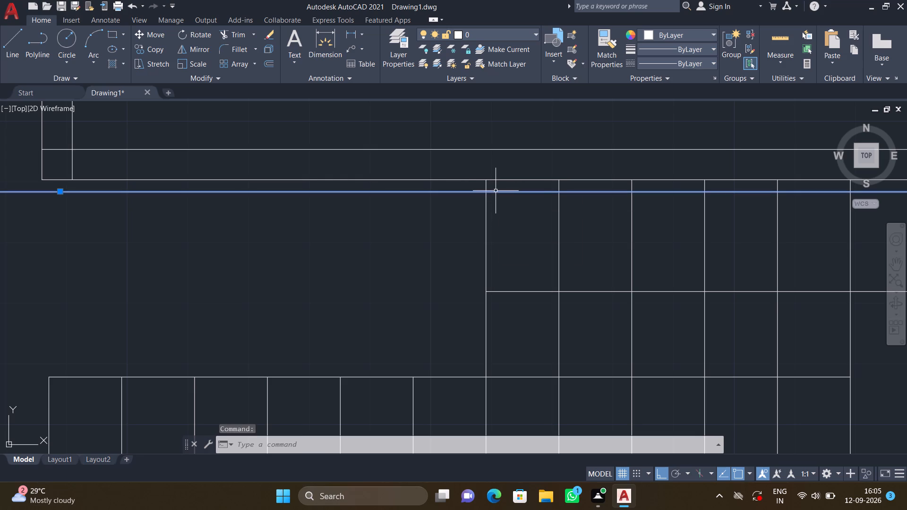
pyautogui.press('Delete')
# Delete the horizontal line dividing the upper and lower stair flights.
pyautogui.scroll(-2, 496, 191)
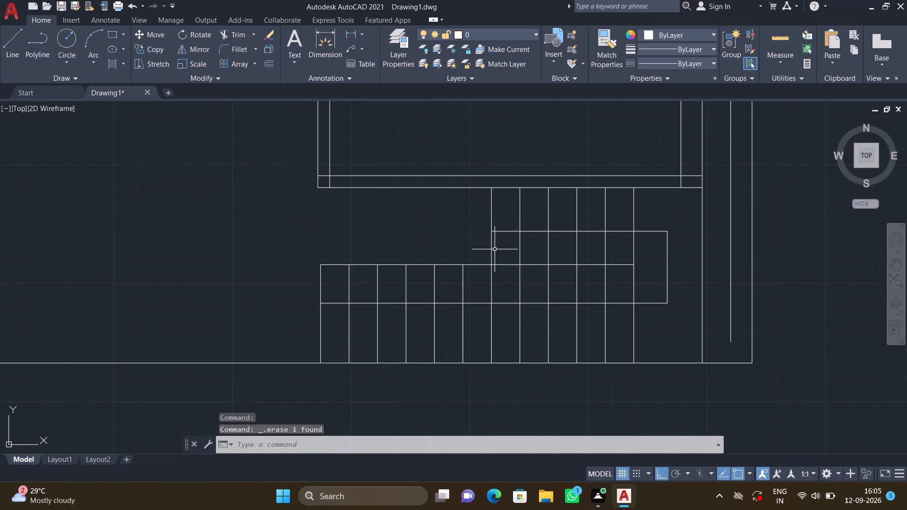
pyautogui.scroll(1, 505, 266)
pyautogui.click(499, 262)
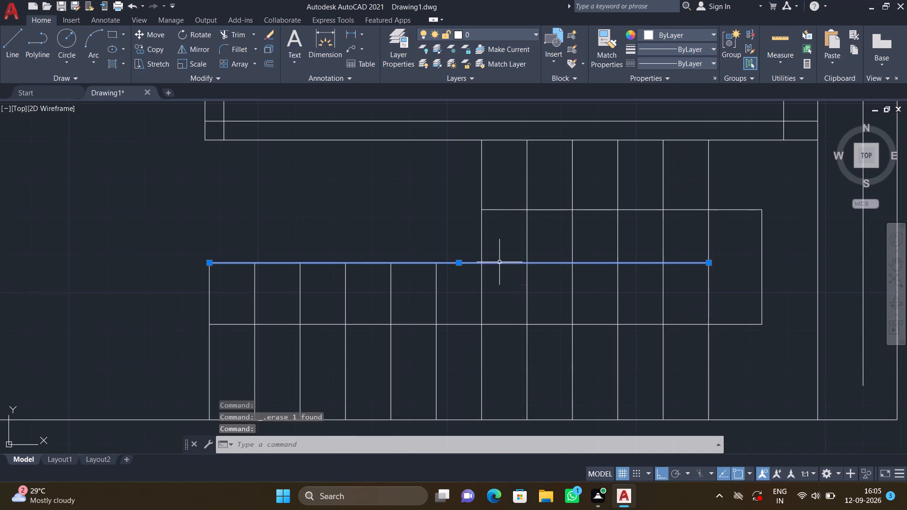
pyautogui.press('Delete')
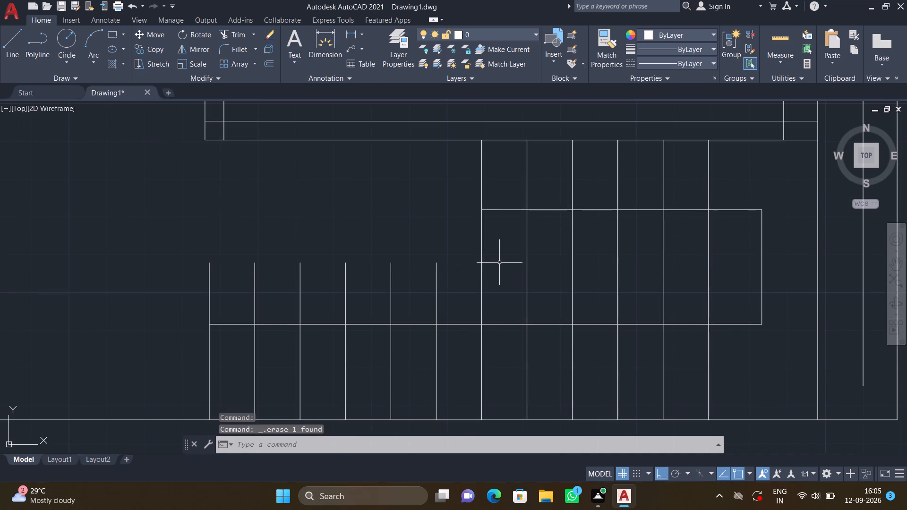
# Delete the three segments of the stair path line: the lower horizontal, the upper horizontal and the vertical connector.
pyautogui.click(510, 324)
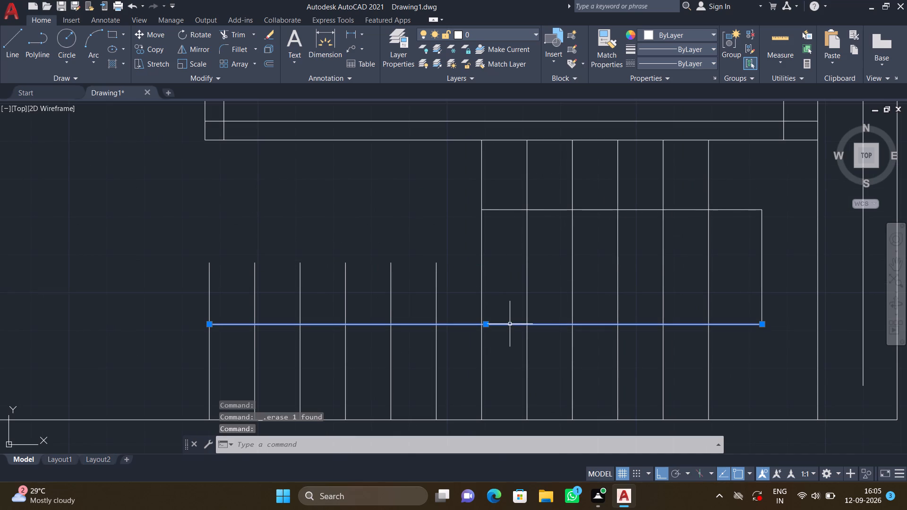
pyautogui.press('Delete')
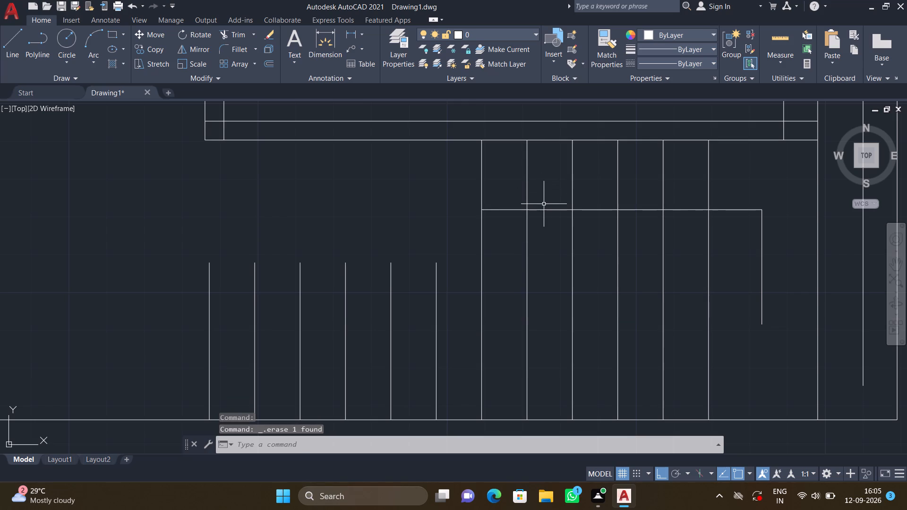
pyautogui.click(549, 210)
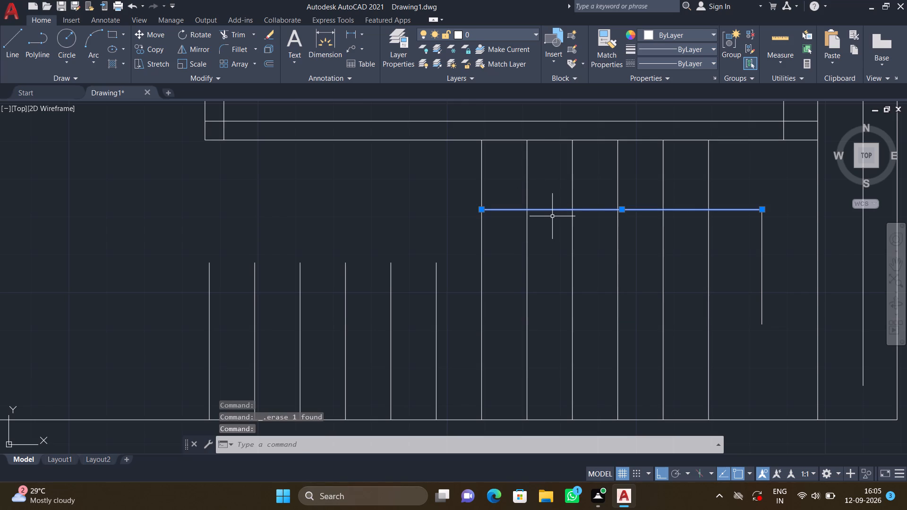
pyautogui.press('Delete')
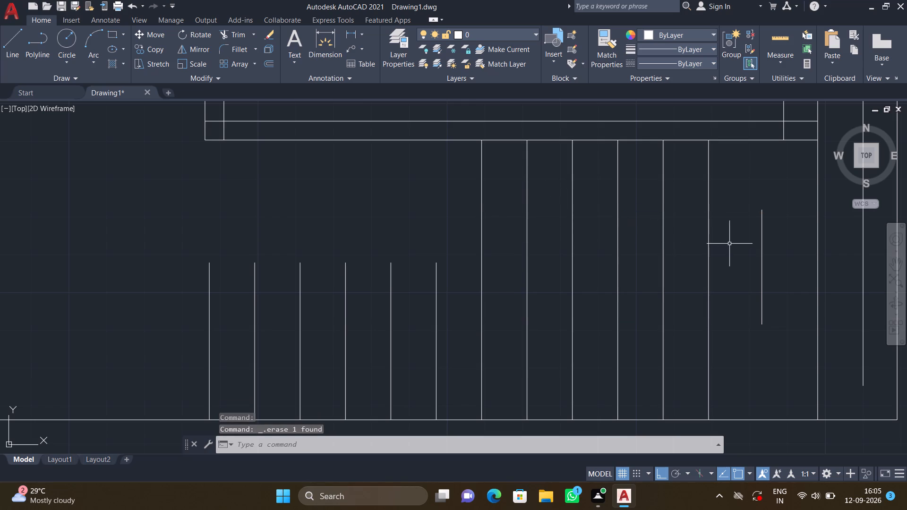
pyautogui.click(762, 233)
pyautogui.press('BackSpace')
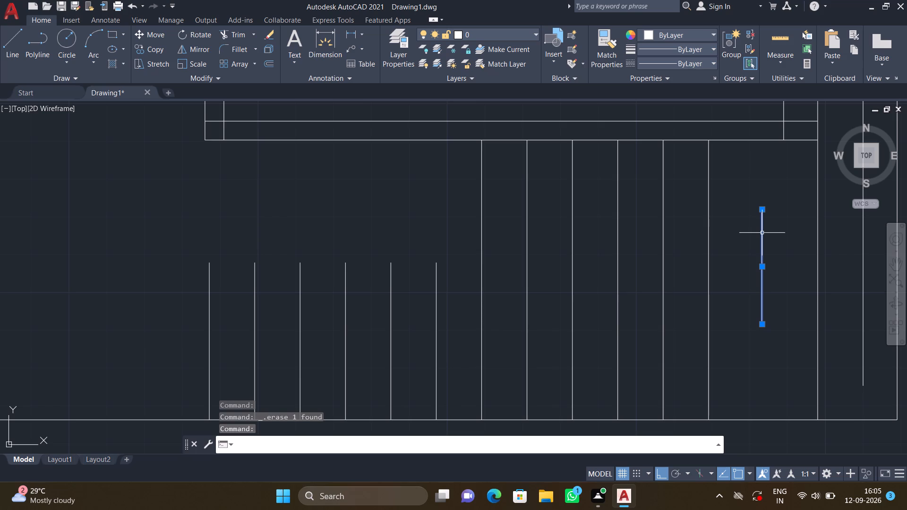
pyautogui.press('Delete')
pyautogui.press('Escape')
pyautogui.press('Delete')
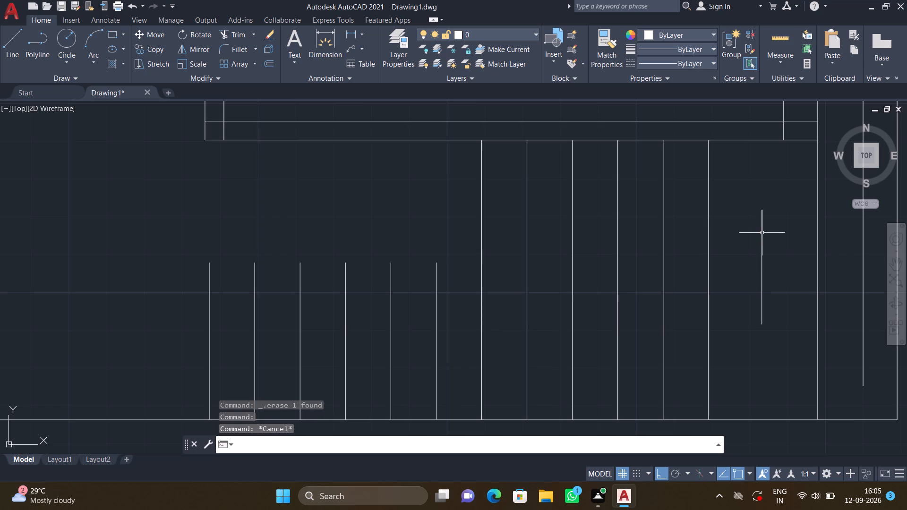
pyautogui.click(762, 268)
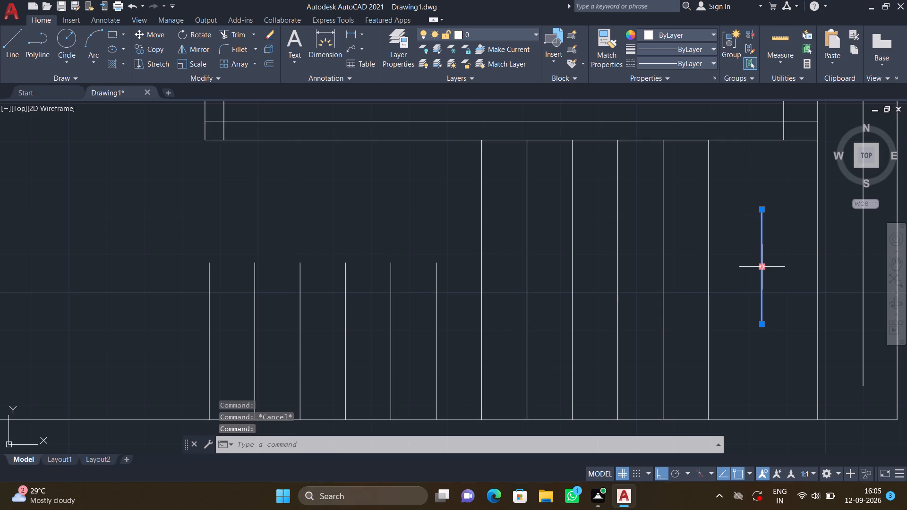
pyautogui.press('Delete')
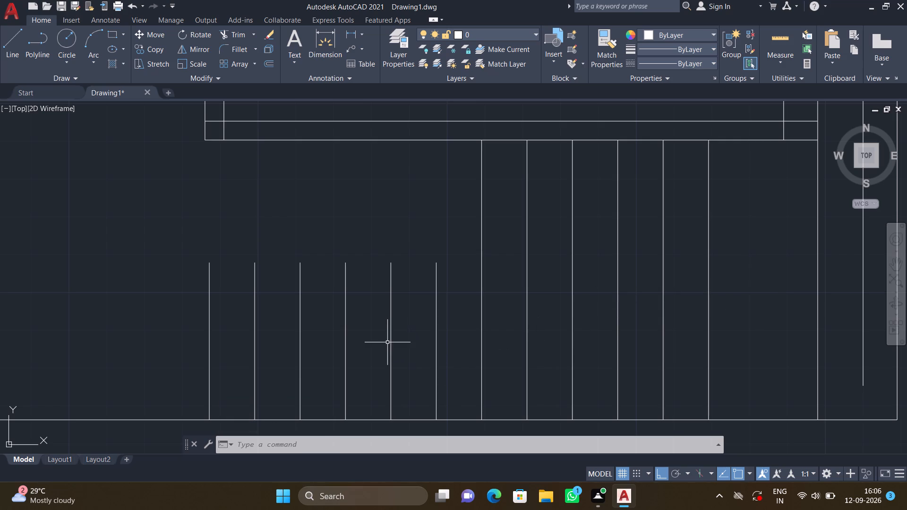
# Draw a horizontal line from the leftmost tread line's midpoint across the lower flight, ending in the landing past the rightmost tread.
pyautogui.press('l')
pyautogui.press('Return')
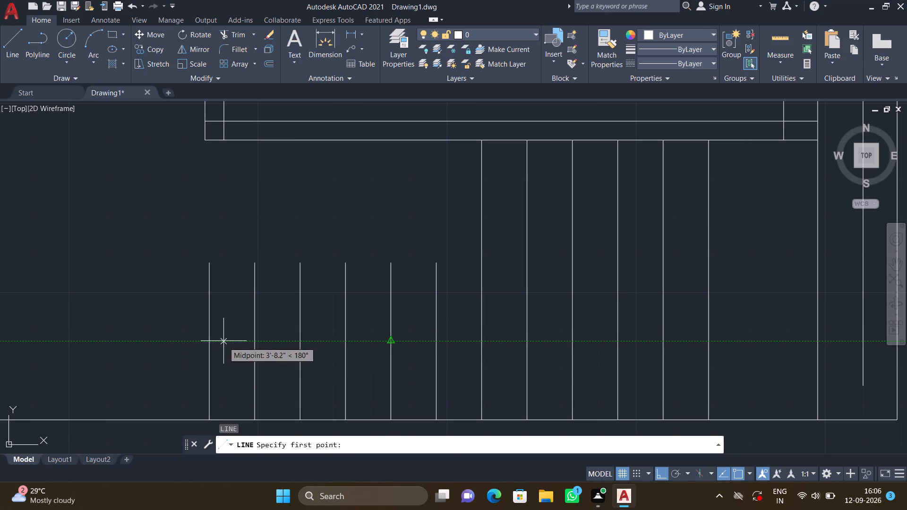
pyautogui.click(210, 341)
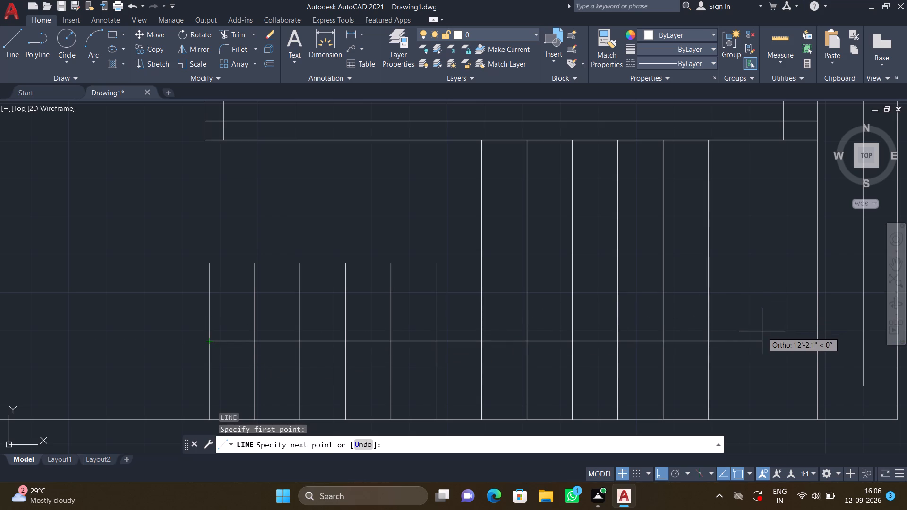
pyautogui.click(776, 333)
pyautogui.press('Return')
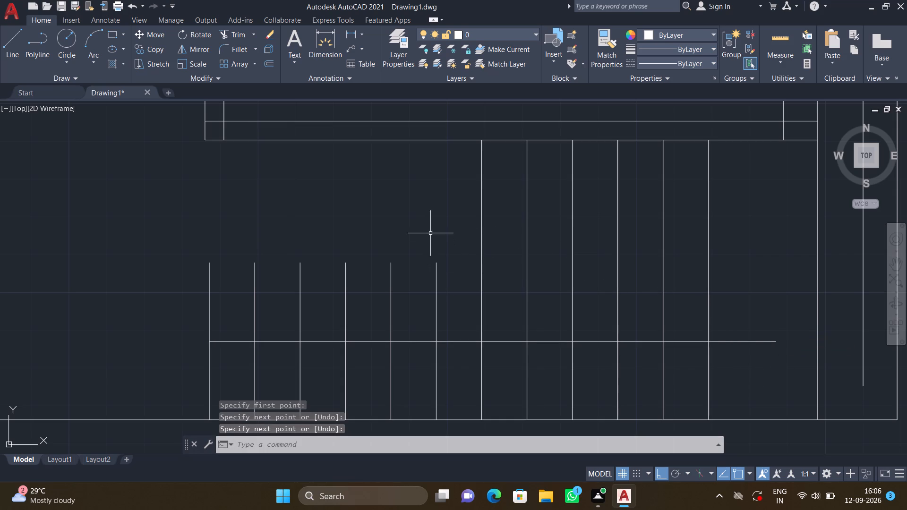
# Measure the vertical distance between the room's bottom wall and the exterior bottom wall along the upper flight's leftmost tread line.
pyautogui.scroll(-1, 427, 219)
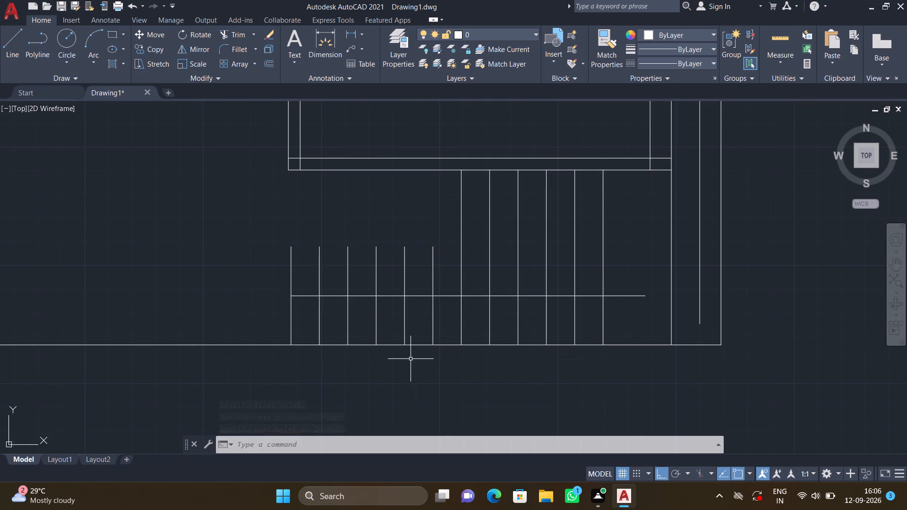
pyautogui.click(361, 32)
pyautogui.click(371, 56)
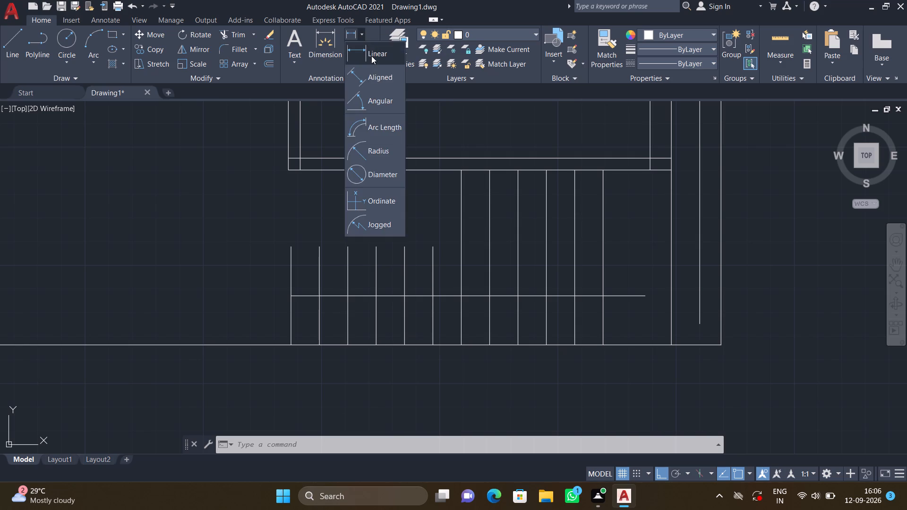
pyautogui.click(462, 171)
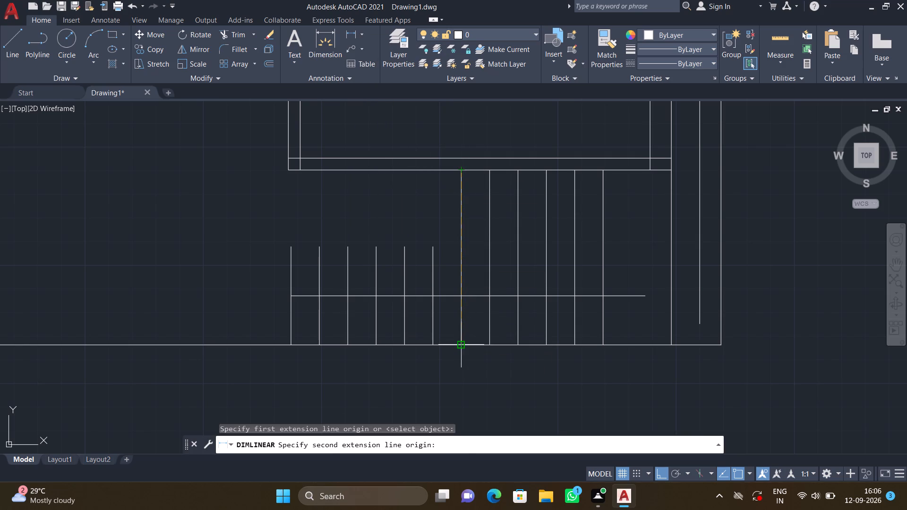
pyautogui.click(461, 343)
pyautogui.press('Escape')
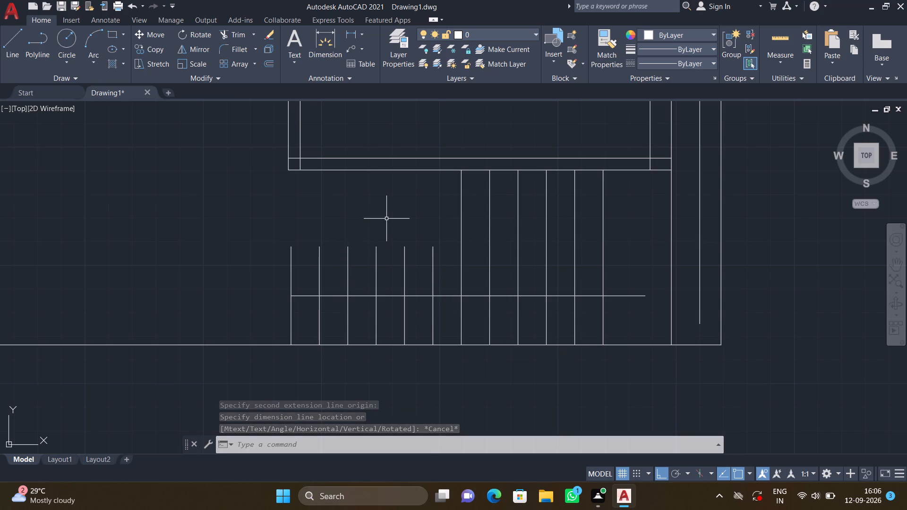
# Offset the lower line of the room's bottom wall 3'1" downward to divide the two stair flights.
pyautogui.press('o')
pyautogui.press('Return')
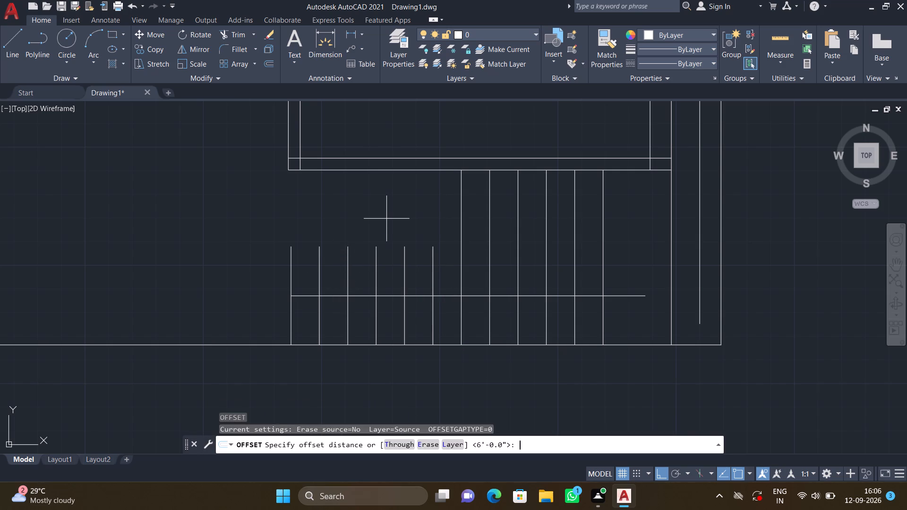
pyautogui.write("3'")
pyautogui.write('1"')
pyautogui.press('Return')
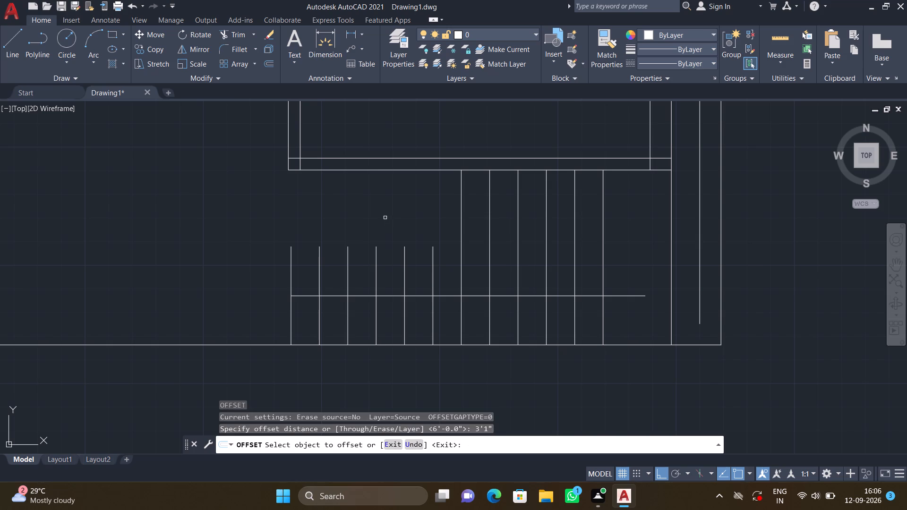
pyautogui.click(402, 170)
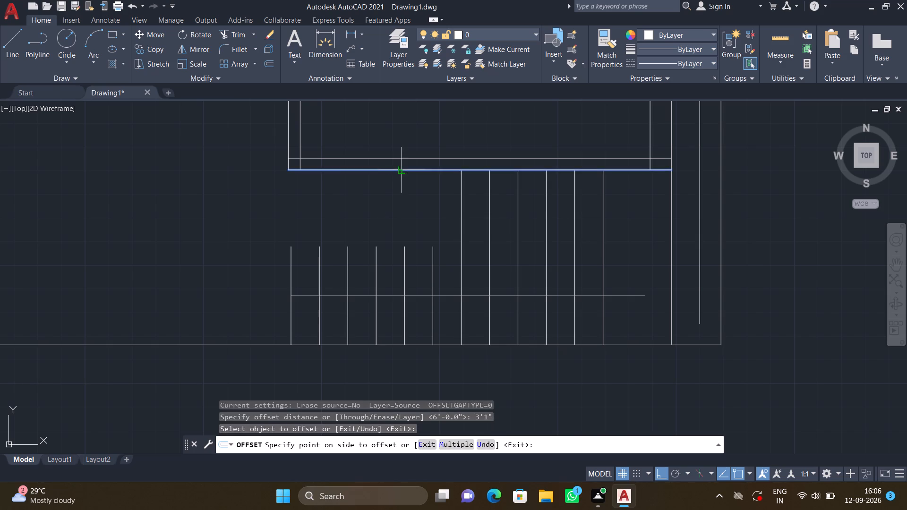
pyautogui.click(359, 234)
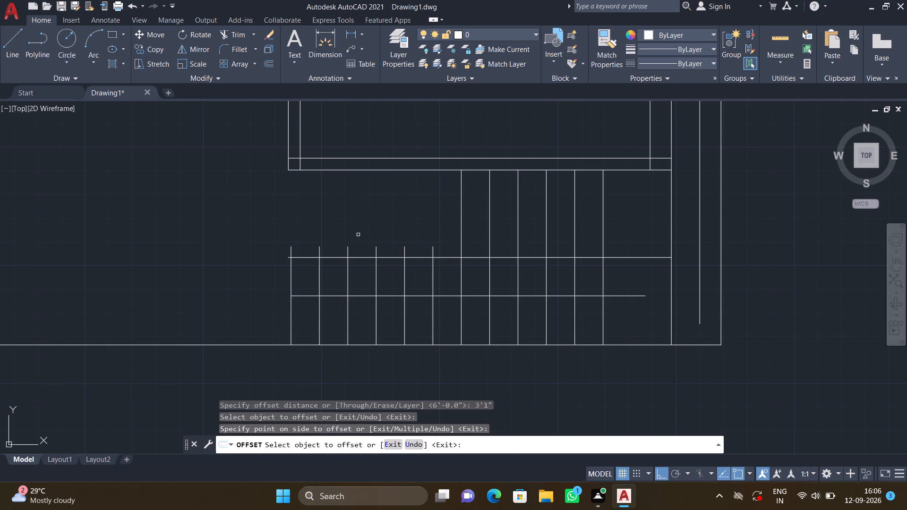
pyautogui.press('Return')
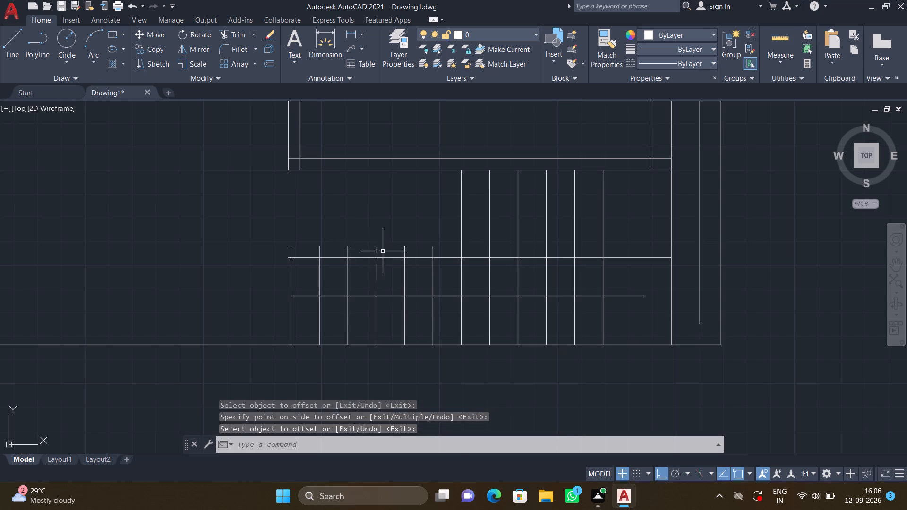
# Trim the six left tread lines above the flight divider and the divider's overhang past the leftmost tread.
pyautogui.scroll(1, 390, 254)
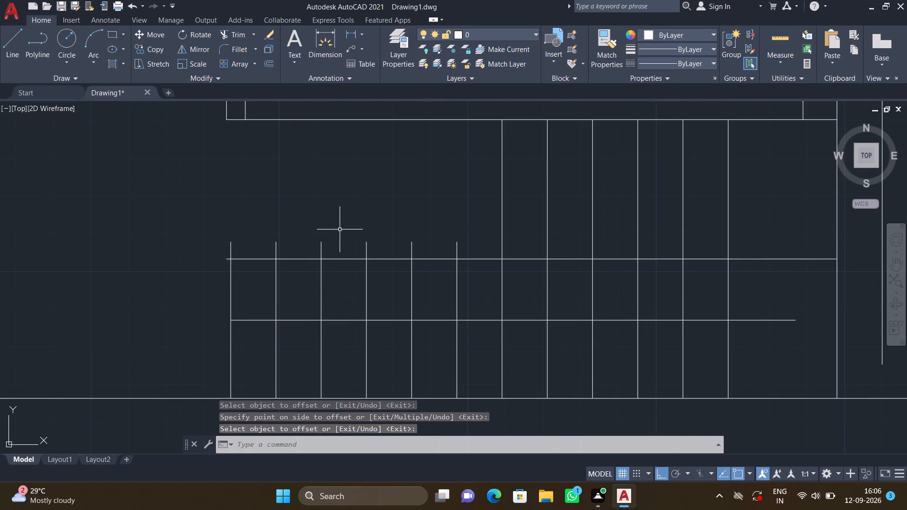
pyautogui.write('TR')
pyautogui.press('Return')
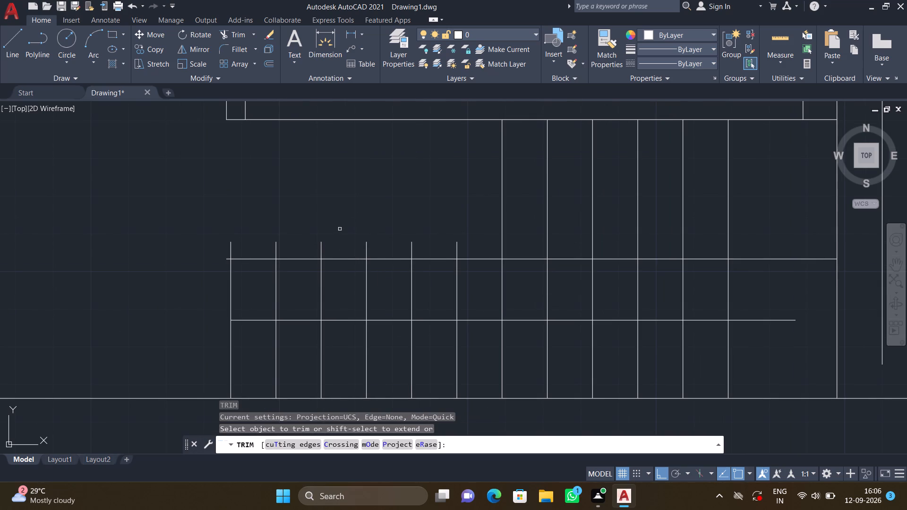
pyautogui.click(224, 248)
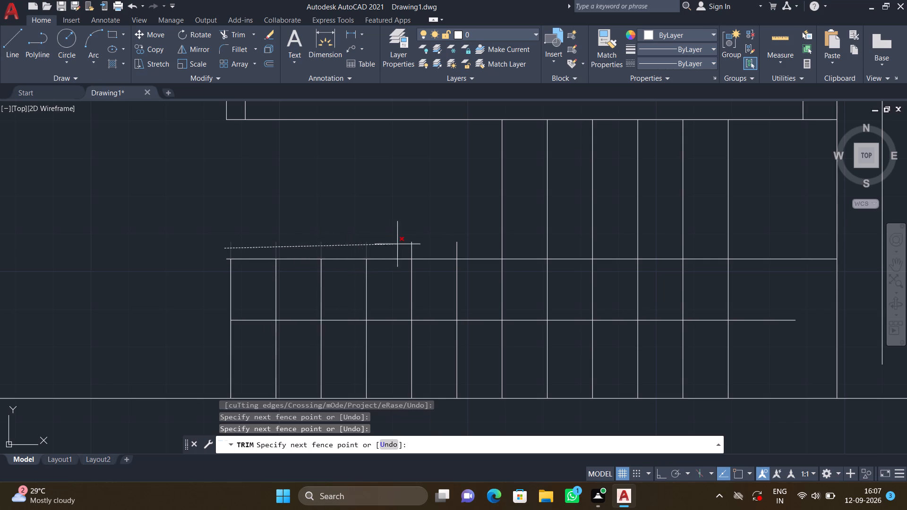
pyautogui.click(460, 248)
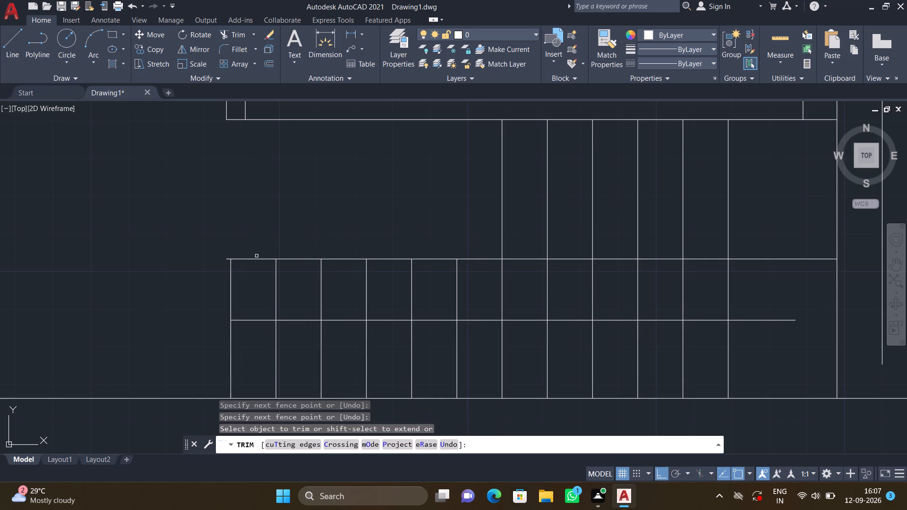
pyautogui.scroll(2, 227, 259)
pyautogui.click(225, 252)
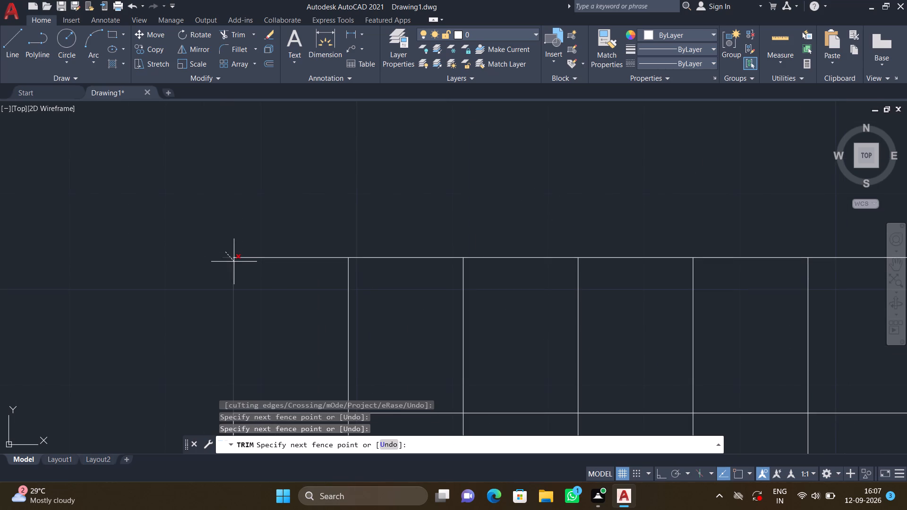
pyautogui.click(228, 265)
pyautogui.press('Return')
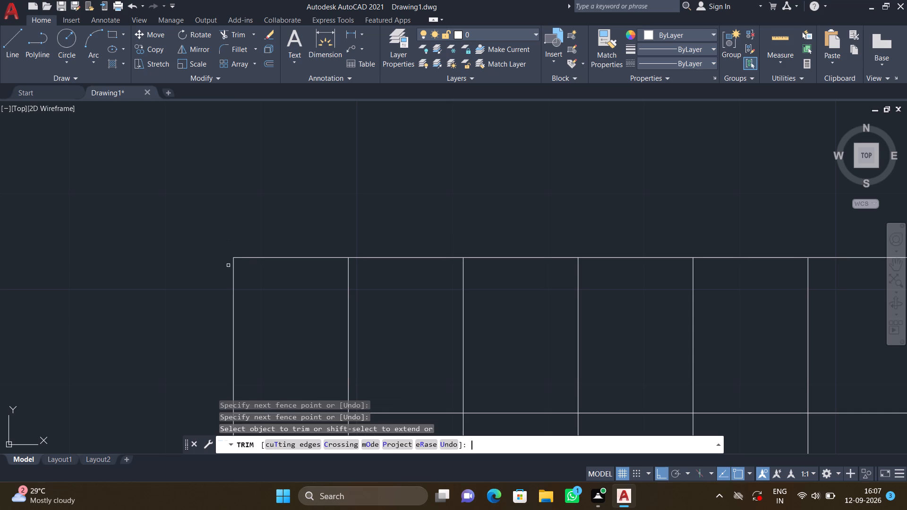
# Trim the flight divider's segment crossing the landing, past the rightmost tread line.
pyautogui.scroll(-2, 260, 268)
pyautogui.scroll(-2, 306, 329)
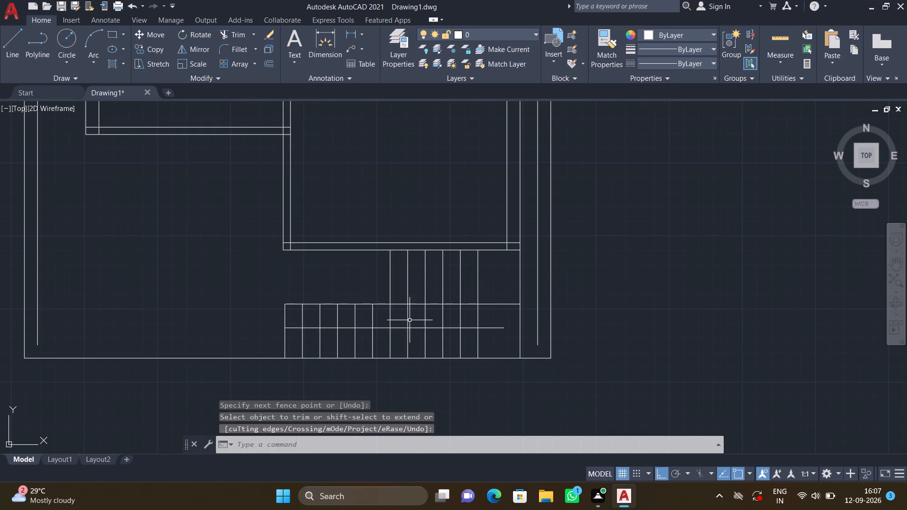
pyautogui.moveTo(445, 332); pyautogui.dragTo(409, 282, button='middle')
pyautogui.scroll(2, 371, 288)
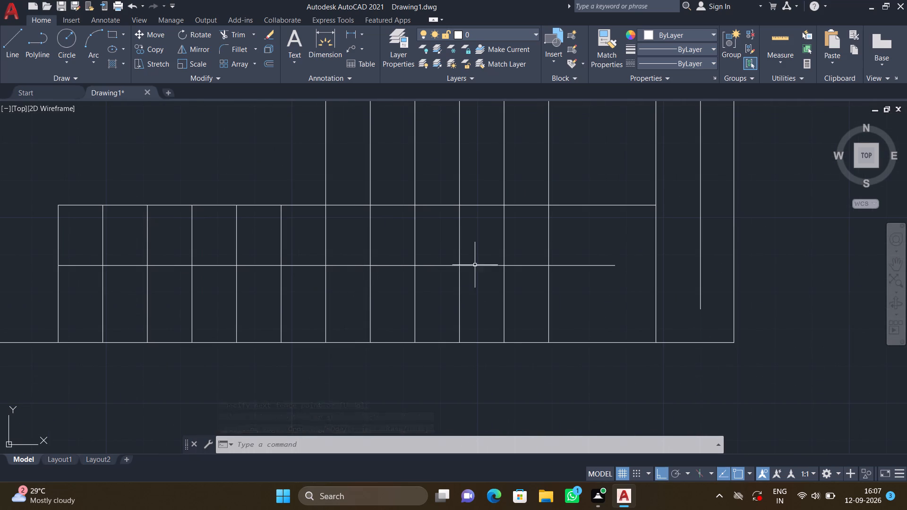
pyautogui.scroll(-1, 533, 250)
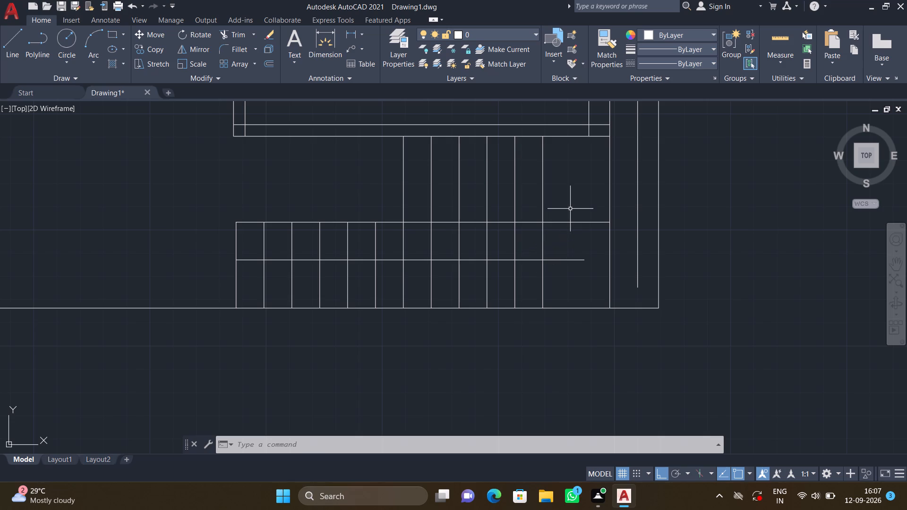
pyautogui.write('TR')
pyautogui.press('Return')
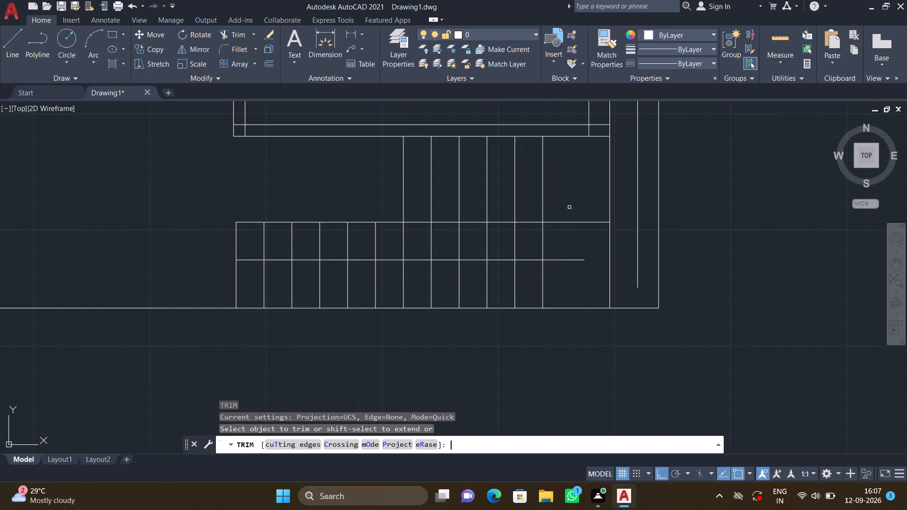
pyautogui.click(569, 207)
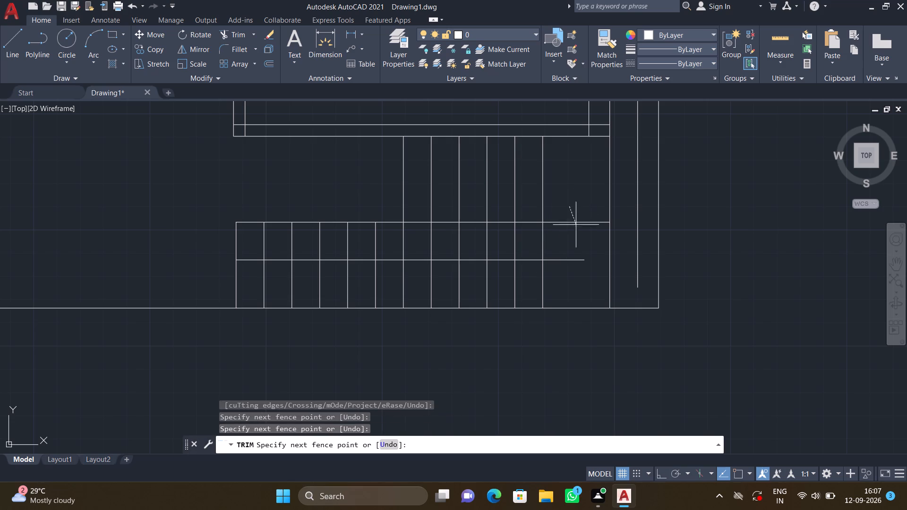
pyautogui.click(578, 242)
pyautogui.press('Return')
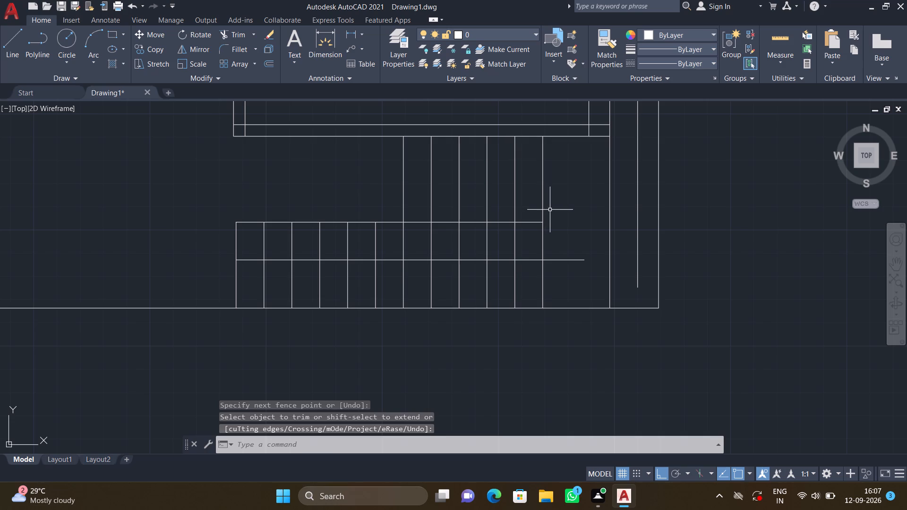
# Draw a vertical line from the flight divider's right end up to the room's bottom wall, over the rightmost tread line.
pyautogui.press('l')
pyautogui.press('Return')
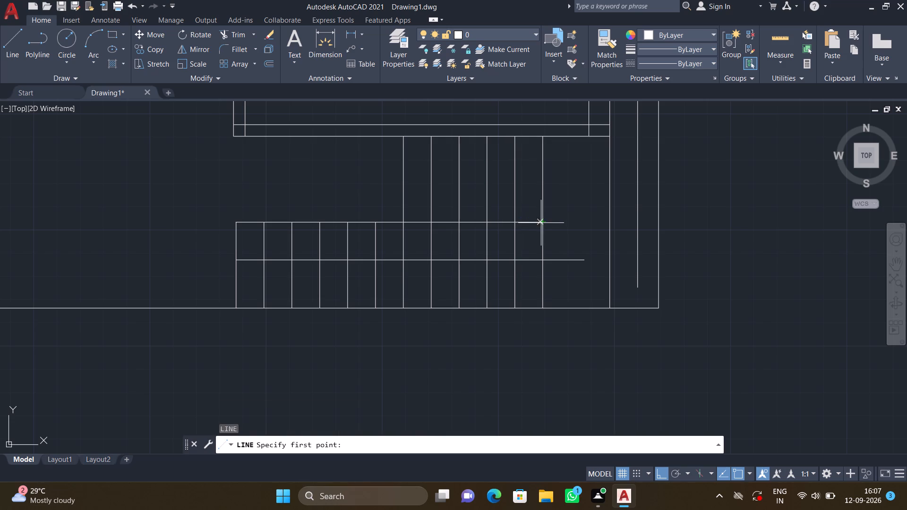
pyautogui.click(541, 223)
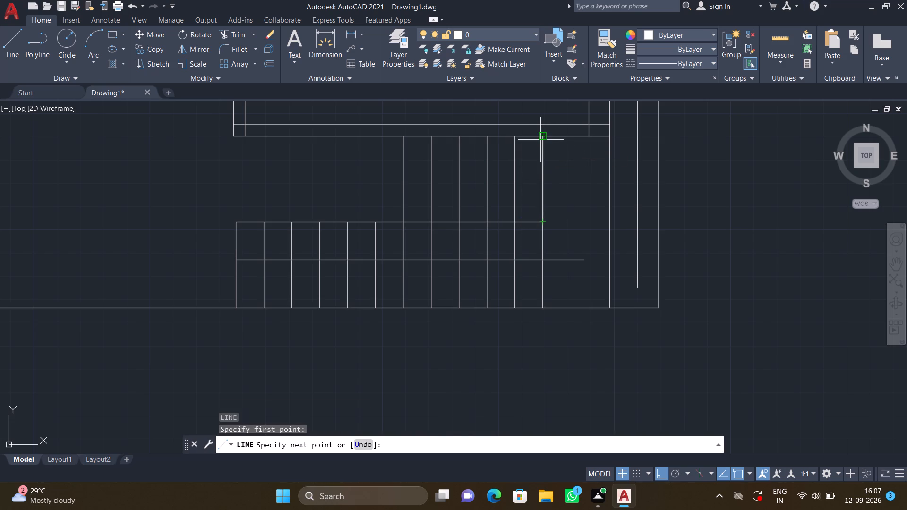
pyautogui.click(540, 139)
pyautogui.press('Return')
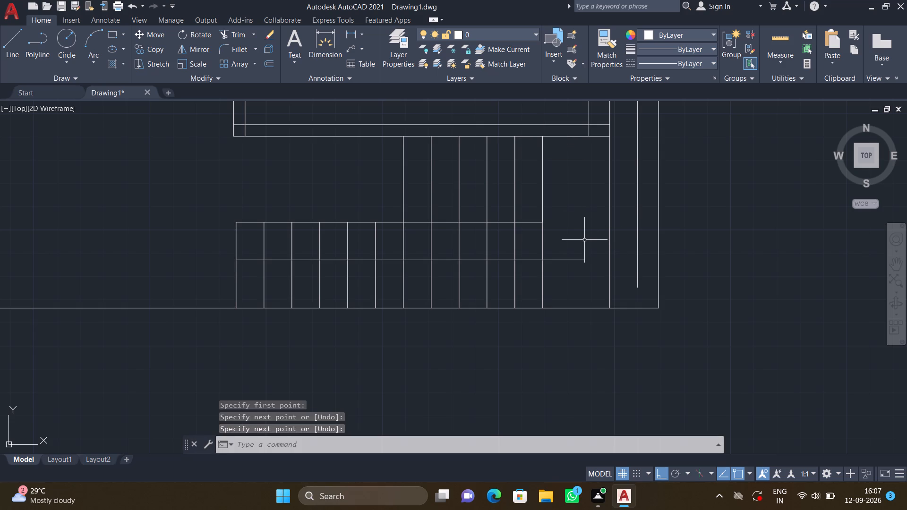
# Continue the stair path line from its landing end up to the upper flight's mid-height, then left to that flight's leftmost tread line.
pyautogui.press('l')
pyautogui.press('Return')
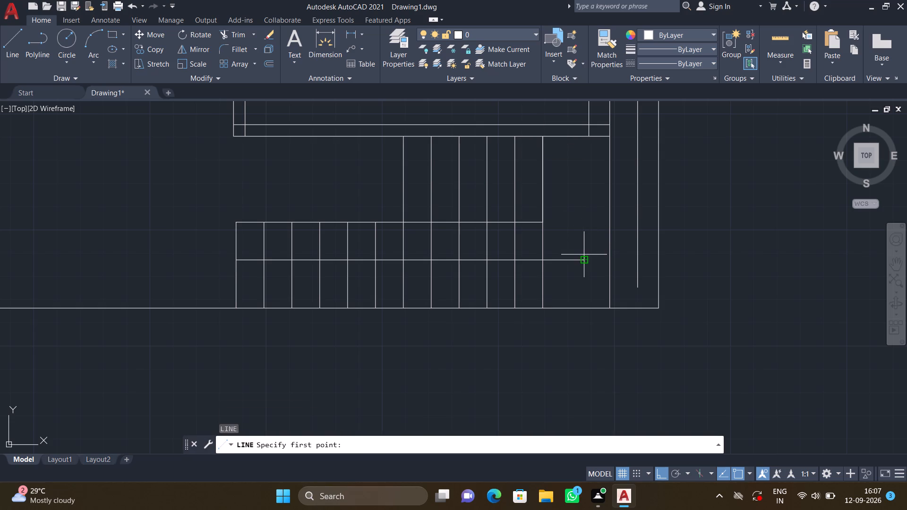
pyautogui.click(583, 260)
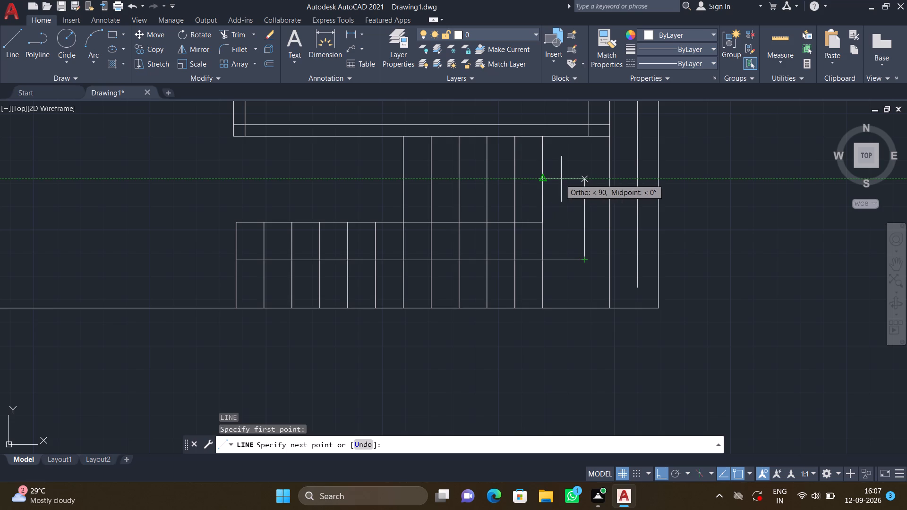
pyautogui.click(583, 179)
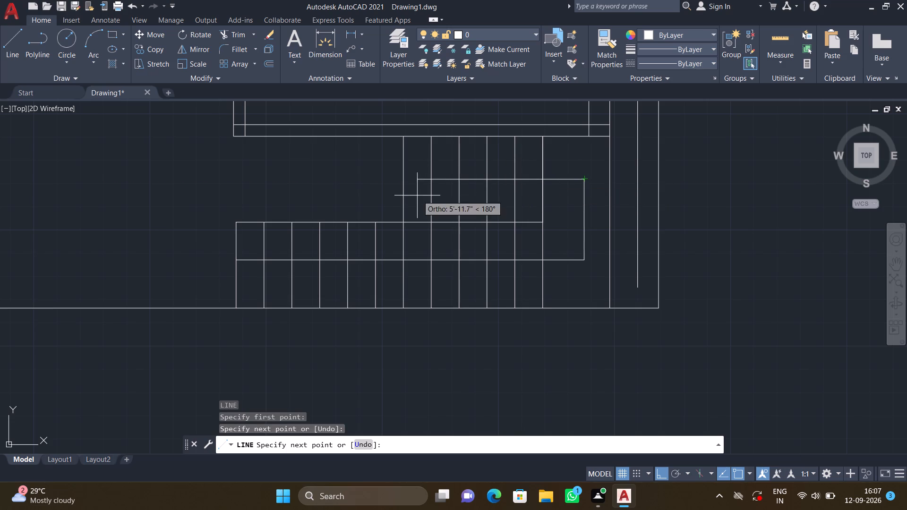
pyautogui.click(402, 180)
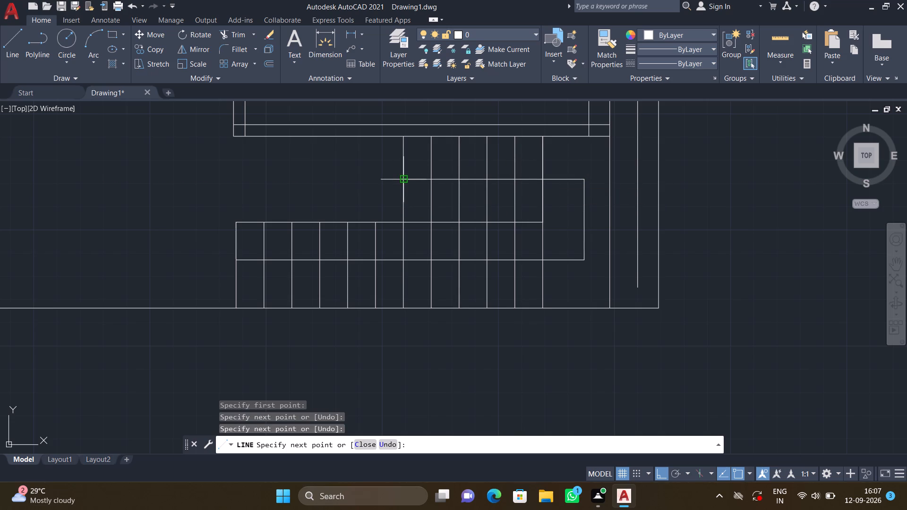
pyautogui.press('Return')
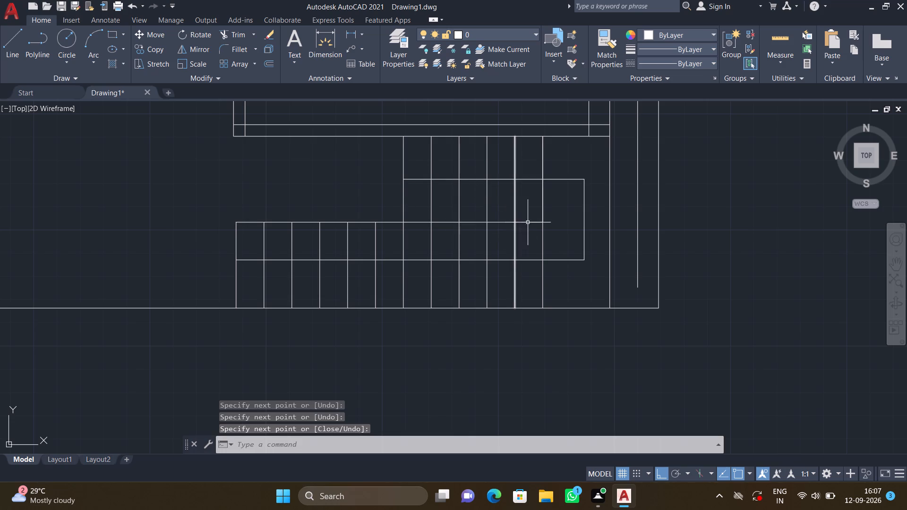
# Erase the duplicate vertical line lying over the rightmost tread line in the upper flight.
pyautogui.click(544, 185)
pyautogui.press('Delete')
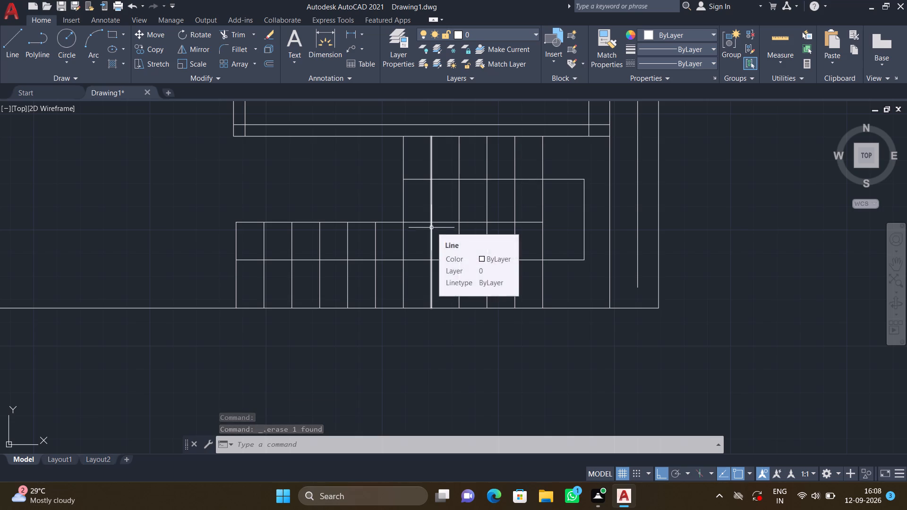
# Extend the inner line of the right exterior wall down to the bottom exterior wall line.
pyautogui.scroll(-2, 553, 247)
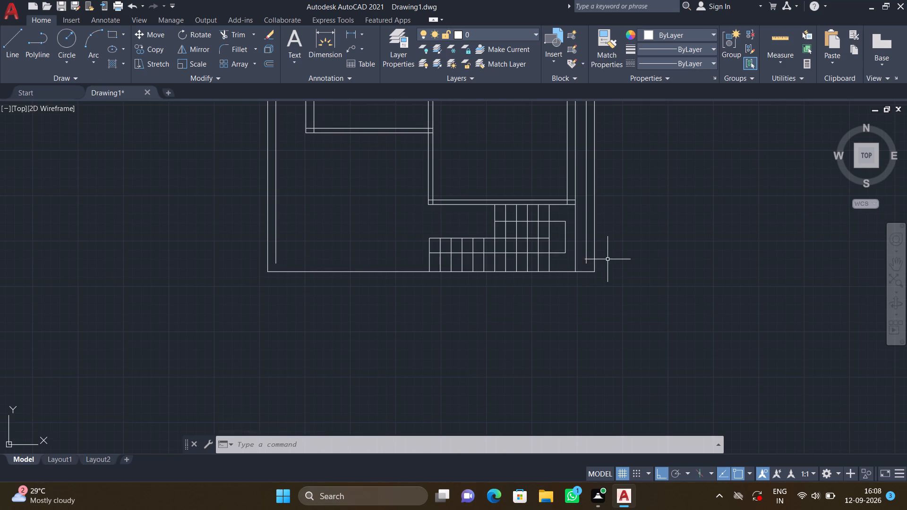
pyautogui.scroll(2, 608, 259)
pyautogui.scroll(1, 543, 271)
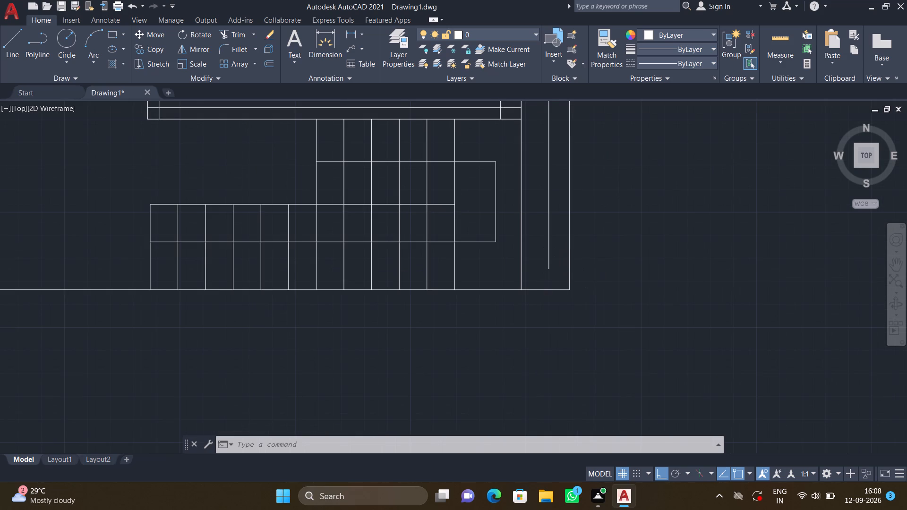
pyautogui.write('EX')
pyautogui.press('Return')
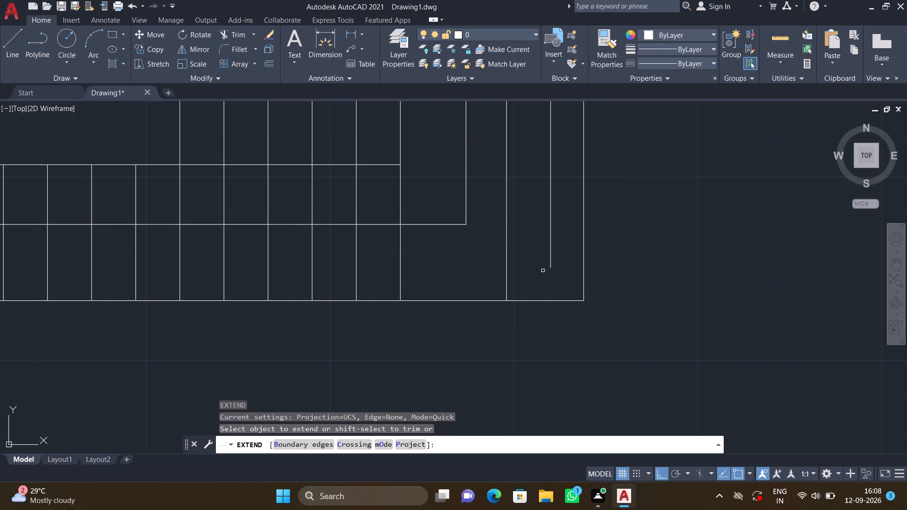
pyautogui.click(549, 258)
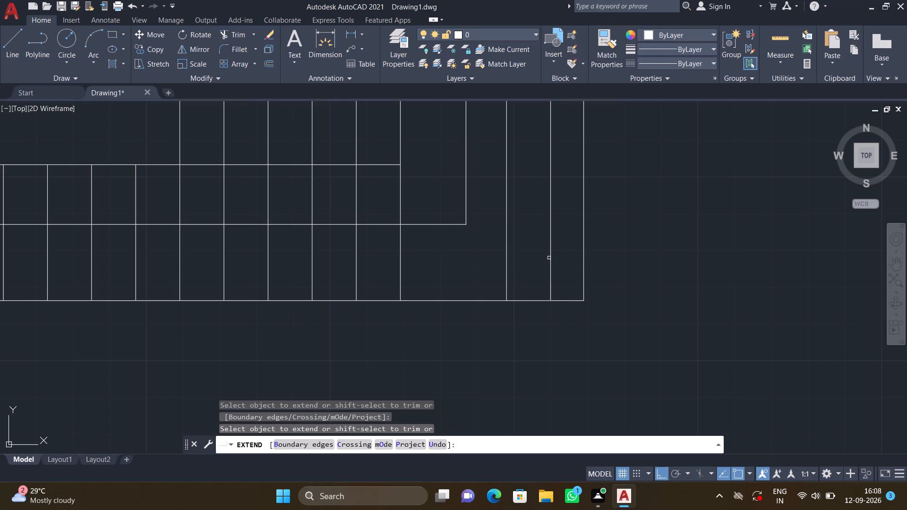
pyautogui.press('Return')
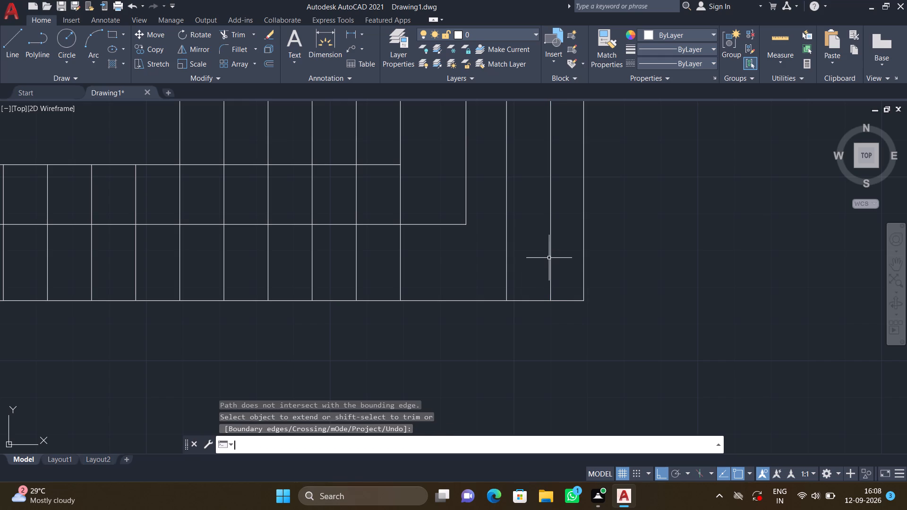
# Extend the inner line of the left exterior wall down to the bottom exterior wall line.
pyautogui.scroll(-1, 547, 259)
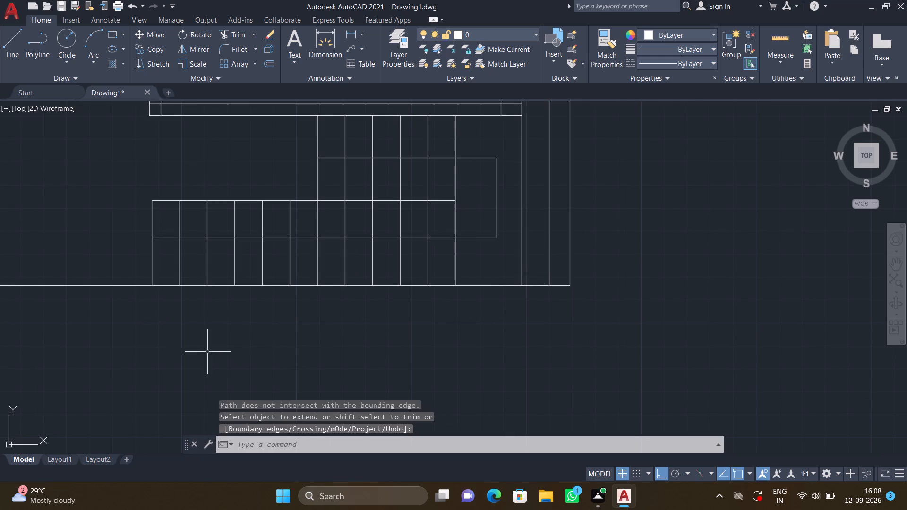
pyautogui.scroll(-2, 54, 328)
pyautogui.moveTo(78, 297); pyautogui.dragTo(198, 263, button='middle')
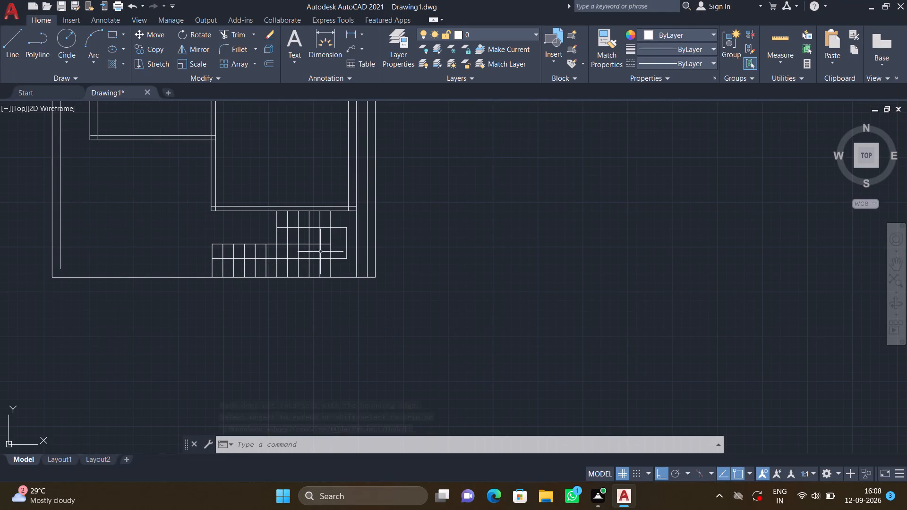
pyautogui.scroll(2, 57, 266)
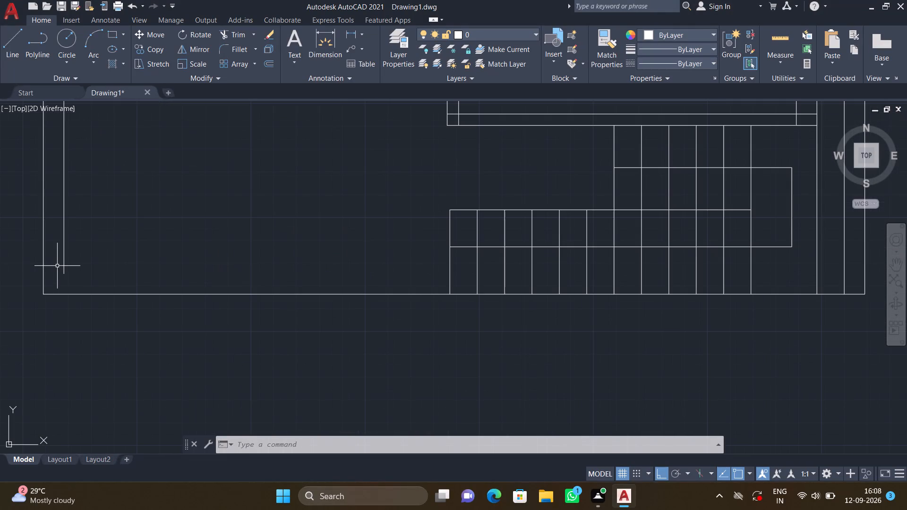
pyautogui.scroll(1, 57, 266)
pyautogui.write('EX')
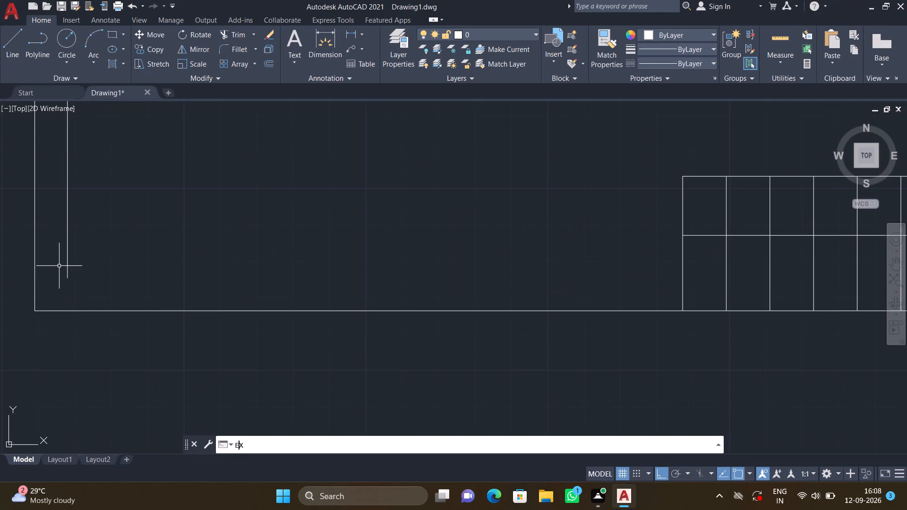
pyautogui.press('Return')
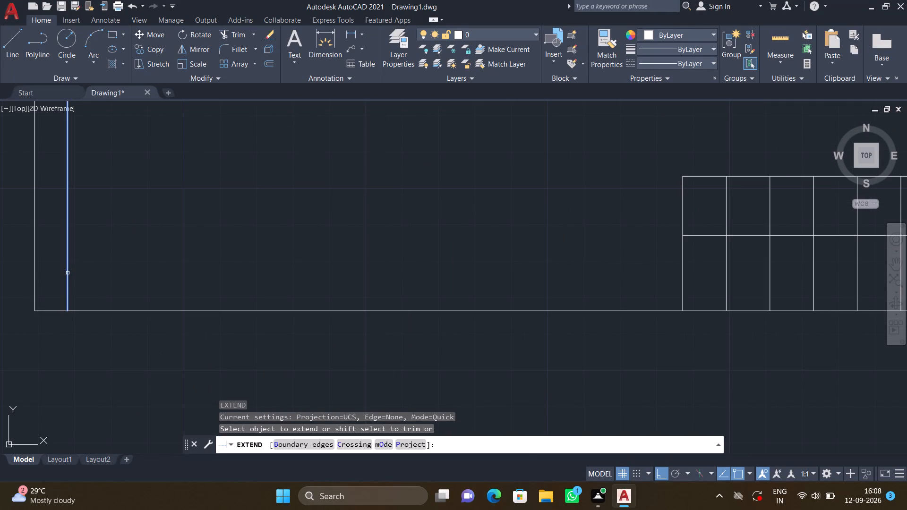
pyautogui.click(68, 273)
pyautogui.press('Return')
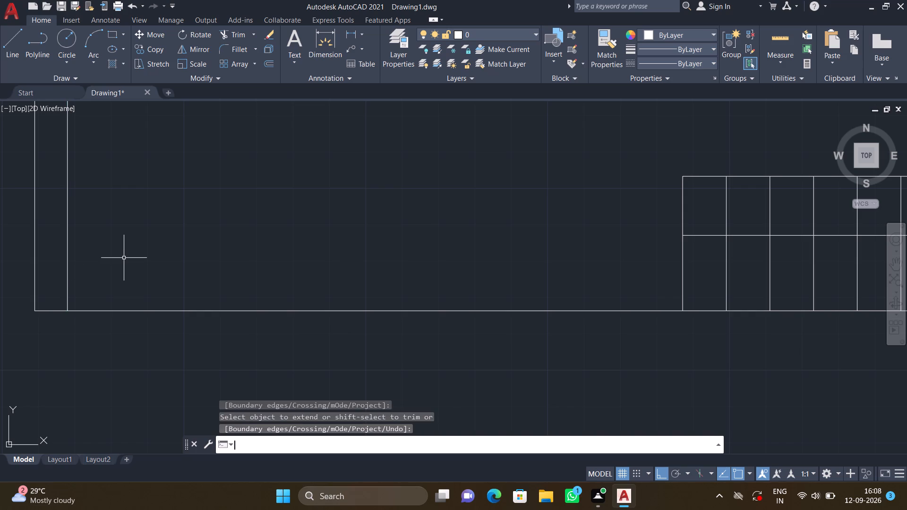
# With ortho off, draw the arrowhead's upper stroke from the left end of the upper flight's path line diagonally to the adjacent tread line.
pyautogui.scroll(-2, 124, 258)
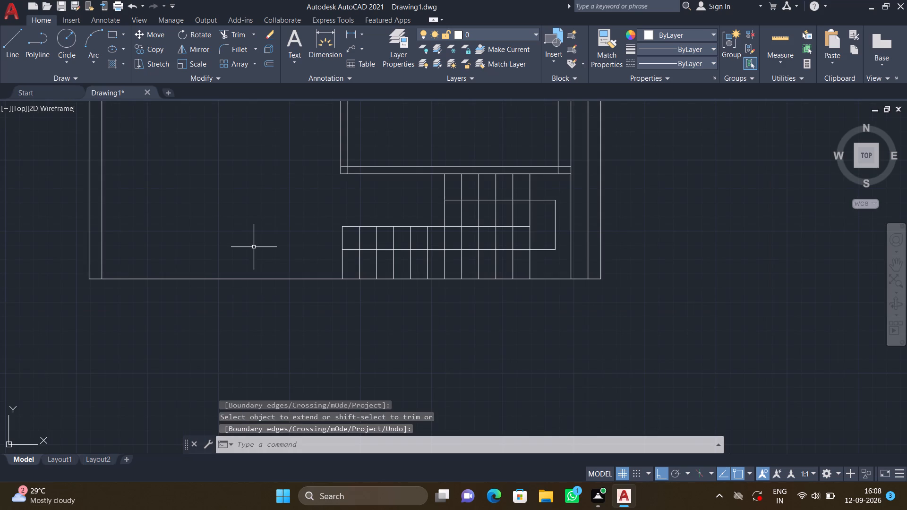
pyautogui.moveTo(294, 228); pyautogui.dragTo(296, 234, button='middle')
pyautogui.moveTo(296, 234); pyautogui.dragTo(321, 311, button='middle')
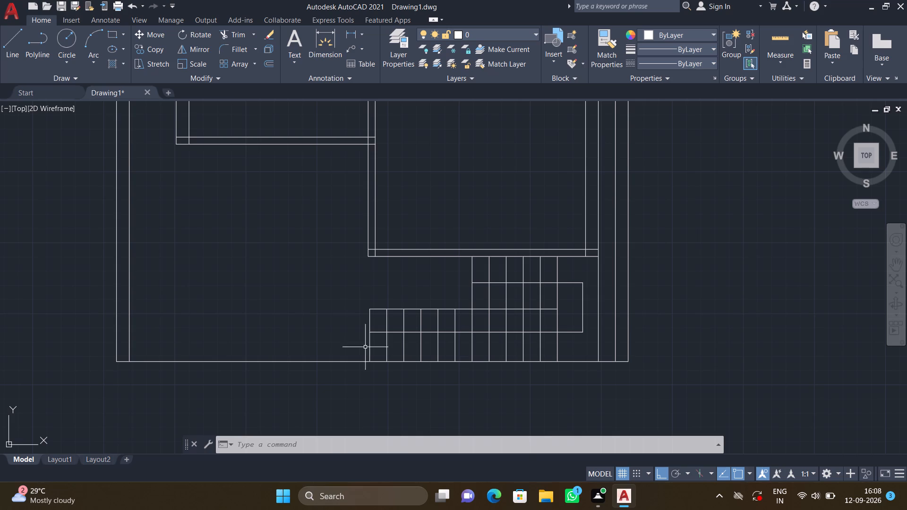
pyautogui.scroll(2, 466, 285)
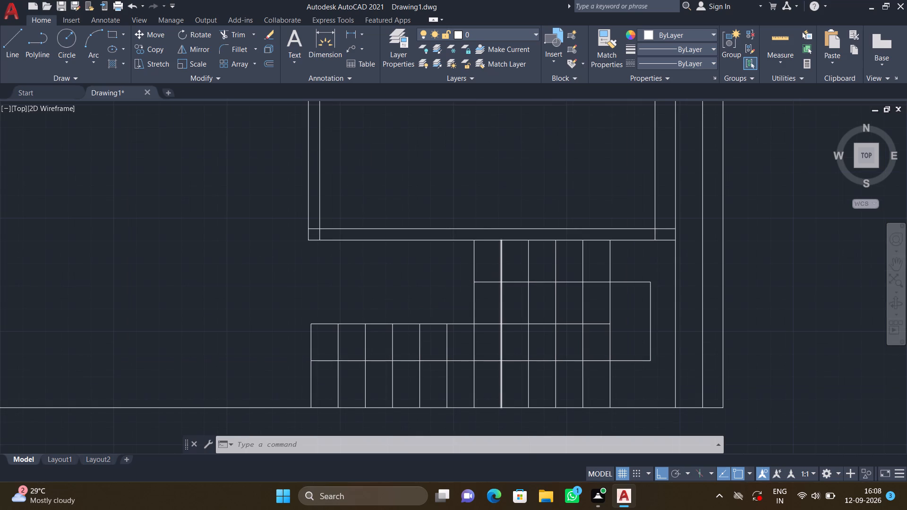
pyautogui.press('l')
pyautogui.press('Return')
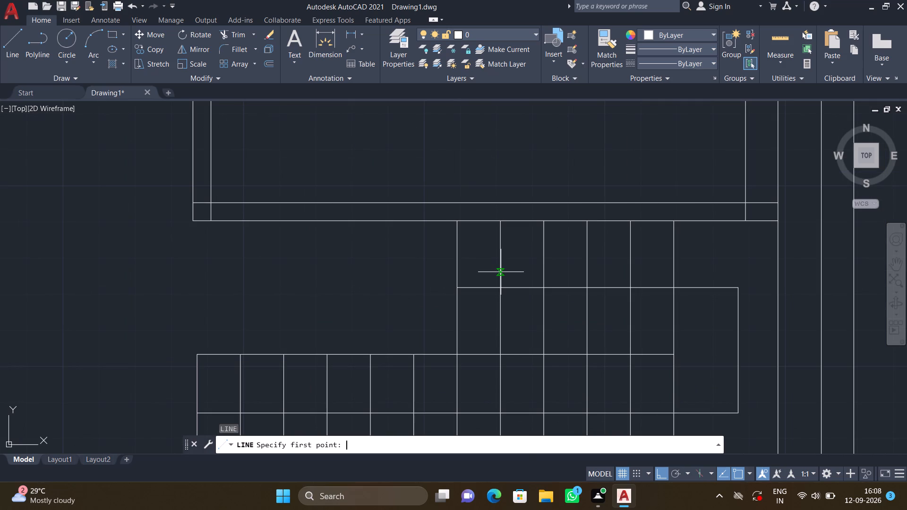
pyautogui.press('F8')
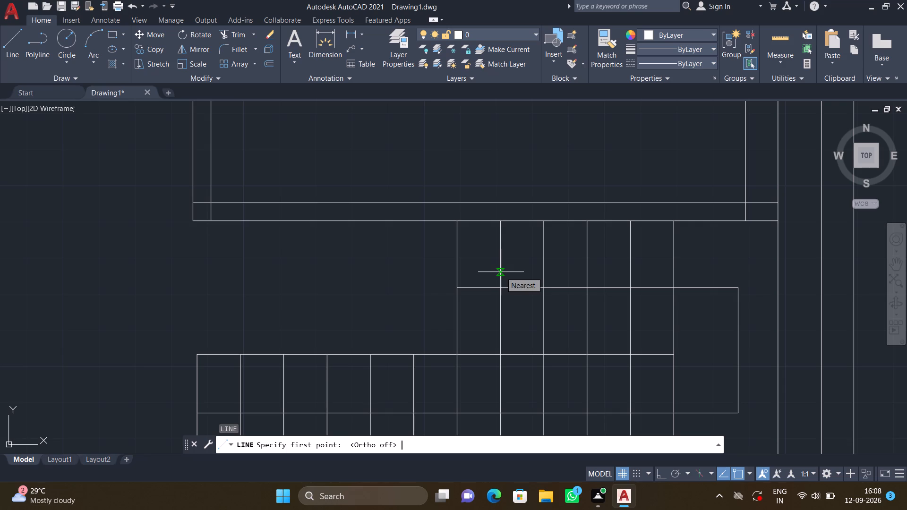
pyautogui.scroll(1, 477, 294)
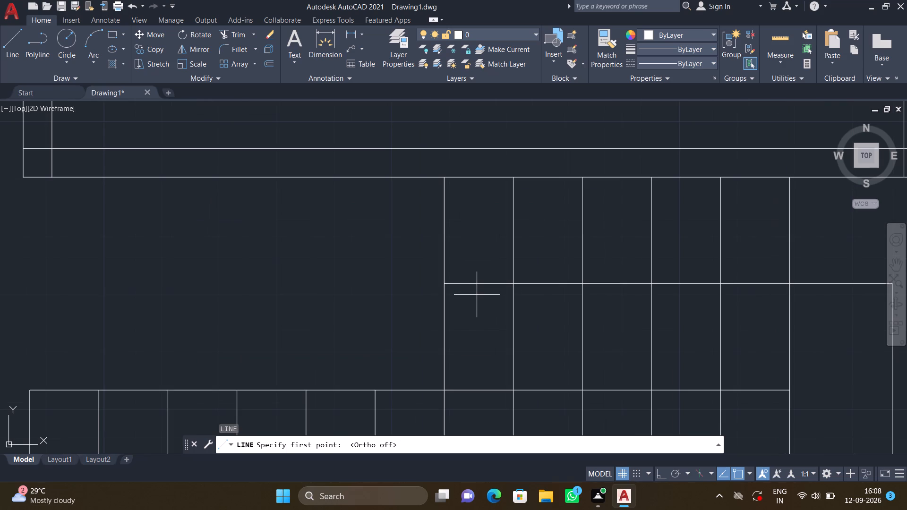
pyautogui.click(443, 281)
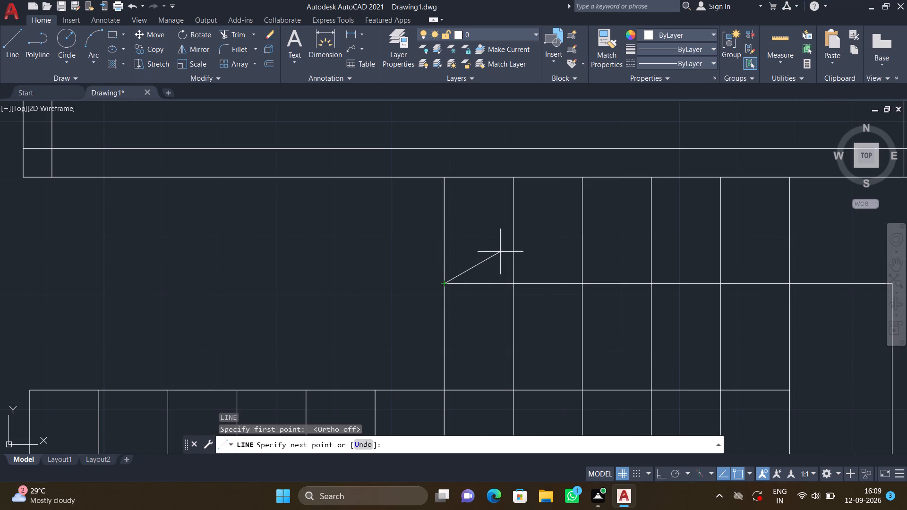
pyautogui.click(512, 245)
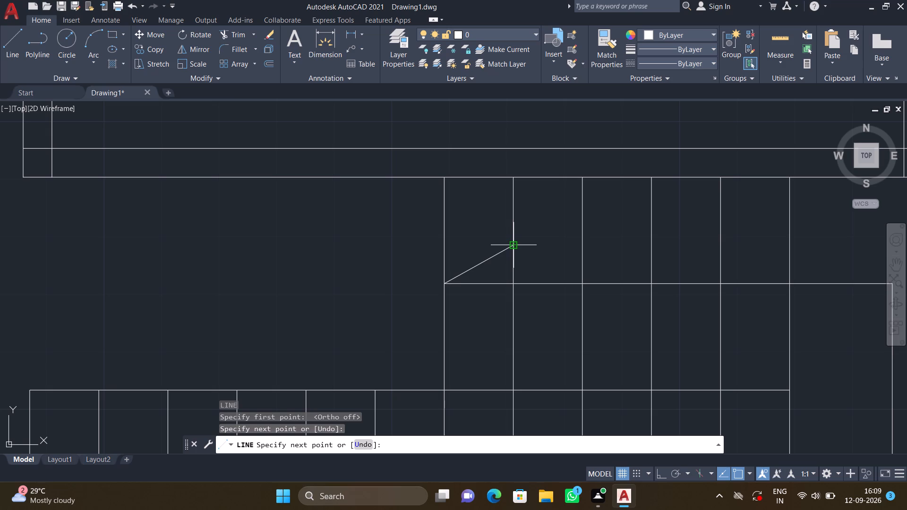
pyautogui.press('Return')
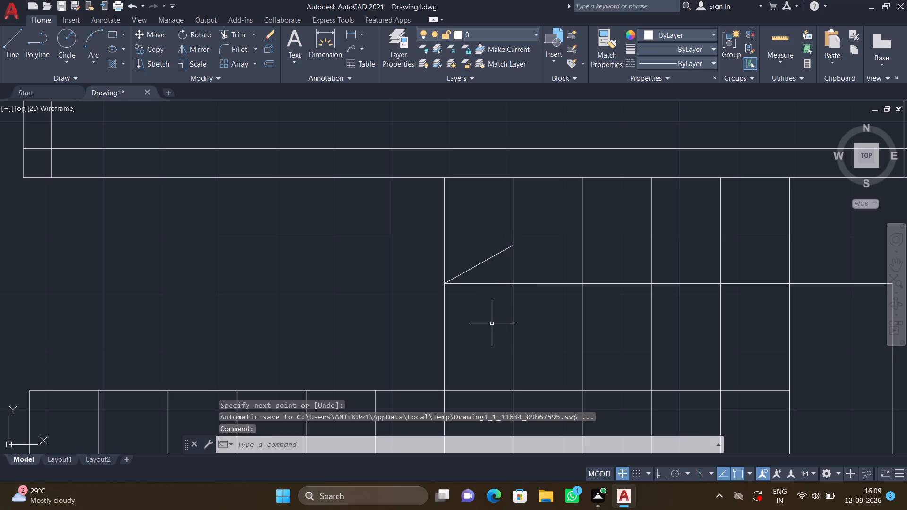
# Draw the arrowhead's lower stroke from the path line's left end diagonally down to the same adjacent tread line.
pyautogui.press('l')
pyautogui.press('Return')
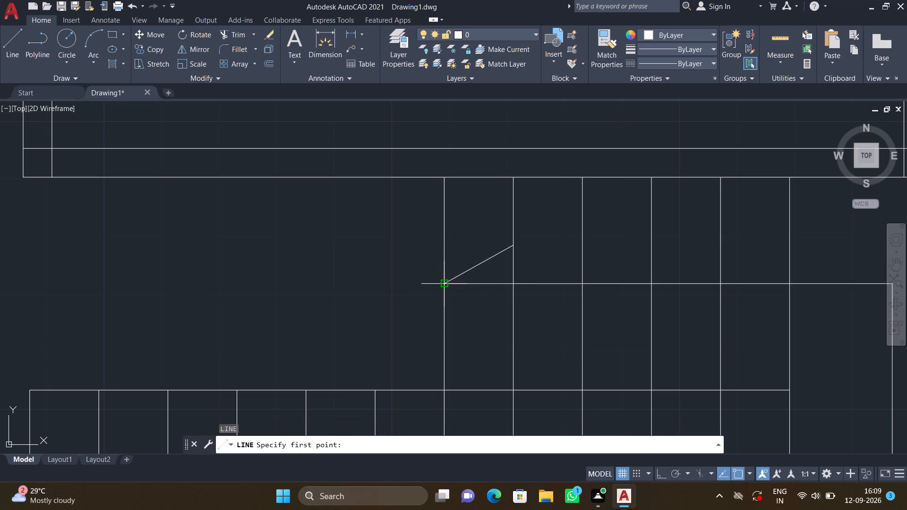
pyautogui.click(445, 286)
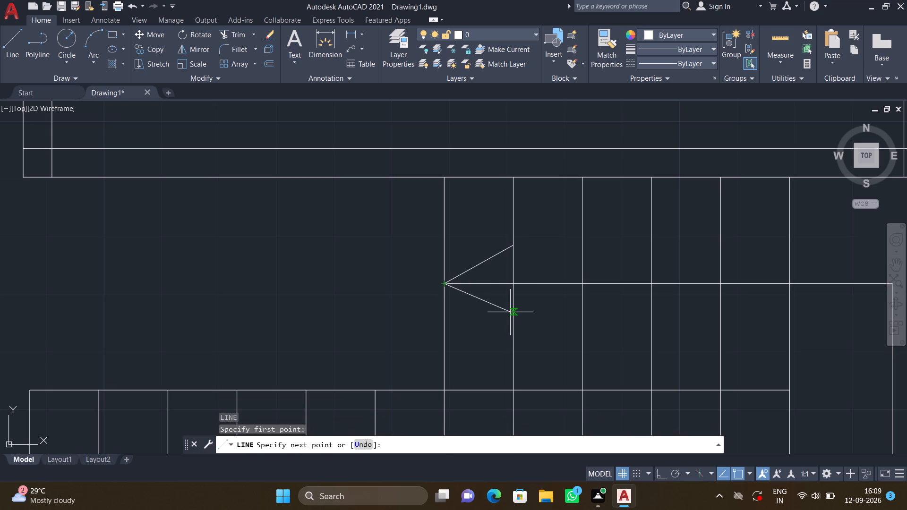
pyautogui.click(510, 312)
pyautogui.press('Return')
# With ortho on, draw a horizontal 4' by 9" rectangle from lines in the empty space right of the floor plan.
pyautogui.scroll(-1, 484, 265)
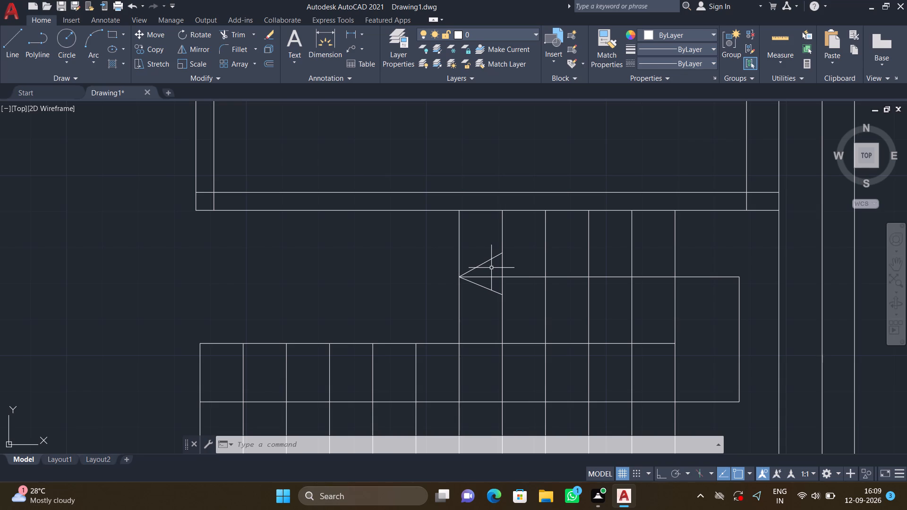
pyautogui.scroll(-2, 491, 268)
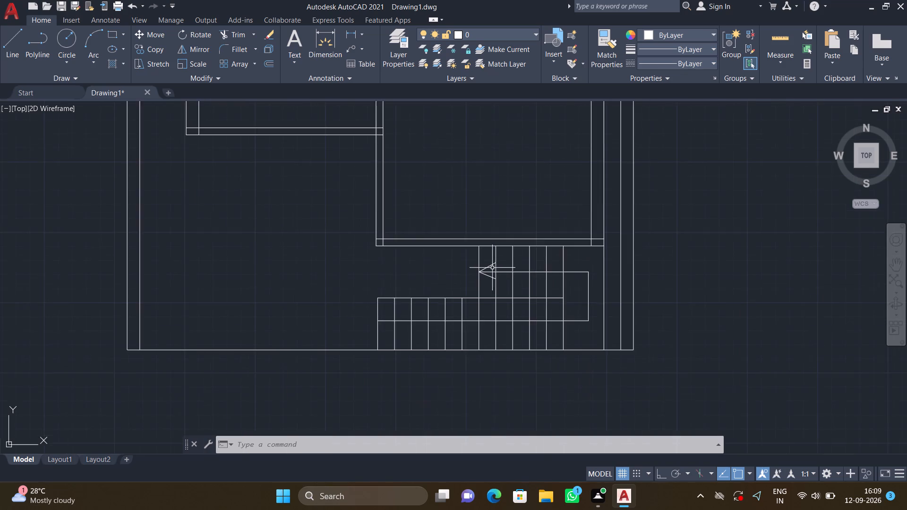
pyautogui.scroll(-1, 492, 268)
pyautogui.moveTo(619, 232); pyautogui.dragTo(573, 325, button='middle')
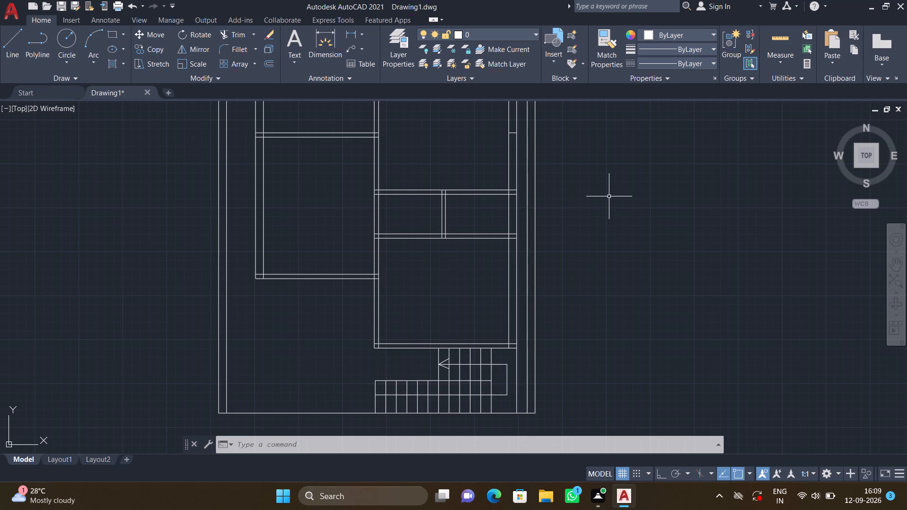
pyautogui.scroll(-1, 609, 196)
pyautogui.moveTo(611, 196); pyautogui.dragTo(524, 231, button='middle')
pyautogui.moveTo(524, 231); pyautogui.dragTo(519, 235, button='middle')
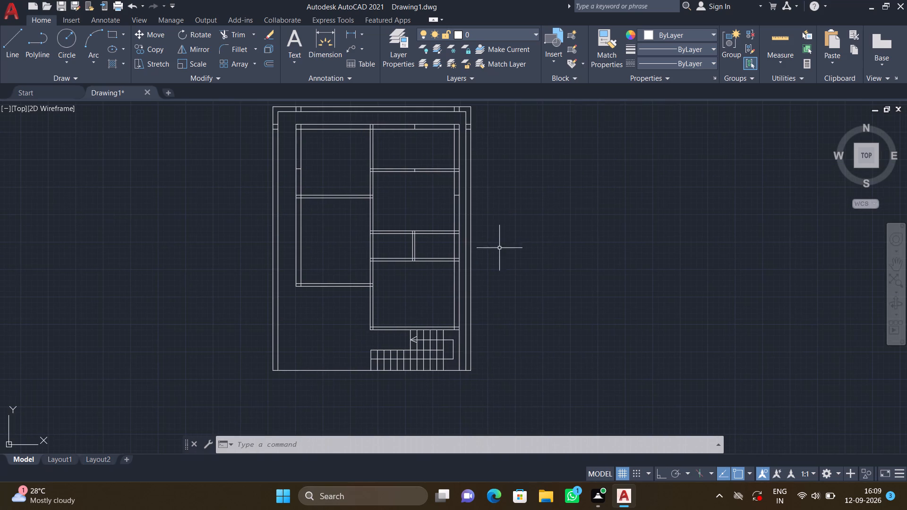
pyautogui.press('l')
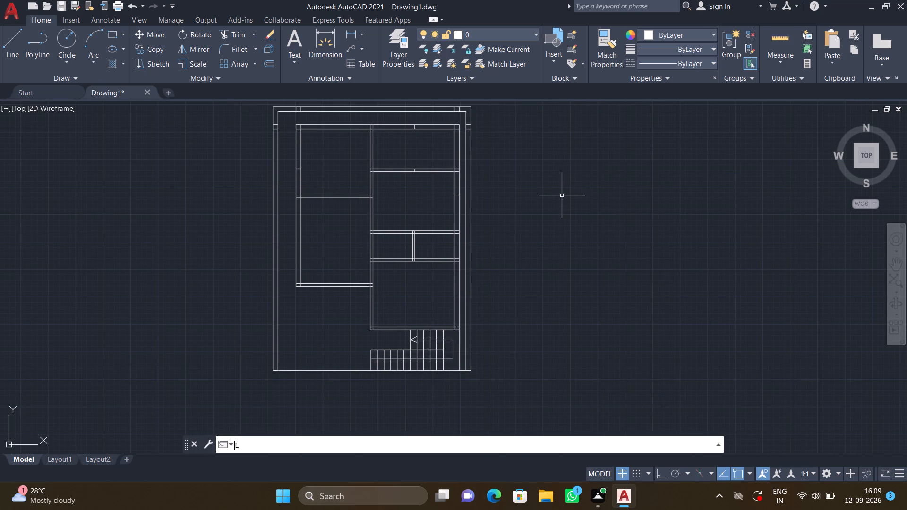
pyautogui.press('Return')
pyautogui.click(562, 197)
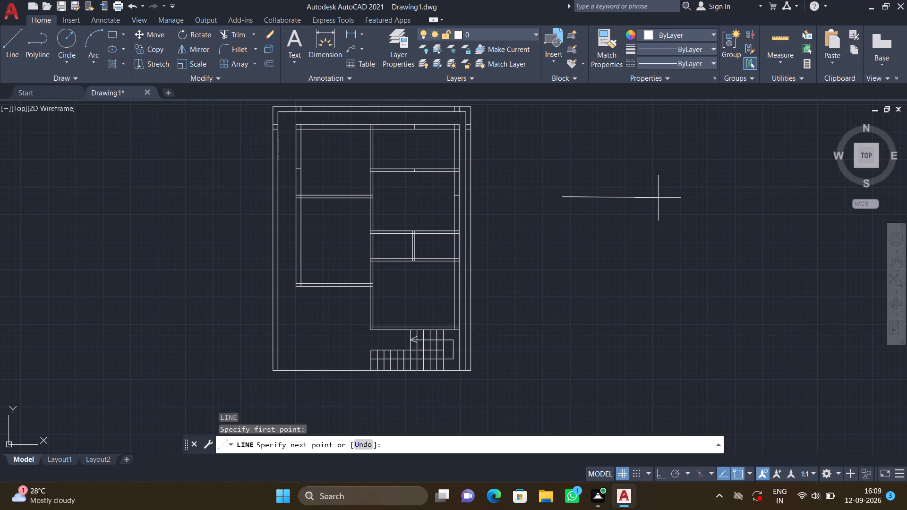
pyautogui.press('F8')
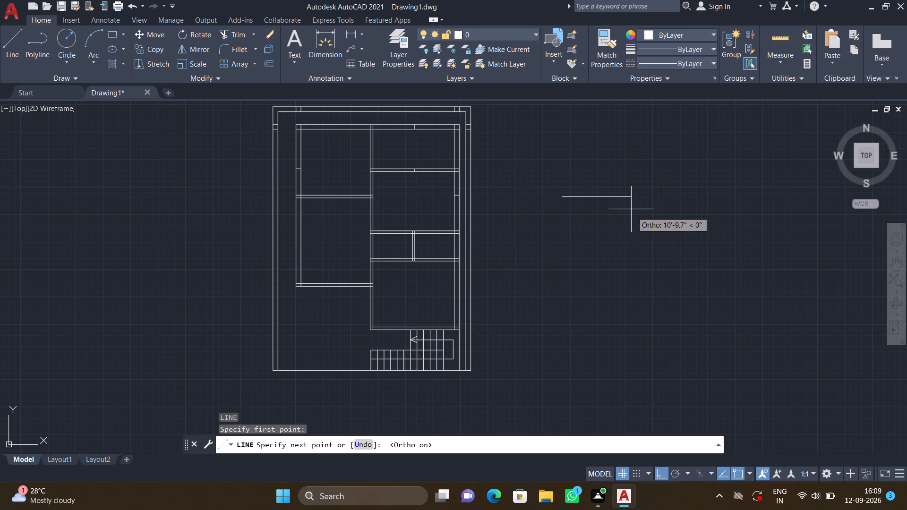
pyautogui.write("4'")
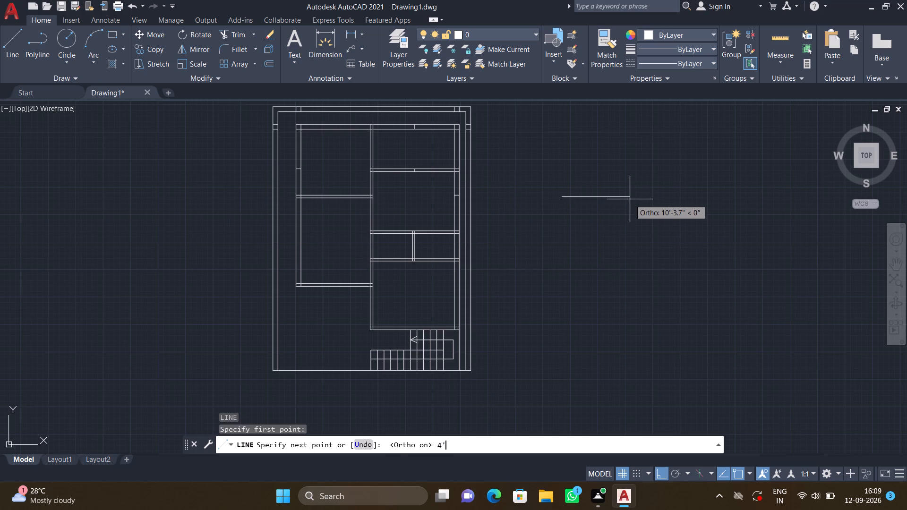
pyautogui.press('Return')
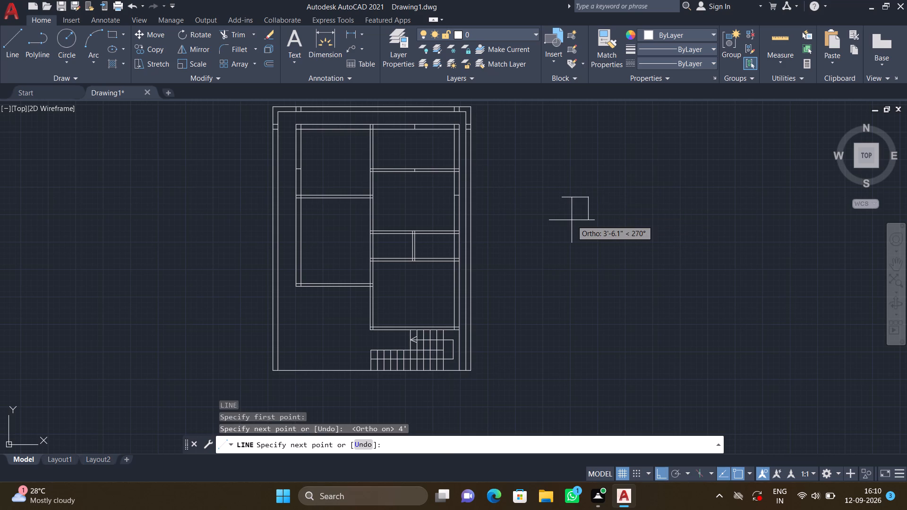
pyautogui.write('9"')
pyautogui.press('Return')
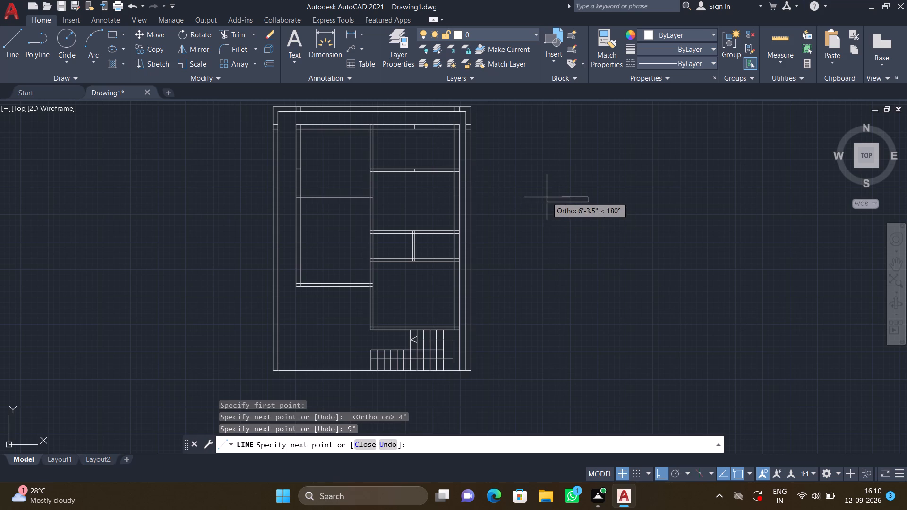
pyautogui.write("4'")
pyautogui.press('Return')
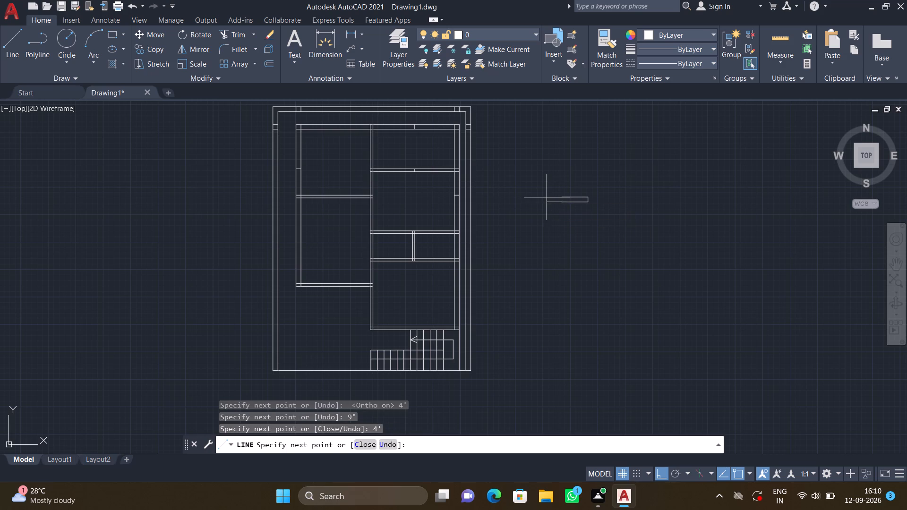
pyautogui.write('9"')
pyautogui.press('Return')
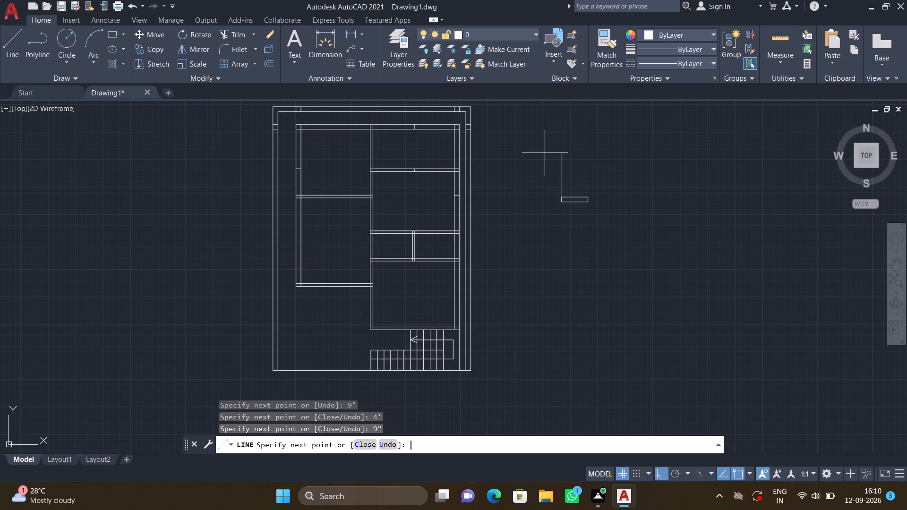
pyautogui.press('Return')
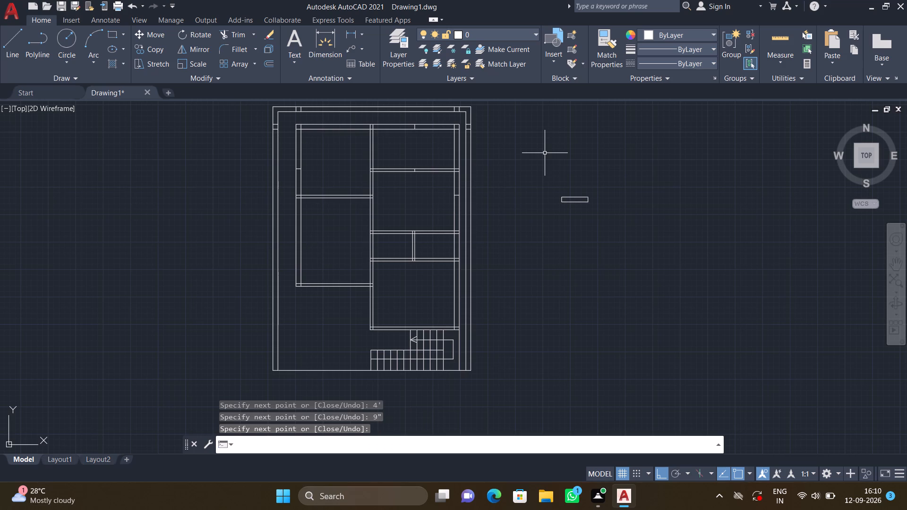
# Offset the rectangle's top and bottom lines 3" inward to create two inner parallel lines.
pyautogui.scroll(3, 575, 214)
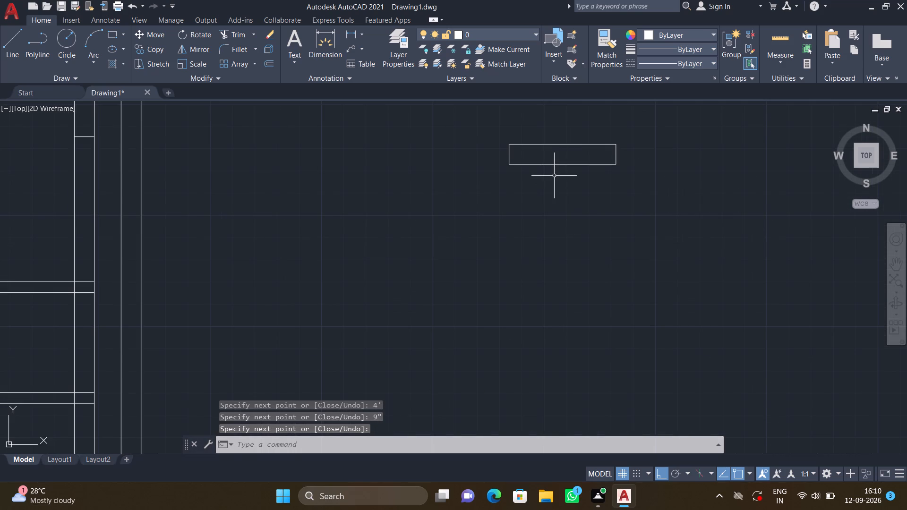
pyautogui.press('o')
pyautogui.press('Return')
pyautogui.write('3"')
pyautogui.press('Return')
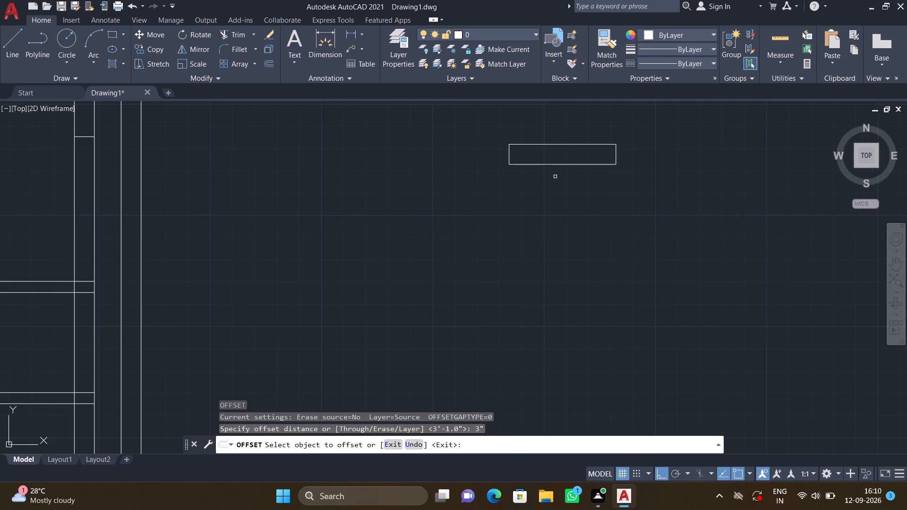
pyautogui.click(539, 144)
pyautogui.click(543, 162)
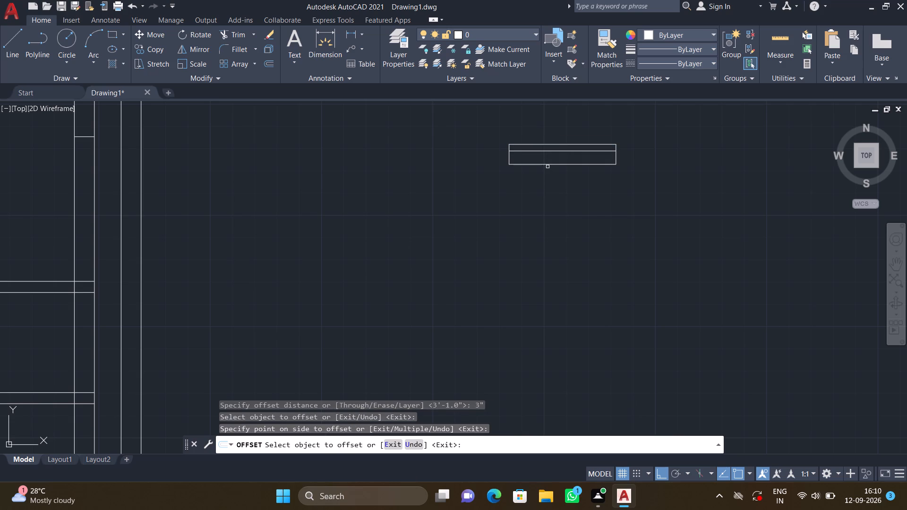
pyautogui.click(546, 165)
pyautogui.click(544, 152)
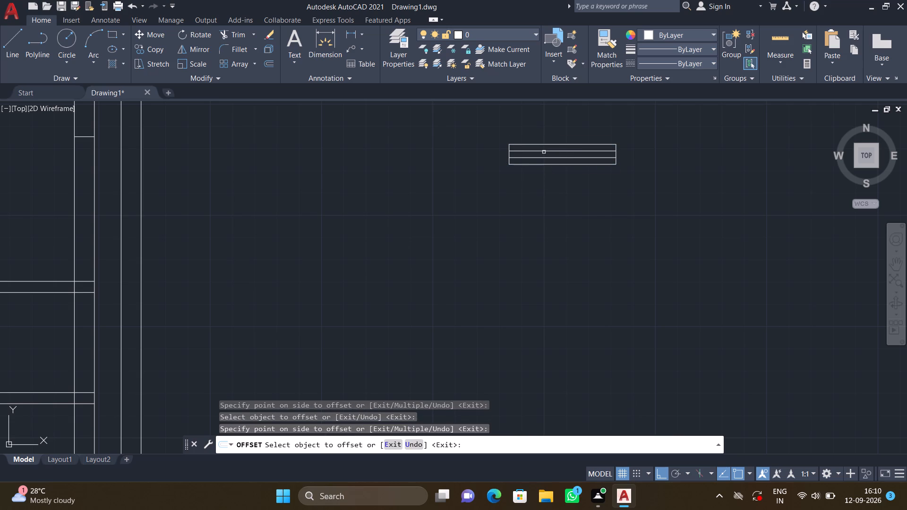
pyautogui.press('Return')
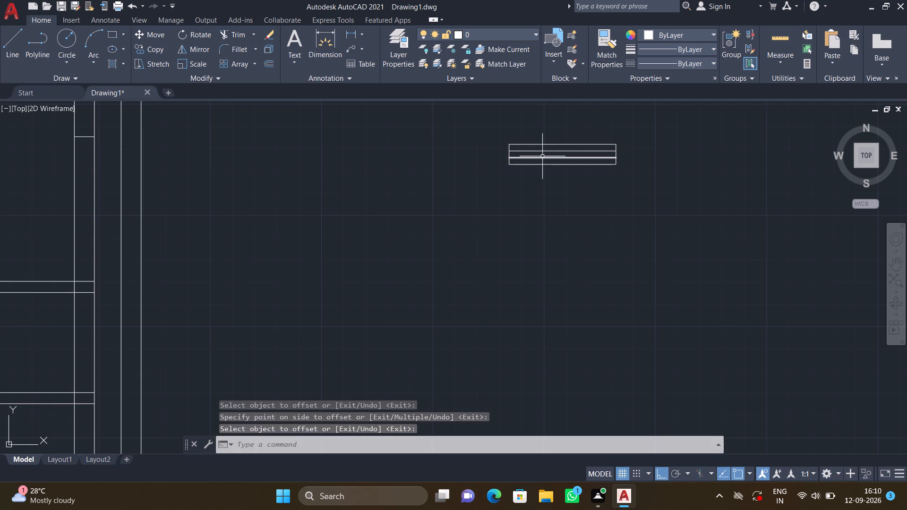
# With ortho off, copy the 4' by 9" window symbol by its top-left corner into the upper-left room's top wall, near the central partition.
pyautogui.scroll(-1, 543, 170)
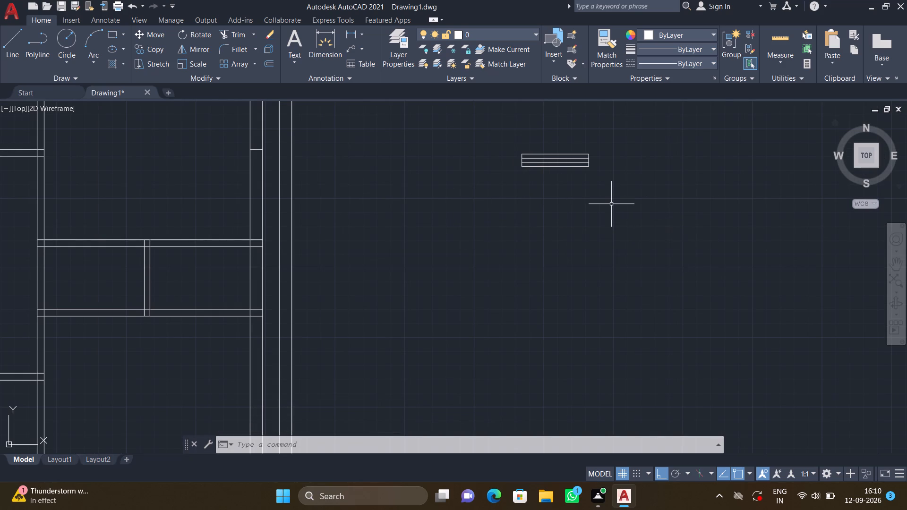
pyautogui.write('CO')
pyautogui.press('Return')
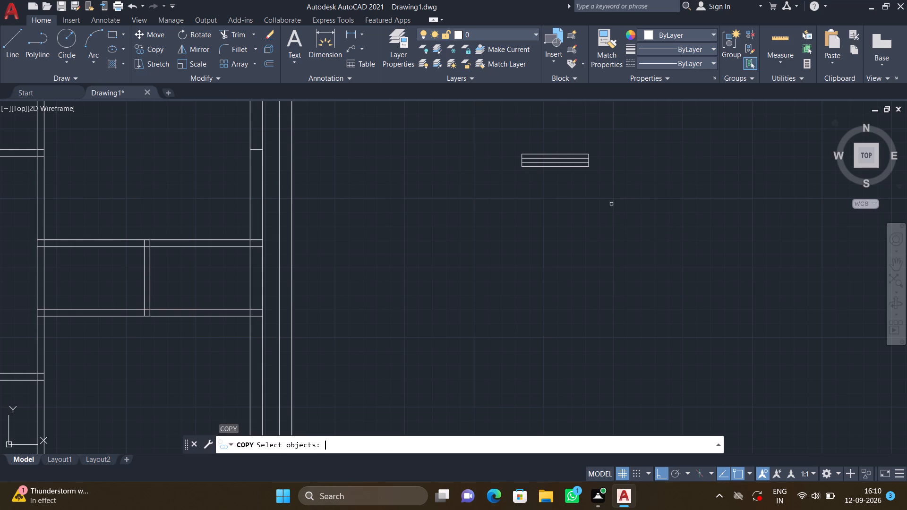
pyautogui.moveTo(611, 204); pyautogui.dragTo(607, 199)
pyautogui.click(489, 140)
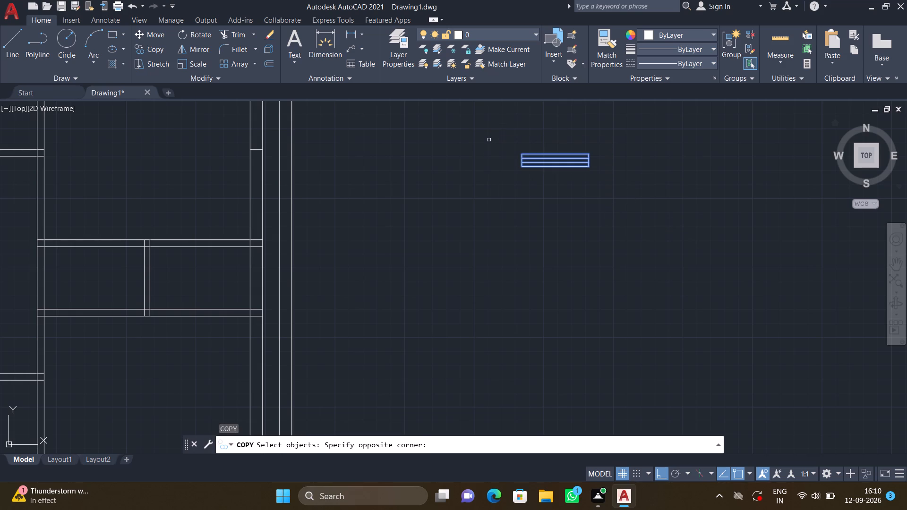
pyautogui.press('Return')
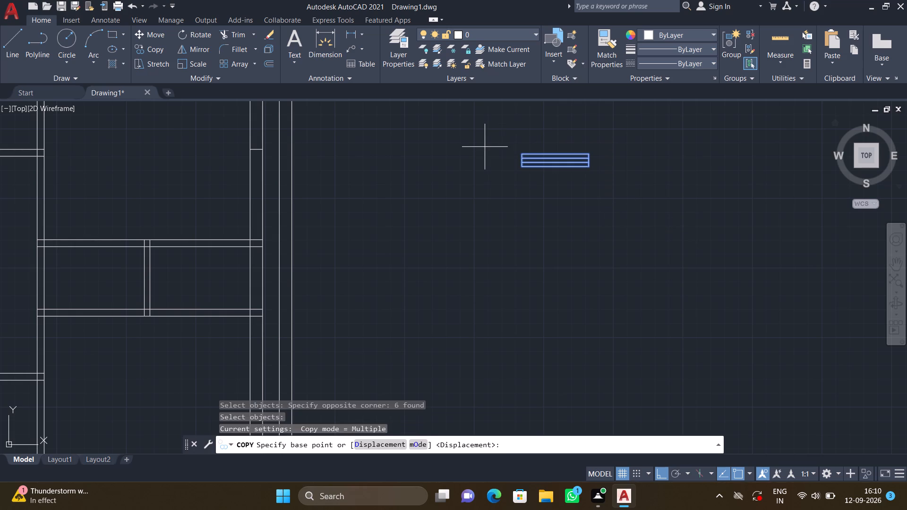
pyautogui.click(525, 152)
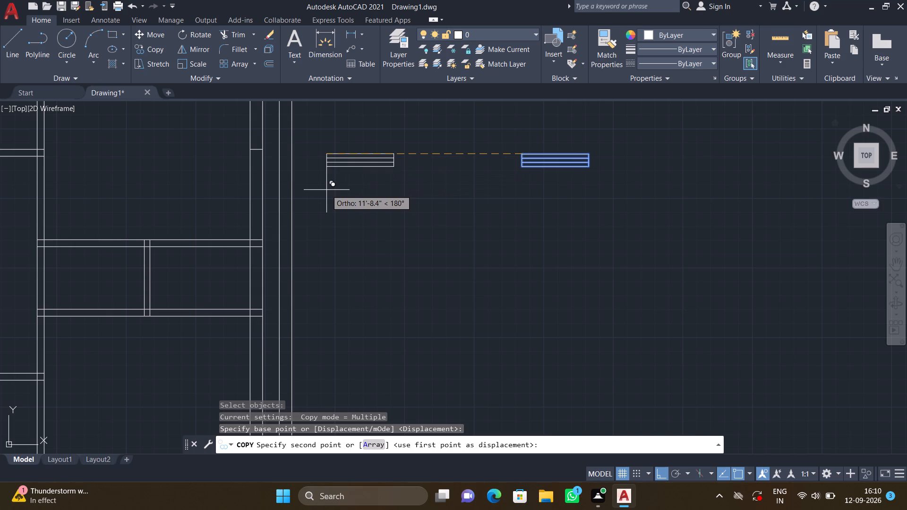
pyautogui.press('F8')
pyautogui.scroll(-1, 320, 190)
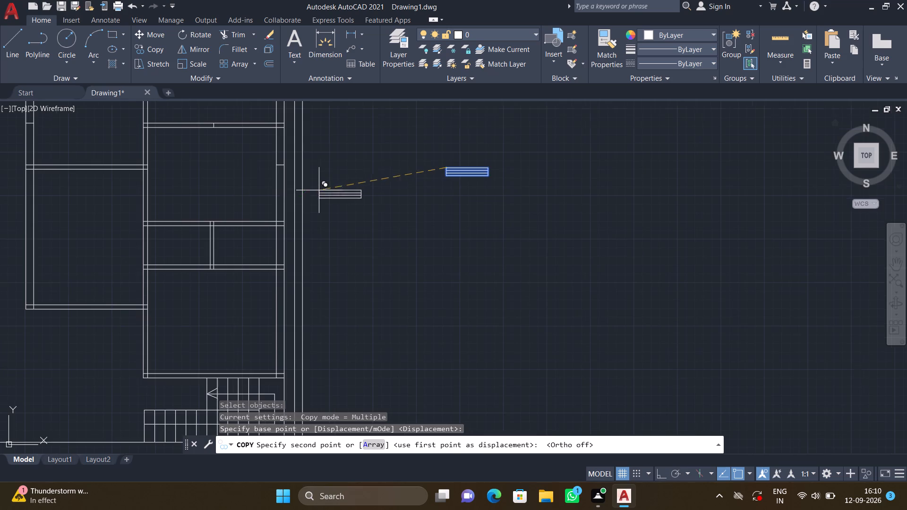
pyautogui.moveTo(235, 168); pyautogui.dragTo(441, 286, button='middle')
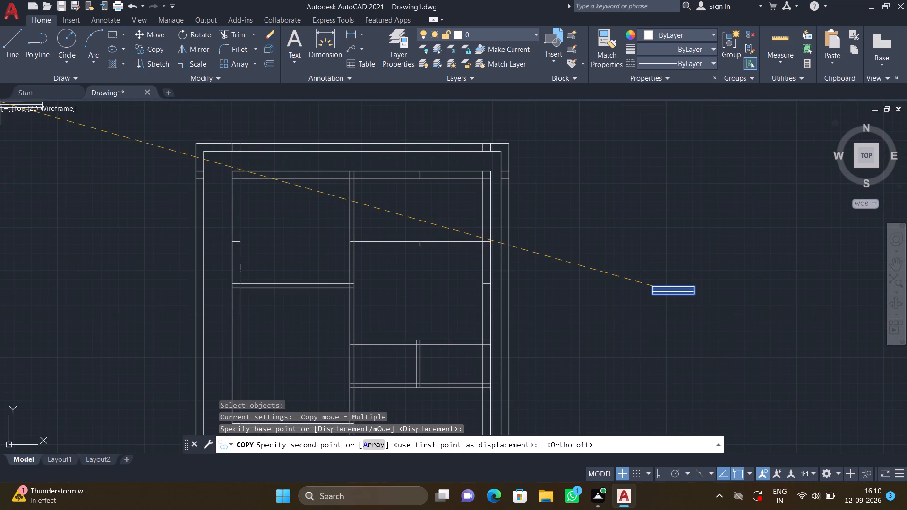
pyautogui.scroll(2, 294, 189)
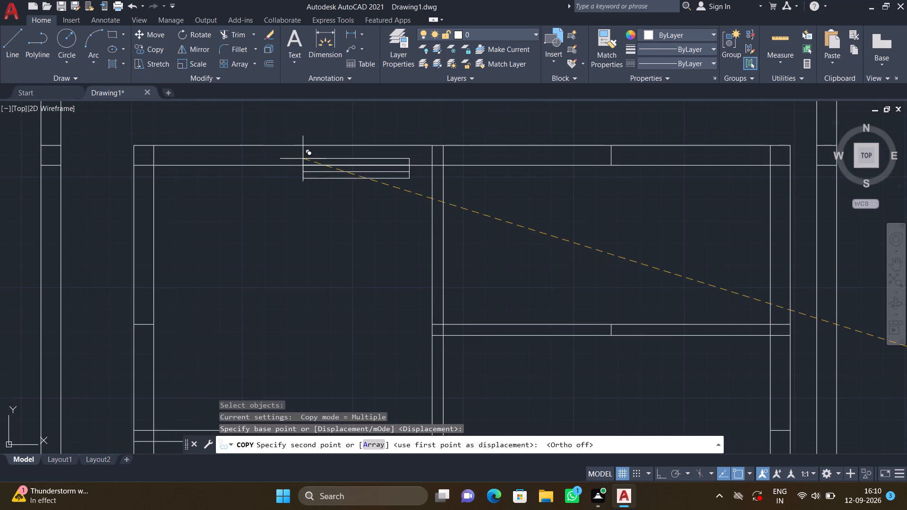
pyautogui.scroll(2, 302, 149)
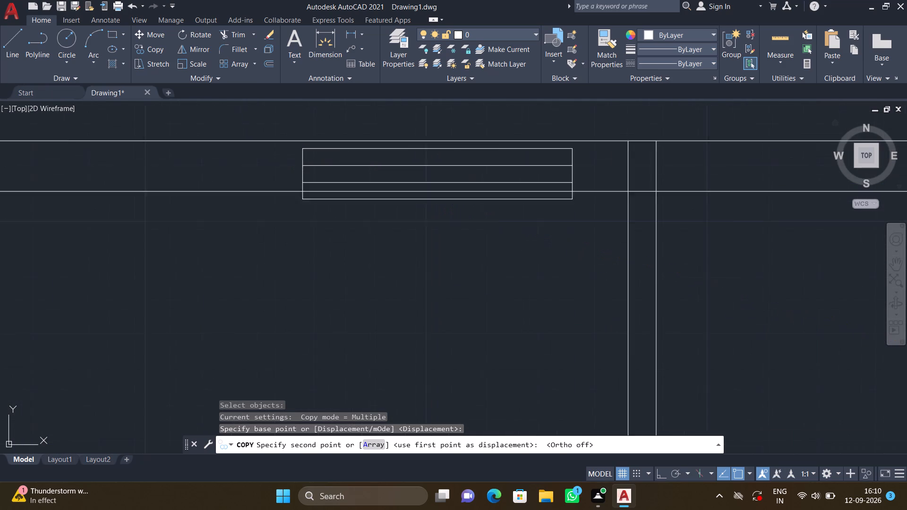
pyautogui.scroll(1, 302, 149)
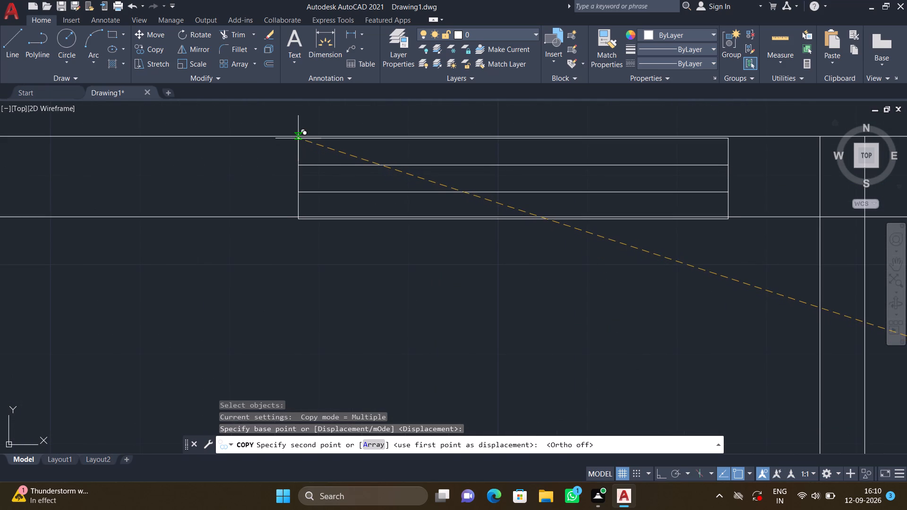
pyautogui.click(298, 136)
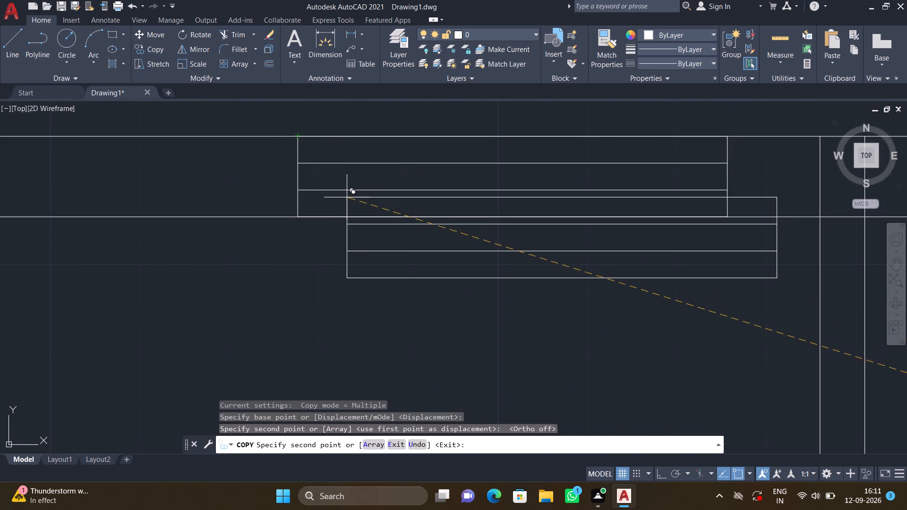
# Place another window symbol copy in the upper-right room's top wall, starting just right of the short cross line, and finish copying.
pyautogui.scroll(-2, 350, 198)
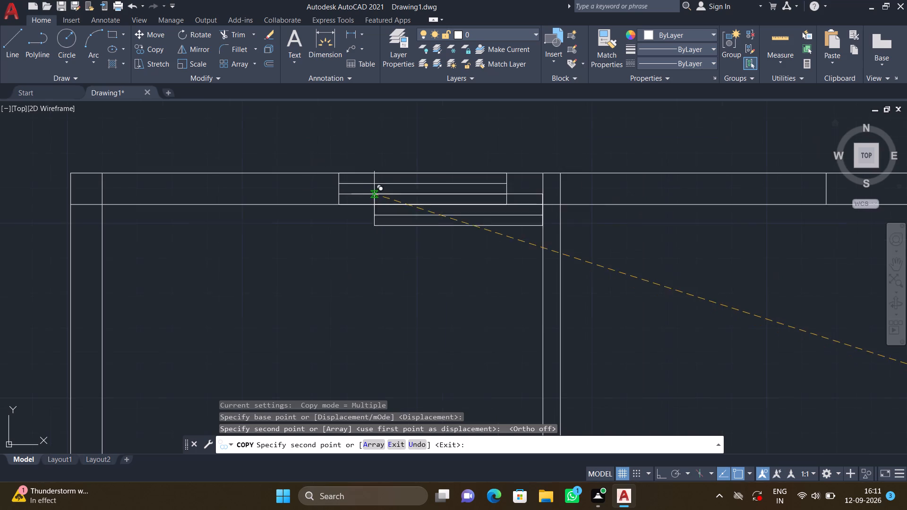
pyautogui.scroll(-2, 466, 195)
pyautogui.moveTo(494, 194); pyautogui.dragTo(322, 187, button='middle')
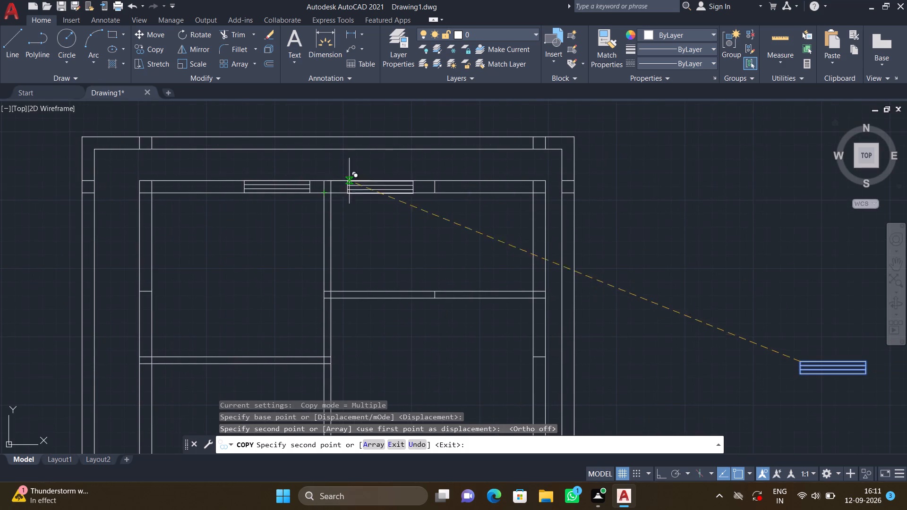
pyautogui.scroll(2, 442, 181)
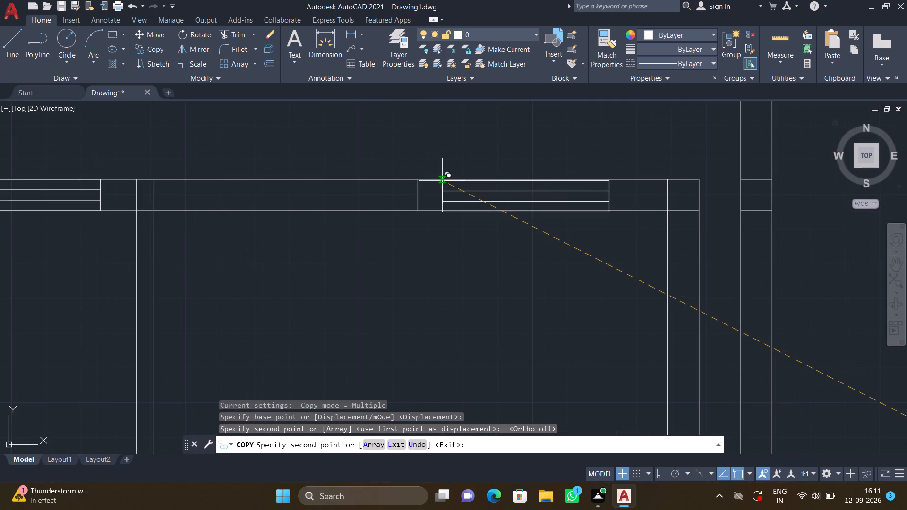
pyautogui.scroll(1, 426, 185)
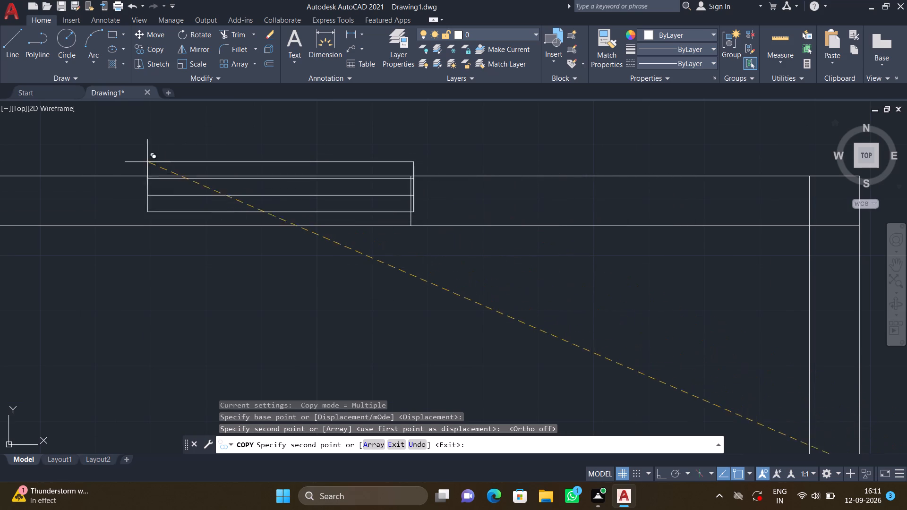
pyautogui.scroll(-1, 137, 171)
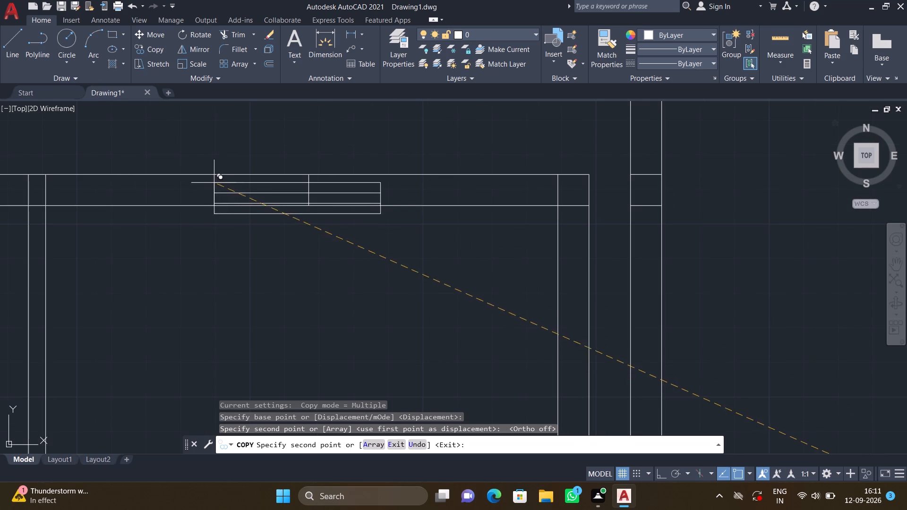
pyautogui.scroll(3, 266, 180)
pyautogui.scroll(-1, 426, 165)
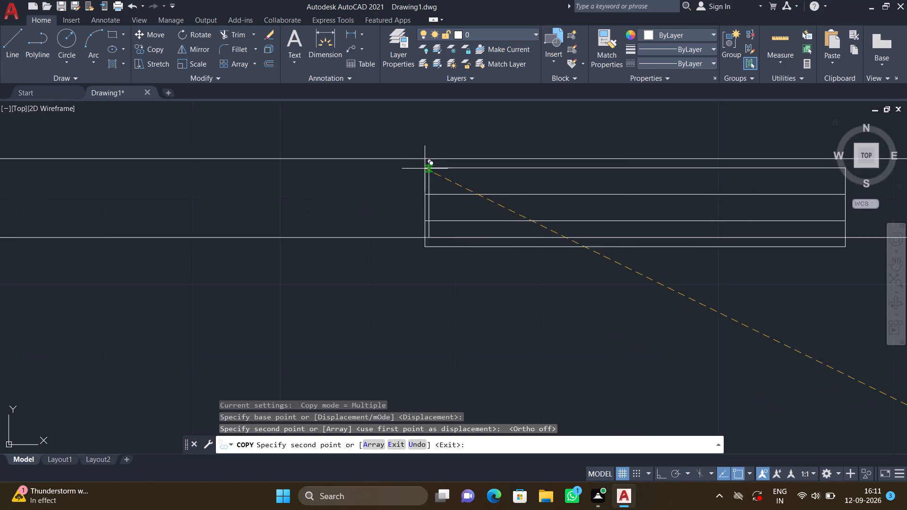
pyautogui.scroll(-2, 419, 274)
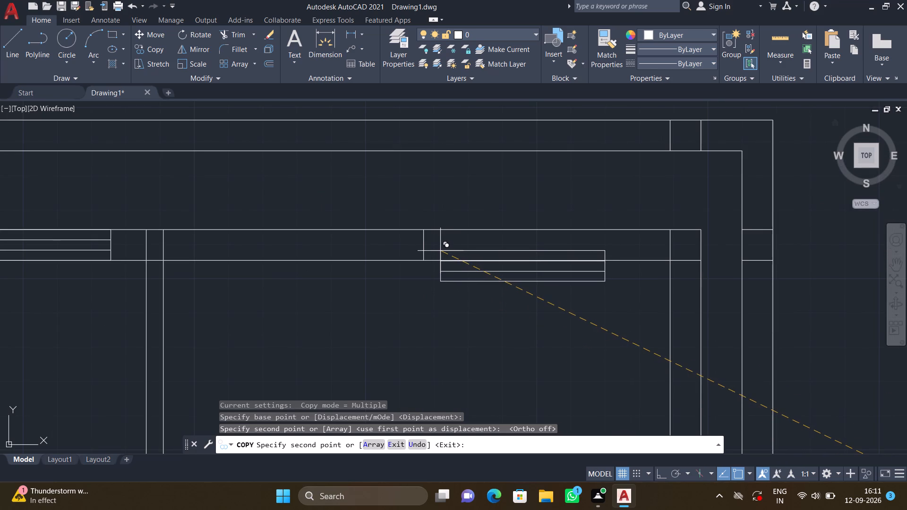
pyautogui.scroll(3, 436, 245)
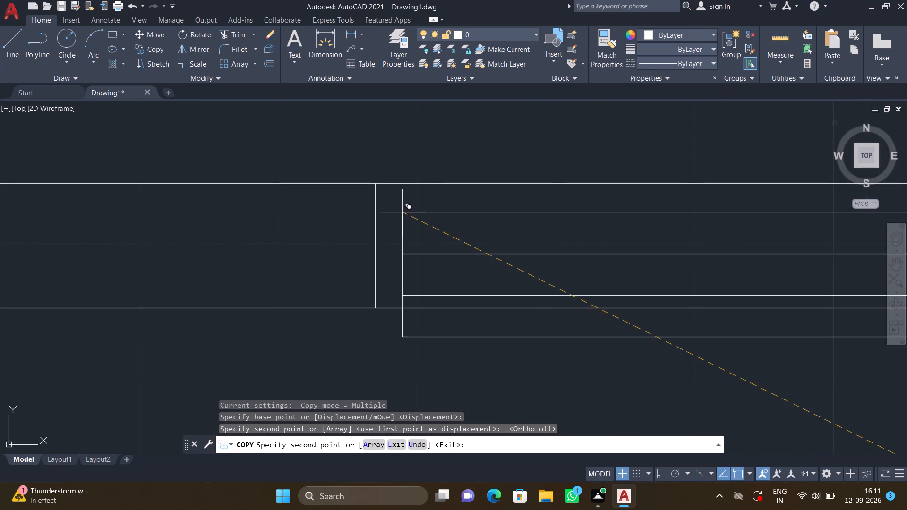
pyautogui.click(391, 183)
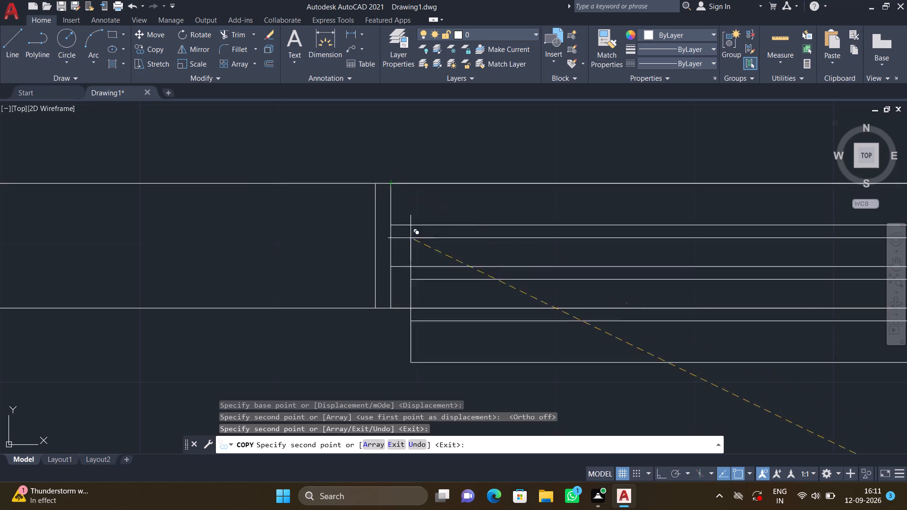
pyautogui.scroll(-3, 412, 253)
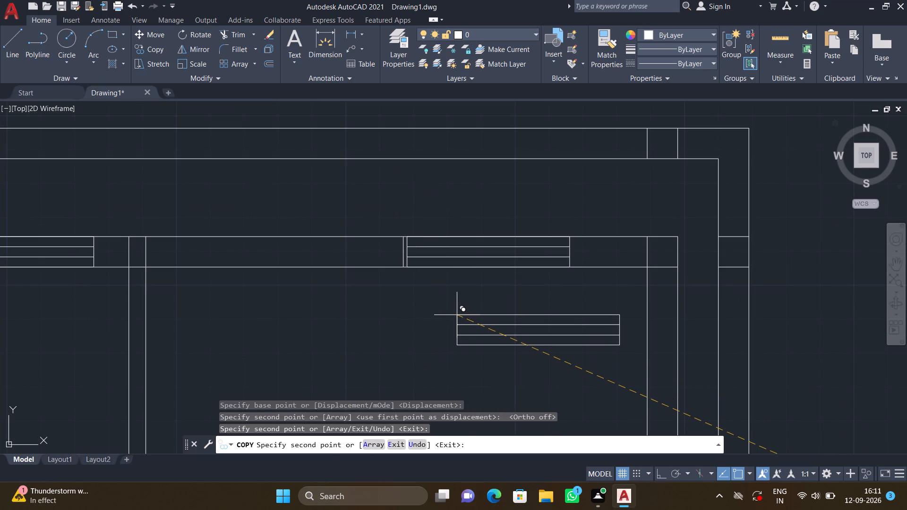
pyautogui.scroll(-3, 446, 325)
pyautogui.moveTo(355, 357); pyautogui.dragTo(339, 300, button='middle')
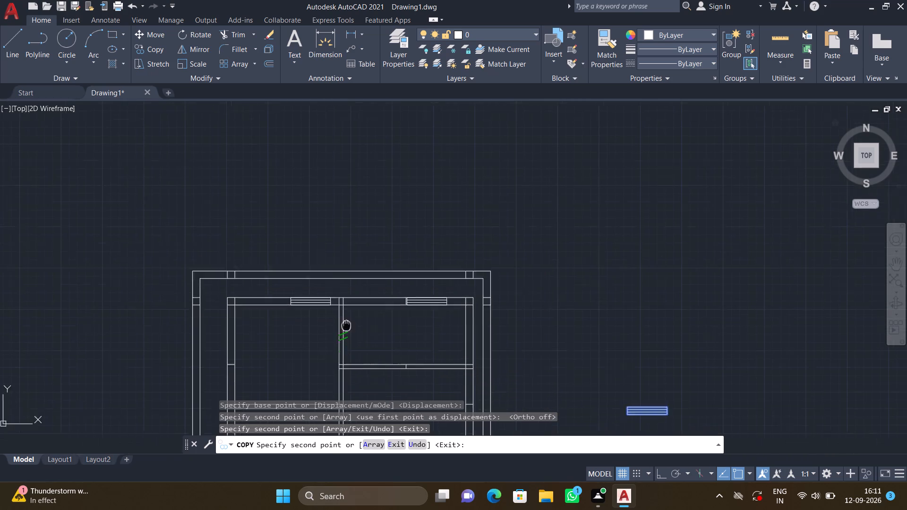
pyautogui.moveTo(339, 300); pyautogui.dragTo(330, 179, button='middle')
pyautogui.scroll(-1, 277, 338)
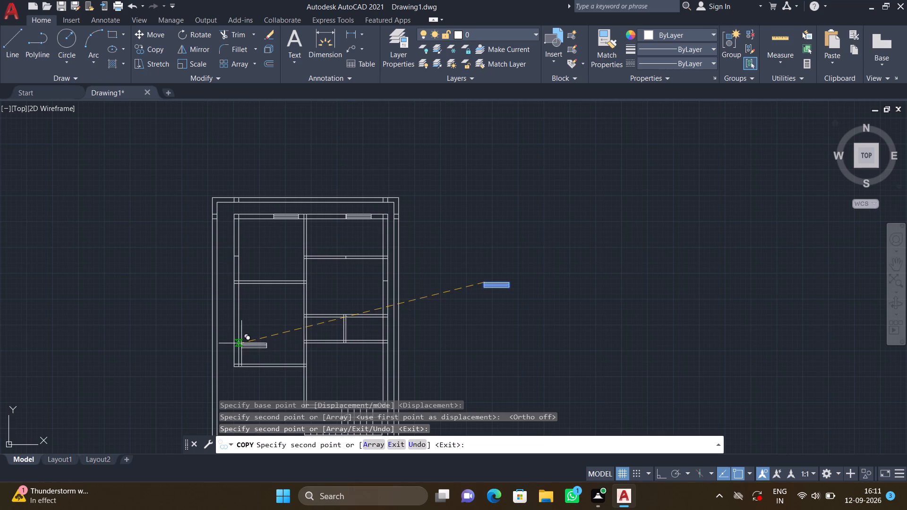
pyautogui.press('Escape')
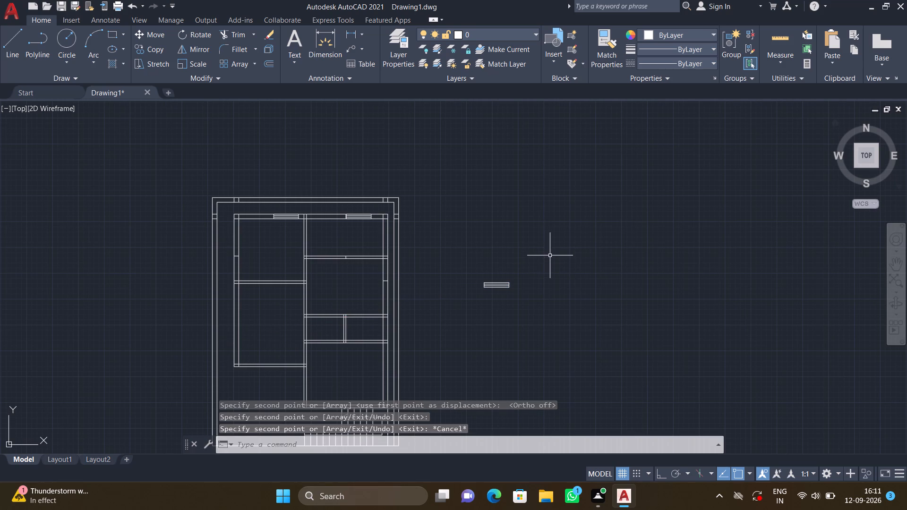
# With ortho on, draw a horizontal 4' by 5" rectangle from lines in the empty space right of the original window symbol.
pyautogui.scroll(2, 520, 306)
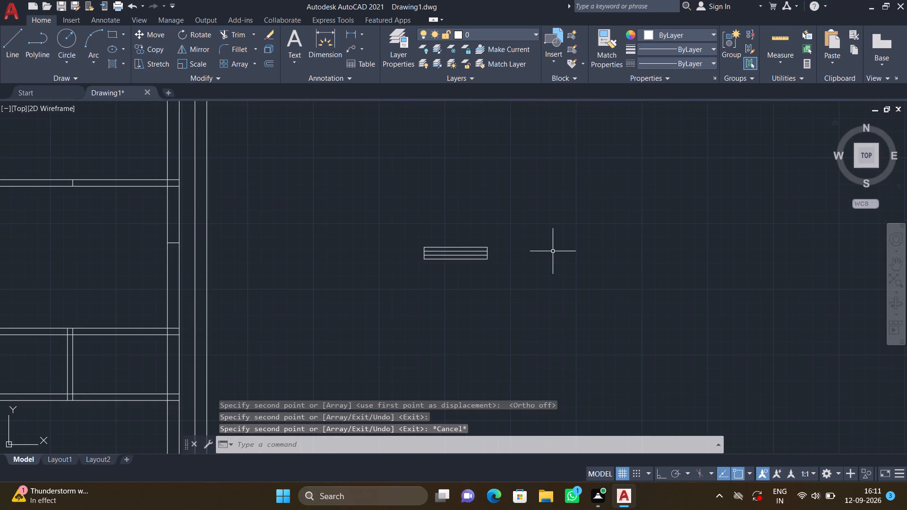
pyautogui.press('l')
pyautogui.press('Return')
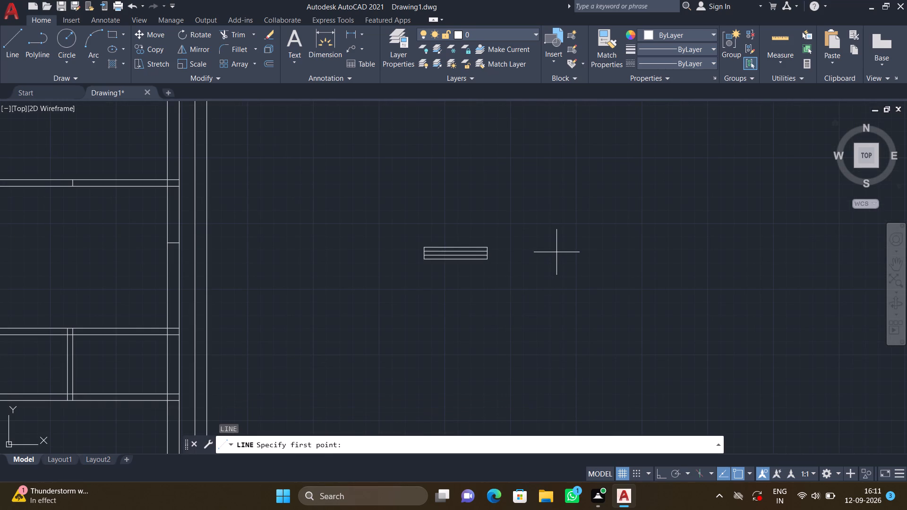
pyautogui.press('F8')
pyautogui.click(563, 254)
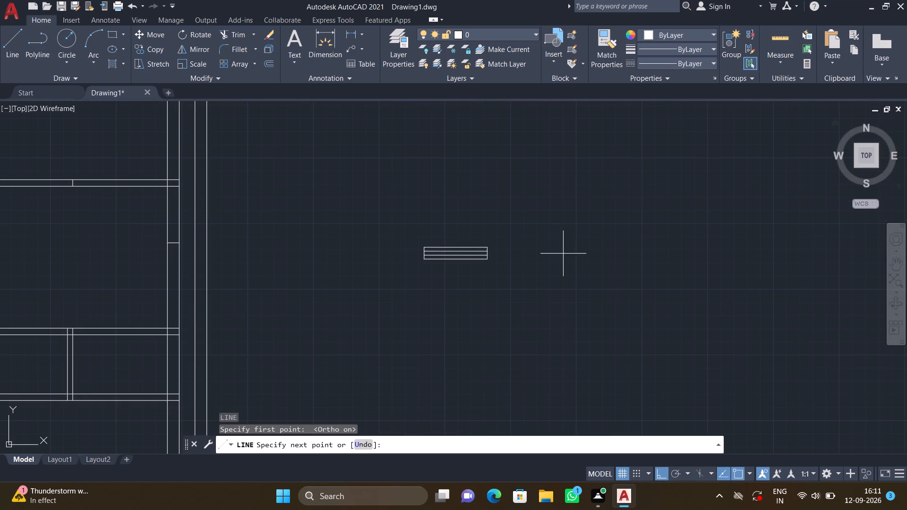
pyautogui.write("4'")
pyautogui.press('Return')
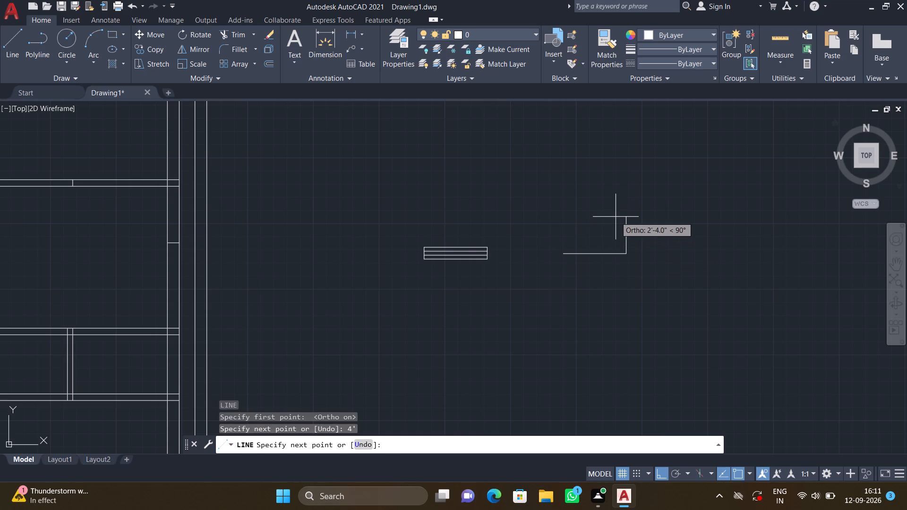
pyautogui.write('5"')
pyautogui.press('Return')
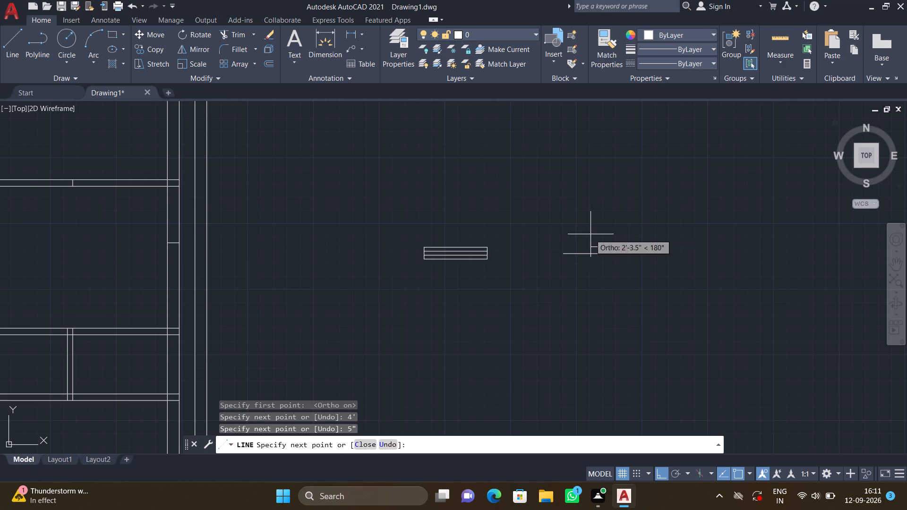
pyautogui.write("4'")
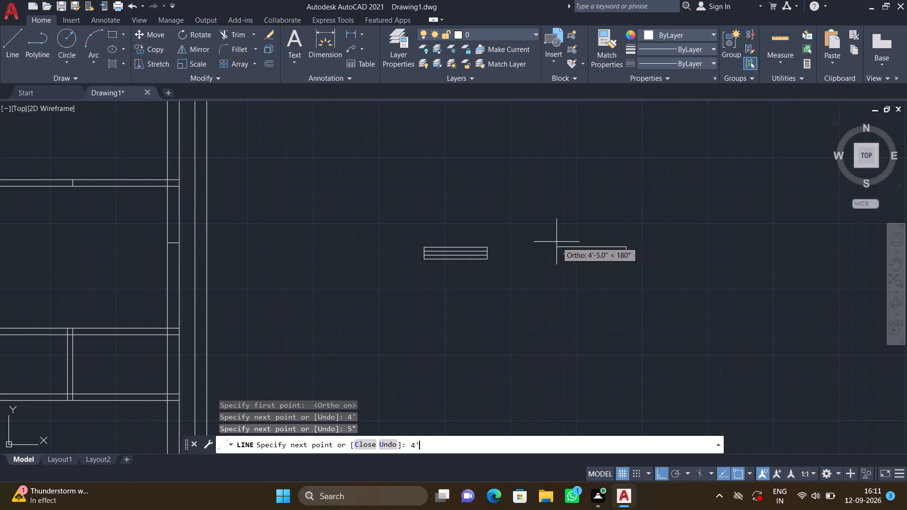
pyautogui.press('Return')
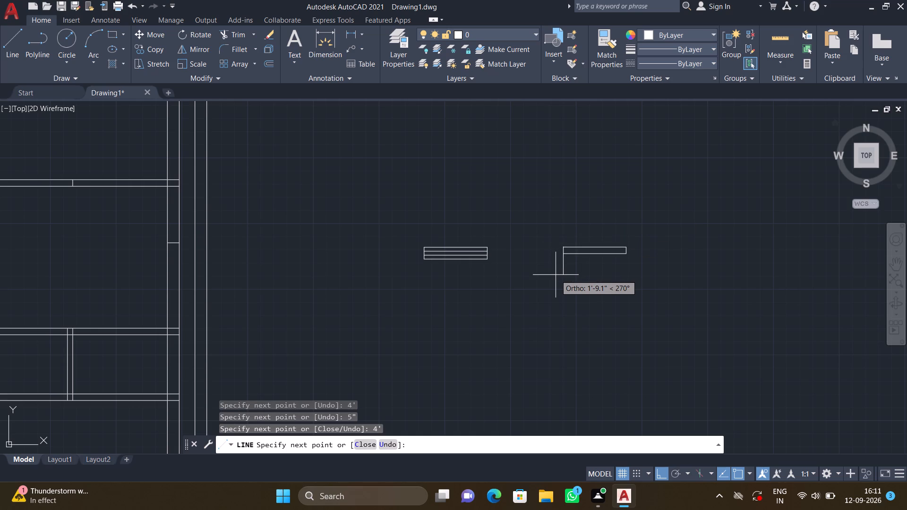
pyautogui.press('5')
pyautogui.hotkey('shift', '"')
pyautogui.press('Return')
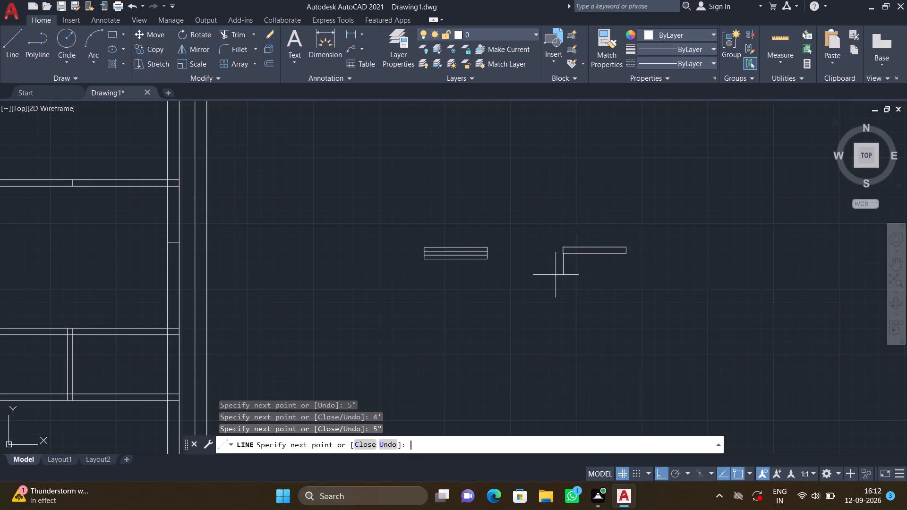
pyautogui.press('Return')
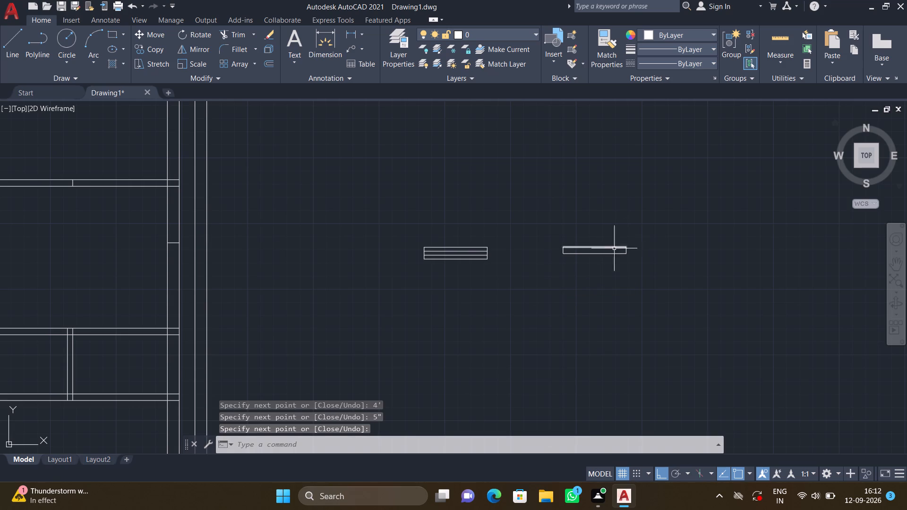
# Offset the top and bottom lines of the 4' by 5" rectangle 2" inward to create two inner lines.
pyautogui.scroll(2, 609, 252)
pyautogui.scroll(1, 553, 263)
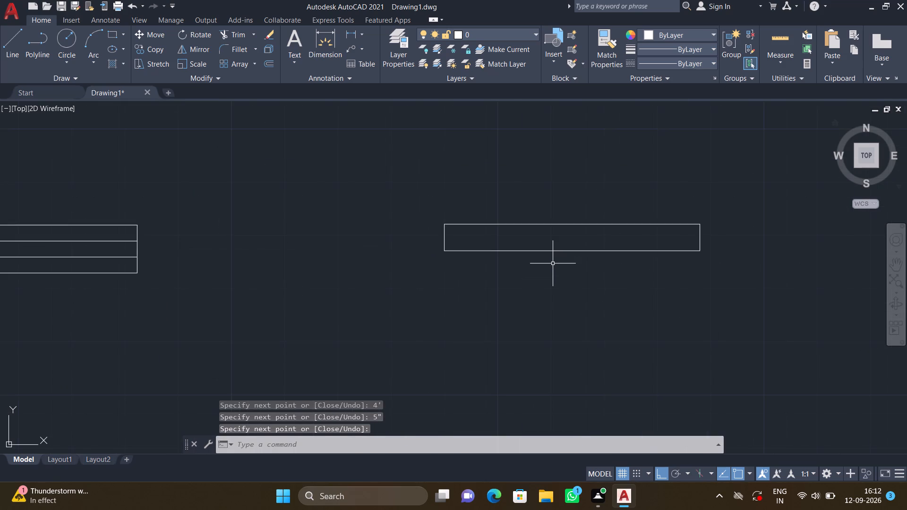
pyautogui.press('o')
pyautogui.press('Return')
pyautogui.press('2')
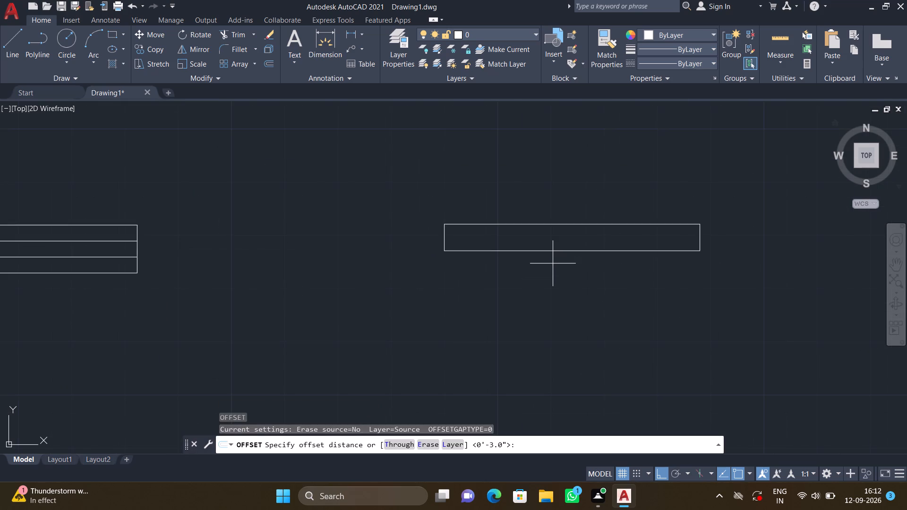
pyautogui.hotkey('shift', '"')
pyautogui.press('Return')
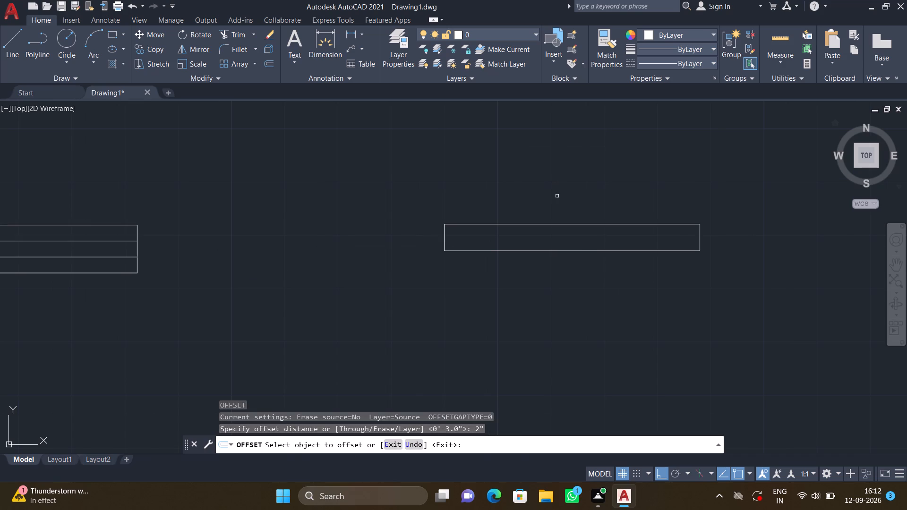
pyautogui.click(554, 223)
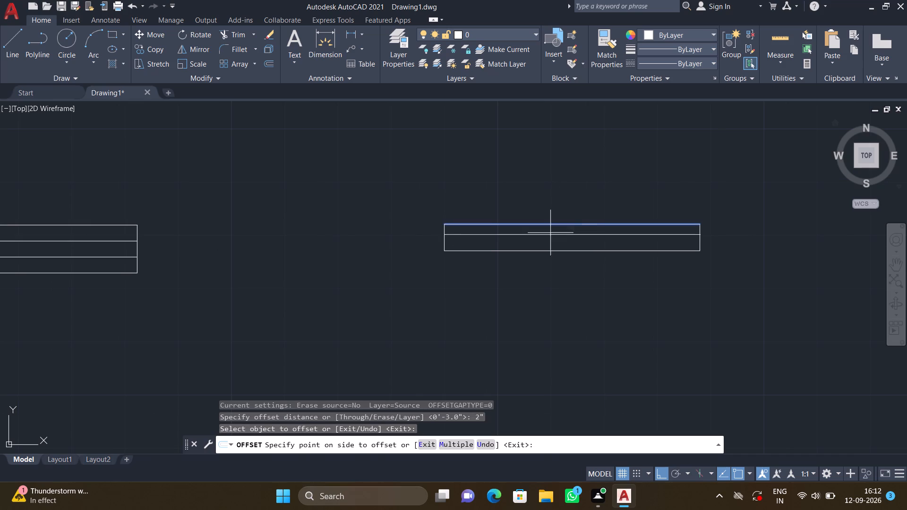
pyautogui.click(548, 237)
pyautogui.scroll(2, 550, 249)
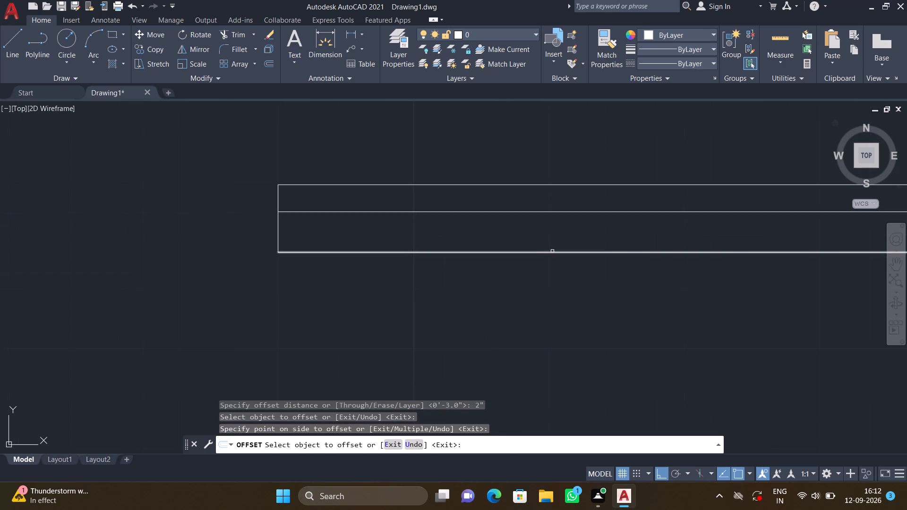
pyautogui.click(554, 253)
pyautogui.click(550, 238)
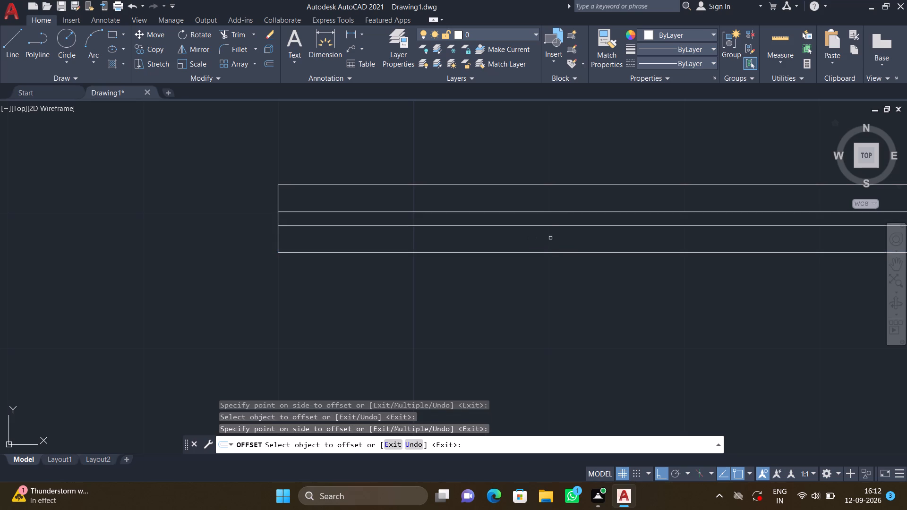
pyautogui.press('Return')
pyautogui.scroll(-3, 561, 239)
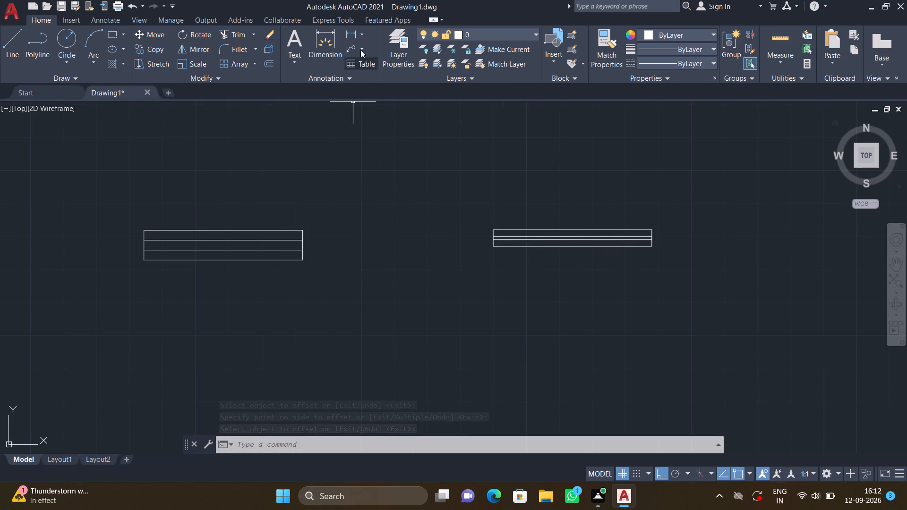
# Check the length of the 4' by 5" window symbol's top edge with a linear dimension, without placing it.
pyautogui.click(361, 33)
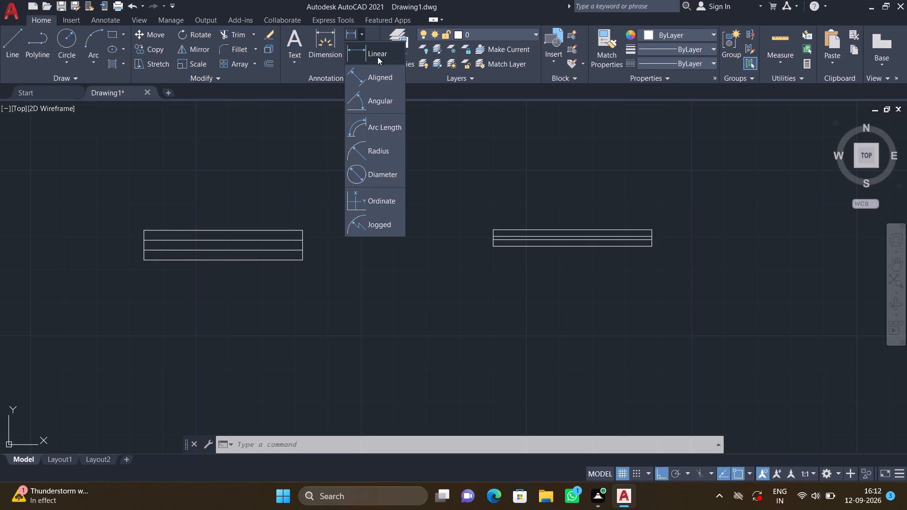
pyautogui.click(375, 45)
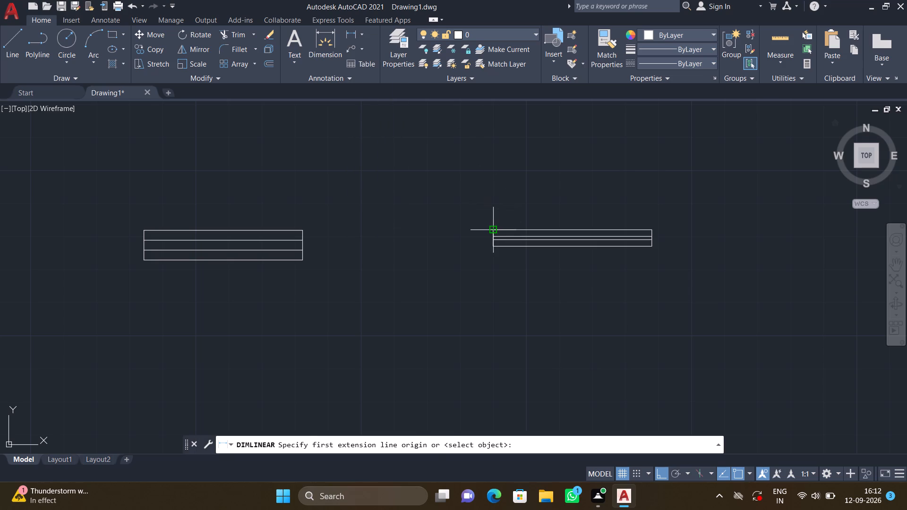
pyautogui.click(495, 228)
pyautogui.click(651, 232)
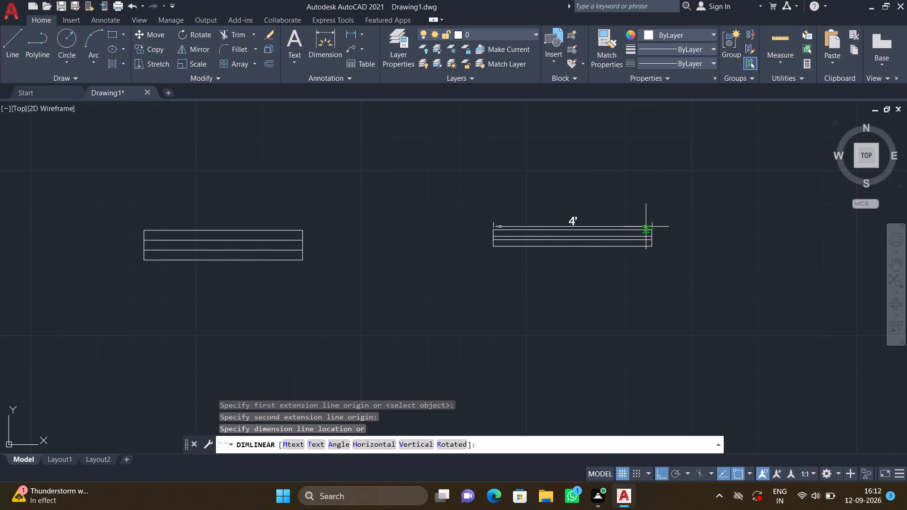
pyautogui.press('Escape')
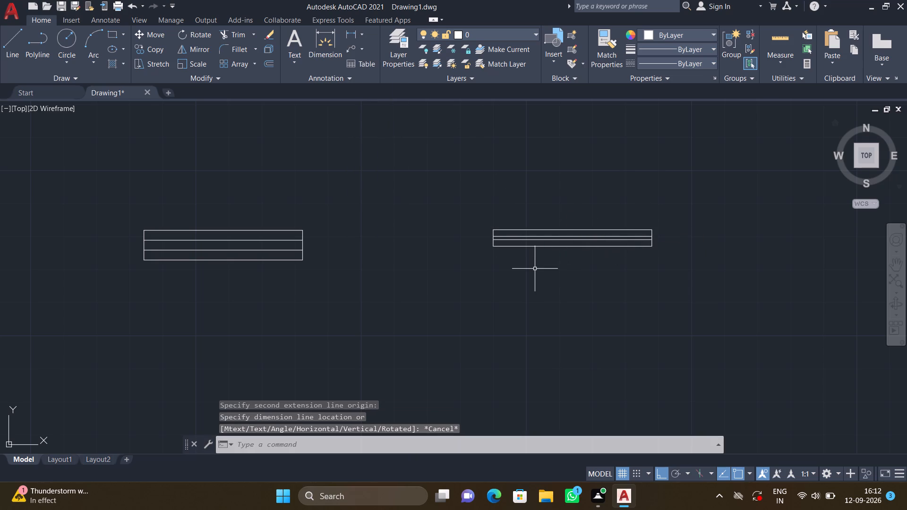
# With ortho off, copy the 4' by 5" window symbol by its top-left corner into the lower-left room's bottom wall, starting near the wall's middle.
pyautogui.scroll(-1, 536, 268)
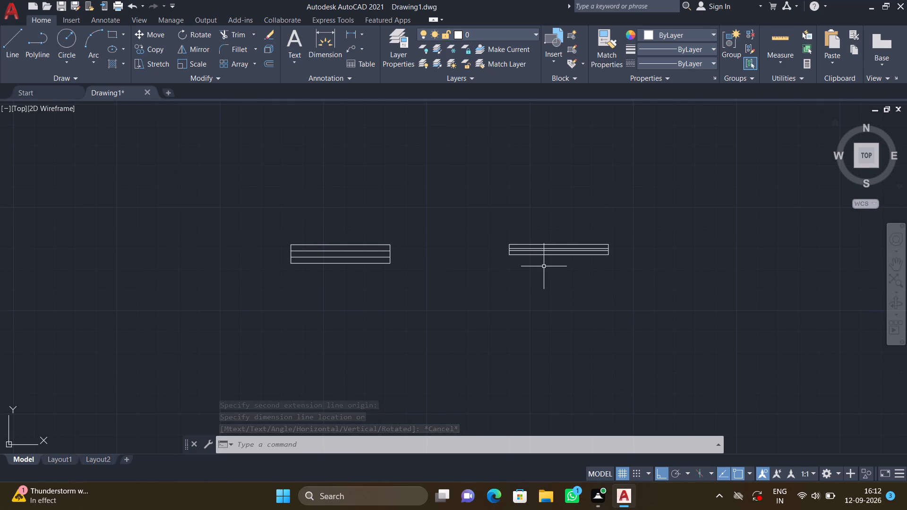
pyautogui.write('CO')
pyautogui.press('Return')
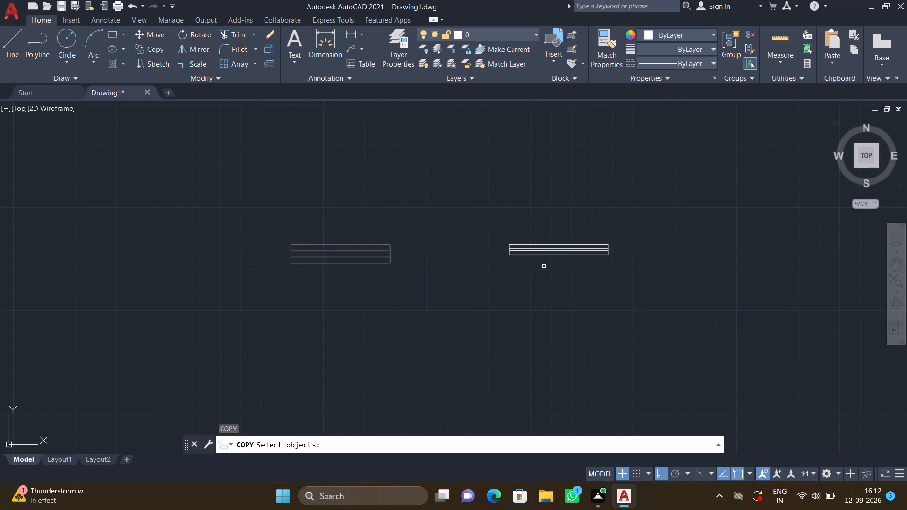
pyautogui.click(609, 274)
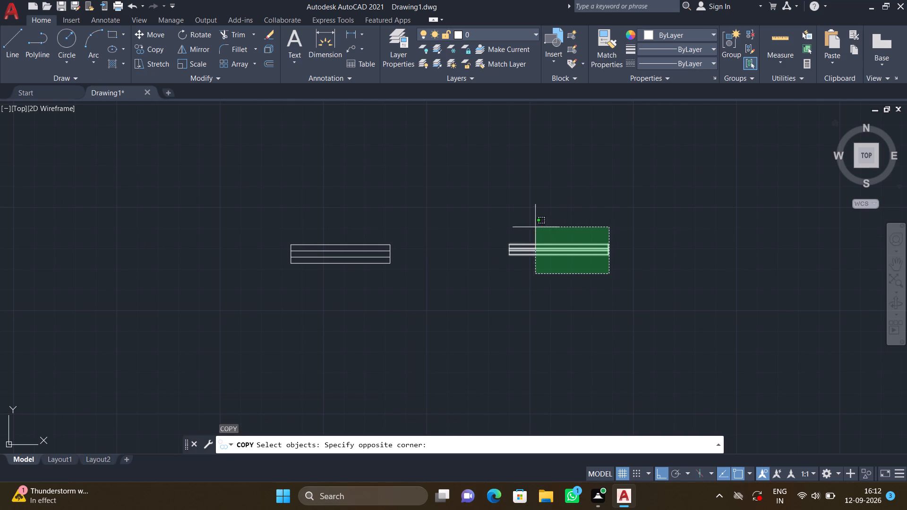
pyautogui.click(487, 217)
pyautogui.press('Return')
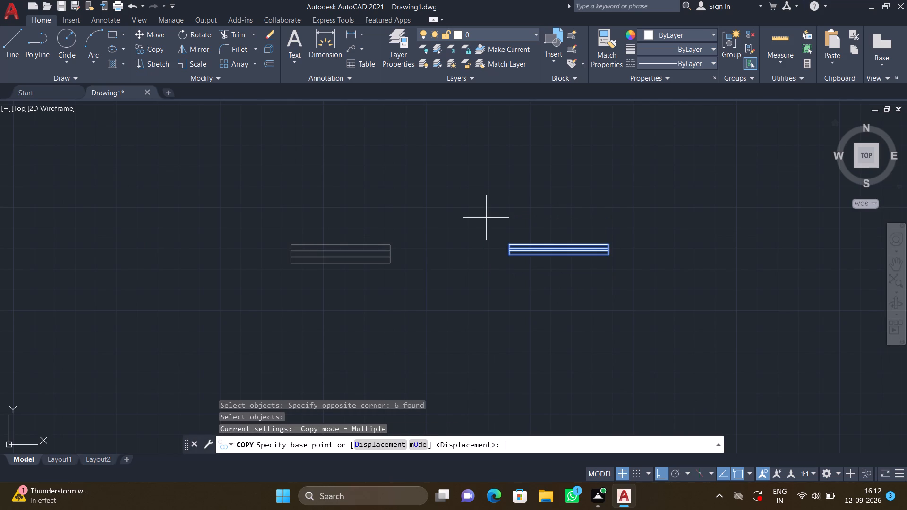
pyautogui.click(505, 246)
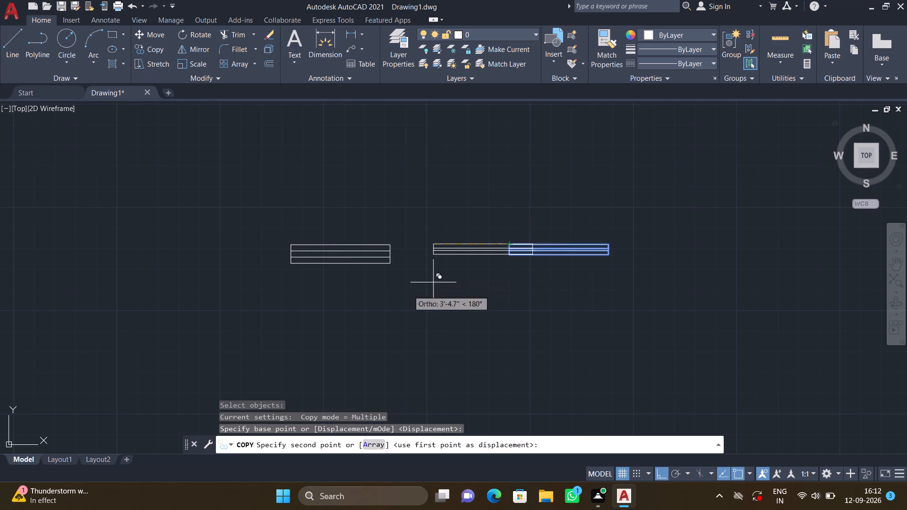
pyautogui.press('F8')
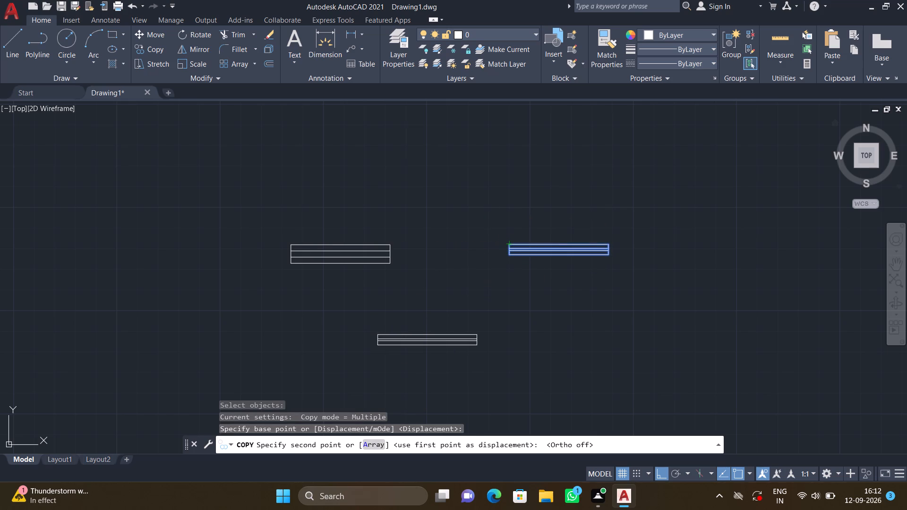
pyautogui.scroll(-2, 377, 334)
pyautogui.scroll(-1, 258, 355)
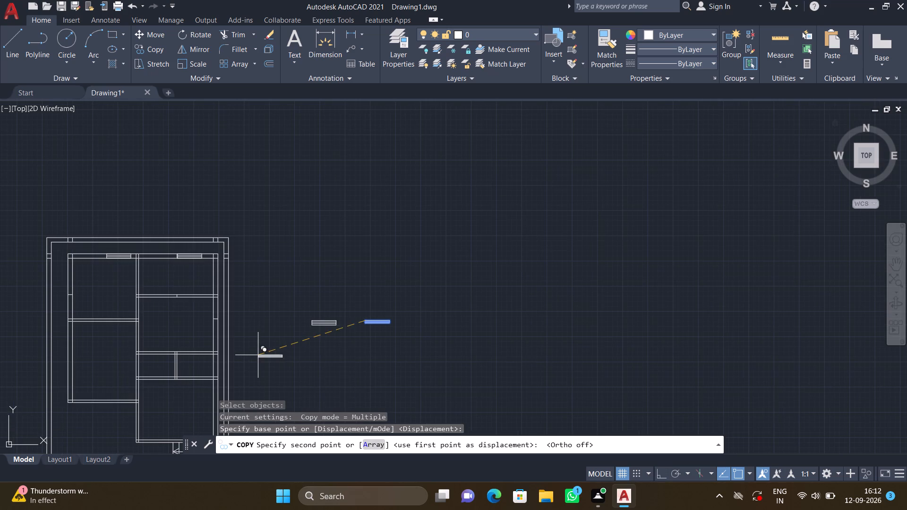
pyautogui.moveTo(258, 355); pyautogui.dragTo(373, 232, button='middle')
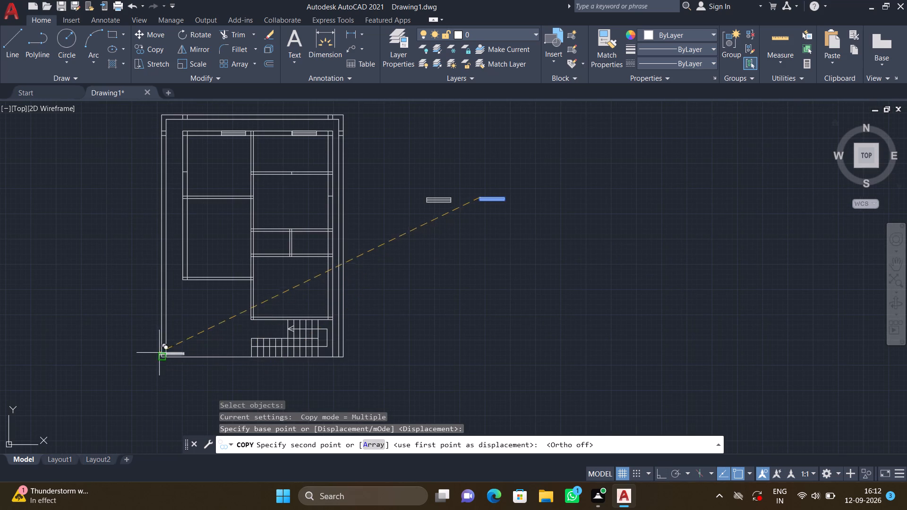
pyautogui.scroll(2, 209, 287)
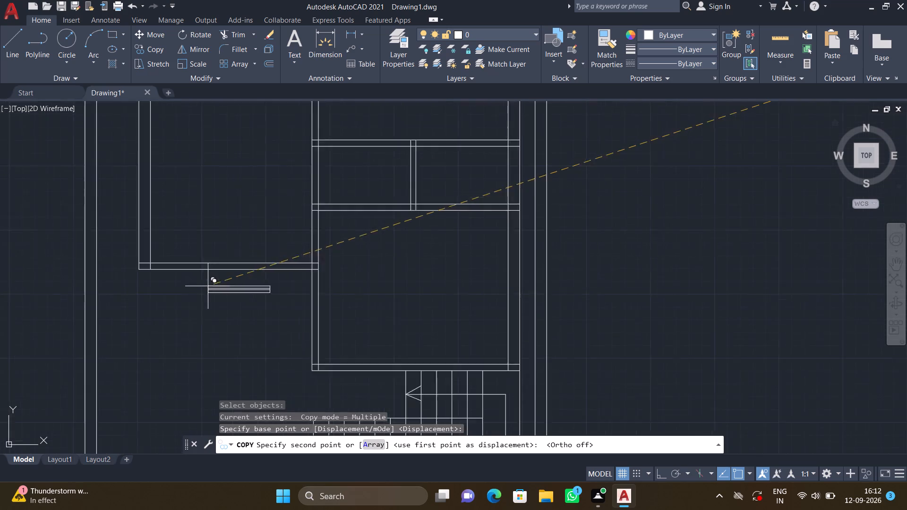
pyautogui.scroll(1, 208, 286)
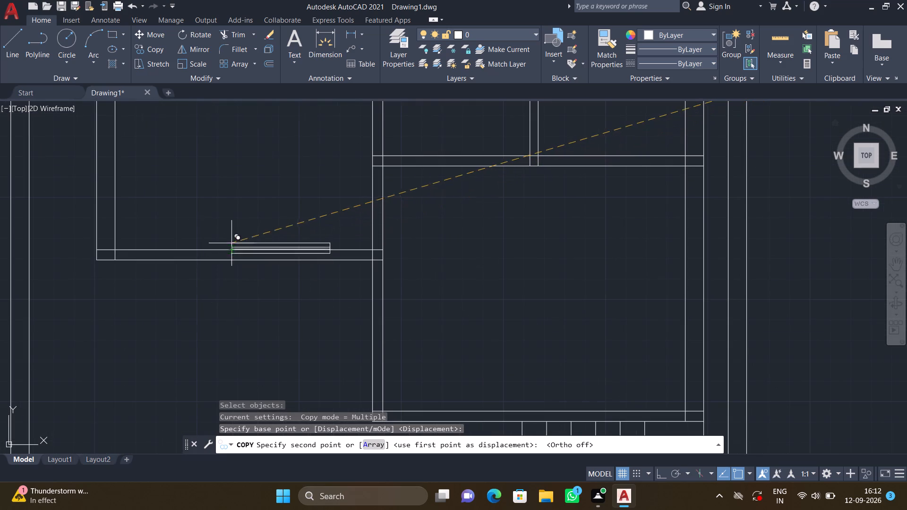
pyautogui.scroll(3, 231, 243)
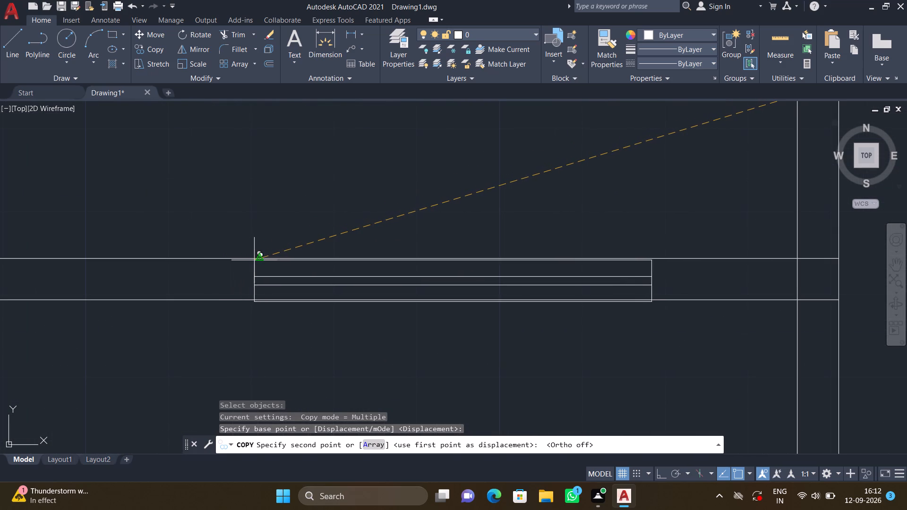
pyautogui.scroll(2, 254, 260)
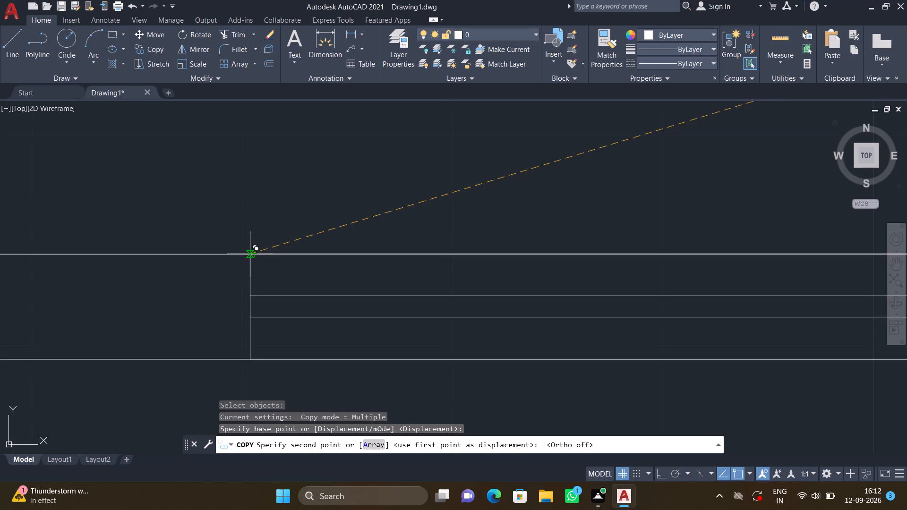
pyautogui.click(250, 254)
pyautogui.scroll(-4, 244, 244)
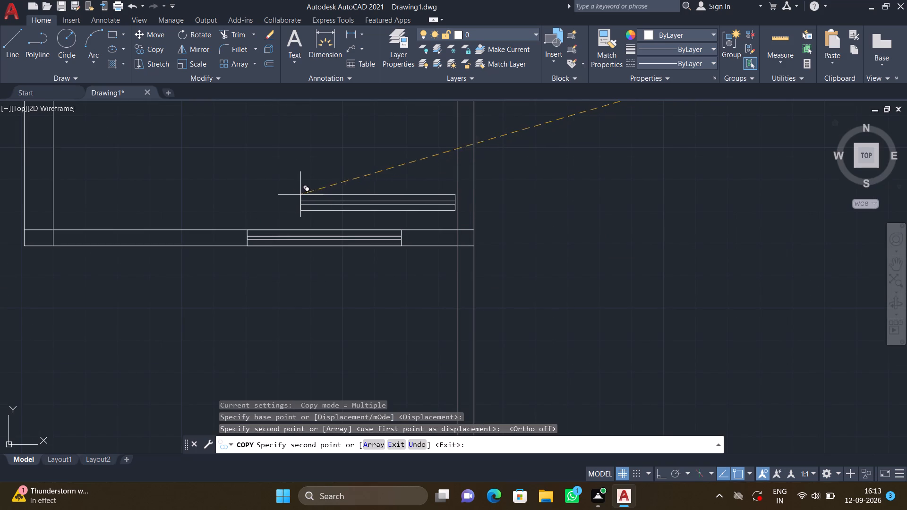
pyautogui.press('Return')
# With ortho on, rotate the original 4' by 9" window symbol 90° counterclockwise about its top-left corner so it stands vertical.
pyautogui.scroll(-3, 499, 229)
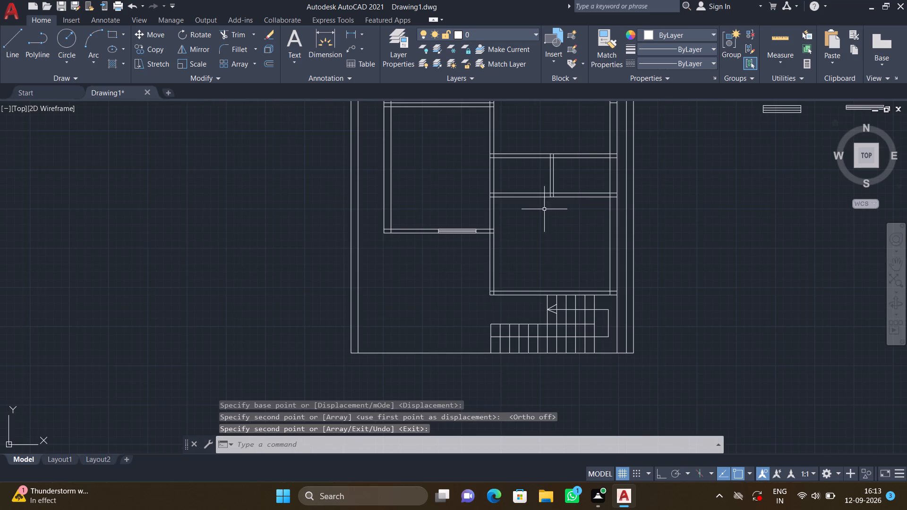
pyautogui.moveTo(570, 194); pyautogui.dragTo(340, 377, button='middle')
pyautogui.scroll(2, 582, 303)
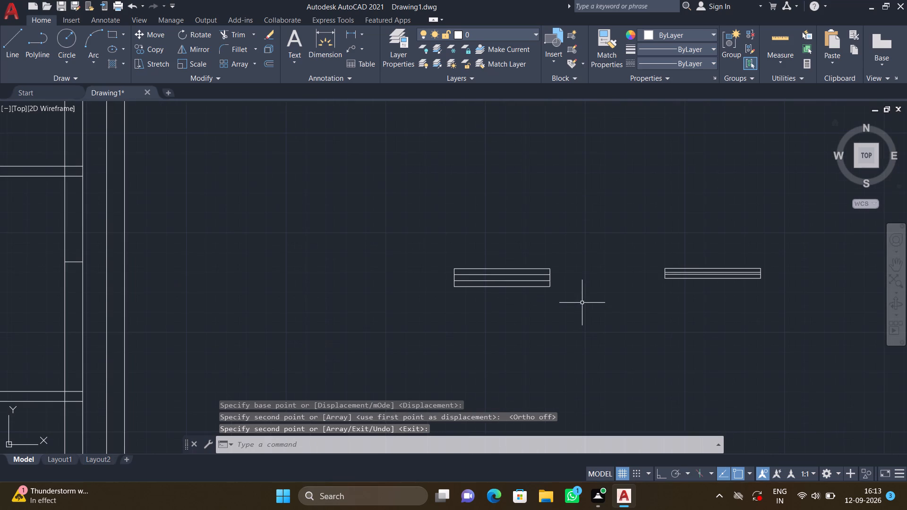
pyautogui.press('F8')
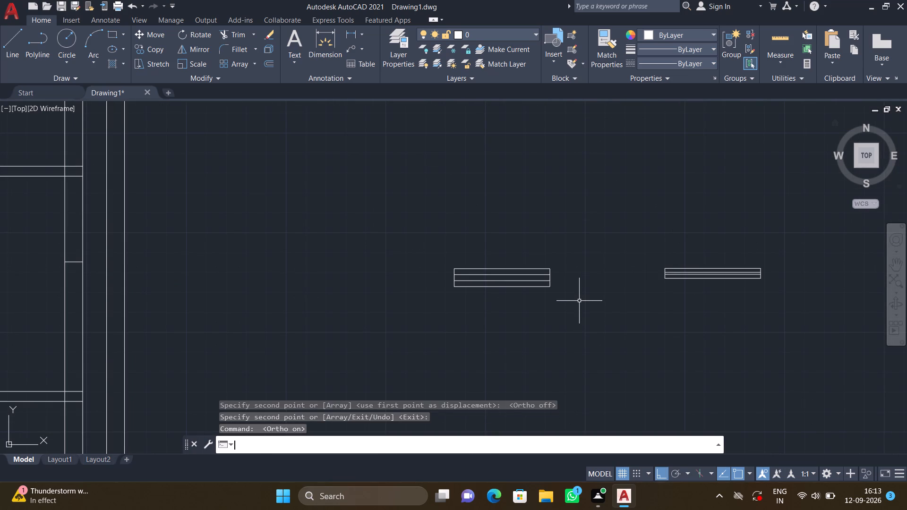
pyautogui.write('RO')
pyautogui.press('Return')
pyautogui.moveTo(566, 300); pyautogui.dragTo(557, 289)
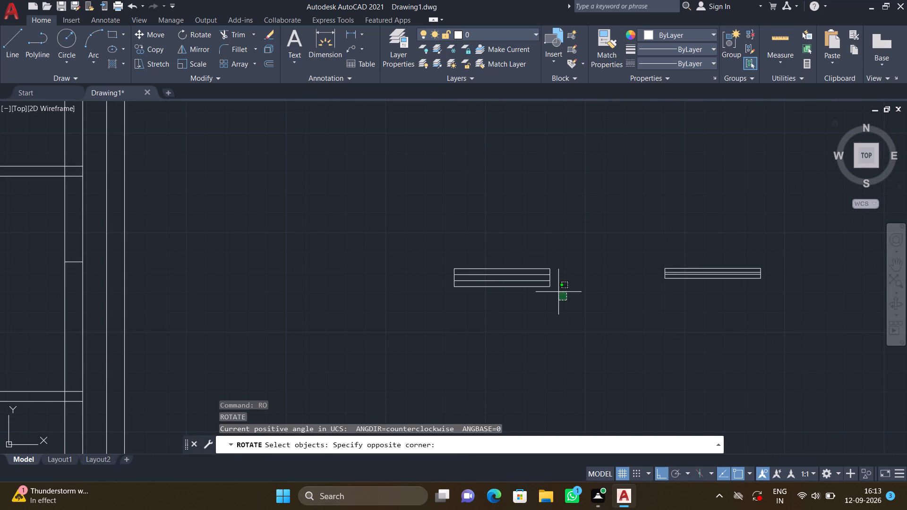
pyautogui.moveTo(565, 312); pyautogui.dragTo(560, 307)
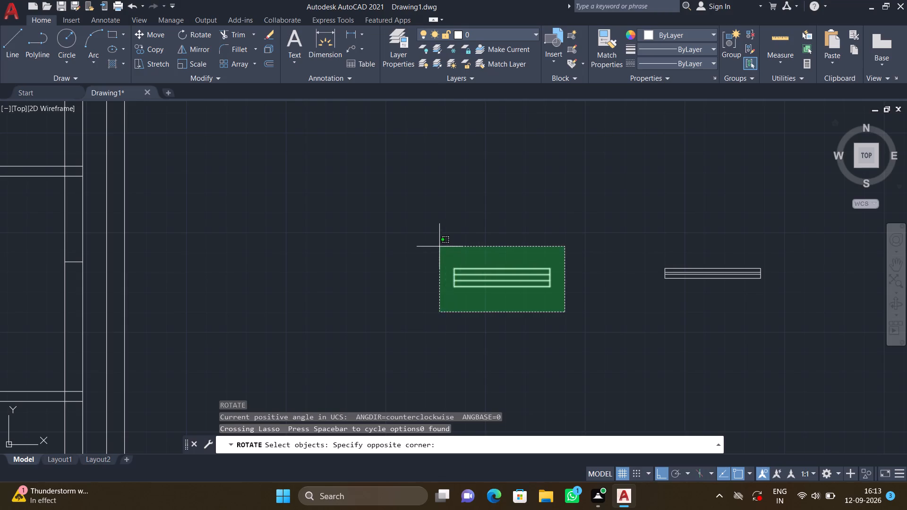
pyautogui.click(435, 245)
pyautogui.press('Return')
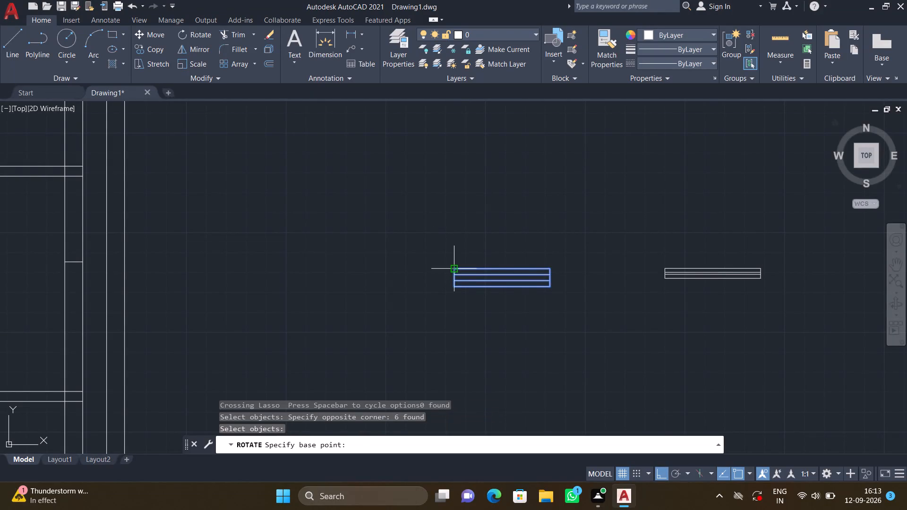
pyautogui.click(453, 269)
pyautogui.click(442, 230)
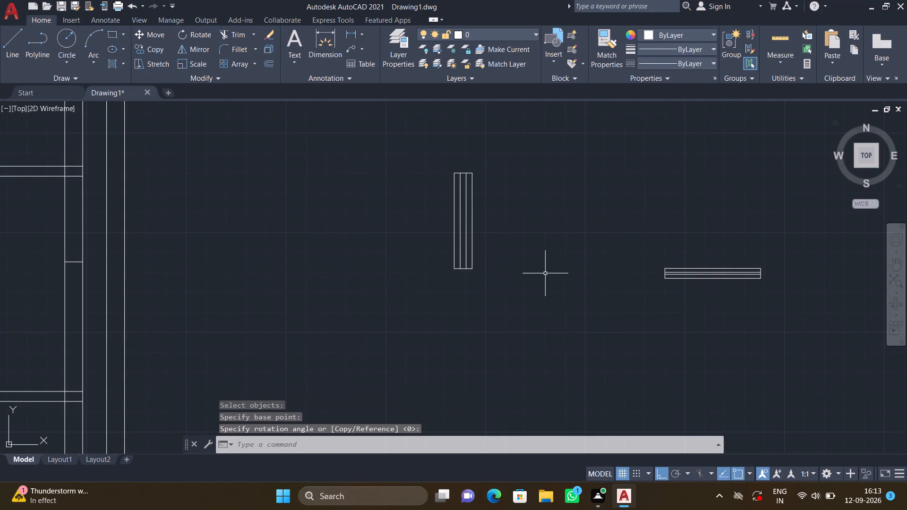
# With ortho off, copy the vertical 4' by 9" window symbol by its top-left corner into the upper-left room's left wall, just above the short cross line.
pyautogui.write('CO')
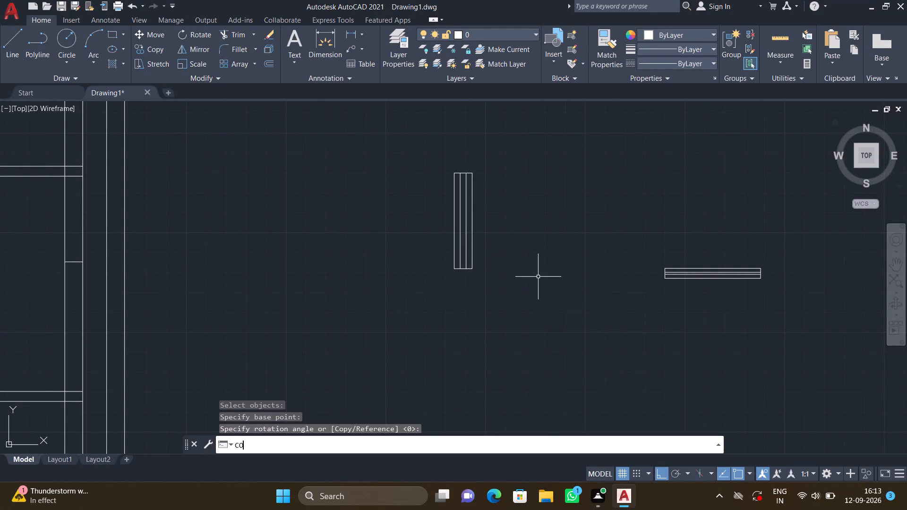
pyautogui.press('Return')
pyautogui.moveTo(494, 280); pyautogui.dragTo(490, 275)
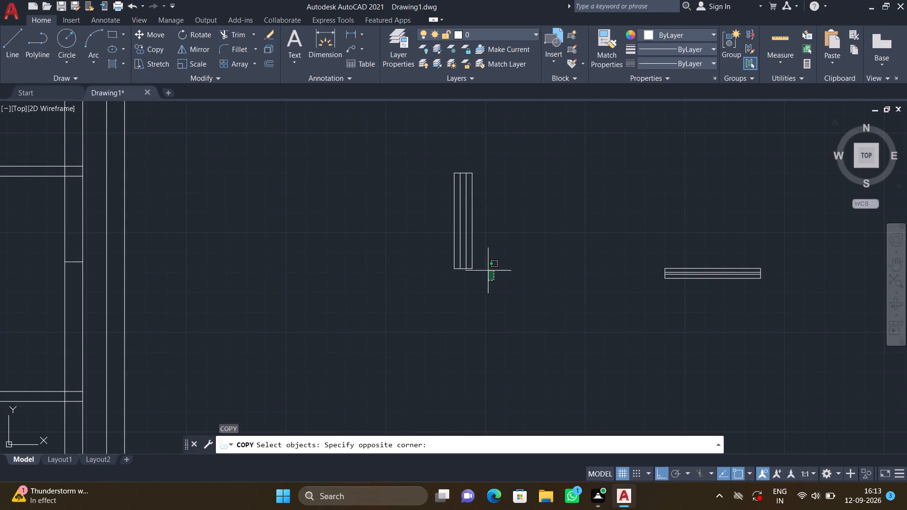
pyautogui.click(429, 165)
pyautogui.press('Return')
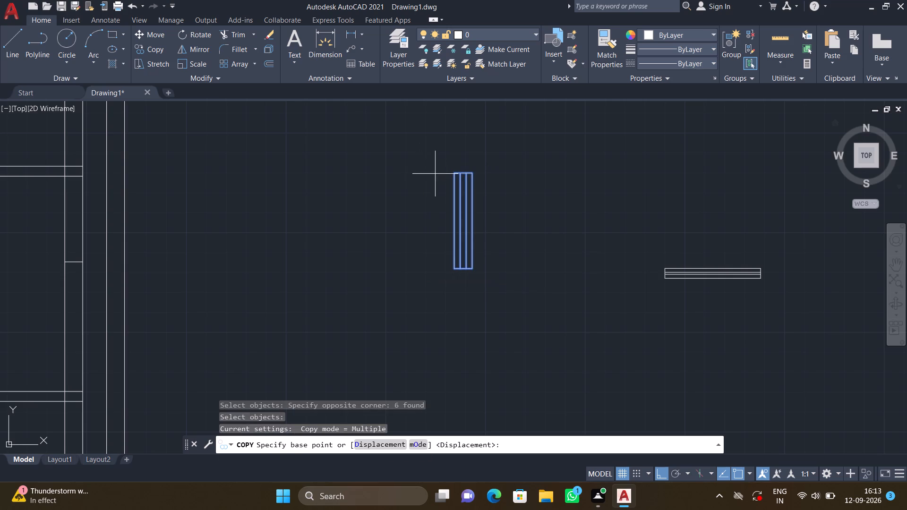
pyautogui.click(453, 170)
pyautogui.scroll(-2, 315, 230)
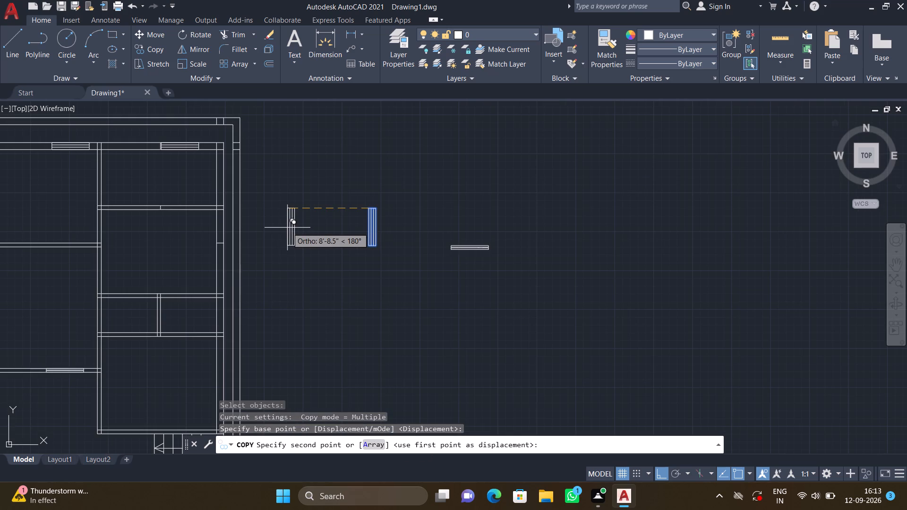
pyautogui.press('F8')
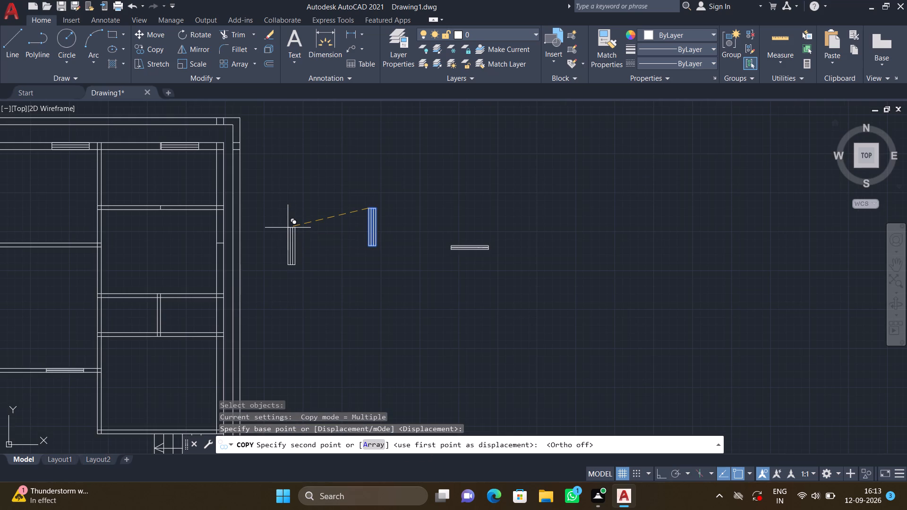
pyautogui.scroll(-2, 289, 227)
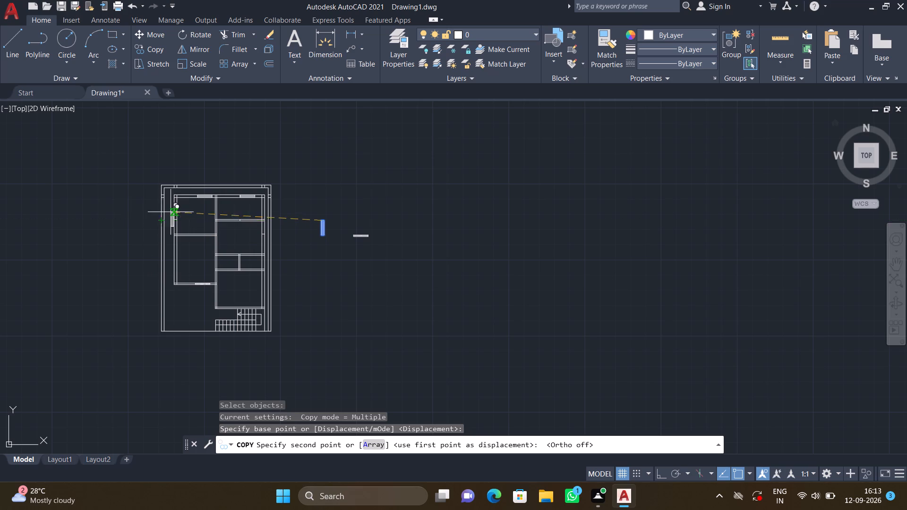
pyautogui.scroll(5, 171, 212)
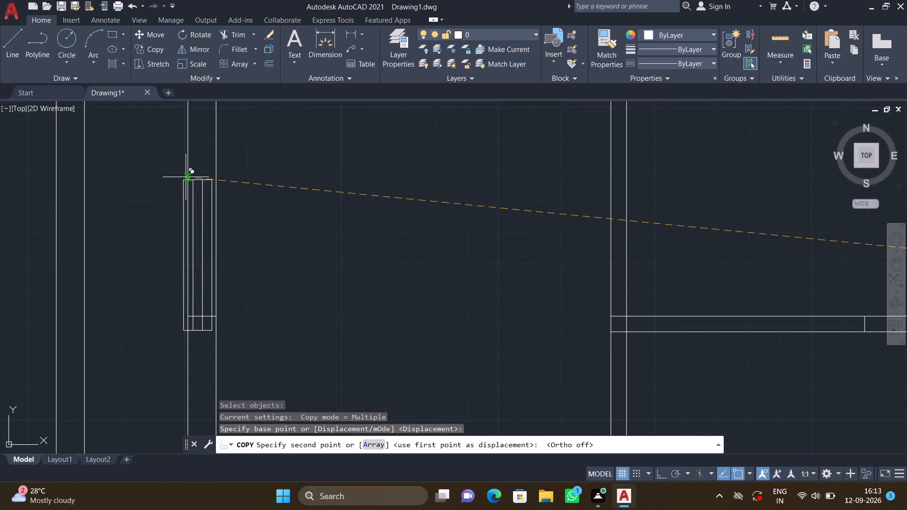
pyautogui.scroll(-1, 188, 177)
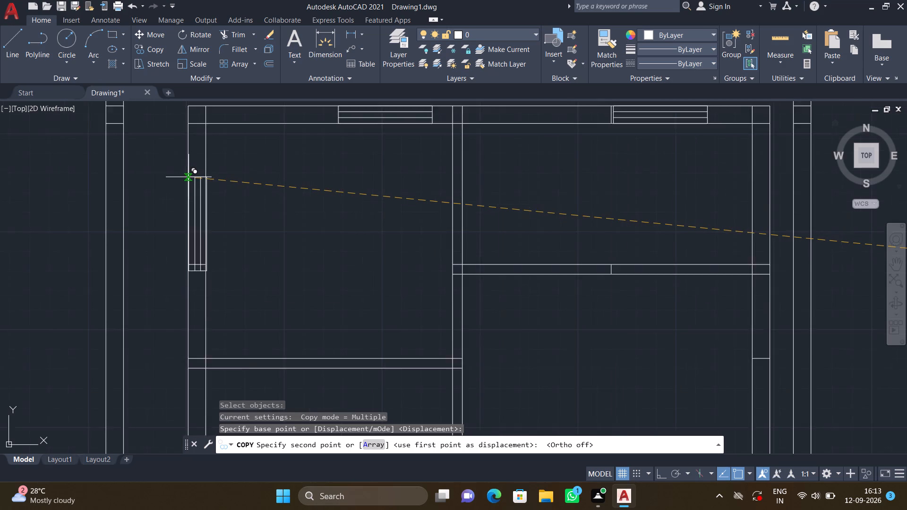
pyautogui.scroll(-1, 188, 177)
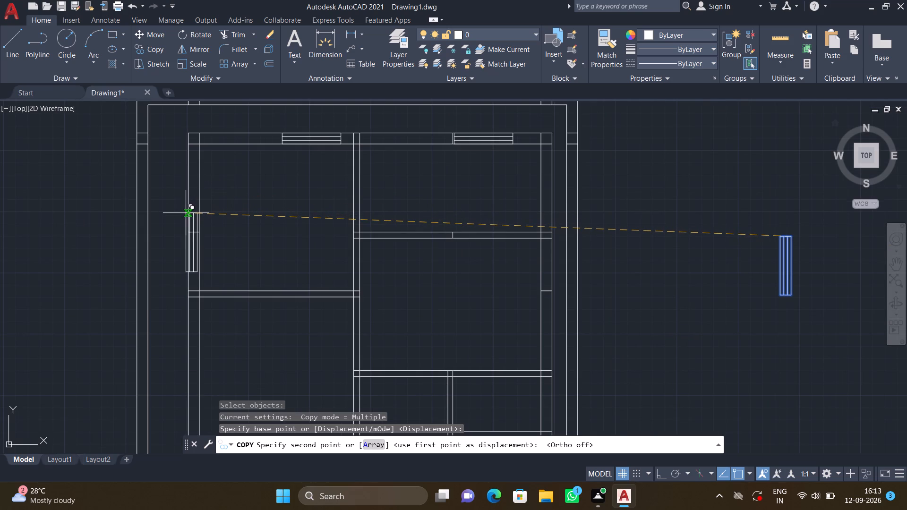
pyautogui.scroll(2, 182, 172)
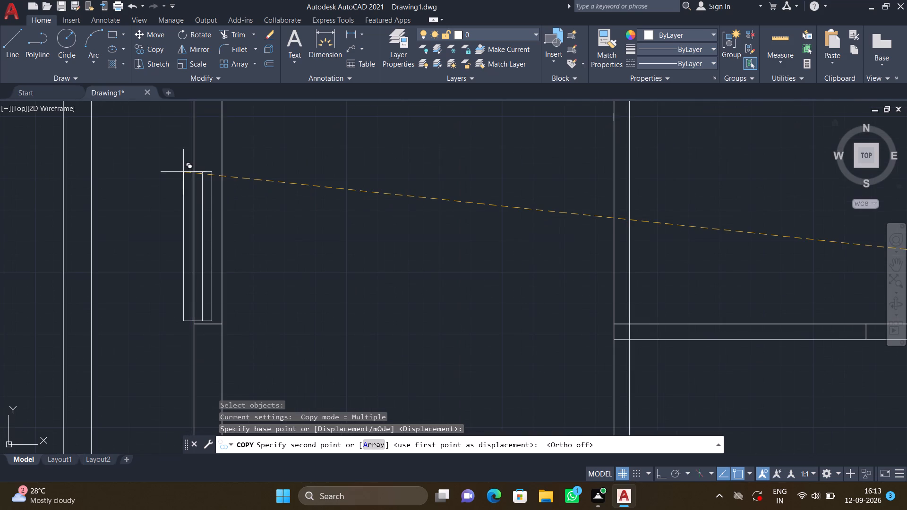
pyautogui.scroll(2, 197, 163)
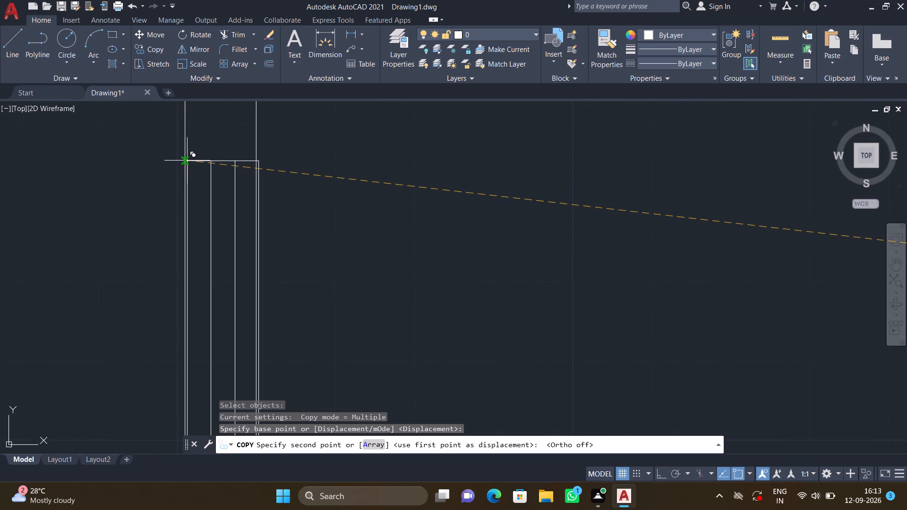
pyautogui.click(186, 159)
# Place another copy of the vertical window symbol in the middle-right room's right wall, starting directly below the upper partition.
pyautogui.scroll(-2, 368, 151)
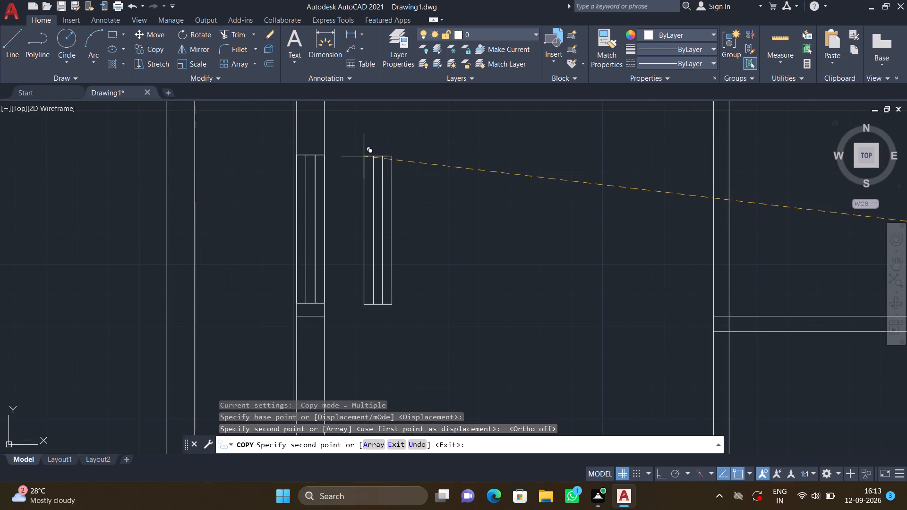
pyautogui.scroll(-1, 364, 156)
pyautogui.scroll(-2, 559, 224)
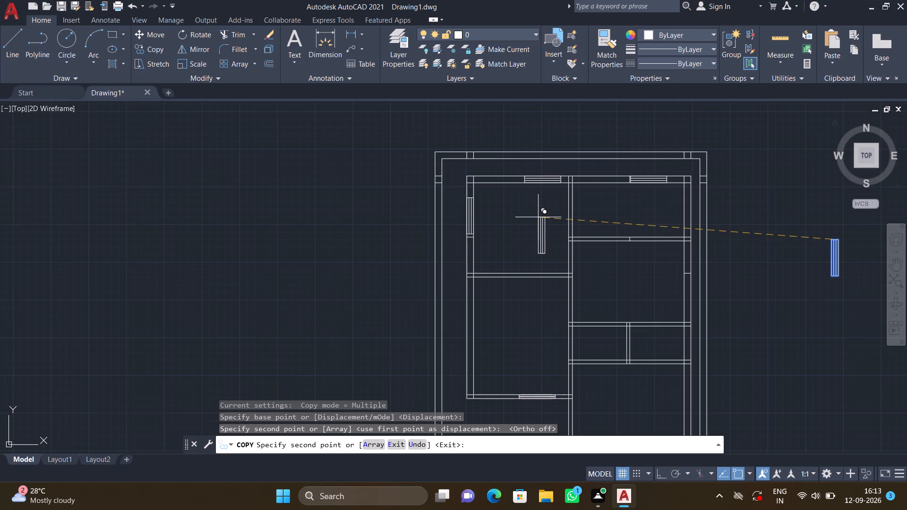
pyautogui.scroll(1, 507, 215)
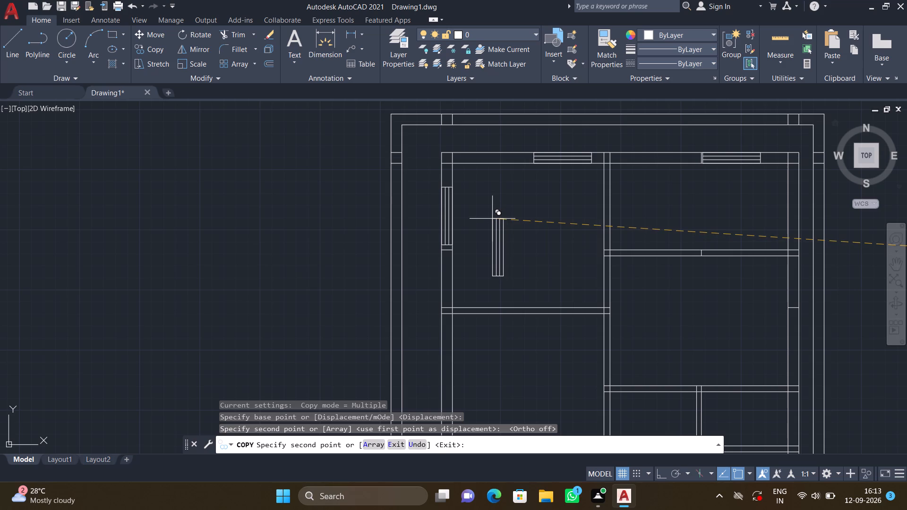
pyautogui.scroll(2, 481, 209)
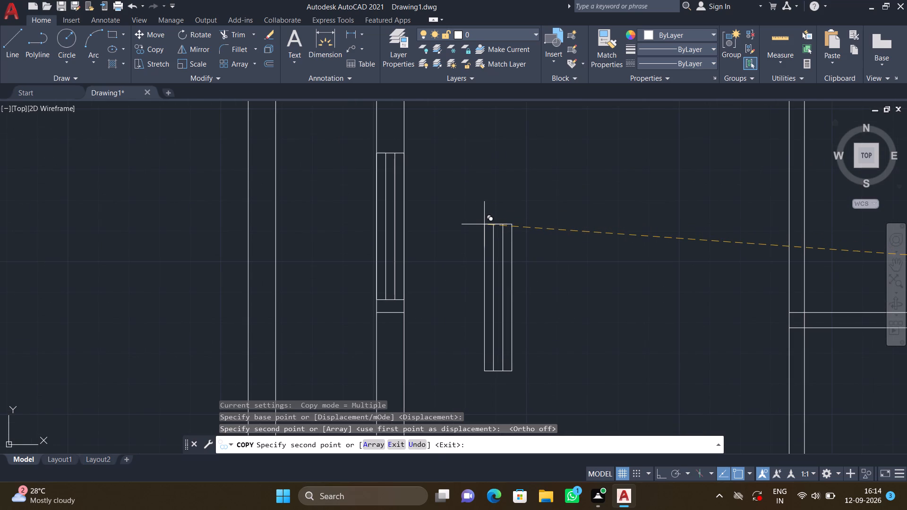
pyautogui.scroll(-2, 484, 224)
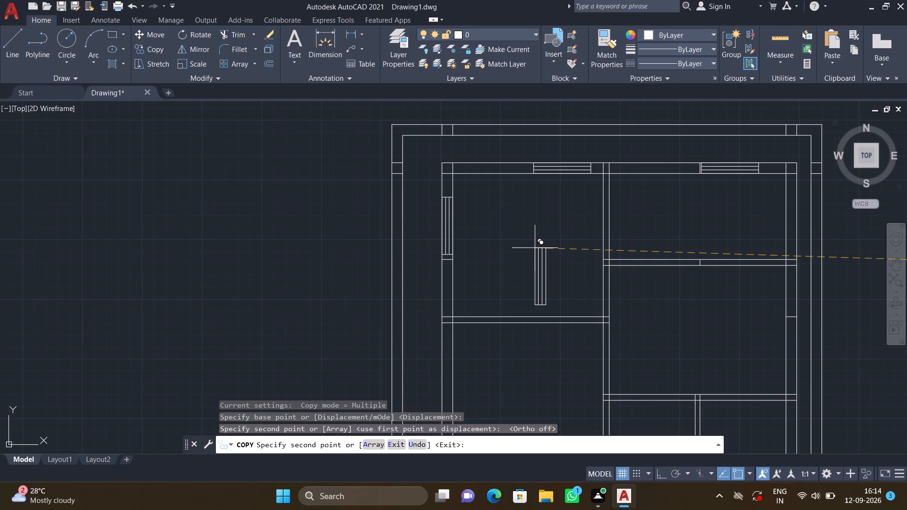
pyautogui.moveTo(692, 234); pyautogui.dragTo(399, 288, button='middle')
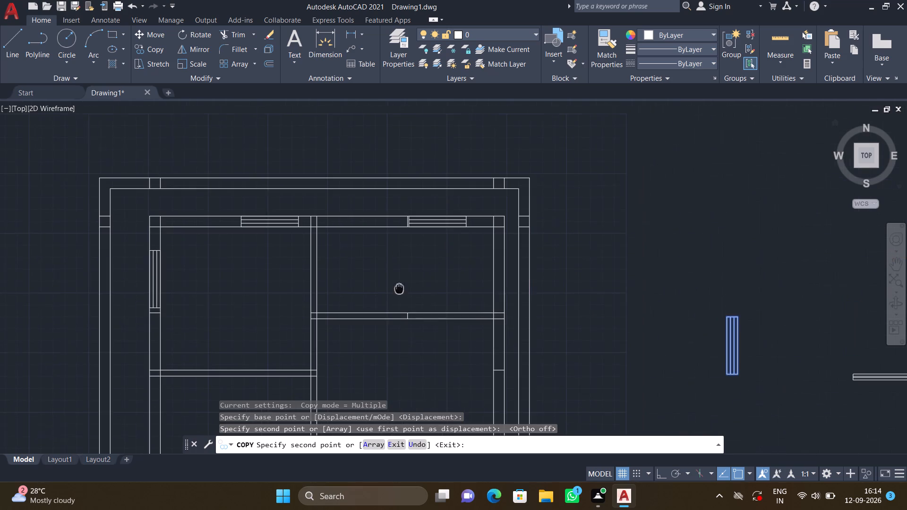
pyautogui.moveTo(399, 288); pyautogui.dragTo(399, 288, button='middle')
pyautogui.scroll(-1, 495, 293)
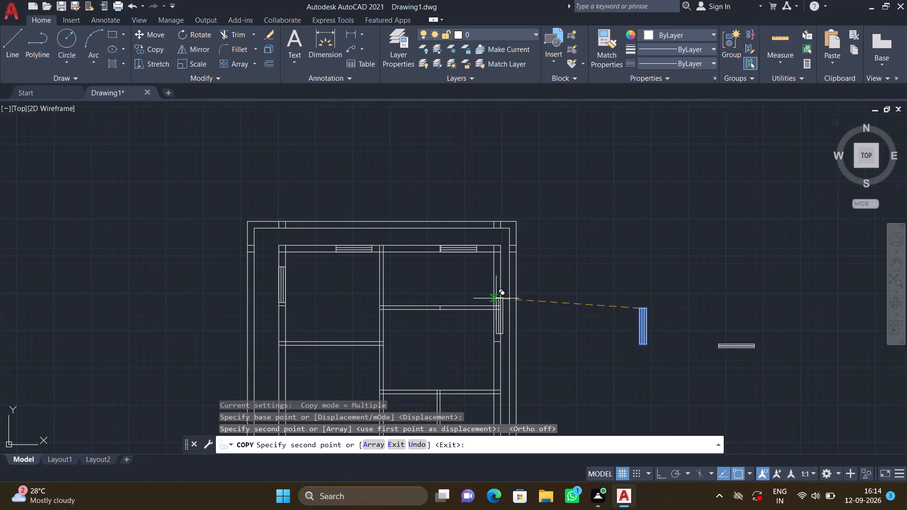
pyautogui.moveTo(496, 298); pyautogui.dragTo(459, 176, button='middle')
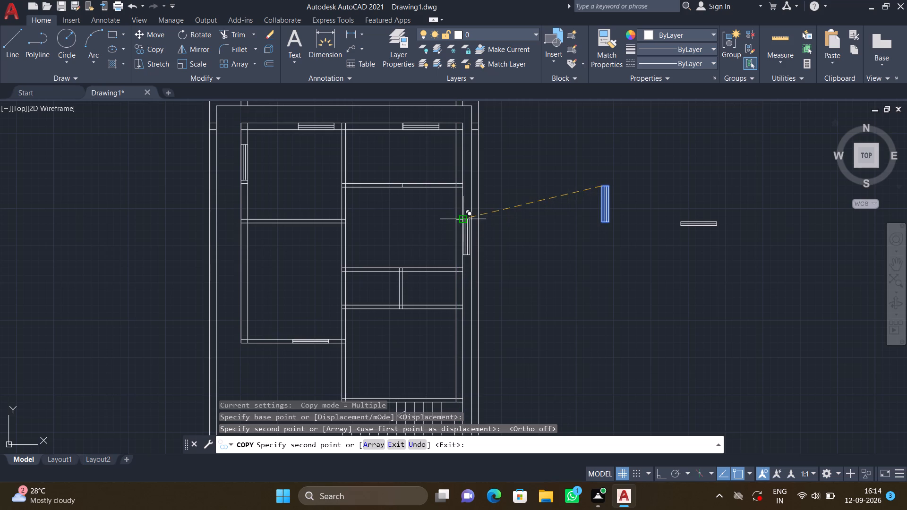
pyautogui.scroll(2, 464, 210)
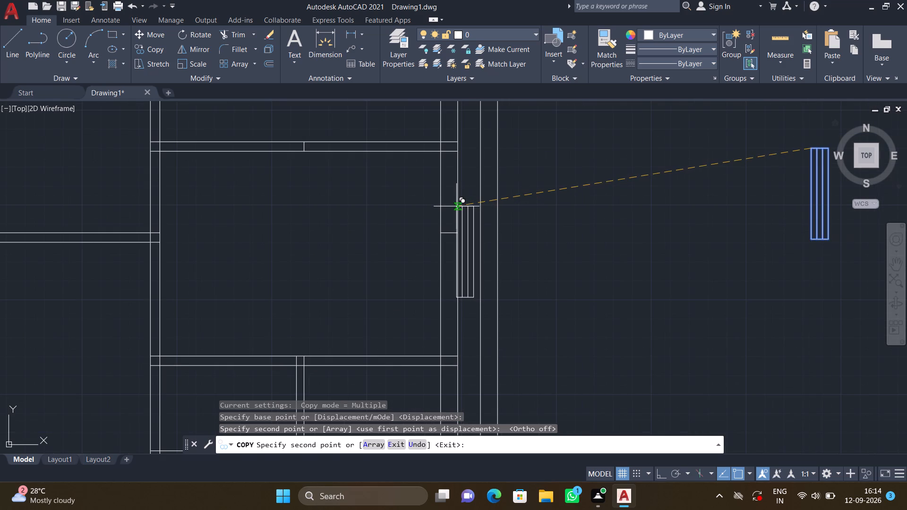
pyautogui.scroll(1, 434, 167)
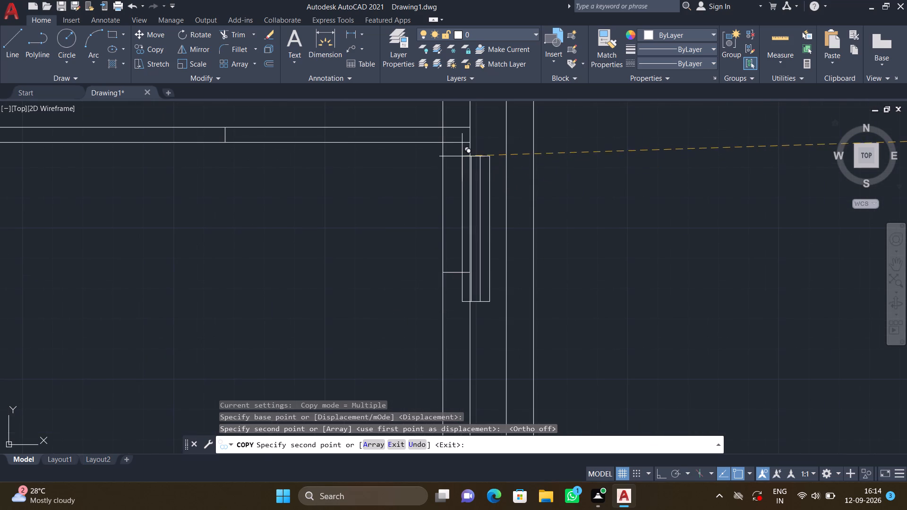
pyautogui.scroll(1, 440, 153)
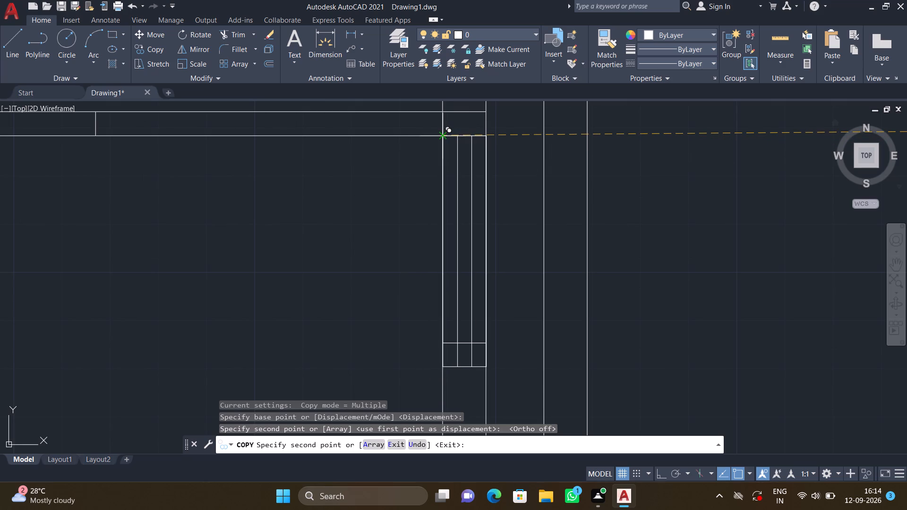
pyautogui.scroll(3, 442, 135)
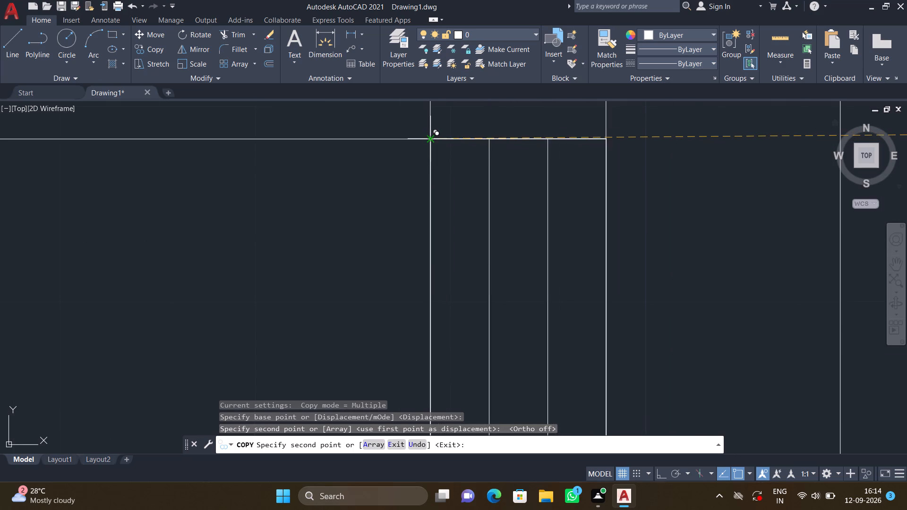
pyautogui.click(432, 140)
# Place a third copy of the vertical window symbol in the lower-right room's right wall, slightly below its upper partition, and finish copying.
pyautogui.scroll(-4, 459, 182)
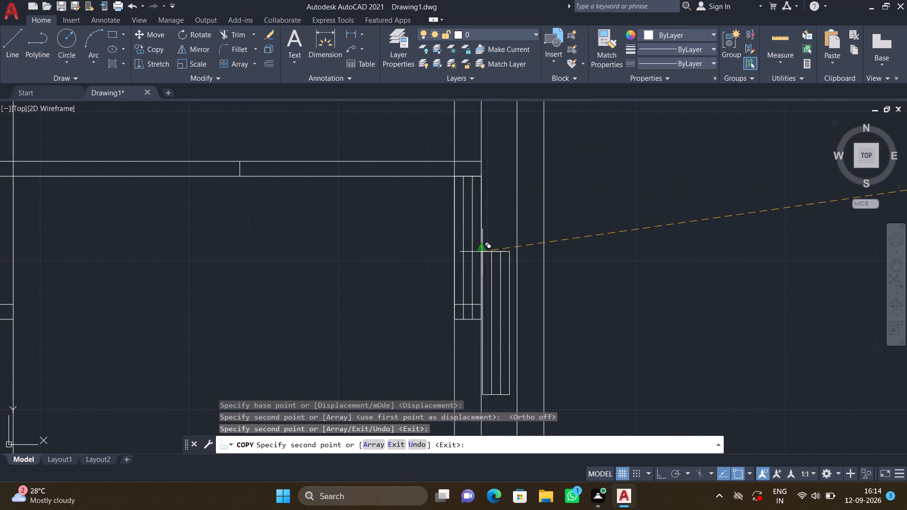
pyautogui.scroll(-1, 482, 252)
pyautogui.moveTo(484, 297); pyautogui.dragTo(450, 195, button='middle')
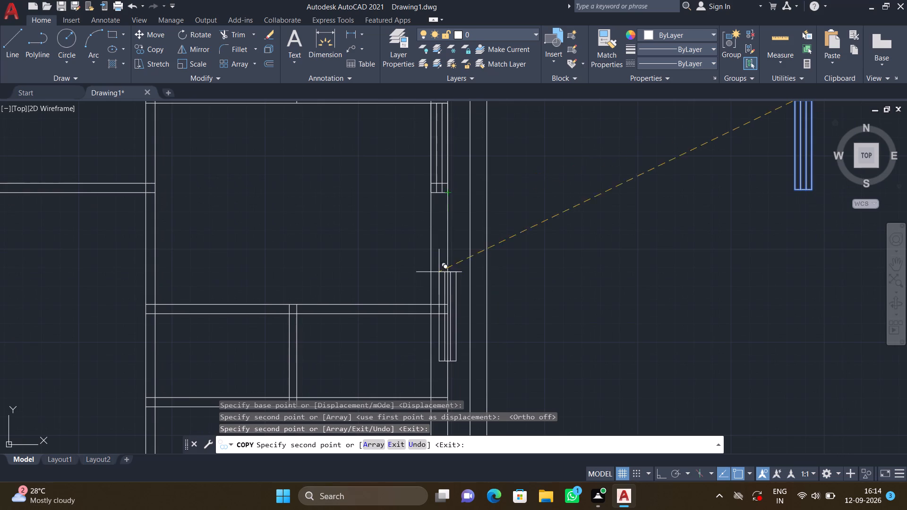
pyautogui.scroll(-2, 429, 311)
pyautogui.moveTo(430, 352); pyautogui.dragTo(377, 163, button='middle')
pyautogui.scroll(2, 376, 164)
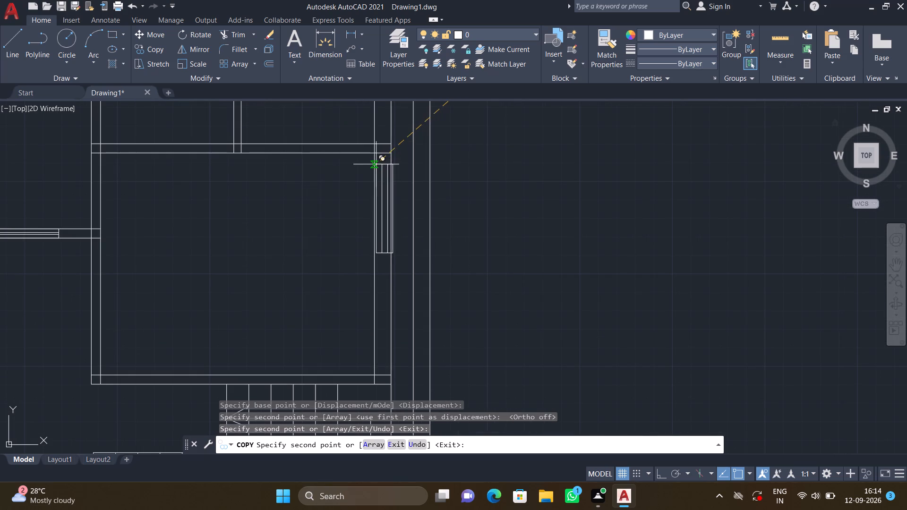
pyautogui.scroll(3, 376, 164)
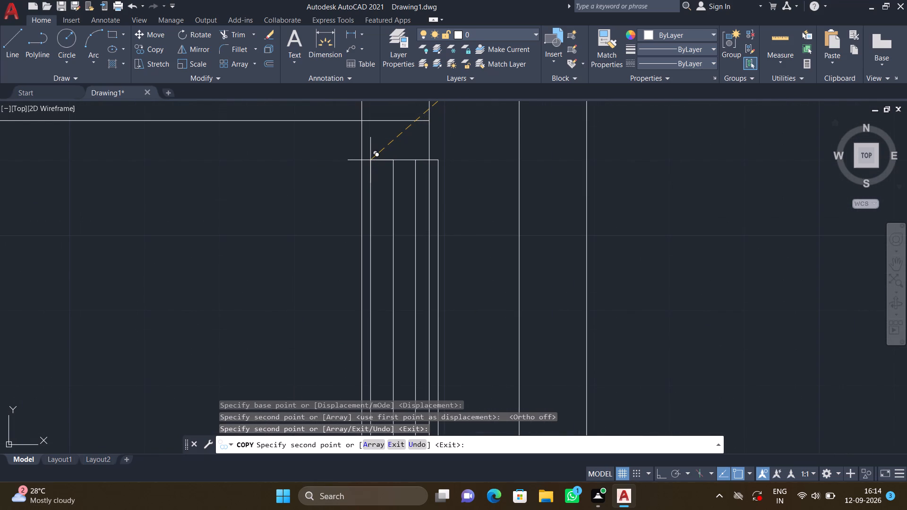
pyautogui.click(361, 149)
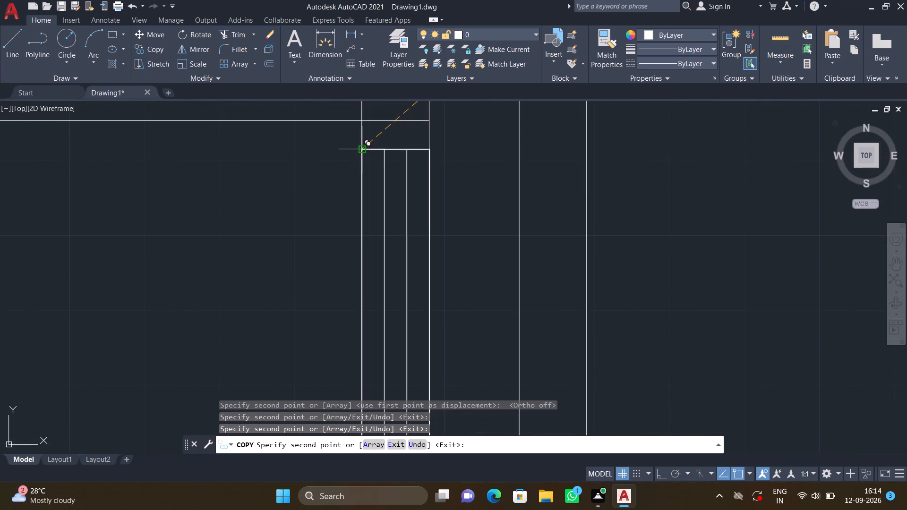
pyautogui.scroll(-3, 578, 152)
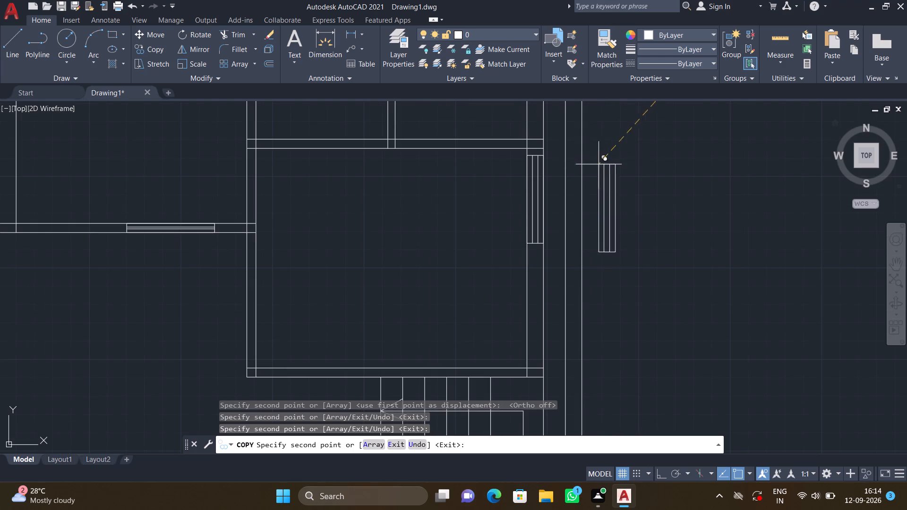
pyautogui.press('Return')
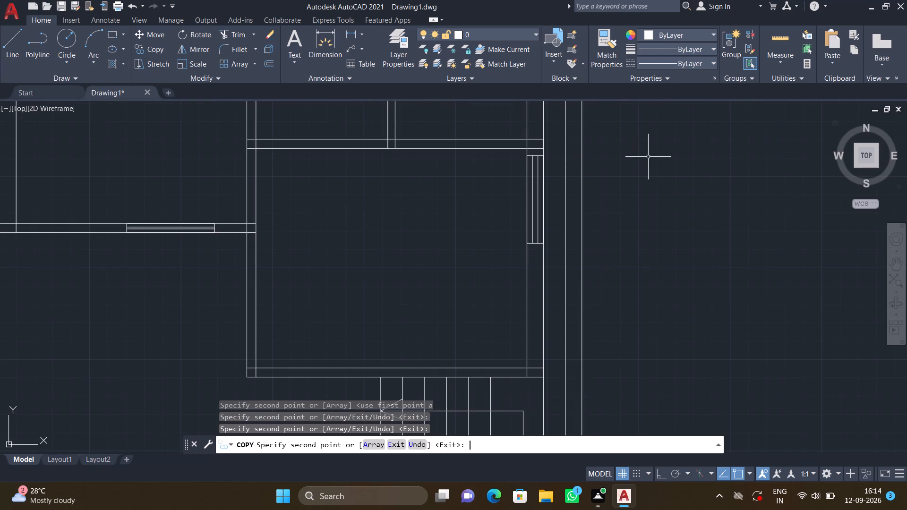
# Delete the short cross line that runs through the window symbol in the middle-right room's right wall.
pyautogui.scroll(-2, 615, 188)
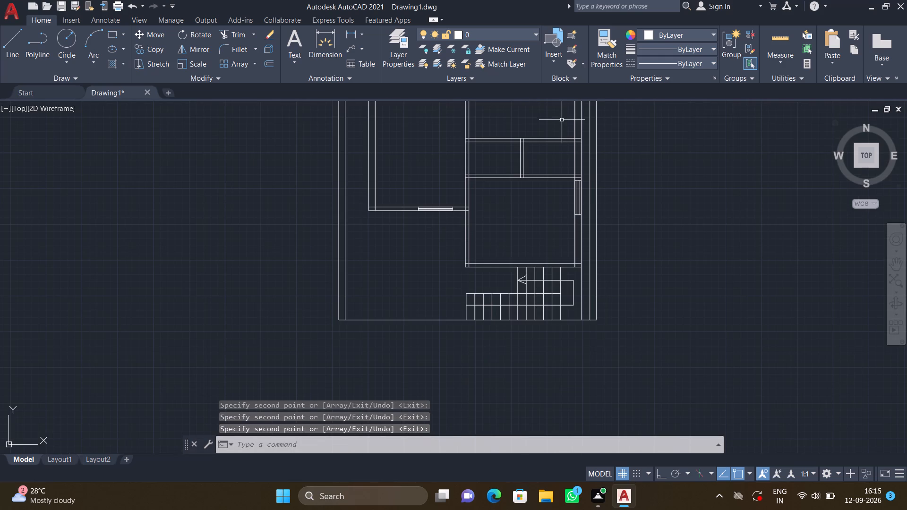
pyautogui.moveTo(562, 120); pyautogui.dragTo(501, 326, button='middle')
pyautogui.scroll(2, 524, 293)
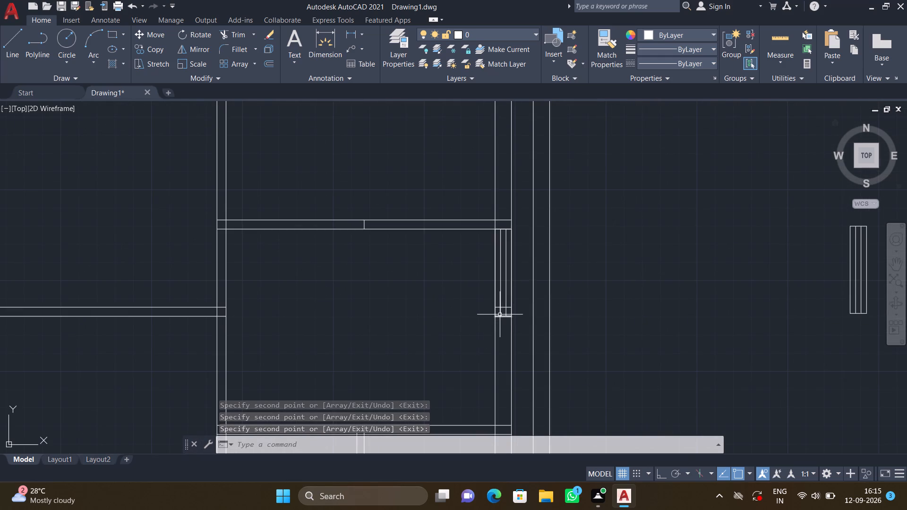
pyautogui.scroll(2, 505, 310)
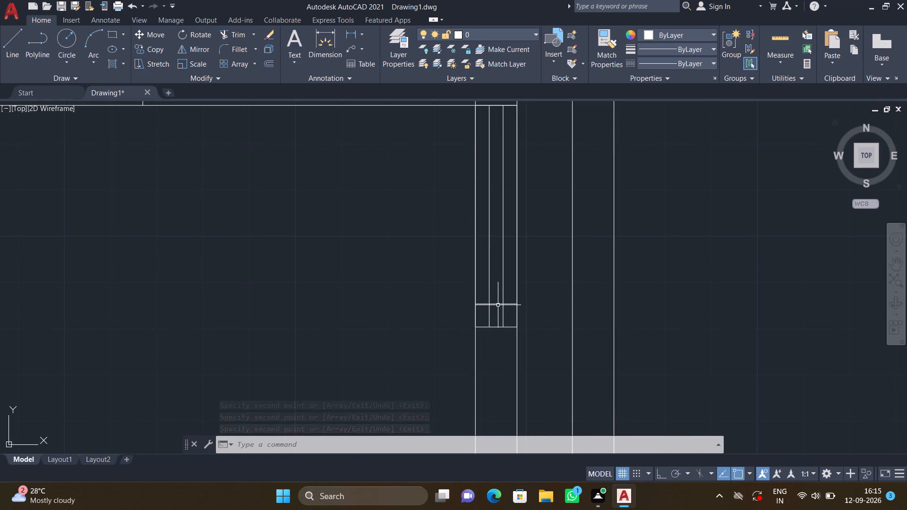
pyautogui.click(499, 304)
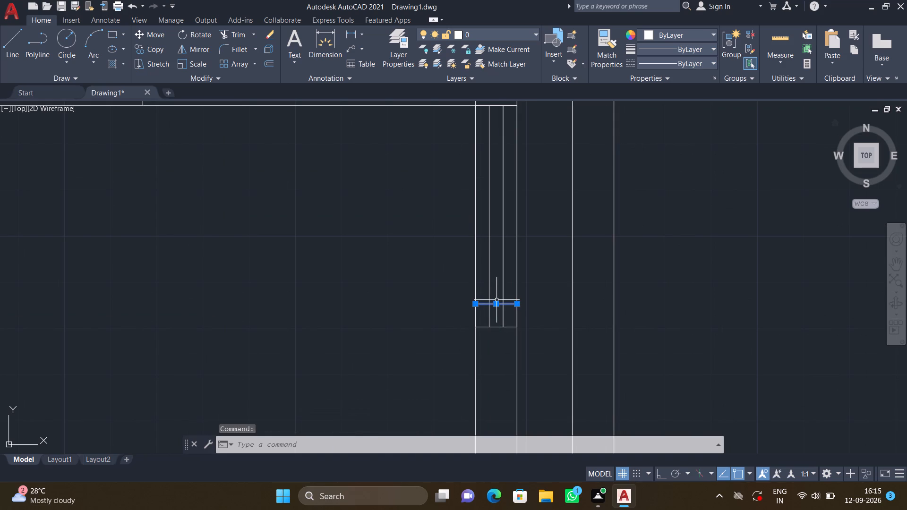
pyautogui.press('Delete')
pyautogui.scroll(-3, 496, 300)
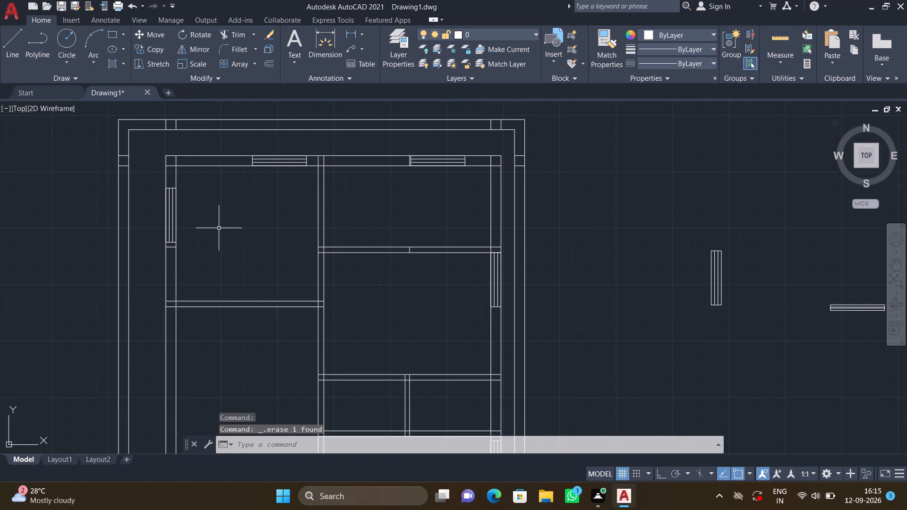
# Delete the short cross line just below the window symbol in the upper-left room's left wall.
pyautogui.scroll(1, 172, 247)
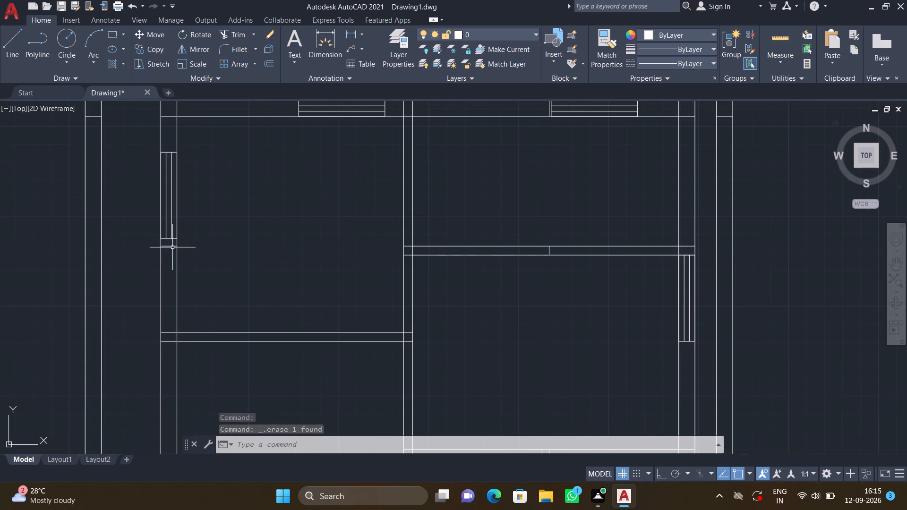
pyautogui.click(168, 246)
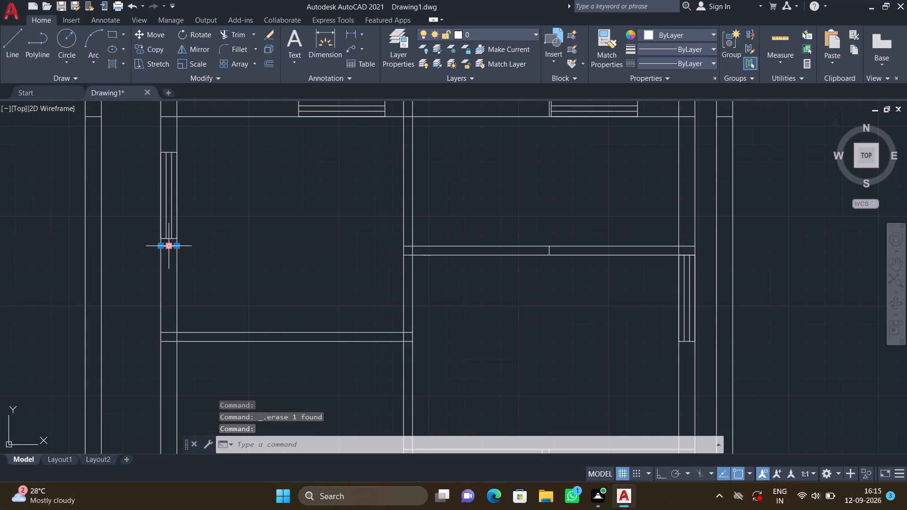
pyautogui.press('Delete')
# Move the six-line window symbol in the upper-left room's left wall slightly down along the wall, using its lower-left corner as base point.
pyautogui.scroll(-2, 188, 254)
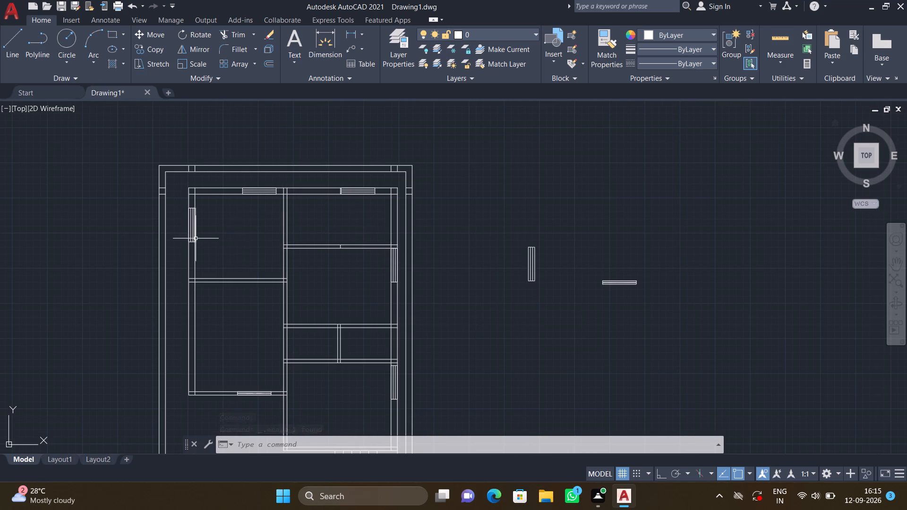
pyautogui.scroll(3, 196, 238)
pyautogui.press('m')
pyautogui.press('Return')
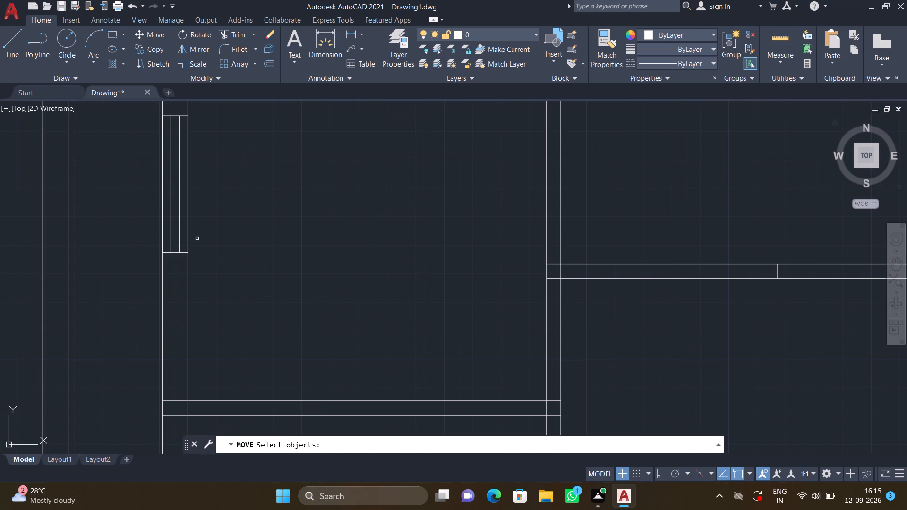
pyautogui.click(167, 253)
pyautogui.click(171, 234)
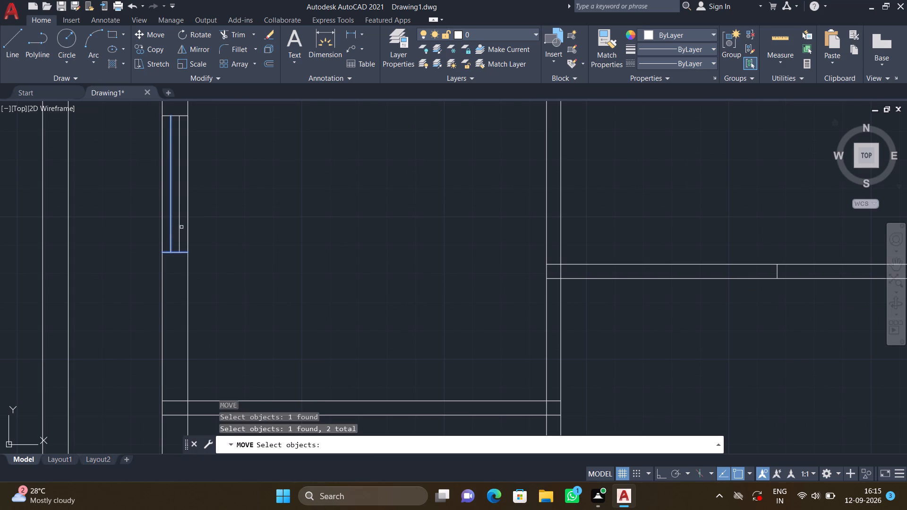
pyautogui.click(179, 226)
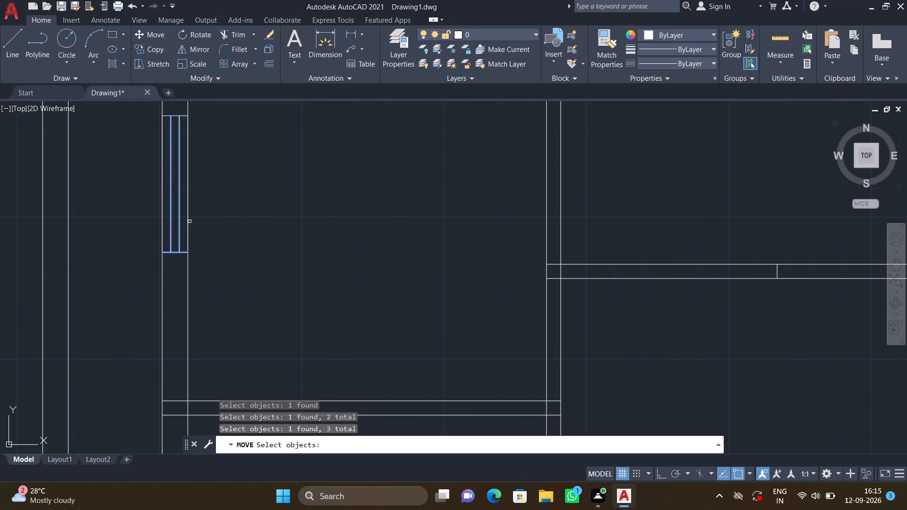
pyautogui.click(188, 218)
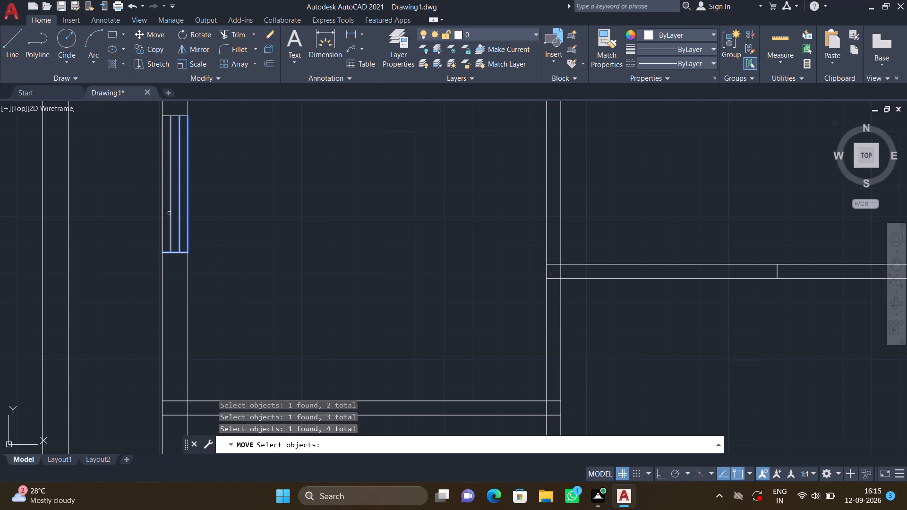
pyautogui.click(162, 208)
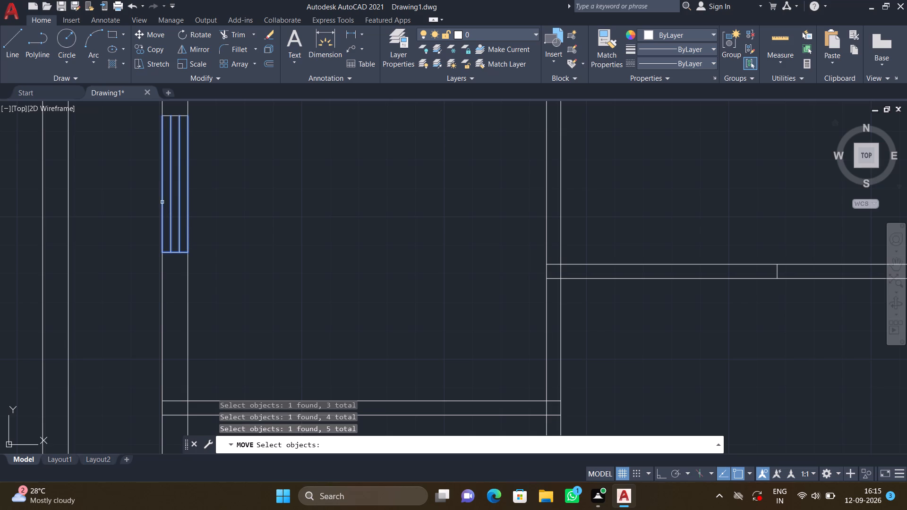
pyautogui.click(177, 118)
pyautogui.press('Escape')
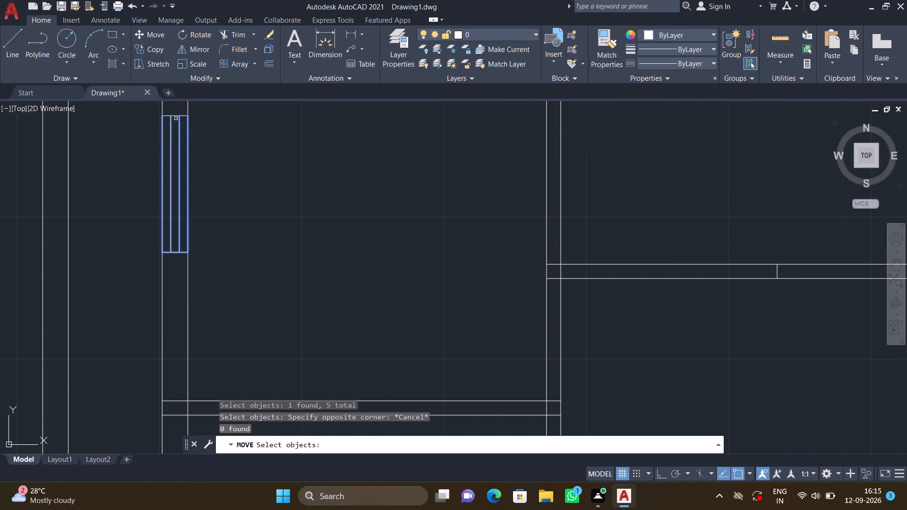
pyautogui.click(175, 117)
pyautogui.press('Return')
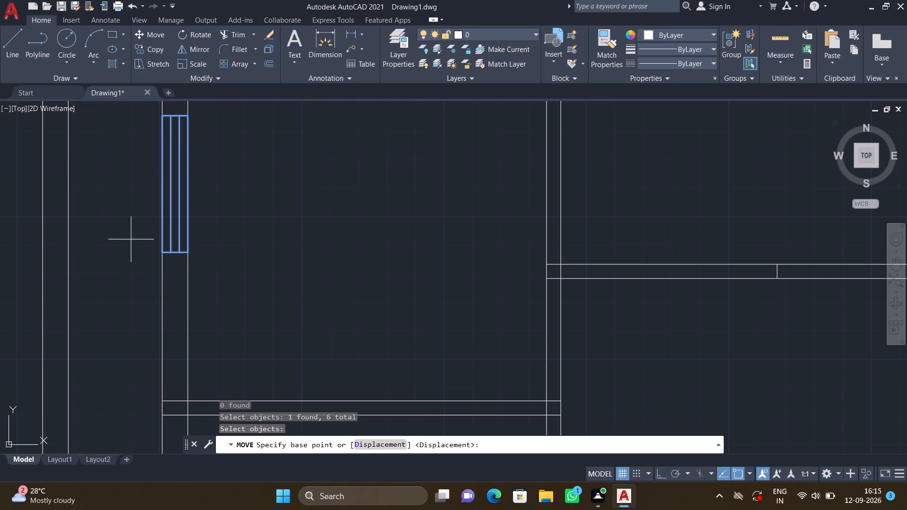
pyautogui.click(159, 251)
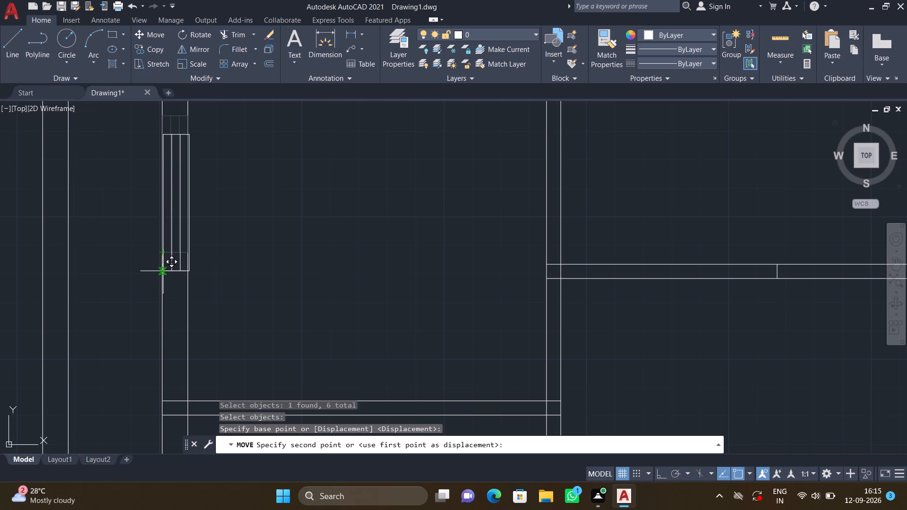
pyautogui.scroll(1, 163, 270)
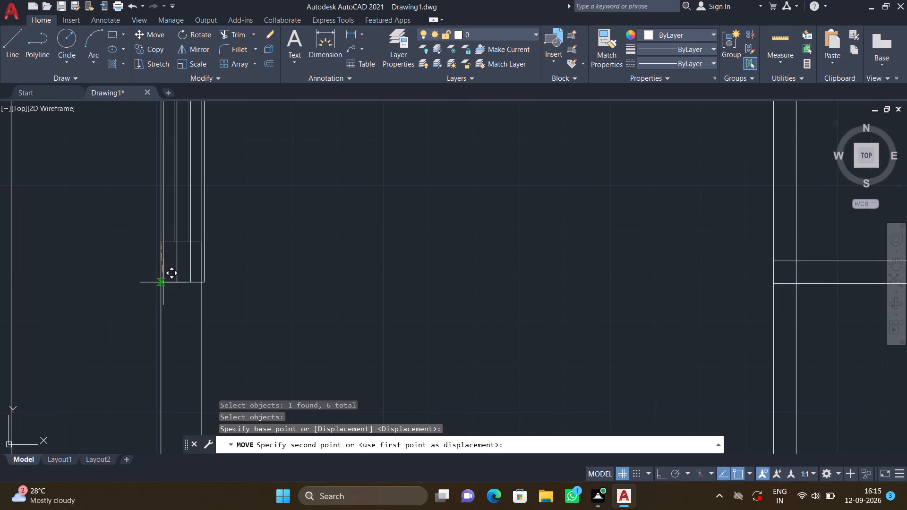
pyautogui.click(160, 287)
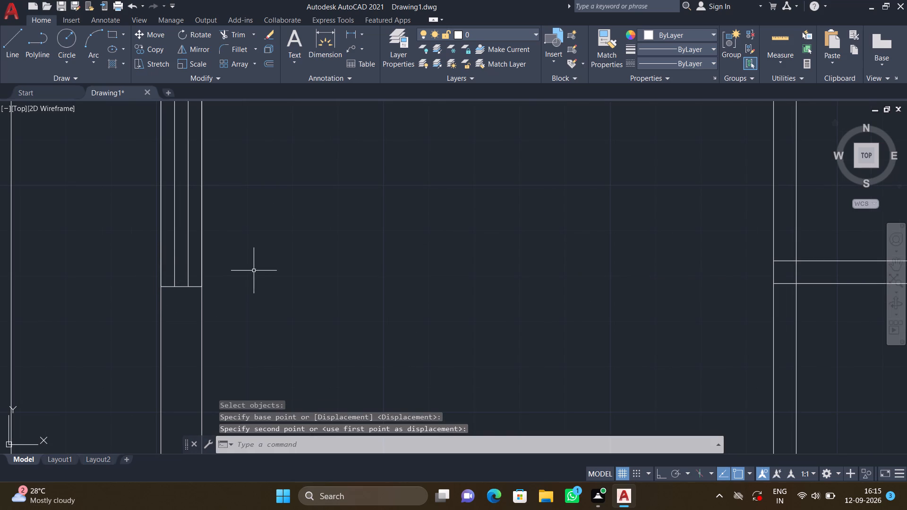
# Copy the spare vertical window symbol by its top-left corner into the small right-hand room's right wall, just below its upper partition.
pyautogui.scroll(-2, 252, 269)
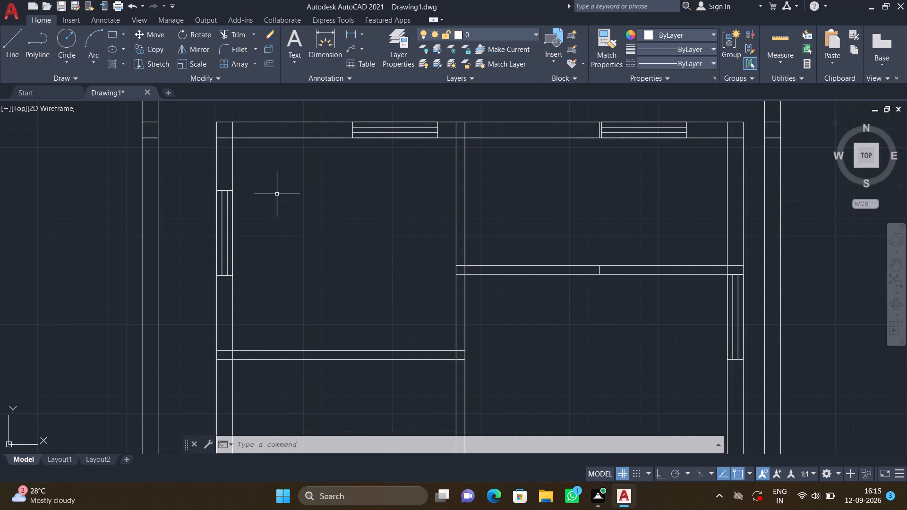
pyautogui.scroll(-1, 275, 191)
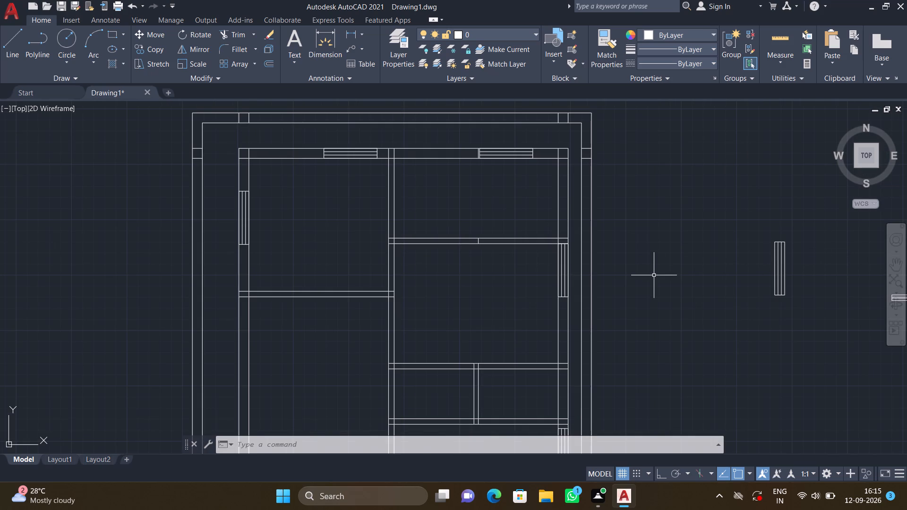
pyautogui.scroll(-1, 655, 272)
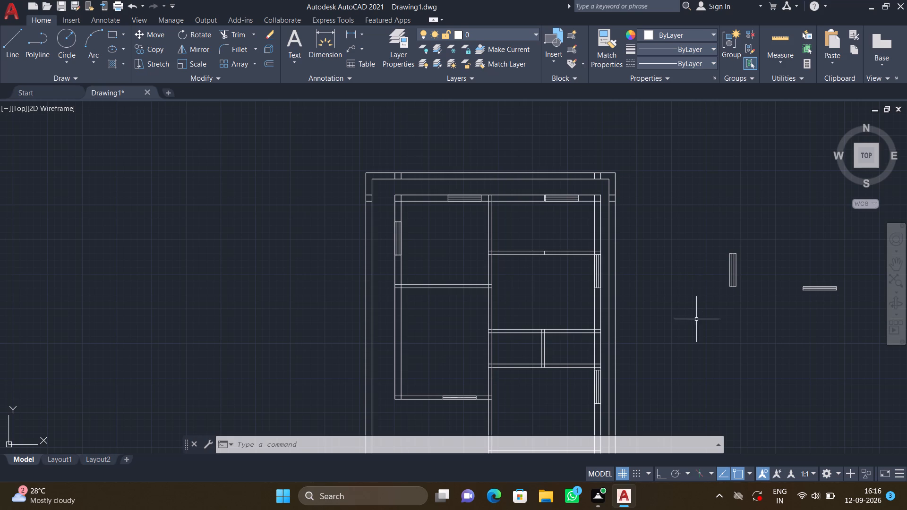
pyautogui.moveTo(696, 319); pyautogui.dragTo(570, 134, button='middle')
pyautogui.moveTo(565, 167); pyautogui.dragTo(551, 211, button='middle')
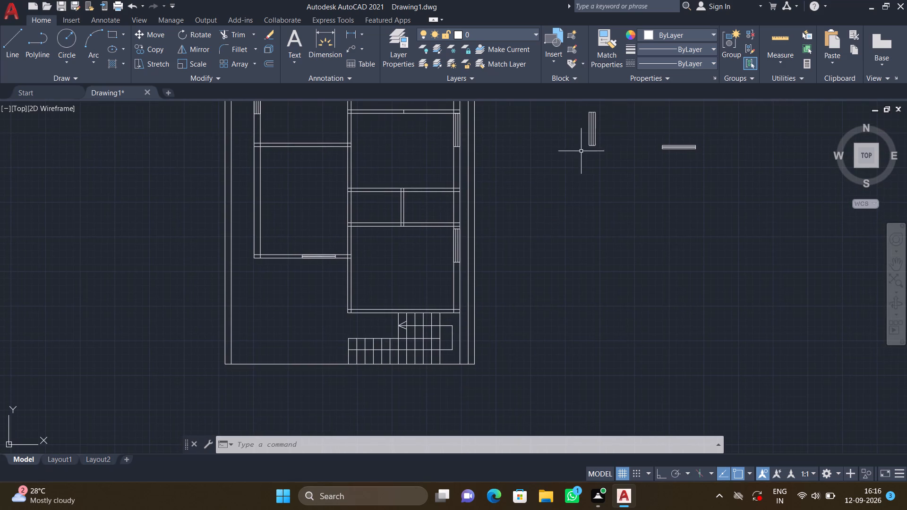
pyautogui.moveTo(599, 146); pyautogui.dragTo(596, 167, button='middle')
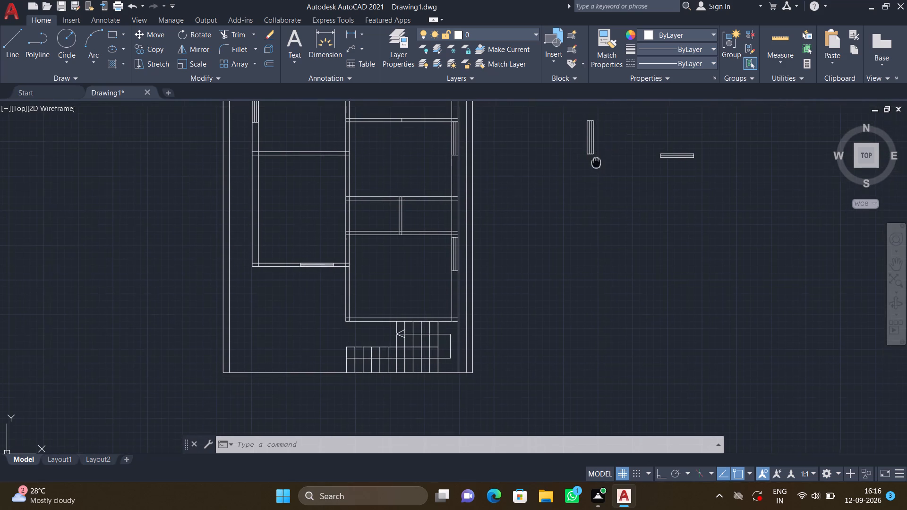
pyautogui.moveTo(596, 167); pyautogui.dragTo(595, 176, button='middle')
pyautogui.scroll(2, 595, 177)
pyautogui.scroll(-2, 595, 177)
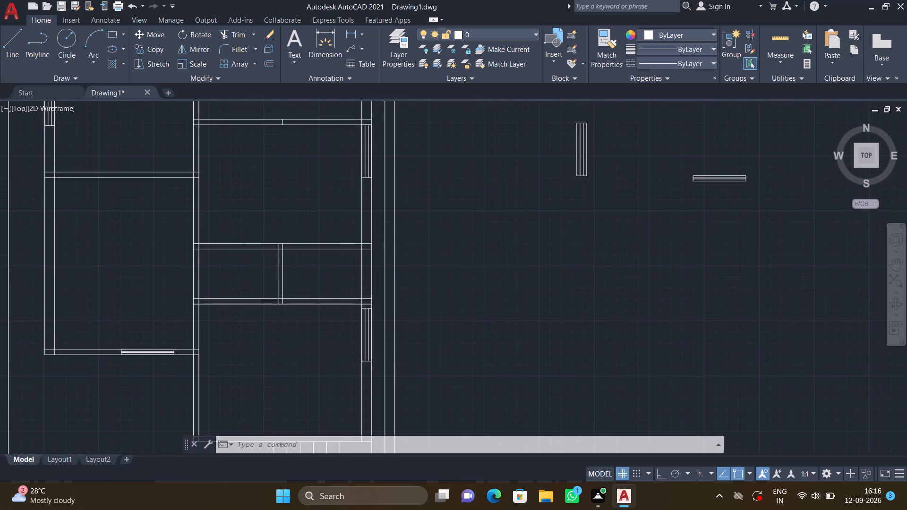
pyautogui.write('CO')
pyautogui.press('Return')
pyautogui.click(603, 182)
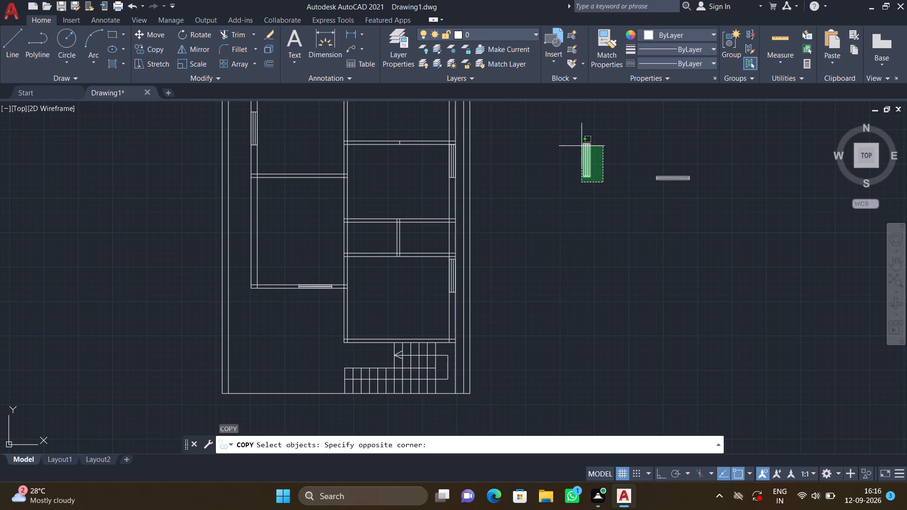
pyautogui.click(576, 136)
pyautogui.press('Return')
pyautogui.click(585, 144)
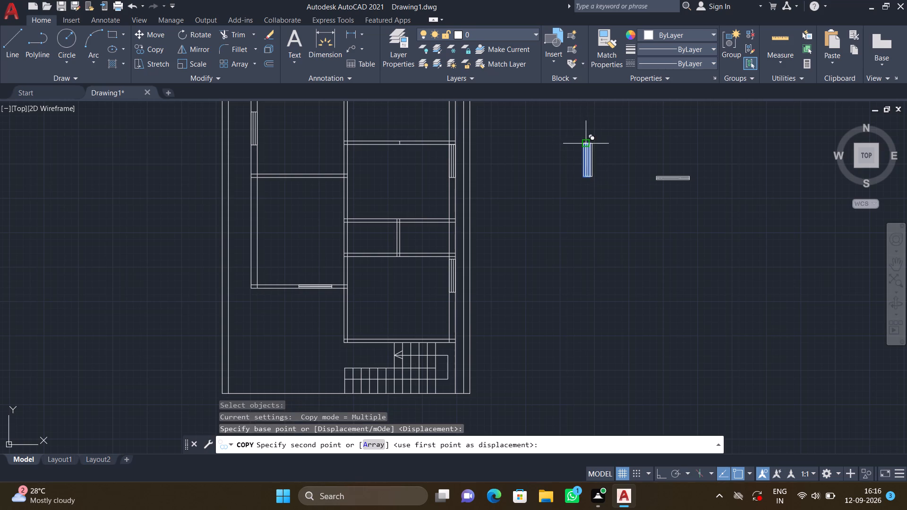
pyautogui.scroll(2, 432, 218)
pyautogui.scroll(2, 490, 243)
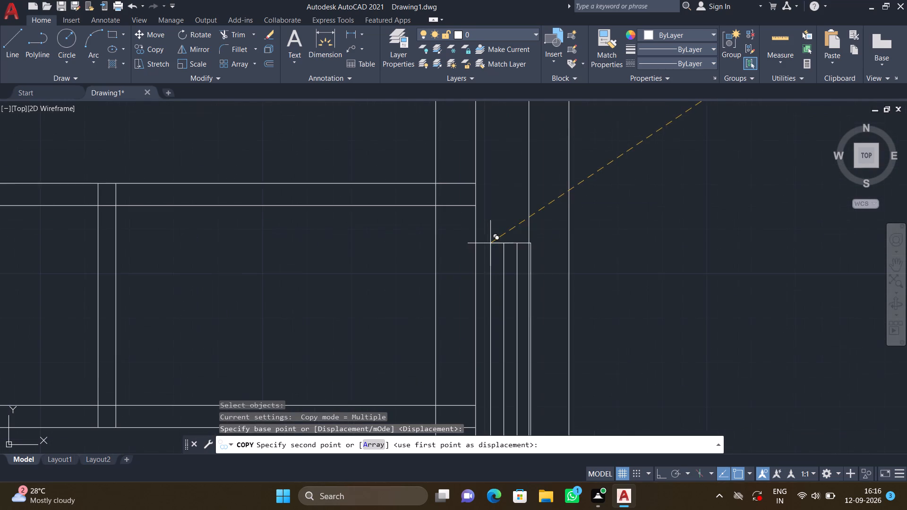
pyautogui.scroll(2, 446, 208)
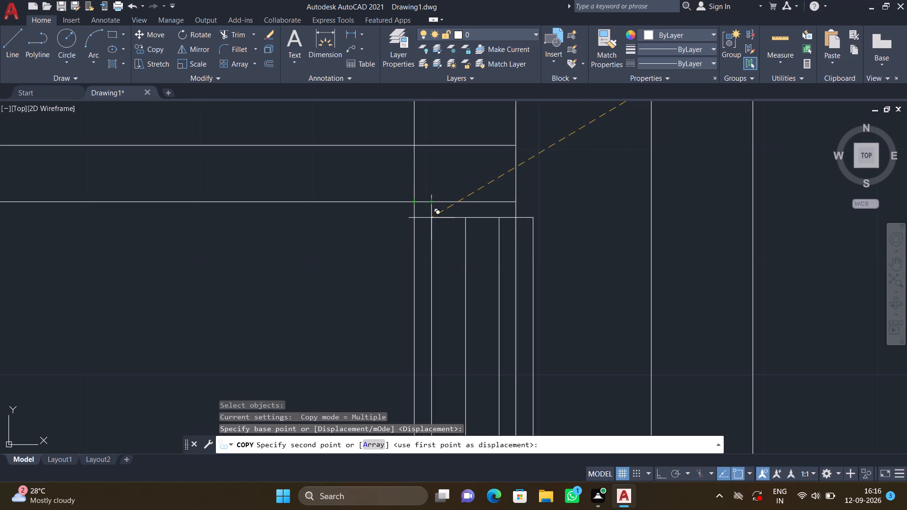
pyautogui.scroll(1, 432, 217)
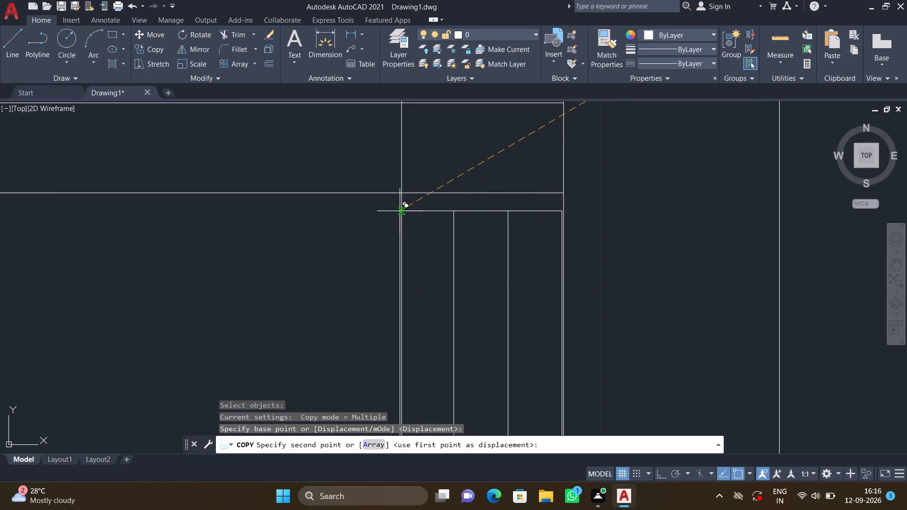
pyautogui.click(402, 211)
pyautogui.scroll(-3, 450, 202)
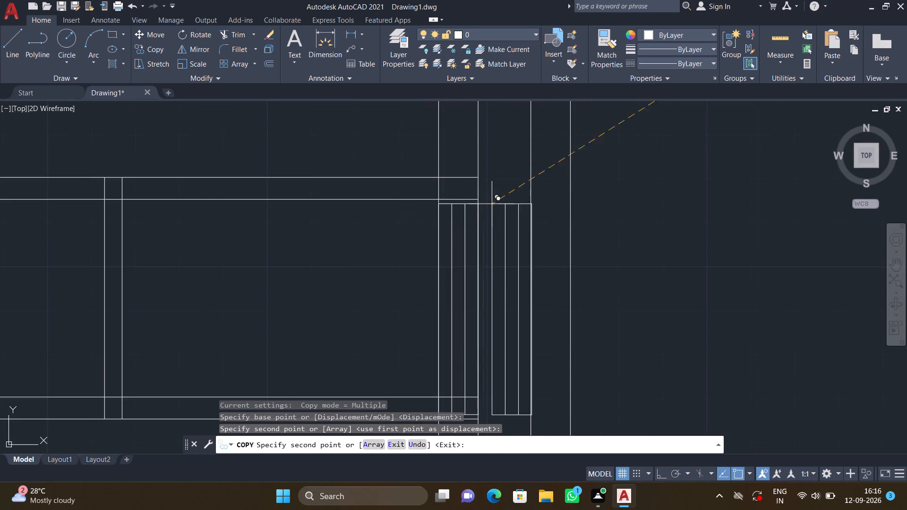
pyautogui.scroll(-1, 582, 176)
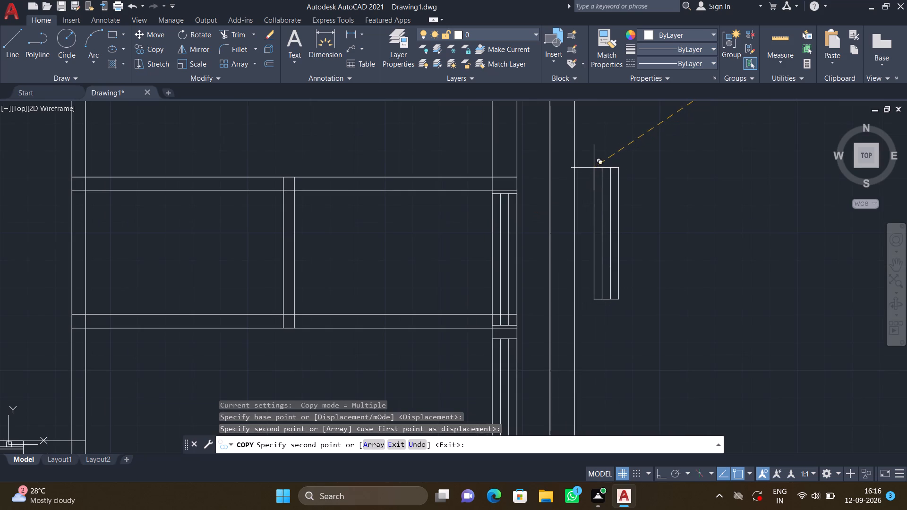
pyautogui.press('Escape')
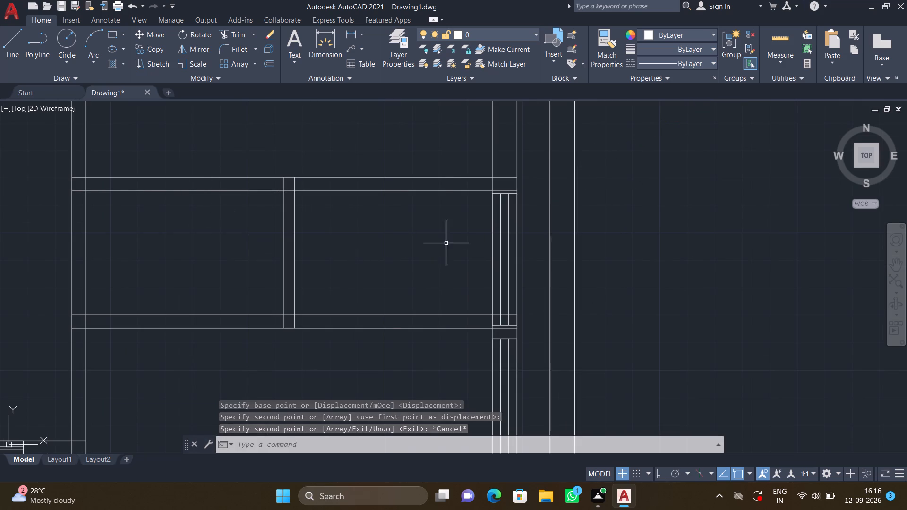
# Delete the six-line vertical window symbol from the small right-hand room's right wall.
pyautogui.click(492, 244)
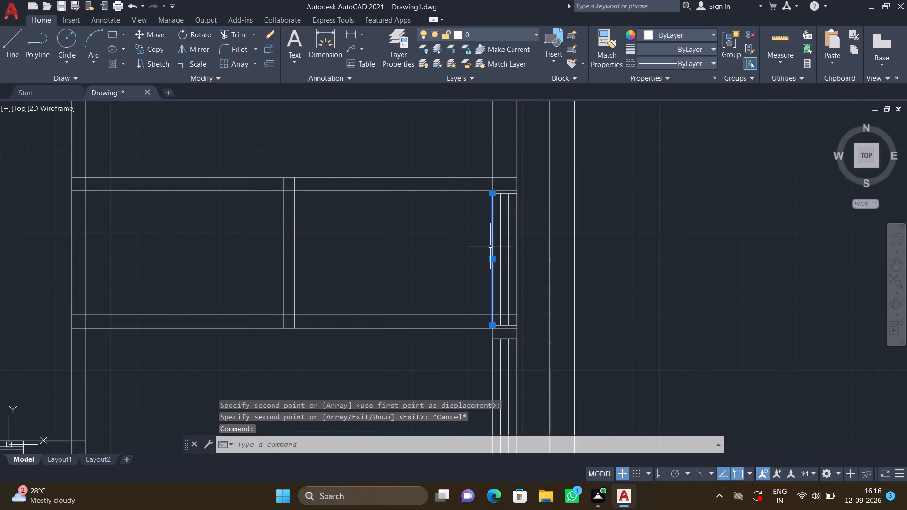
pyautogui.click(501, 242)
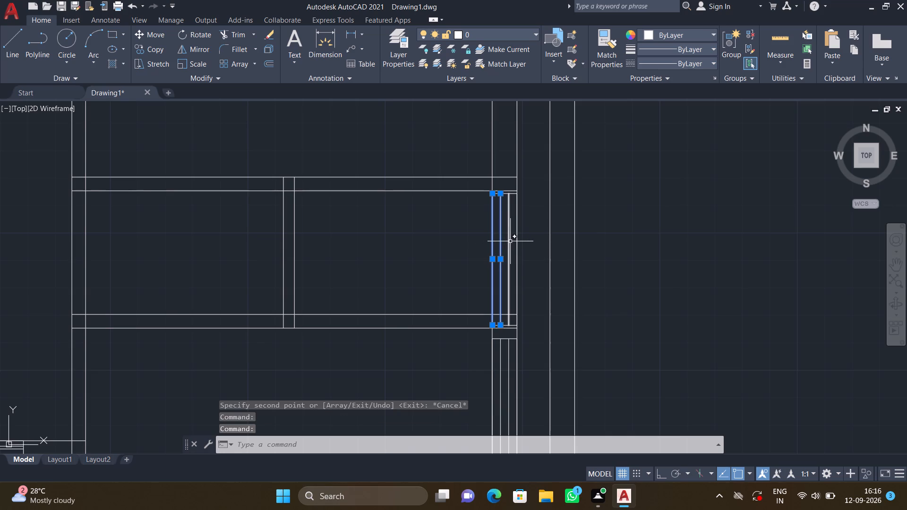
pyautogui.click(510, 241)
pyautogui.click(519, 238)
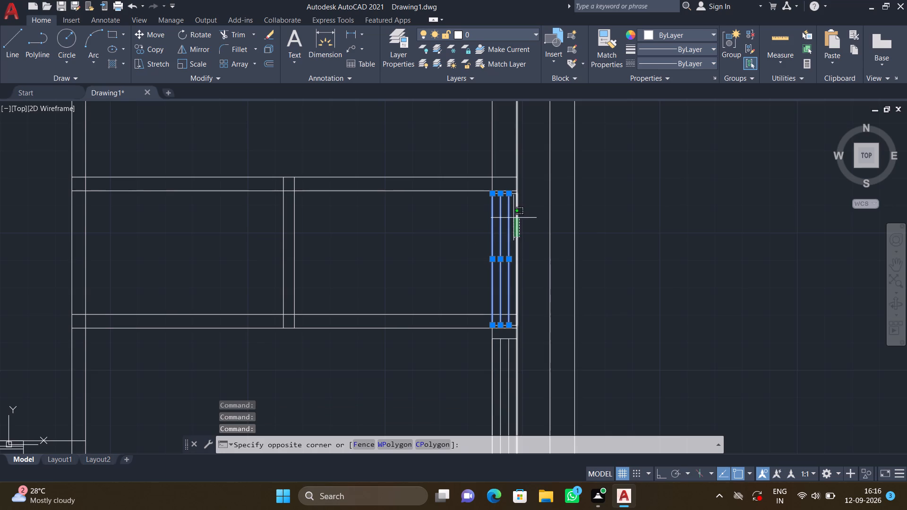
pyautogui.press('Escape')
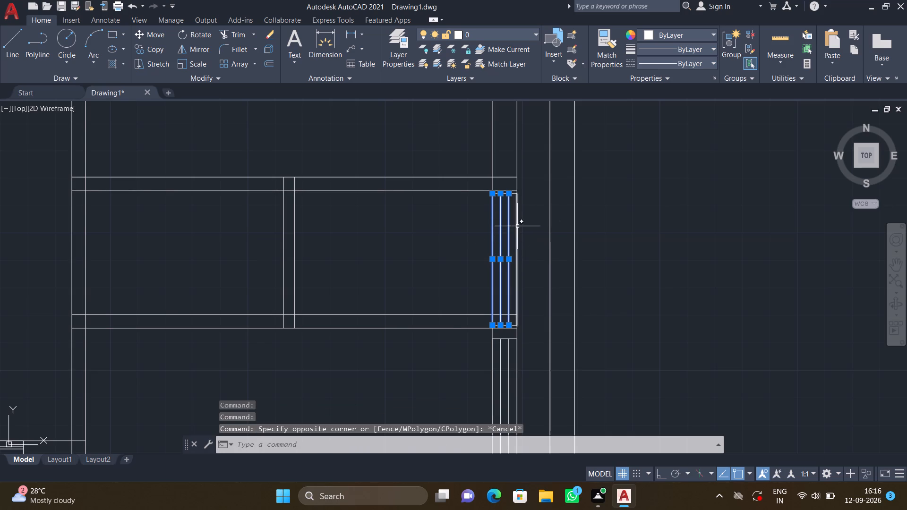
pyautogui.click(518, 225)
pyautogui.click(505, 195)
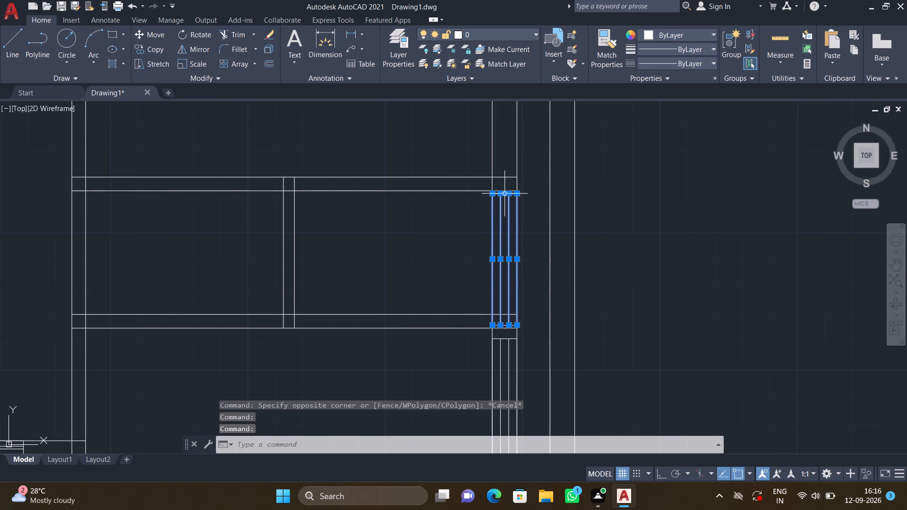
pyautogui.scroll(-1, 505, 195)
pyautogui.scroll(2, 507, 275)
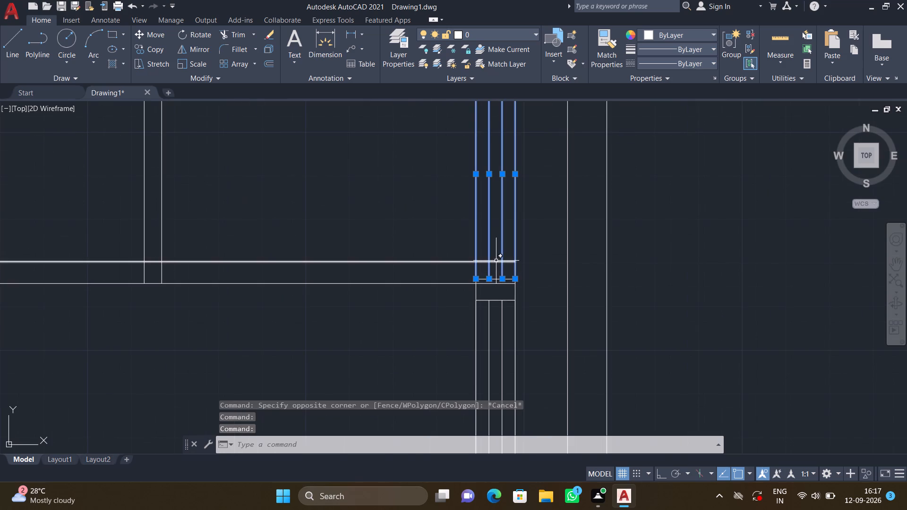
pyautogui.click(497, 279)
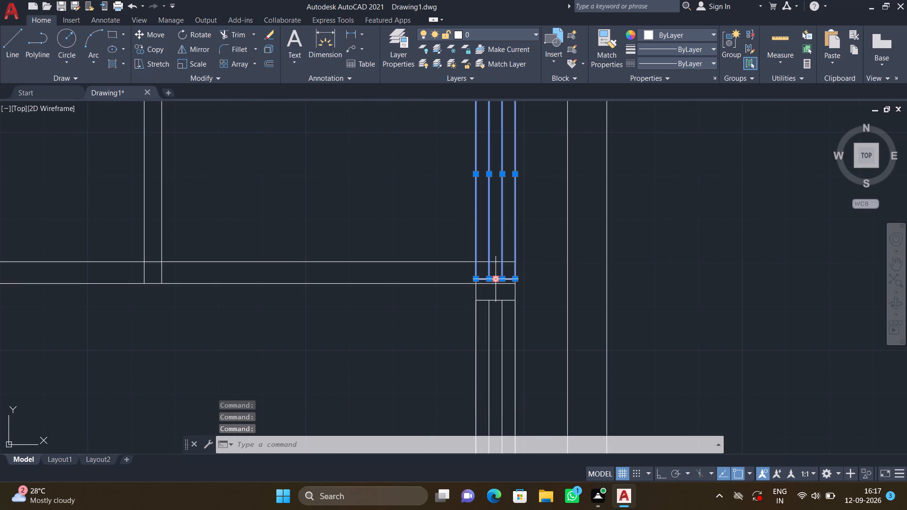
pyautogui.press('Delete')
# Draw a short horizontal line across the small right-hand room's right wall, slightly below its upper partition, with Ortho on.
pyautogui.scroll(-1, 508, 263)
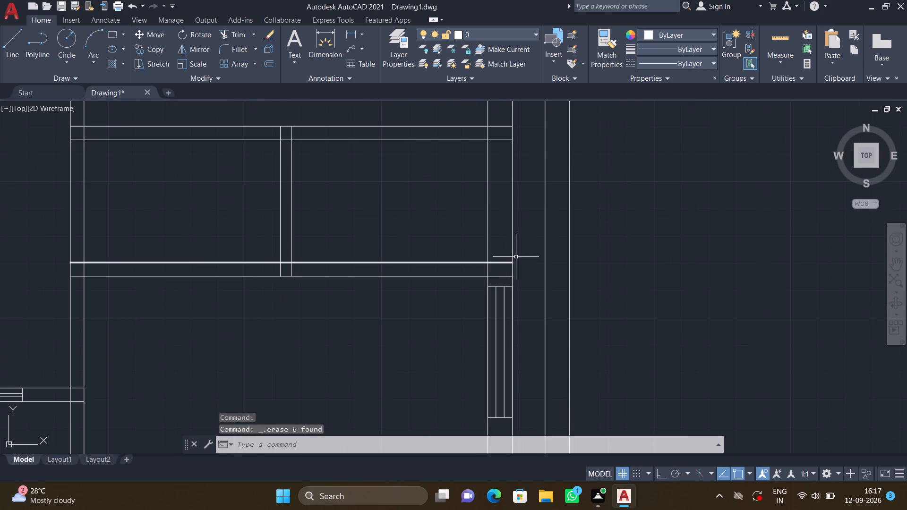
pyautogui.scroll(-1, 536, 237)
pyautogui.scroll(1, 513, 210)
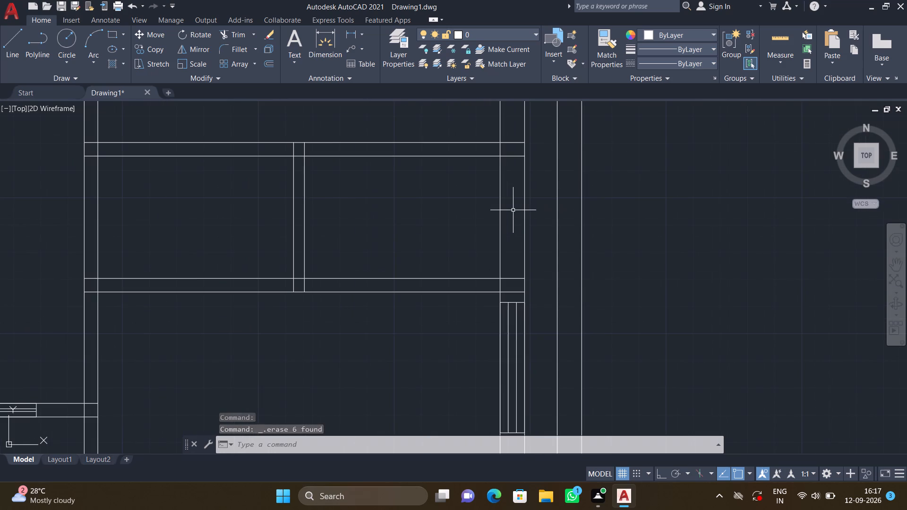
pyautogui.press('l')
pyautogui.press('Return')
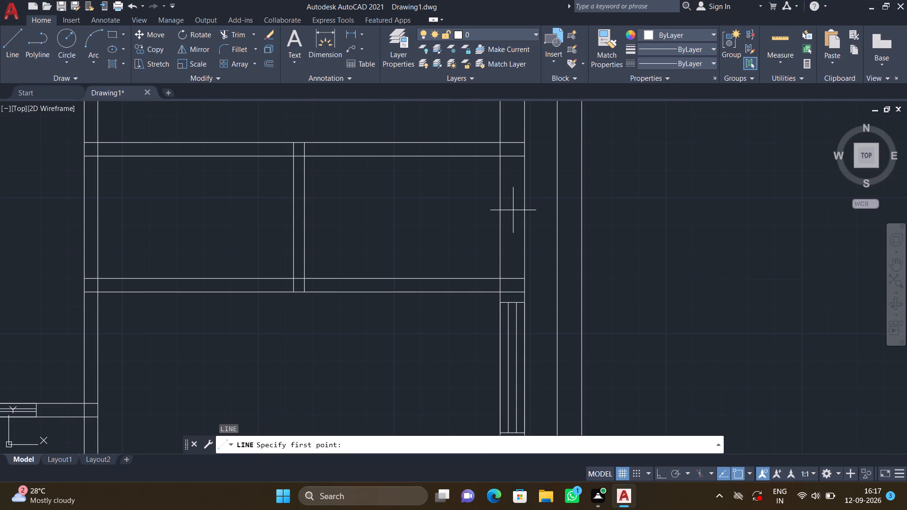
pyautogui.scroll(1, 505, 197)
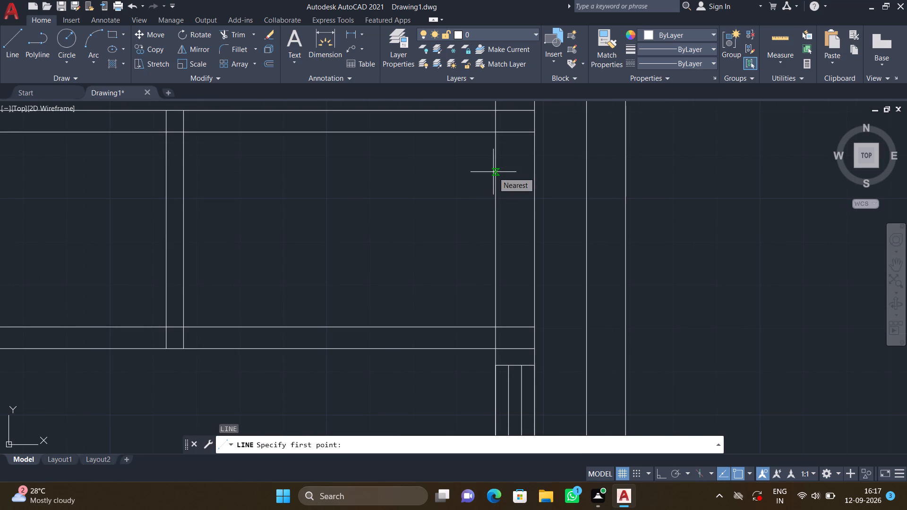
pyautogui.click(493, 171)
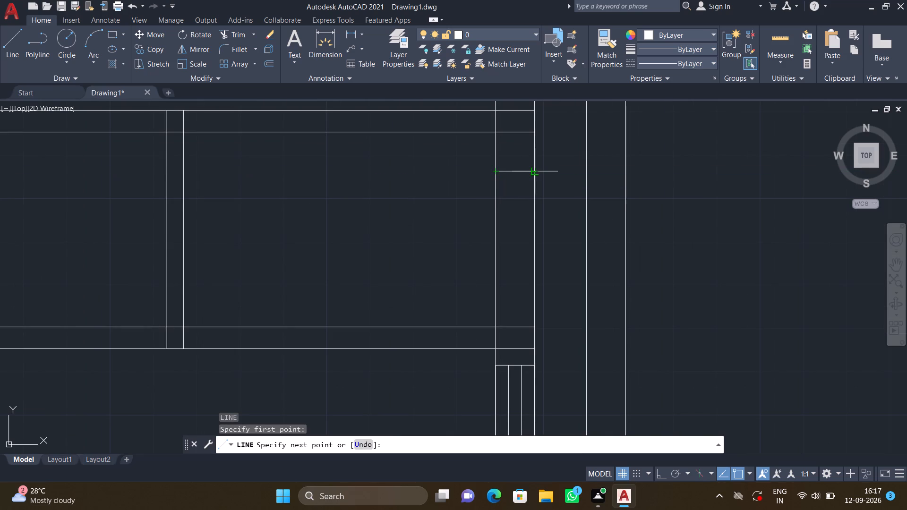
pyautogui.press('F8')
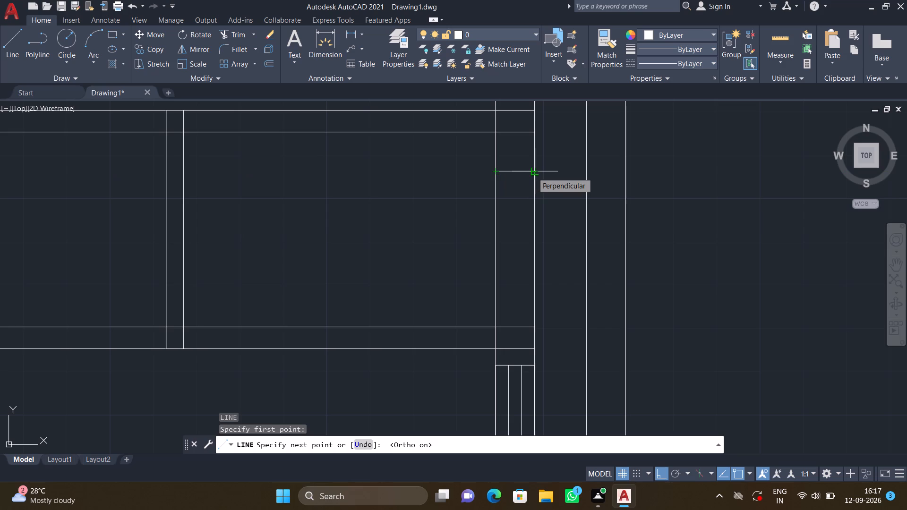
pyautogui.click(533, 172)
pyautogui.press('Return')
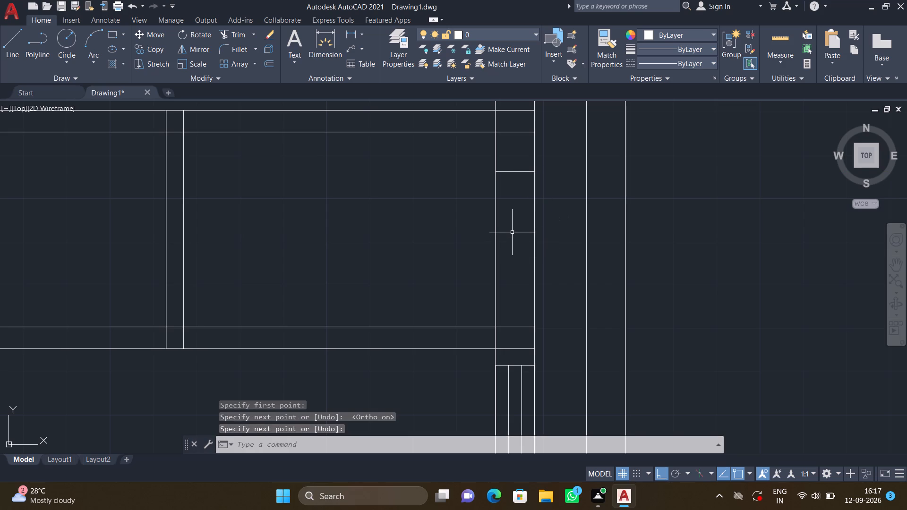
# Draw a window outline from the cross line's inner end: 2' down the wall, across to the outer face, and back up.
pyautogui.press('l')
pyautogui.press('Return')
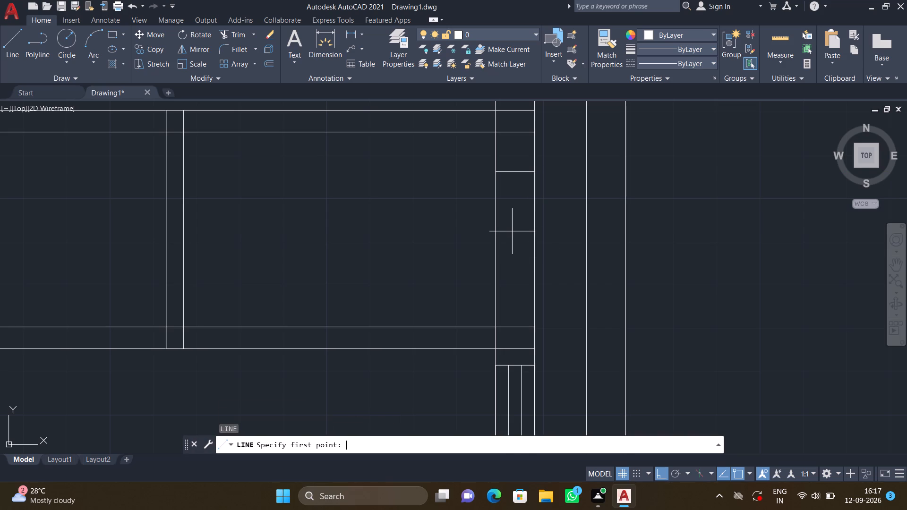
pyautogui.click(498, 173)
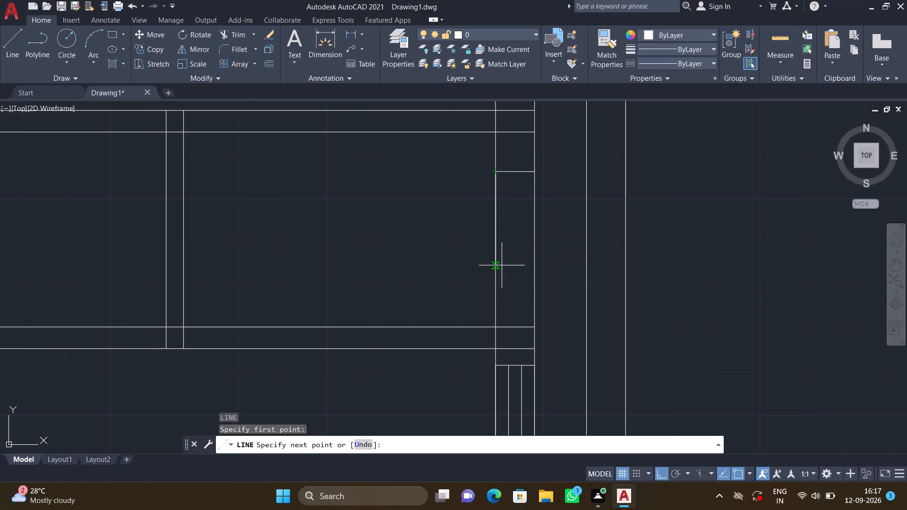
pyautogui.write("2'")
pyautogui.press('Return')
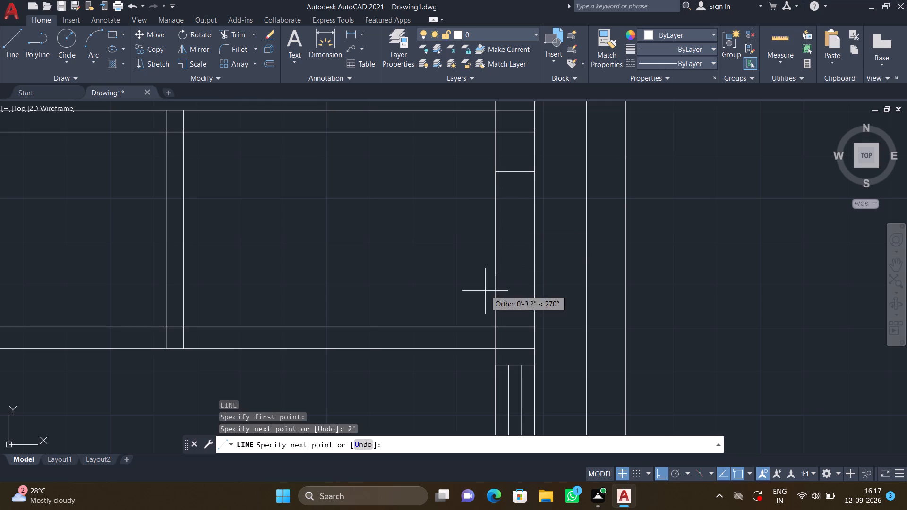
pyautogui.click(537, 272)
pyautogui.click(531, 172)
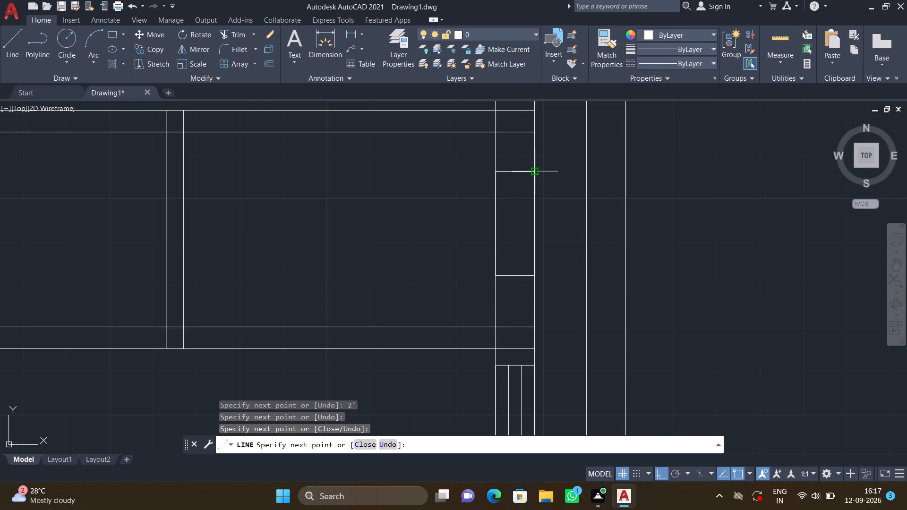
pyautogui.press('Return')
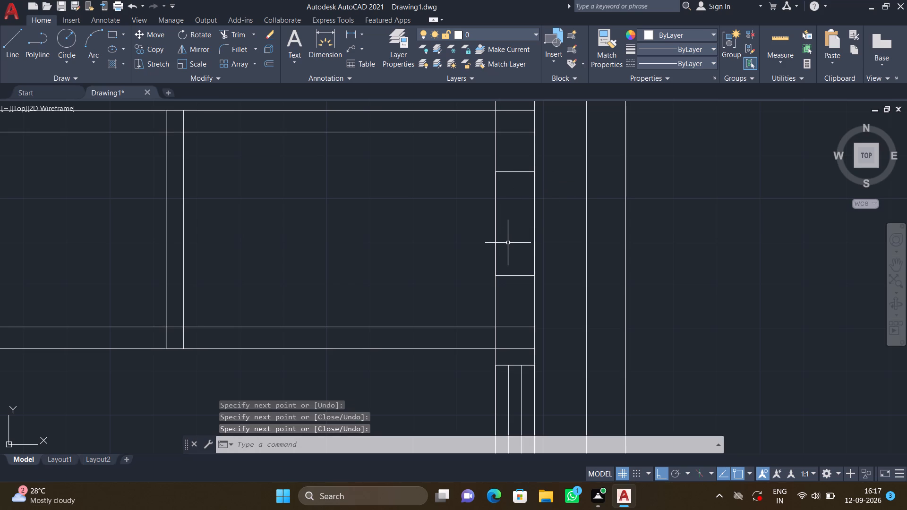
# Offset both long sides of the 2' window outline inward by 3".
pyautogui.press('o')
pyautogui.press('Return')
pyautogui.write('3"')
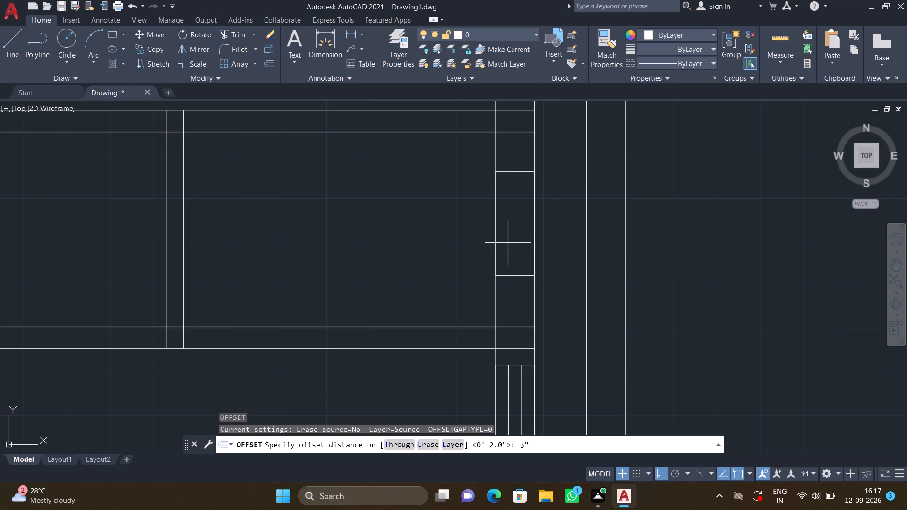
pyautogui.press('Return')
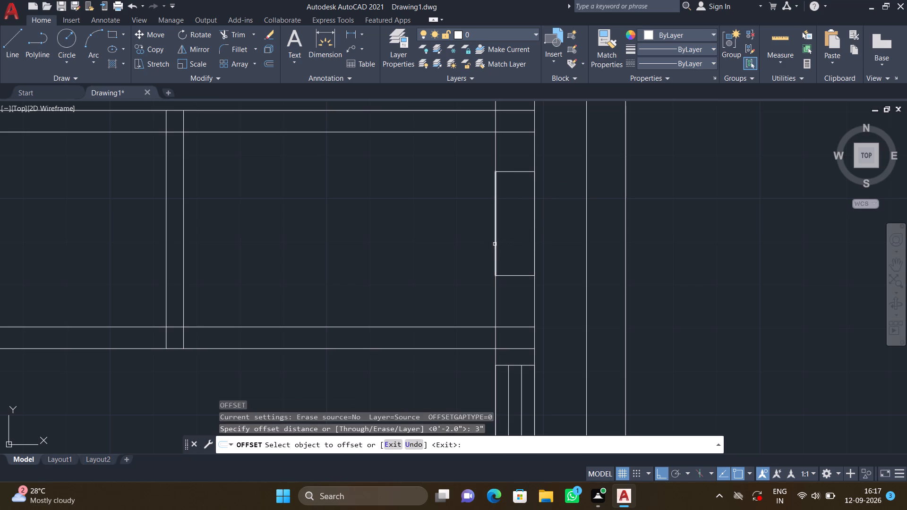
pyautogui.click(495, 243)
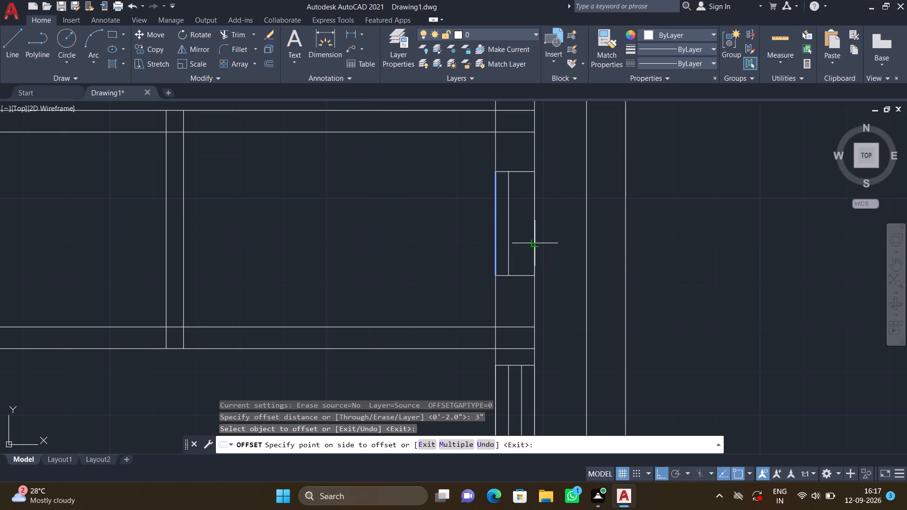
pyautogui.click(527, 244)
pyautogui.click(535, 240)
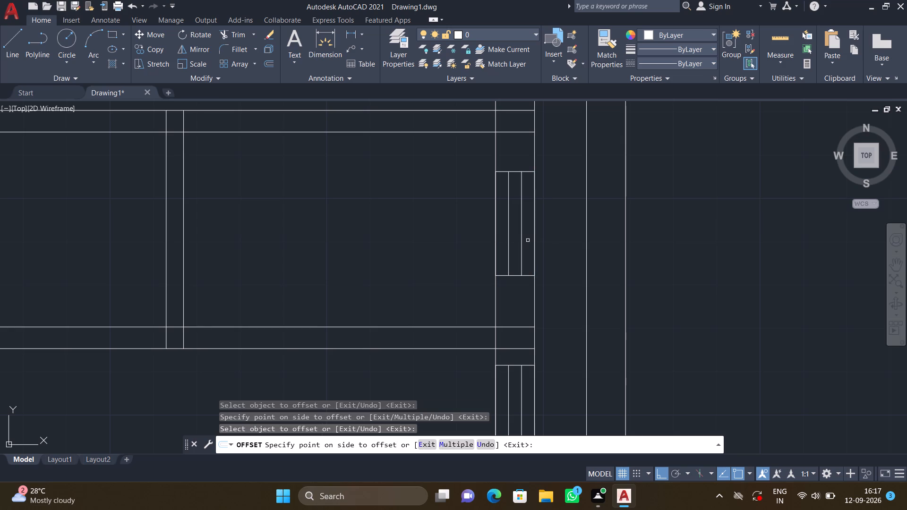
pyautogui.click(528, 240)
pyautogui.press('Return')
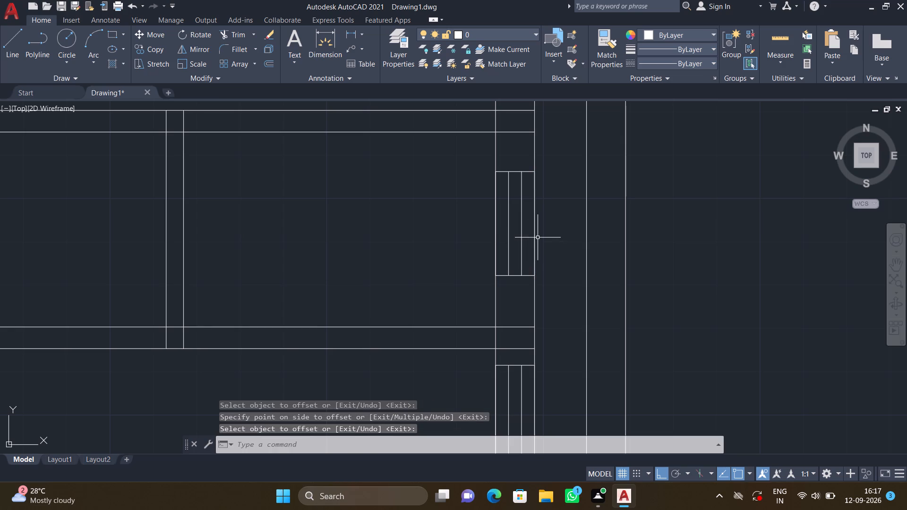
# Delete the spare vertical and horizontal window symbols outside the plan.
pyautogui.scroll(-2, 538, 237)
pyautogui.scroll(-1, 637, 208)
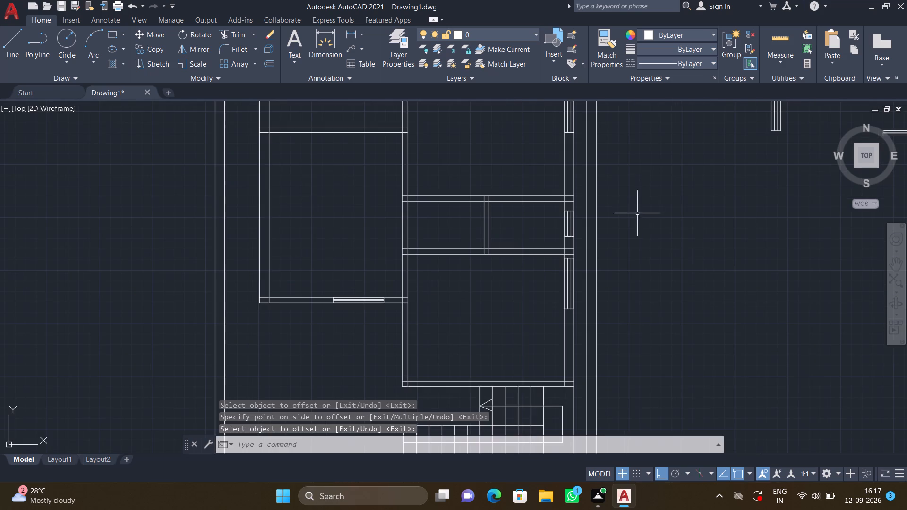
pyautogui.moveTo(642, 212); pyautogui.dragTo(461, 410, button='middle')
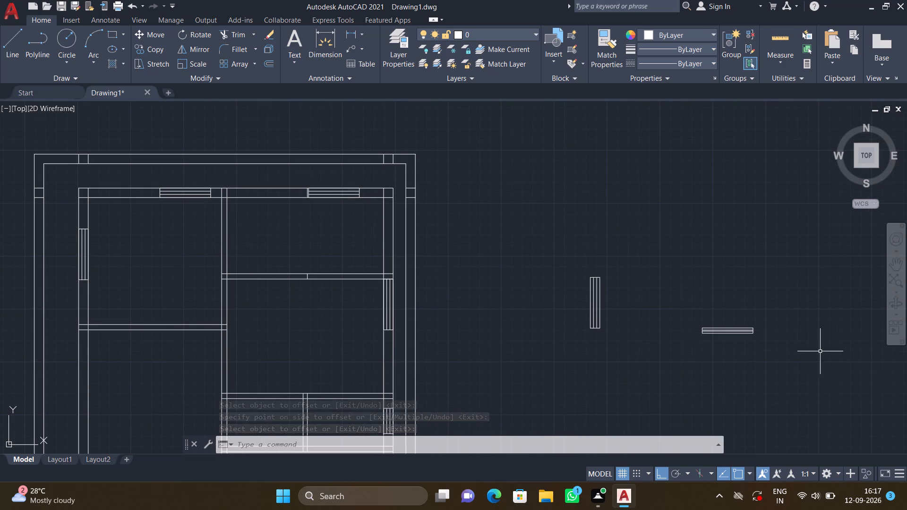
pyautogui.moveTo(760, 376); pyautogui.dragTo(759, 366)
pyautogui.click(565, 263)
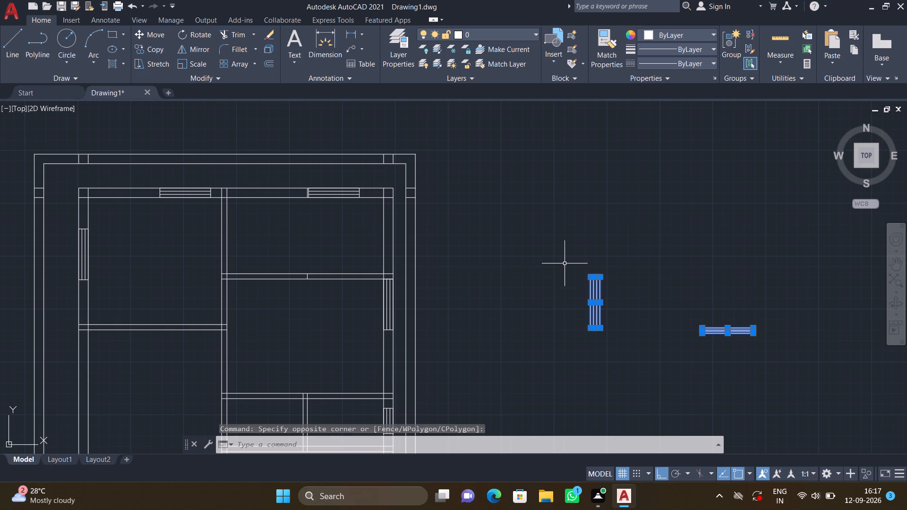
pyautogui.press('Delete')
# Insert the Door - Imperial block from the architectural tool palette into the empty space to the right of the plan.
pyautogui.scroll(-1, 507, 287)
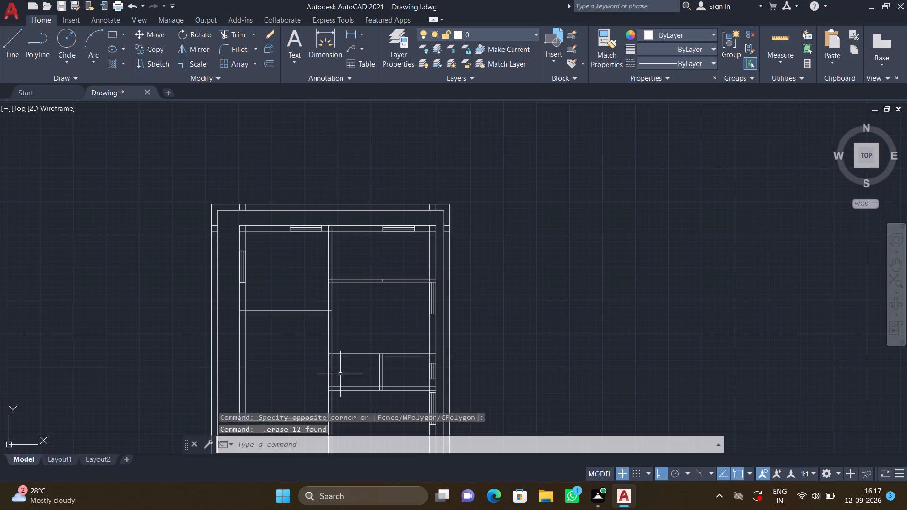
pyautogui.scroll(-2, 341, 374)
pyautogui.moveTo(345, 374); pyautogui.dragTo(351, 230, button='middle')
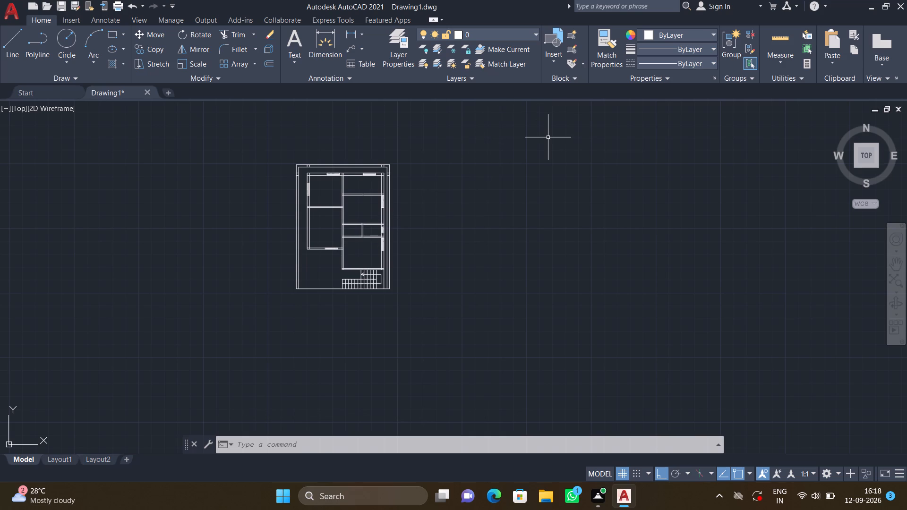
pyautogui.write('TP')
pyautogui.press('Return')
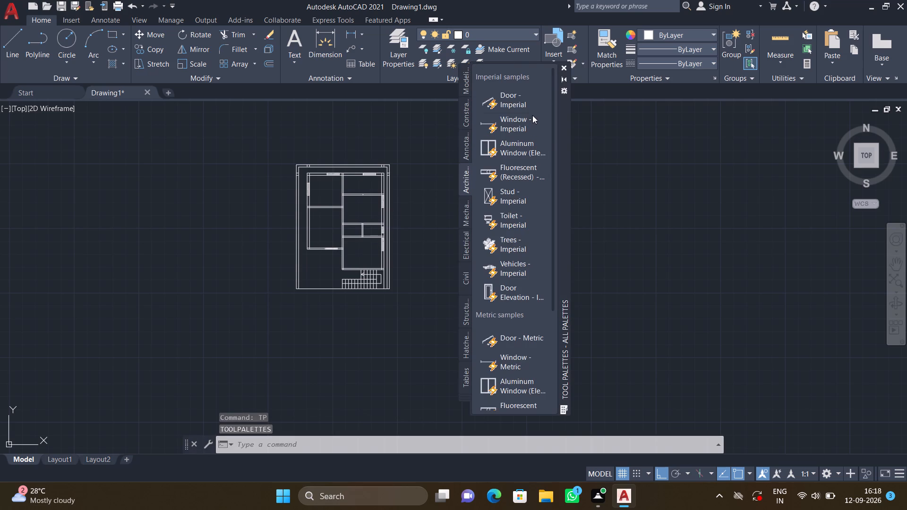
pyautogui.click(522, 100)
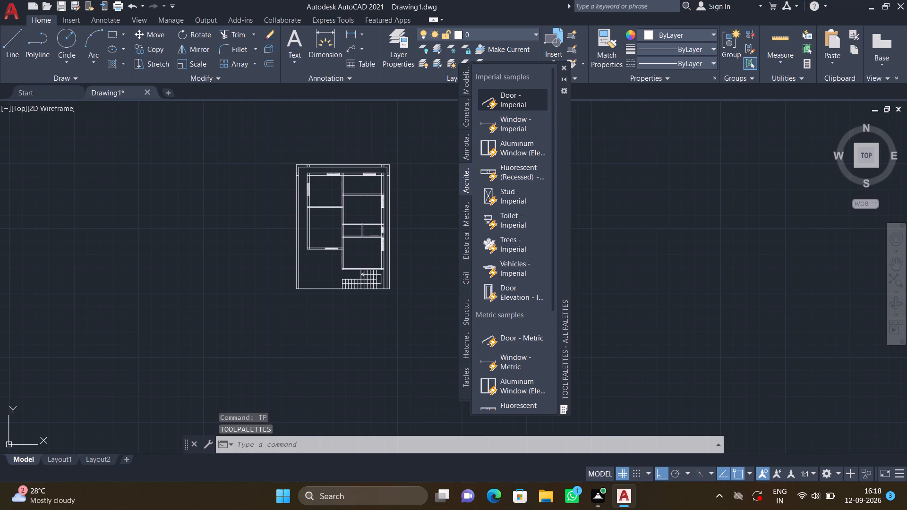
pyautogui.click(667, 263)
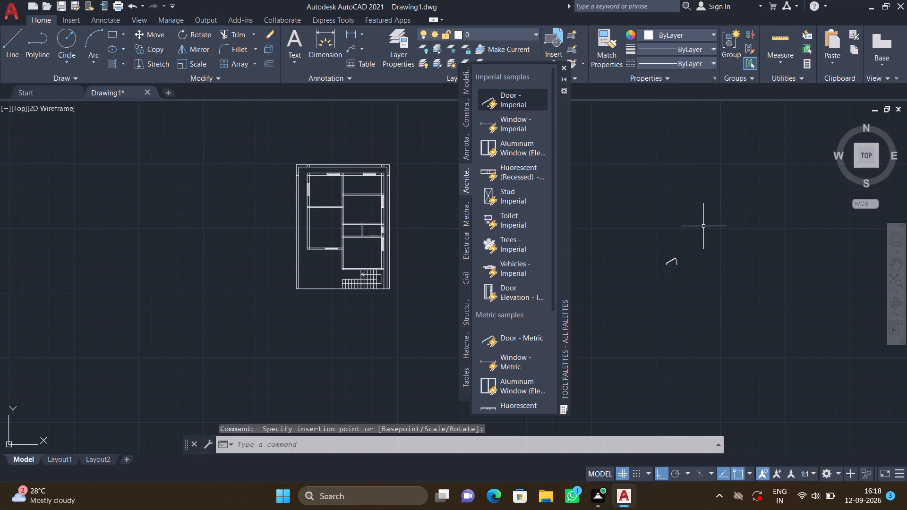
pyautogui.press('Escape')
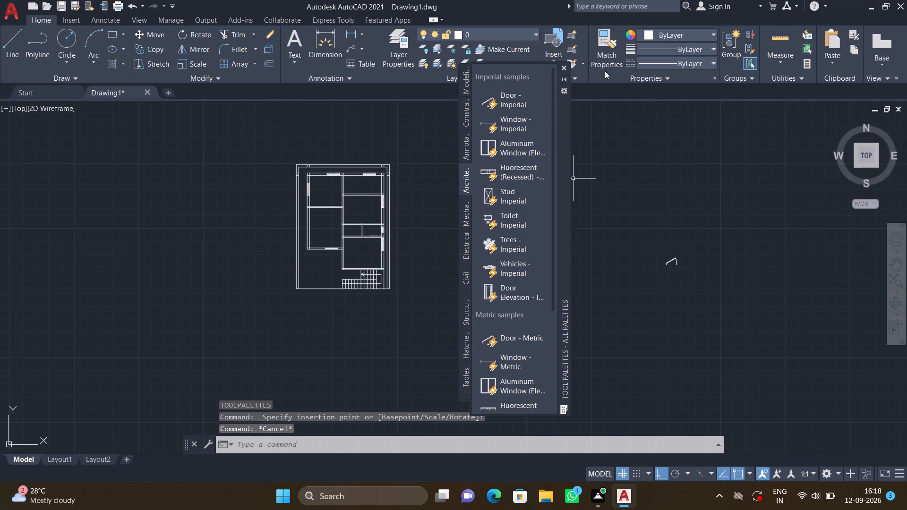
pyautogui.click(560, 67)
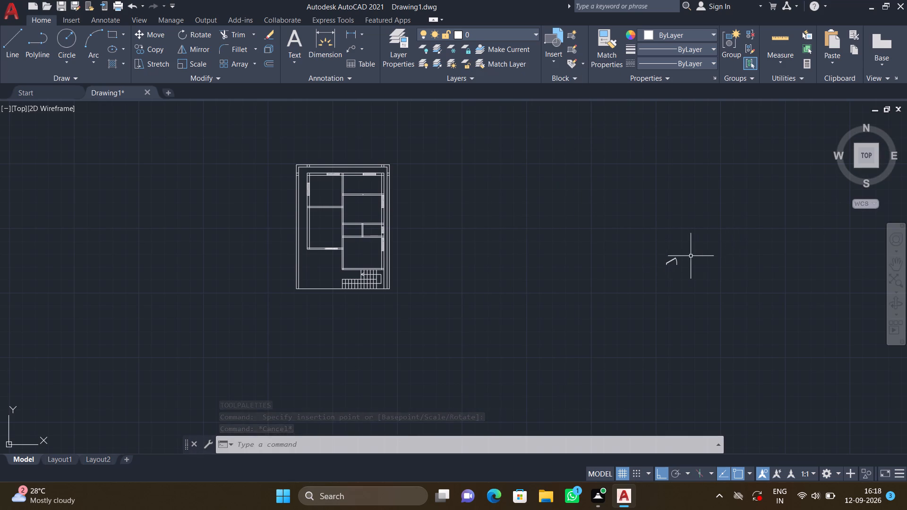
# Set the door block's opening angle to Open 30º.
pyautogui.scroll(2, 685, 261)
pyautogui.click(650, 255)
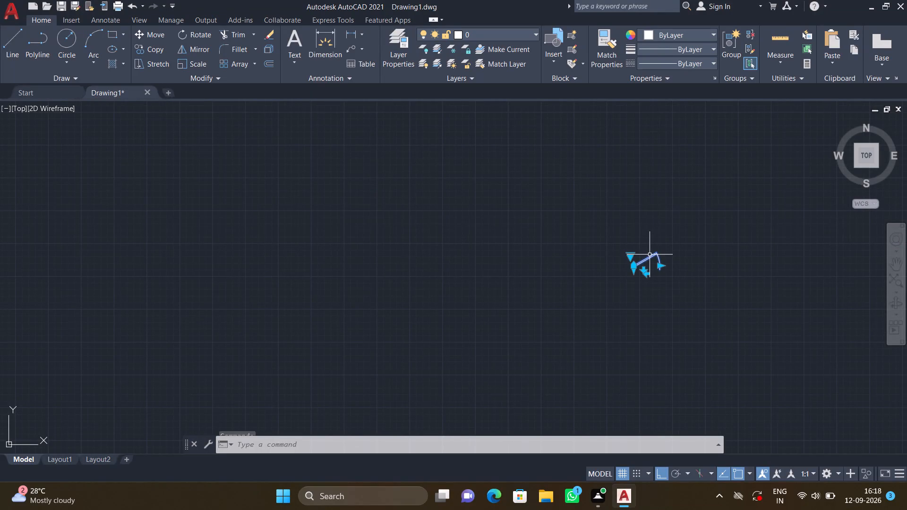
pyautogui.click(633, 255)
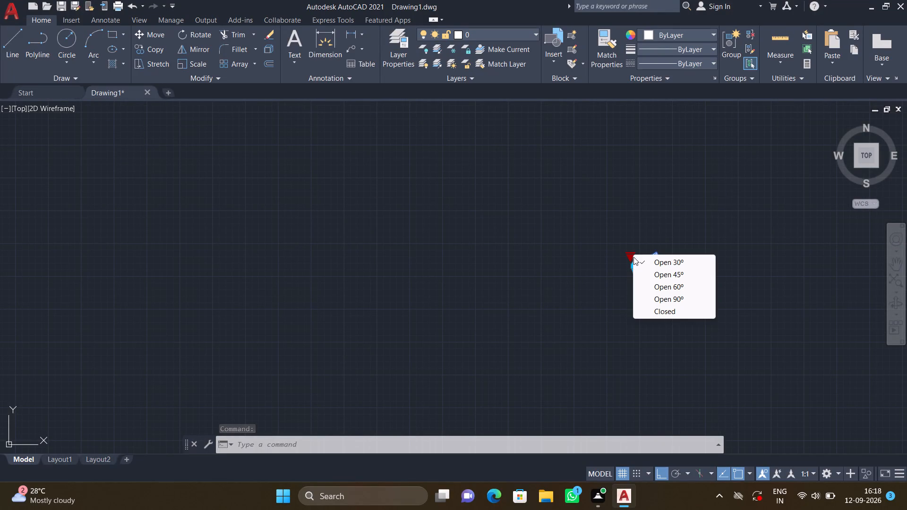
pyautogui.click(660, 261)
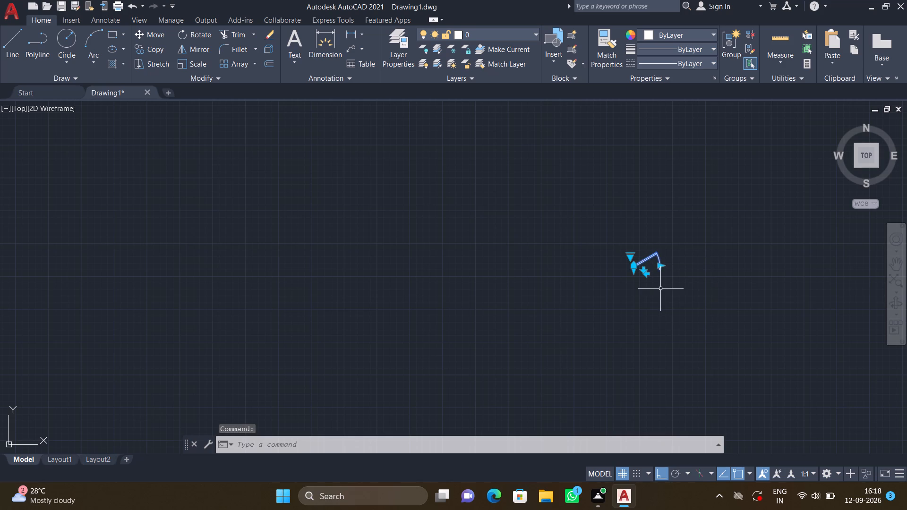
pyautogui.press('Escape')
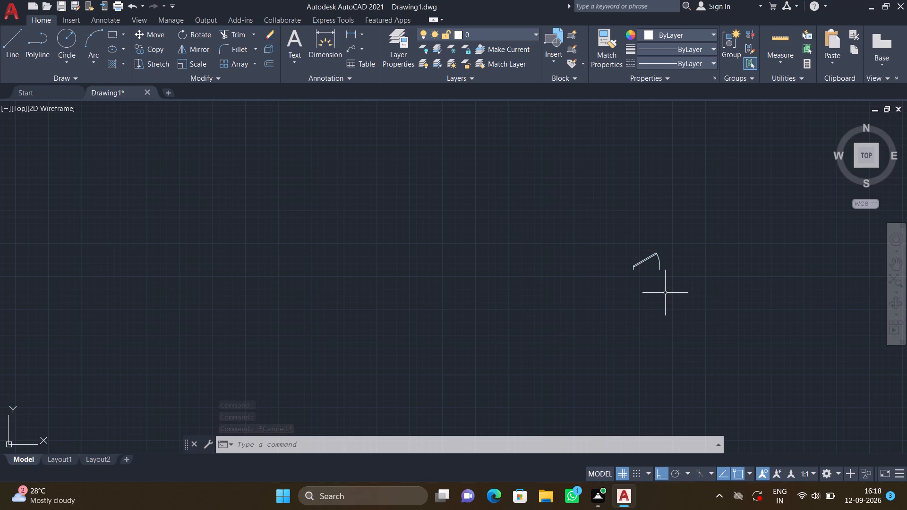
# Rotate the door block by 270° about its hinge end so the opening runs vertically.
pyautogui.write('RO')
pyautogui.press('Return')
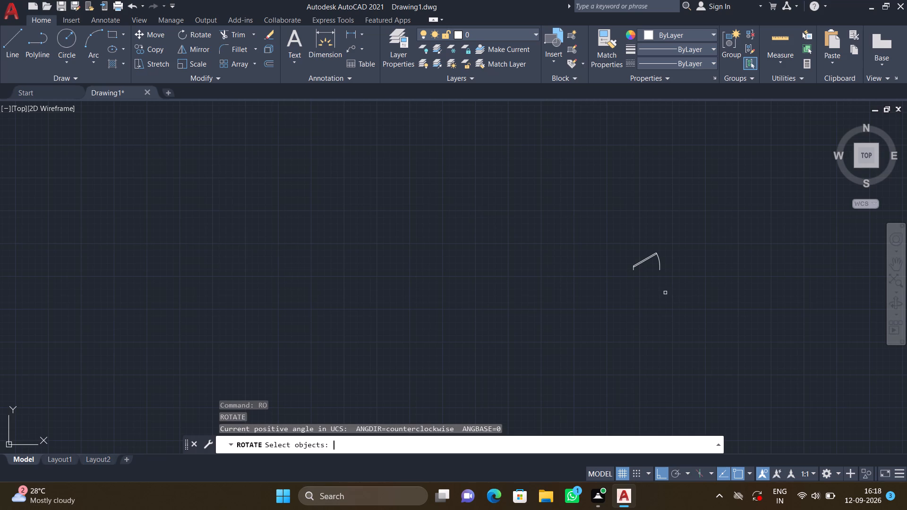
pyautogui.click(660, 261)
pyautogui.press('Return')
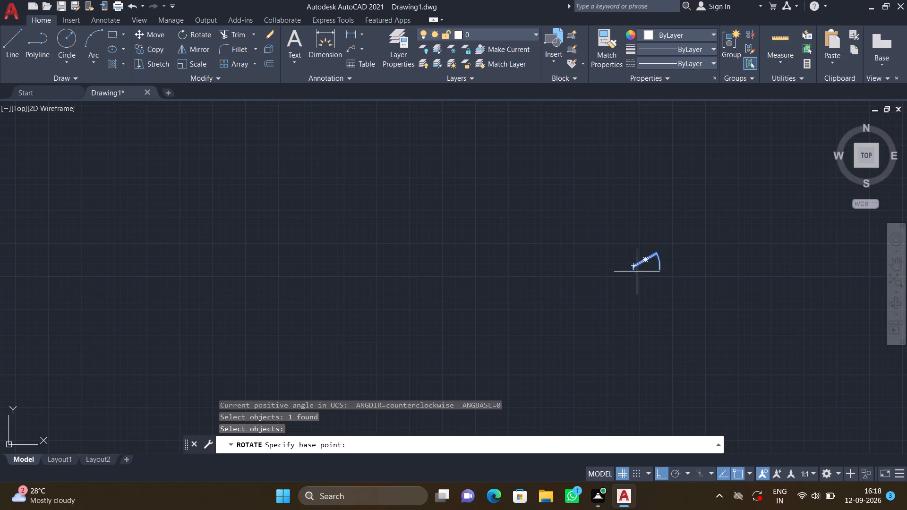
pyautogui.click(634, 262)
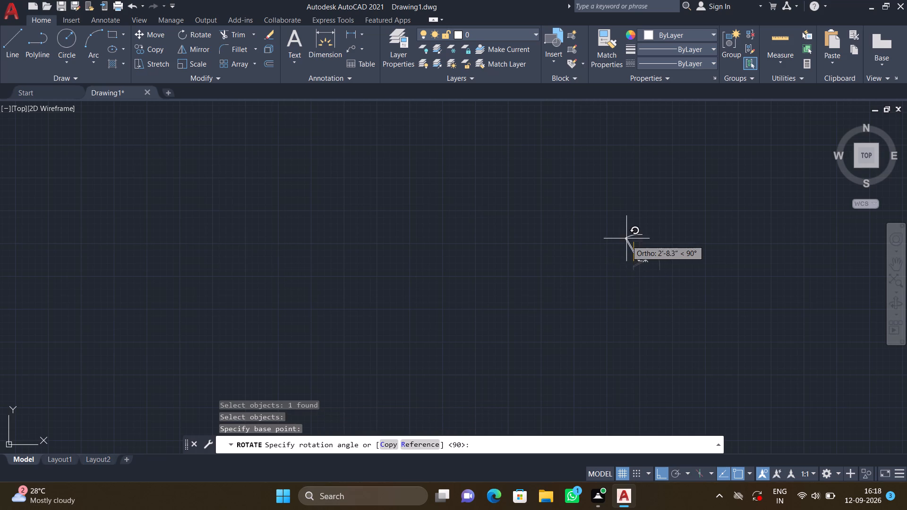
pyautogui.click(648, 307)
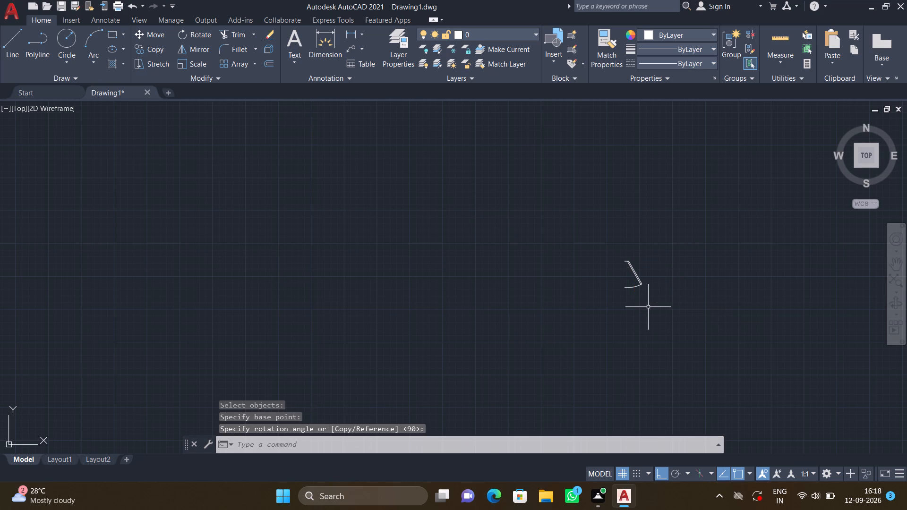
# Copy the rotated door block from its upper jamb's outer end toward the floor plan, with Ortho off.
pyautogui.scroll(-1, 645, 310)
pyautogui.scroll(3, 645, 309)
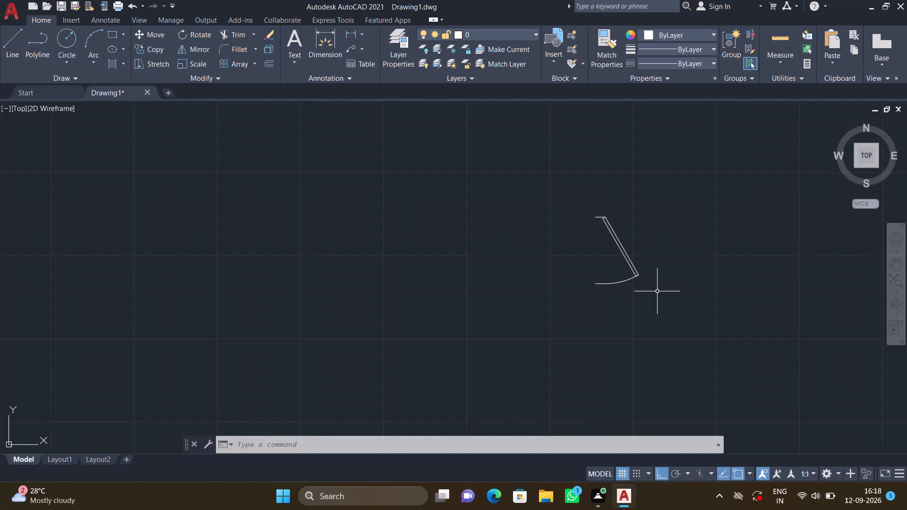
pyautogui.write('CO')
pyautogui.press('Return')
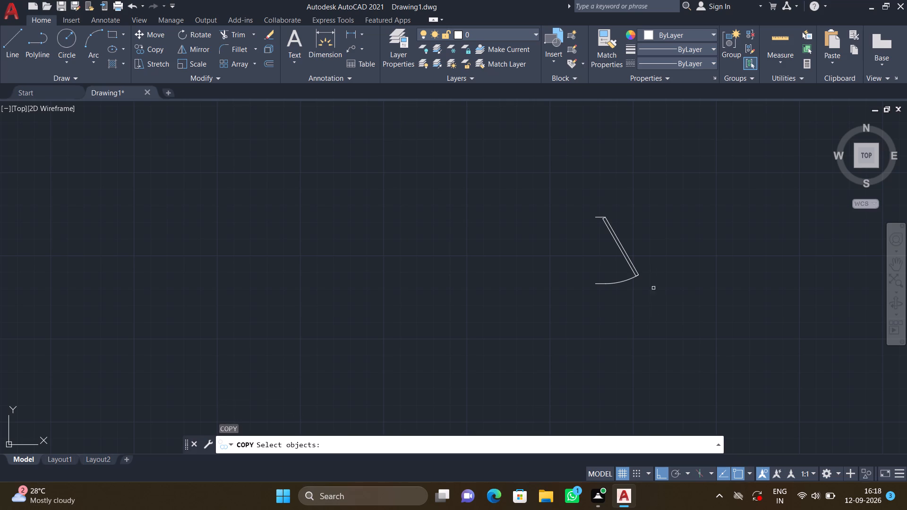
pyautogui.click(632, 268)
pyautogui.press('Return')
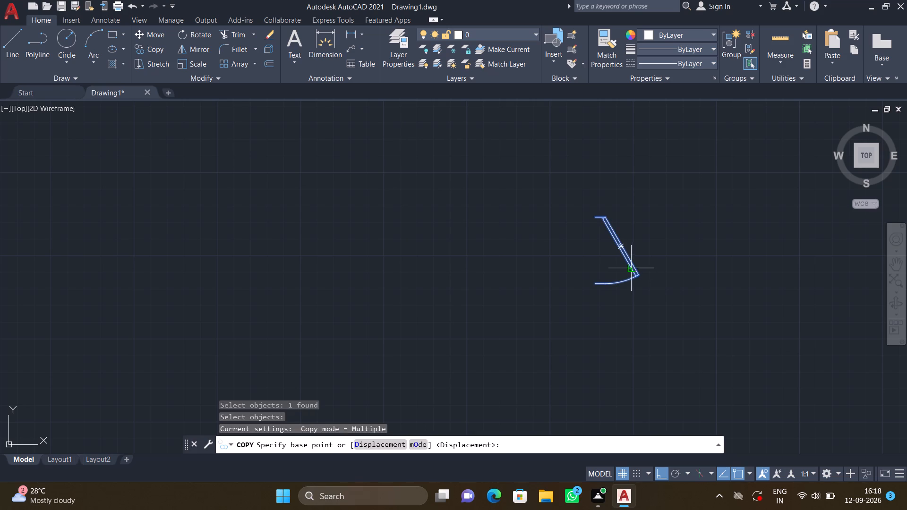
pyautogui.click(595, 216)
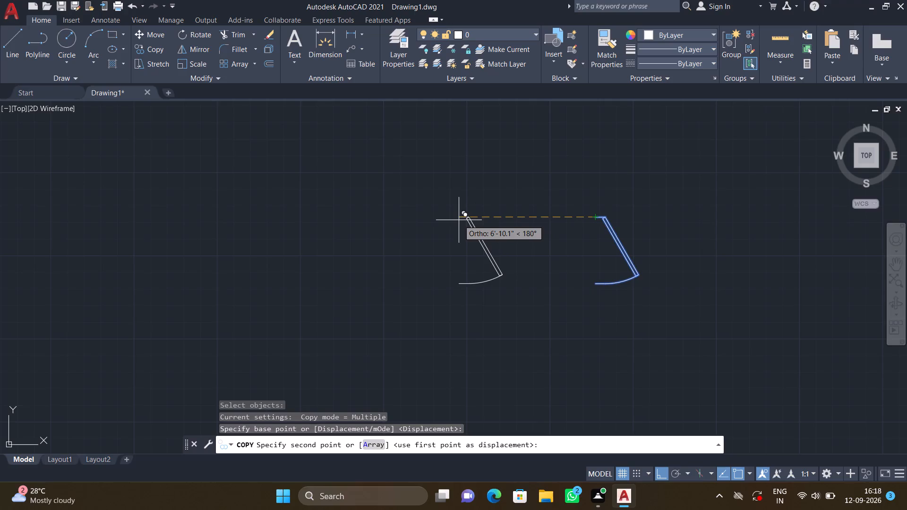
pyautogui.press('F8')
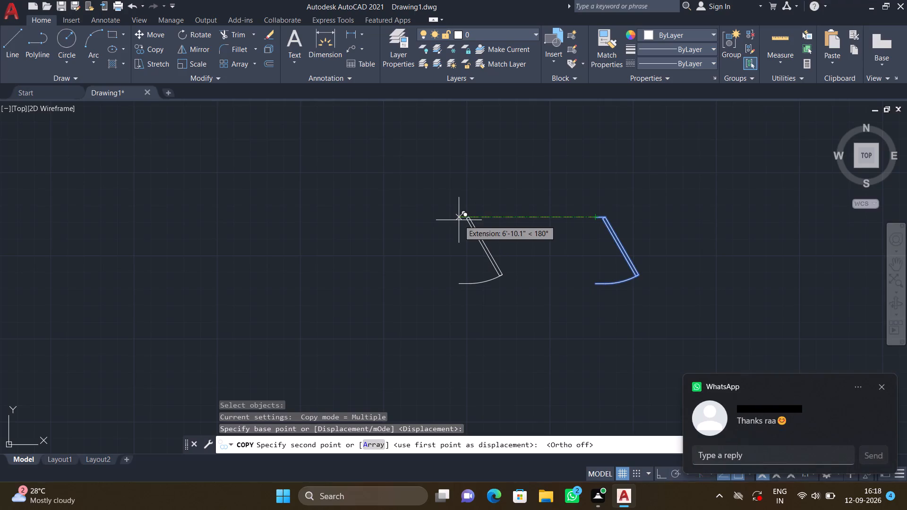
pyautogui.scroll(-1, 412, 221)
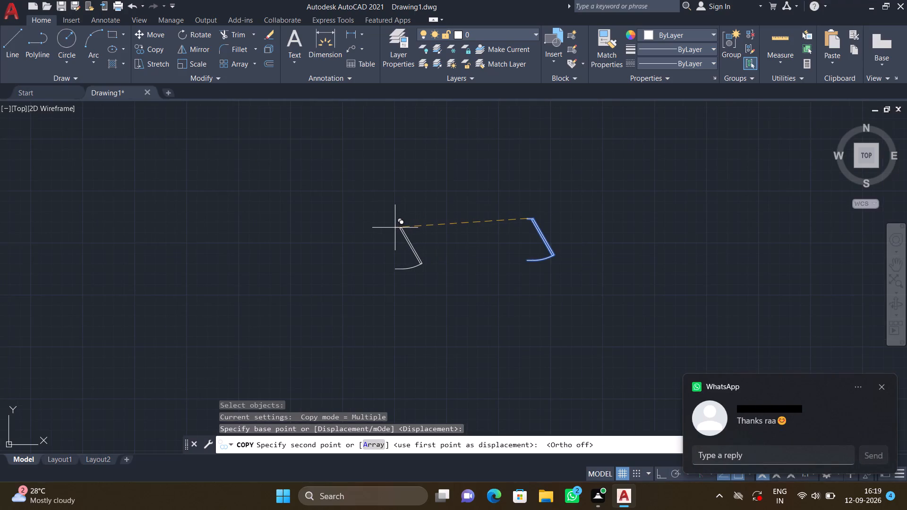
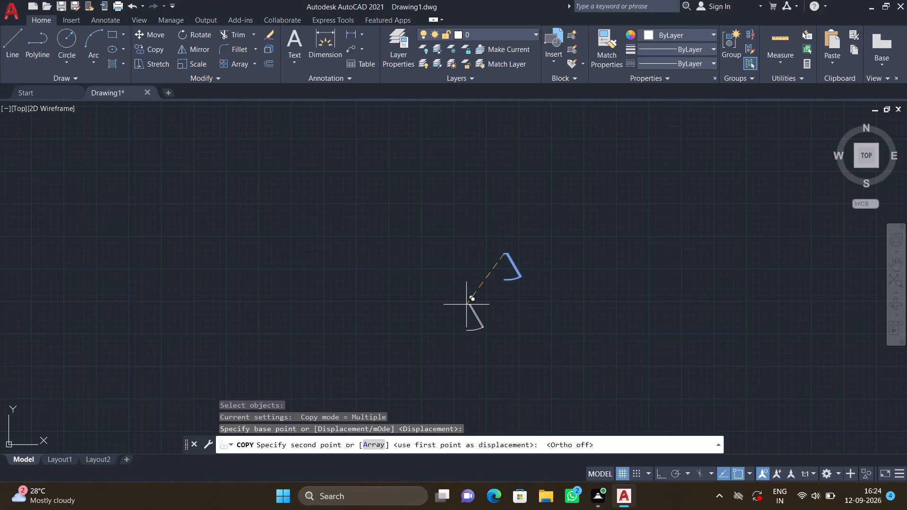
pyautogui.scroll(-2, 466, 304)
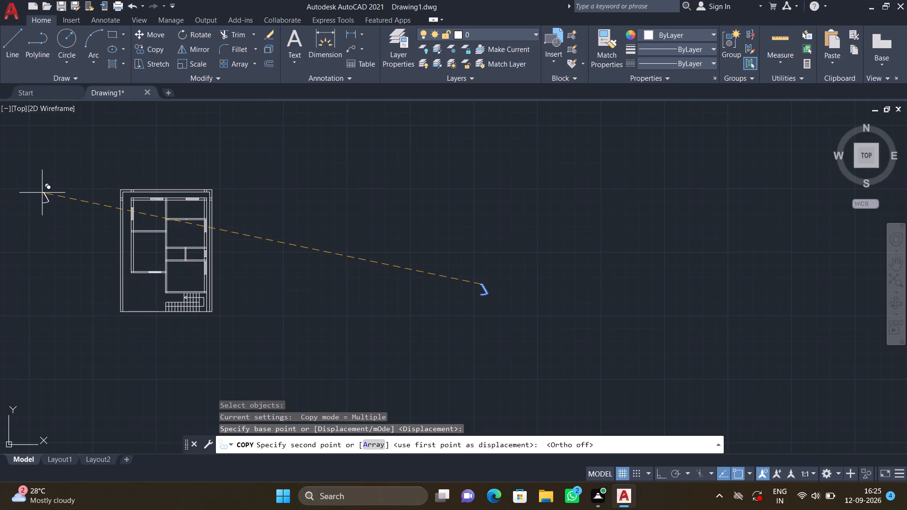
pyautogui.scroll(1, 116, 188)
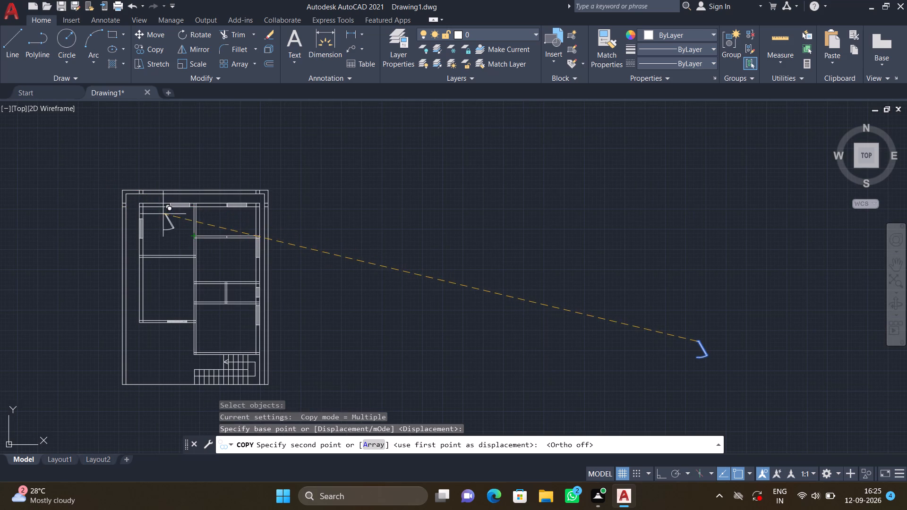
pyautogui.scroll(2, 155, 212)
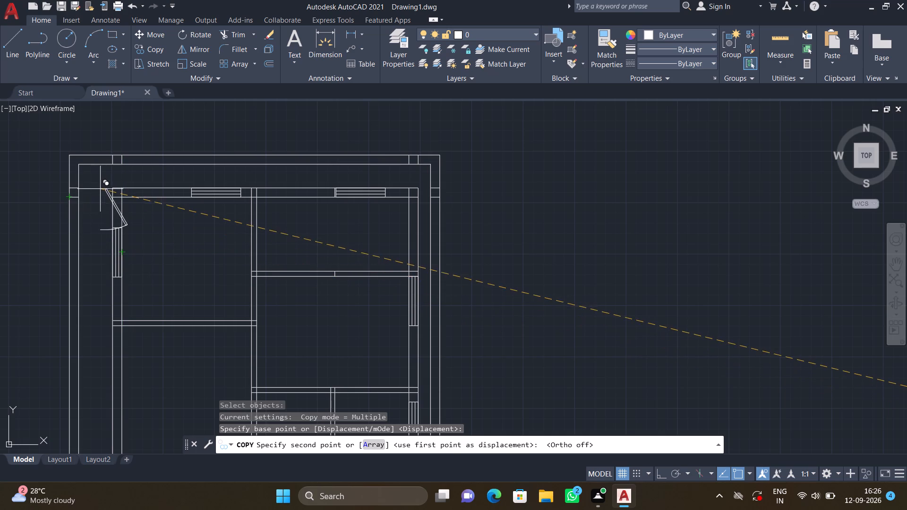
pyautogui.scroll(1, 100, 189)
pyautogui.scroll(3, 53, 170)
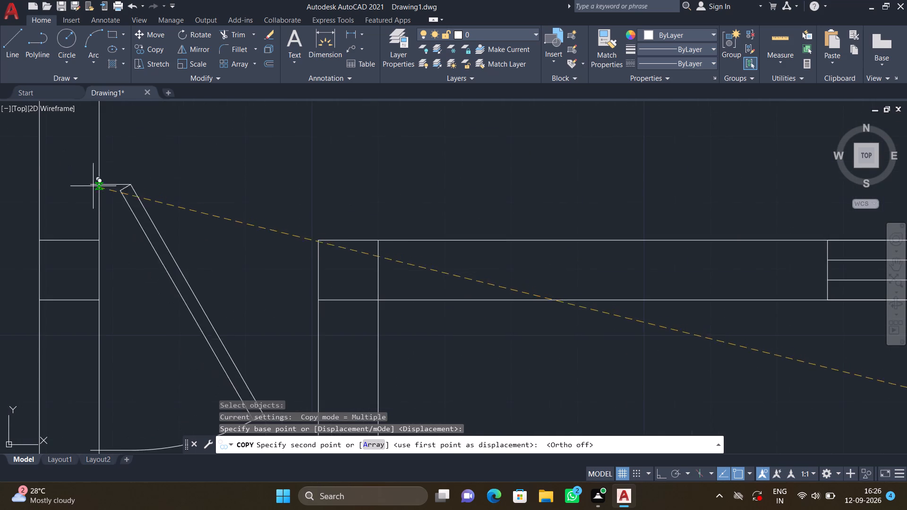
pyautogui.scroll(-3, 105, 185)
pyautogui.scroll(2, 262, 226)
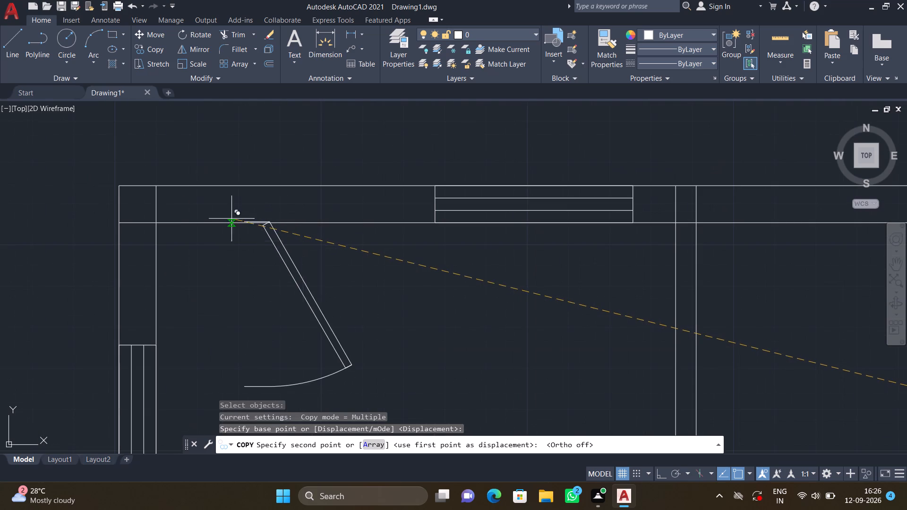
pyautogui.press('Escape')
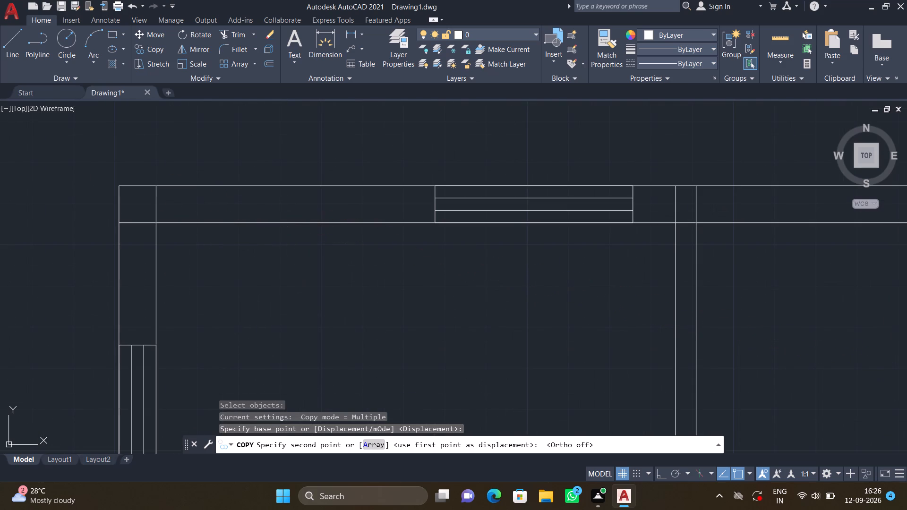
# Scale the door block from its upper jamb's end, using its jamb-to-jamb opening as the reference length and 2' as the new length.
pyautogui.scroll(-2, 160, 161)
pyautogui.scroll(-3, 252, 208)
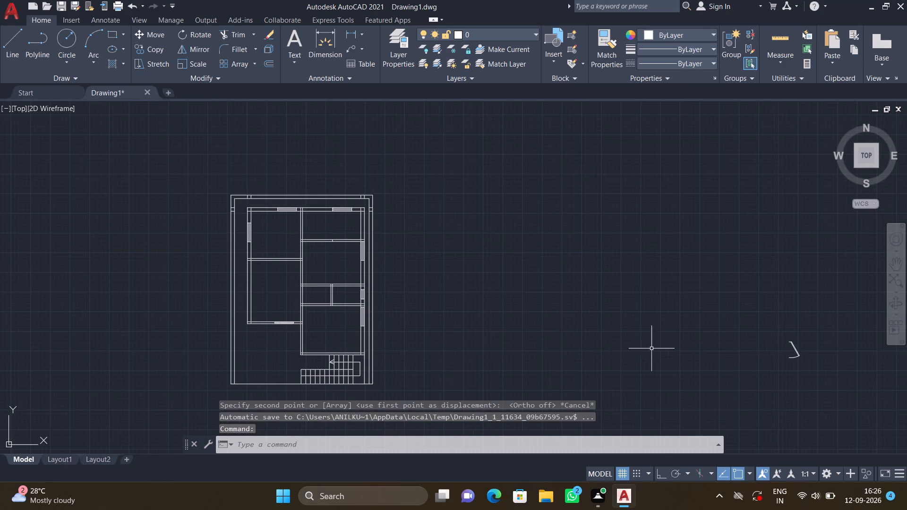
pyautogui.moveTo(649, 341); pyautogui.dragTo(510, 269, button='middle')
pyautogui.scroll(3, 670, 292)
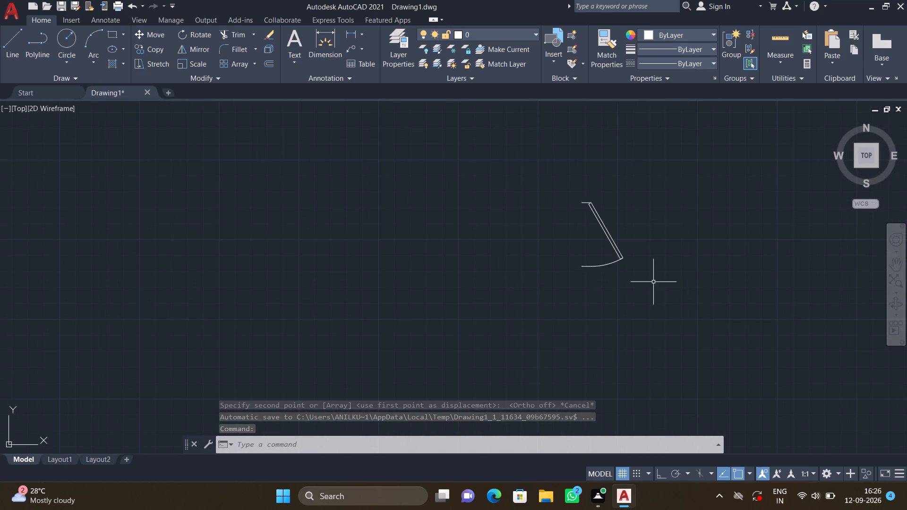
pyautogui.write('SC')
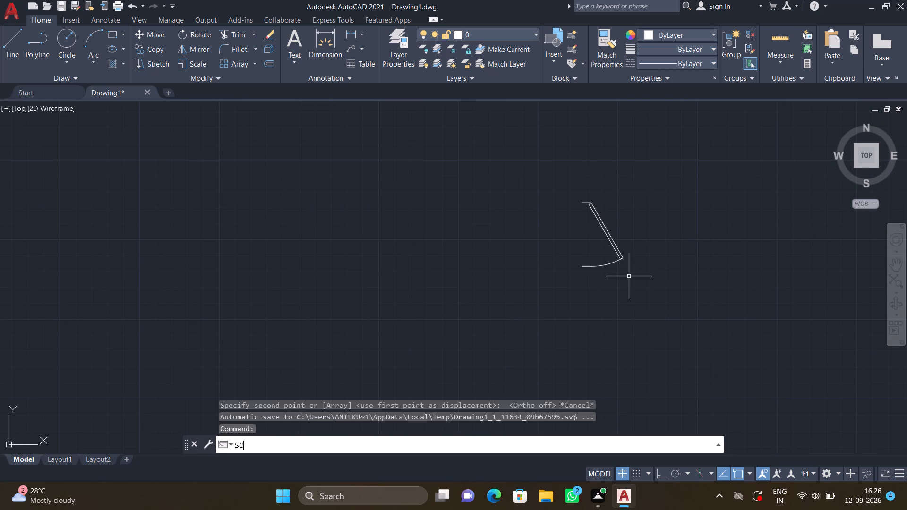
pyautogui.press('Return')
pyautogui.click(613, 246)
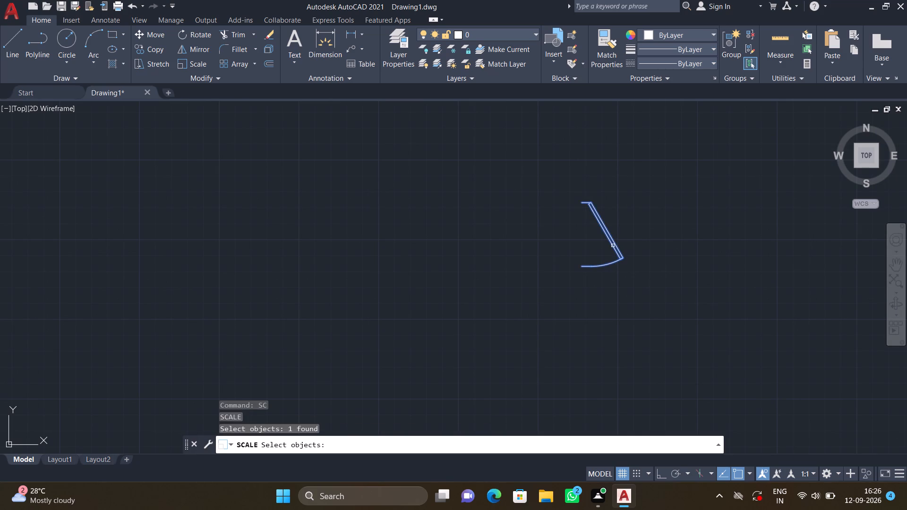
pyautogui.press('Return')
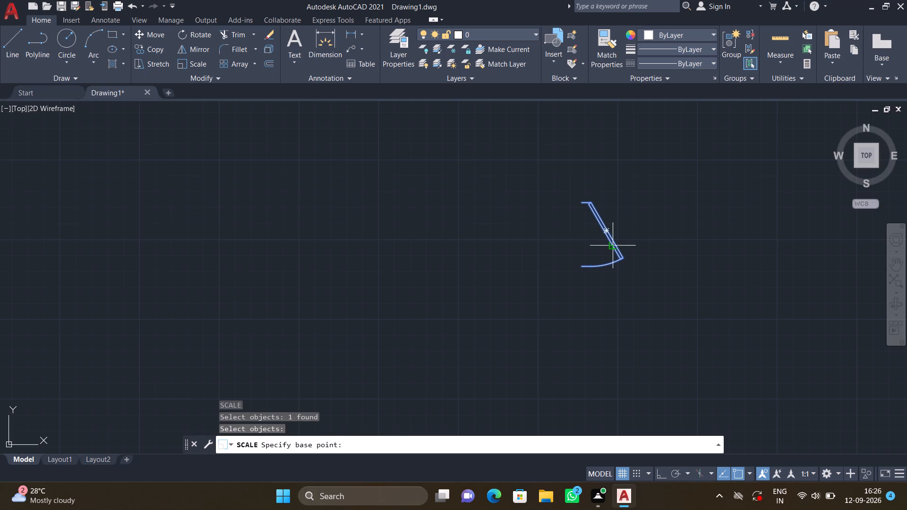
pyautogui.click(582, 199)
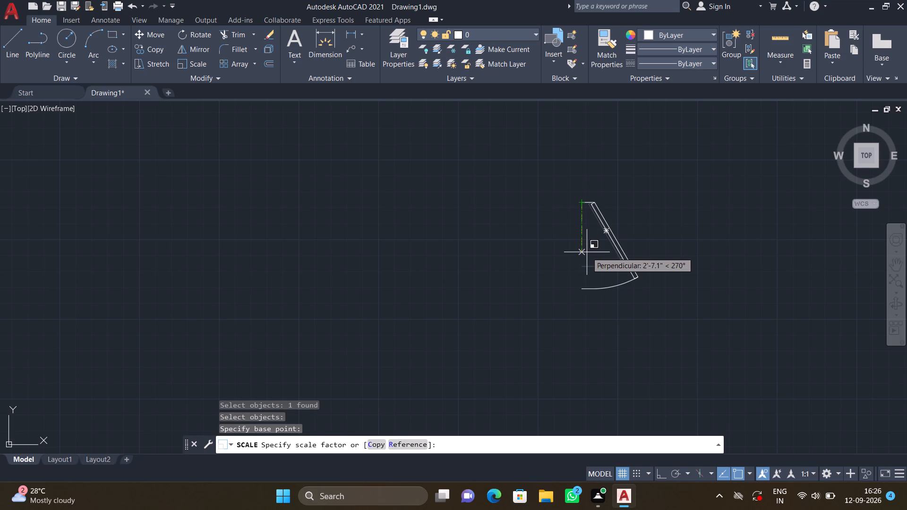
pyautogui.press('r')
pyautogui.press('Return')
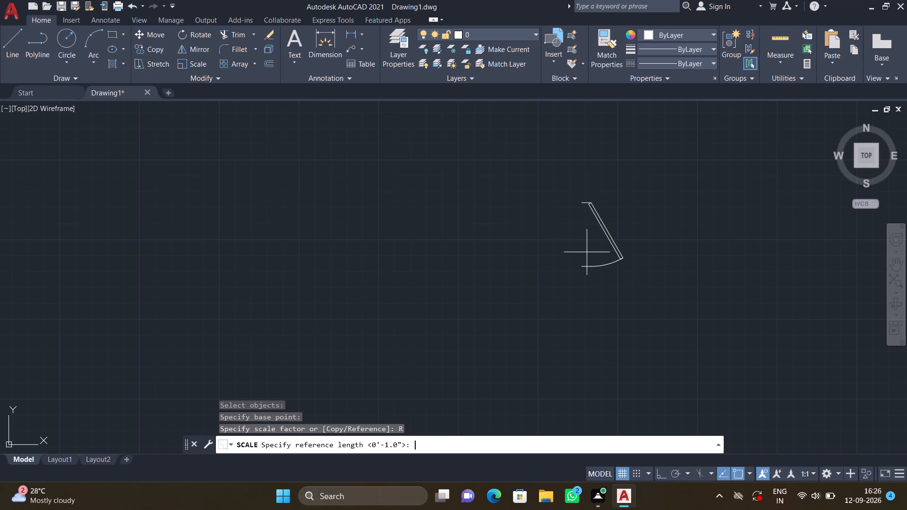
pyautogui.click(580, 203)
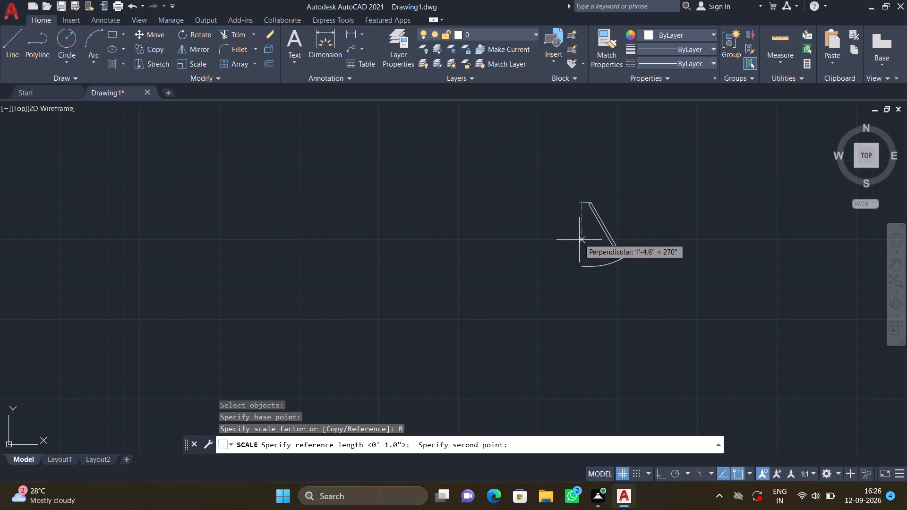
pyautogui.press('F8')
pyautogui.click(579, 269)
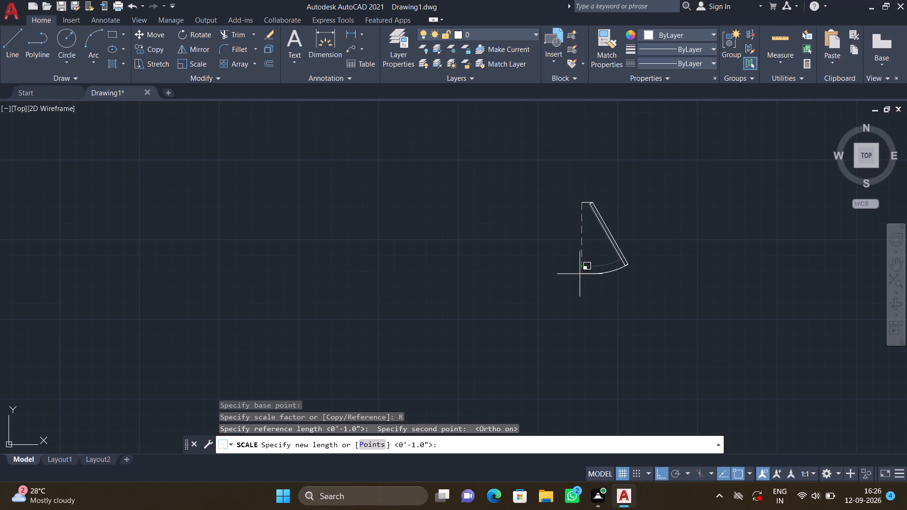
pyautogui.write("2'")
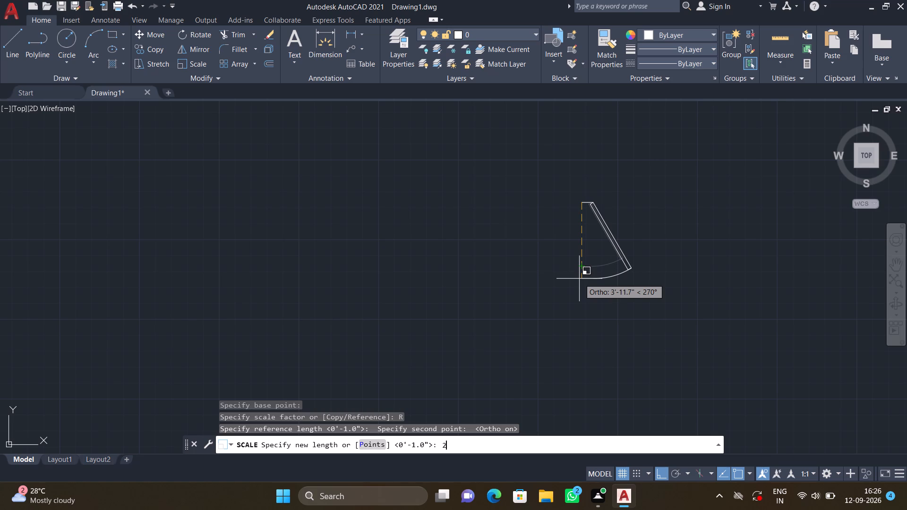
pyautogui.press('Return')
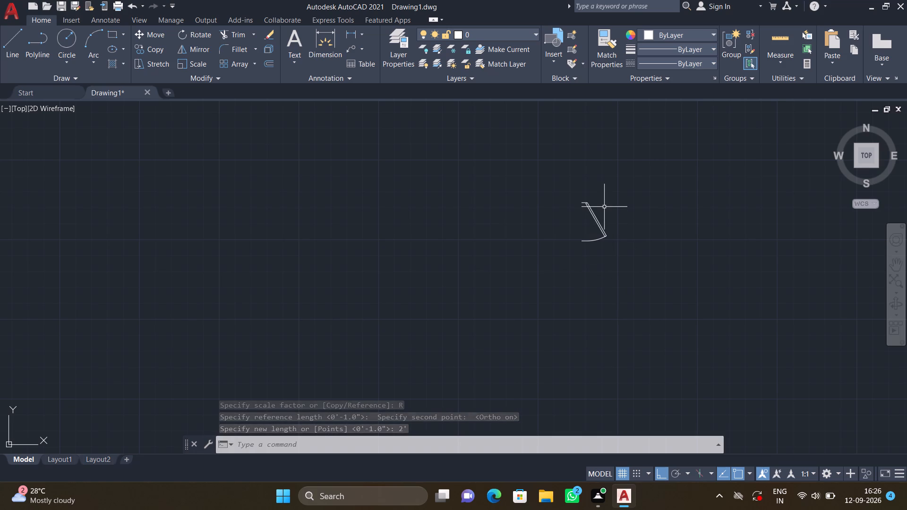
# Copy the resized door block, with Ortho off, from its upper jamb onto the upper-left room's left wall, just above the window.
pyautogui.write('CO')
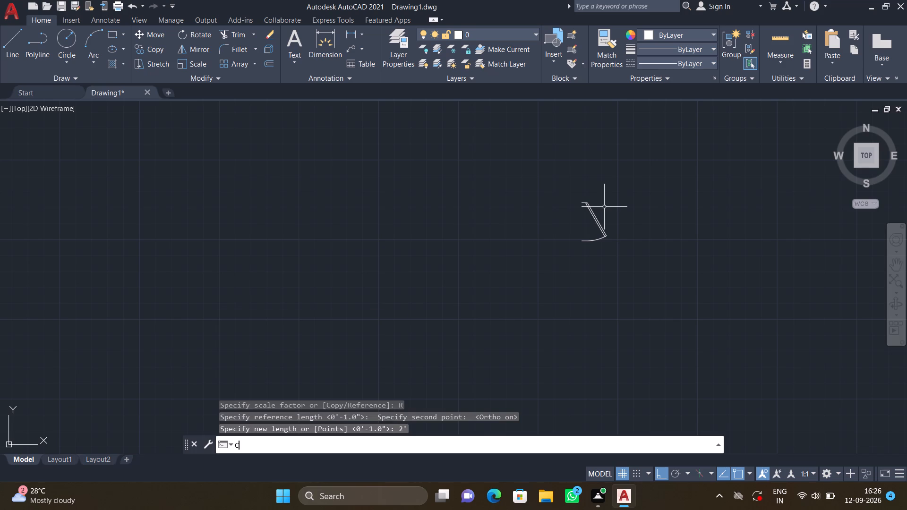
pyautogui.press('Return')
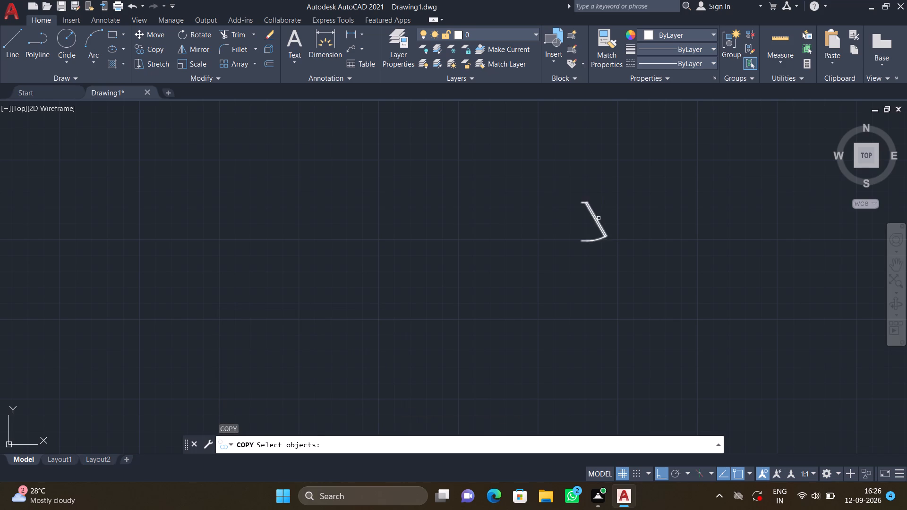
pyautogui.click(599, 218)
pyautogui.press('Return')
pyautogui.click(583, 196)
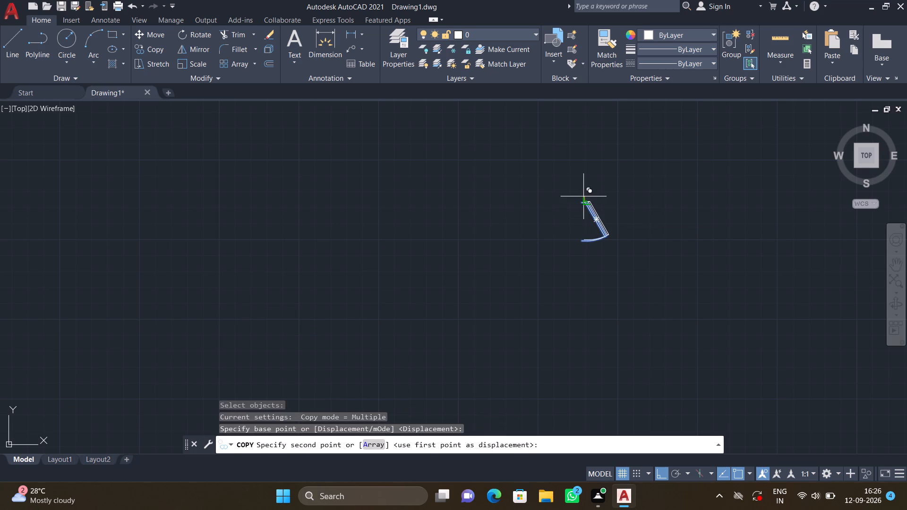
pyautogui.scroll(-2, 286, 250)
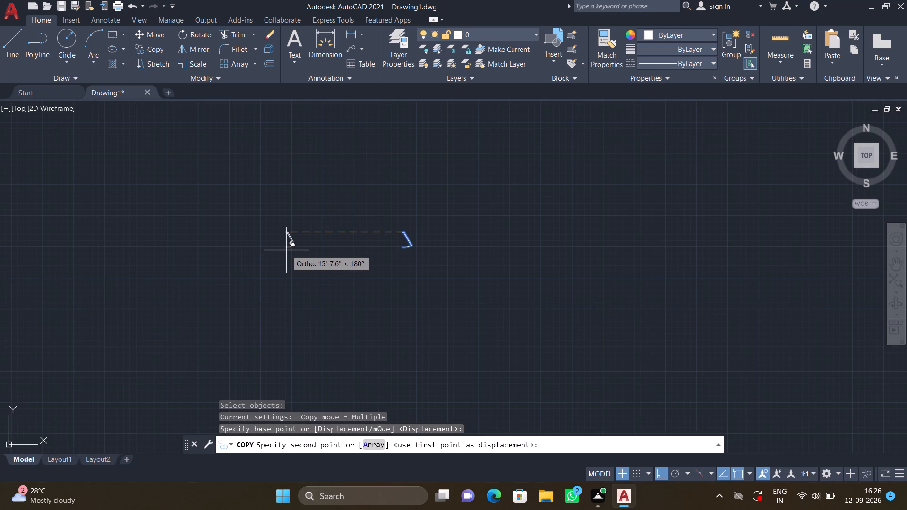
pyautogui.press('F8')
pyautogui.scroll(-1, 263, 251)
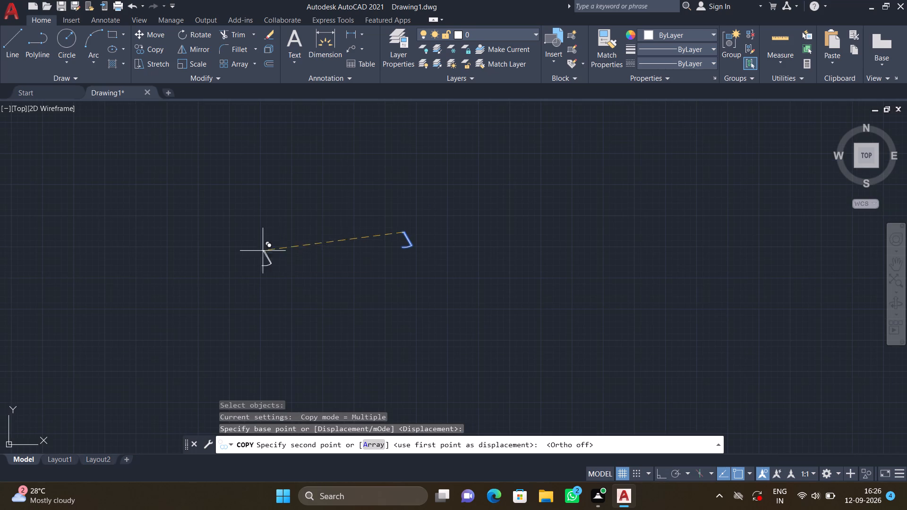
pyautogui.moveTo(224, 249); pyautogui.dragTo(474, 141, button='middle')
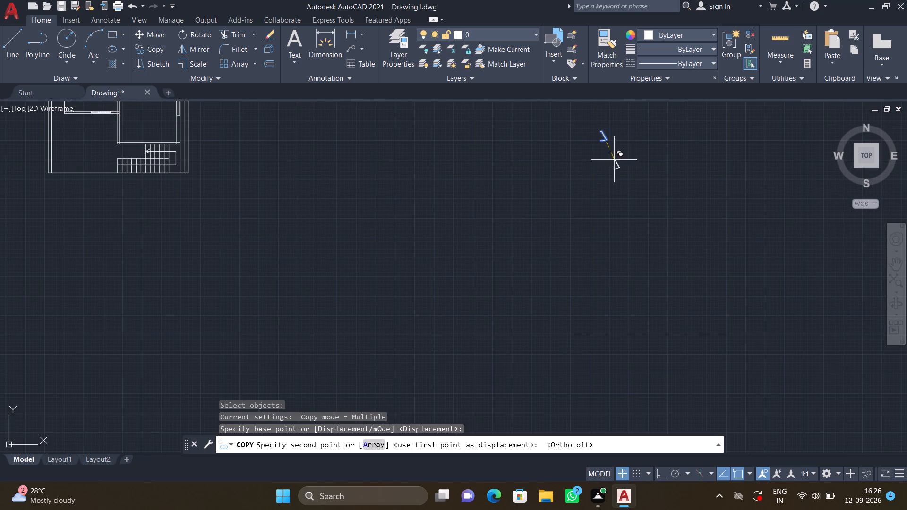
pyautogui.moveTo(424, 244); pyautogui.dragTo(472, 371, button='middle')
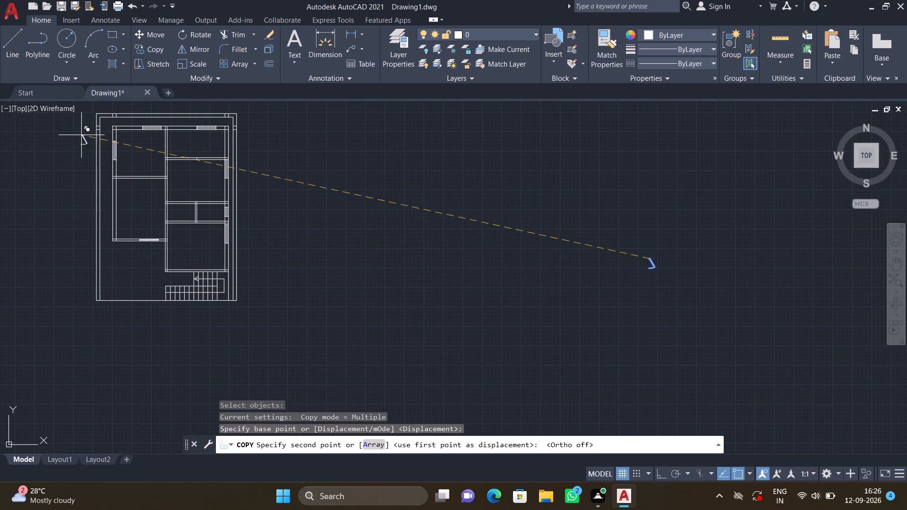
pyautogui.moveTo(87, 136); pyautogui.dragTo(129, 197, button='middle')
pyautogui.scroll(3, 151, 182)
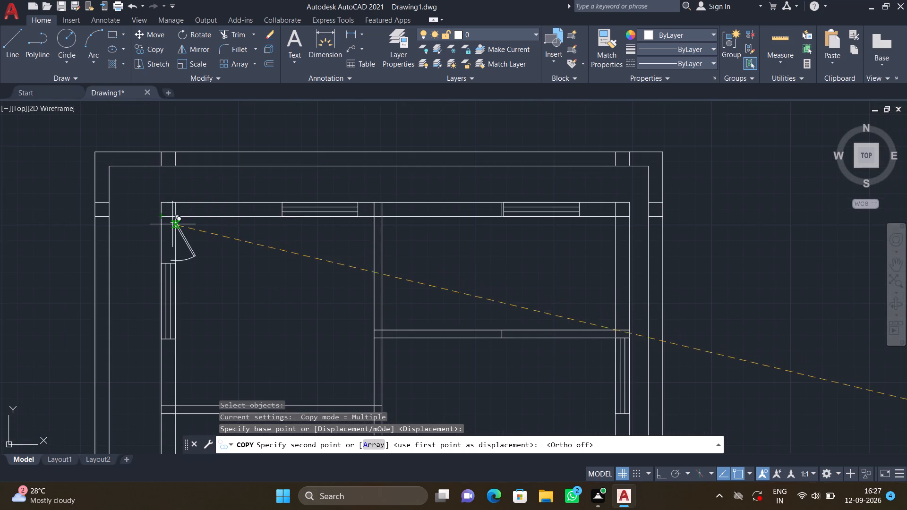
pyautogui.scroll(2, 171, 234)
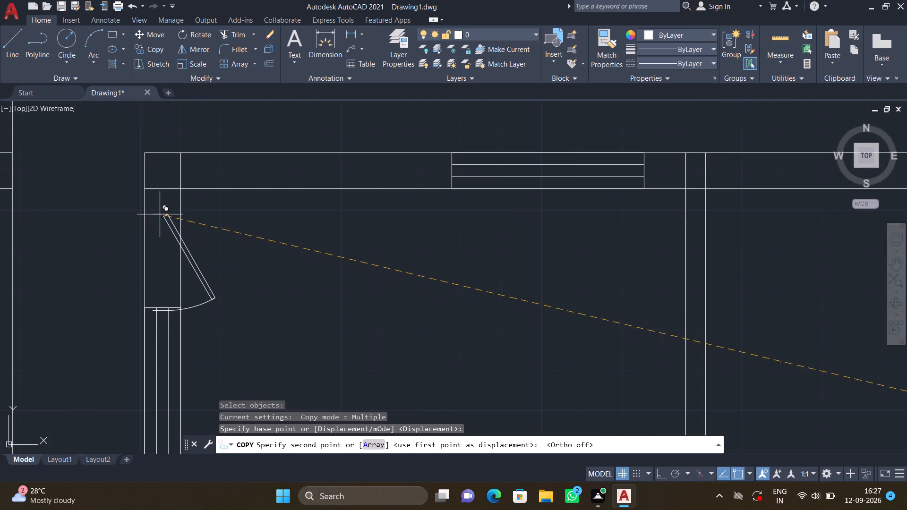
pyautogui.moveTo(160, 213); pyautogui.dragTo(166, 236, button='middle')
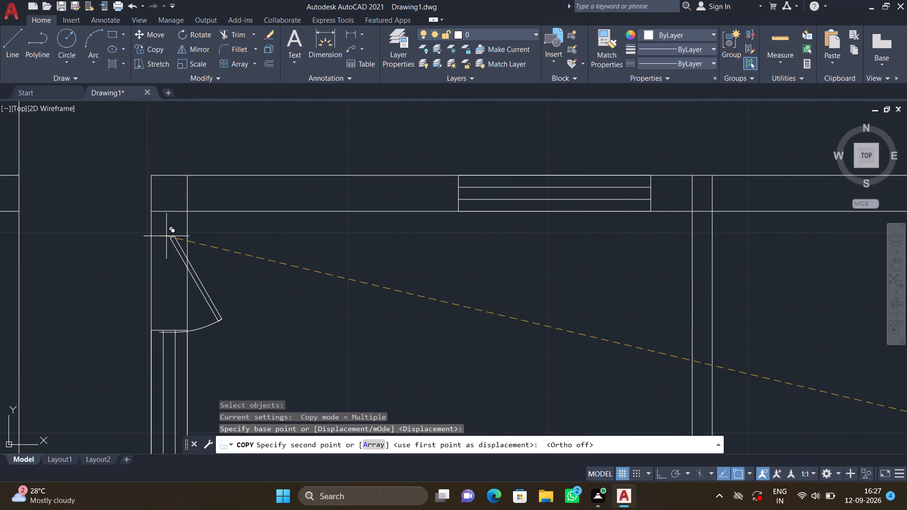
pyautogui.scroll(2, 161, 244)
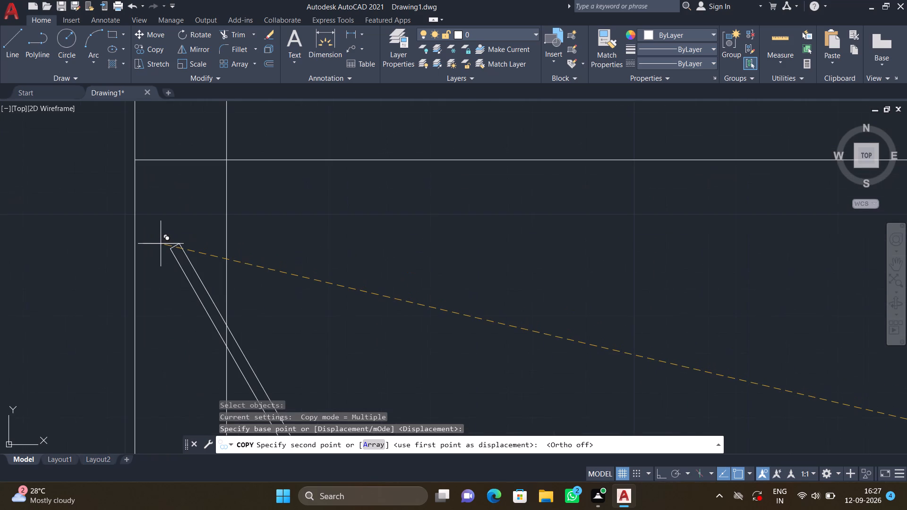
pyautogui.click(126, 247)
# Place another copy of the door block on the central vertical partition, just below the upper-right room's bottom partition.
pyautogui.scroll(-2, 214, 237)
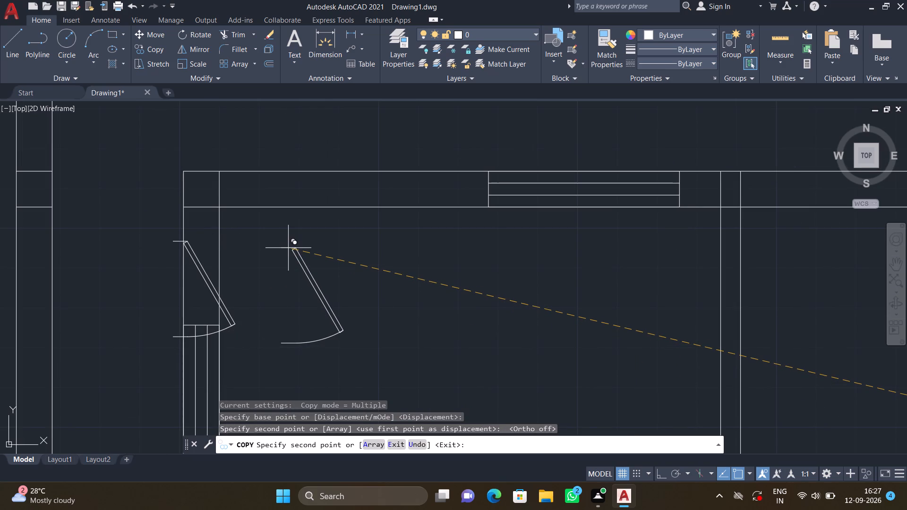
pyautogui.scroll(-1, 328, 251)
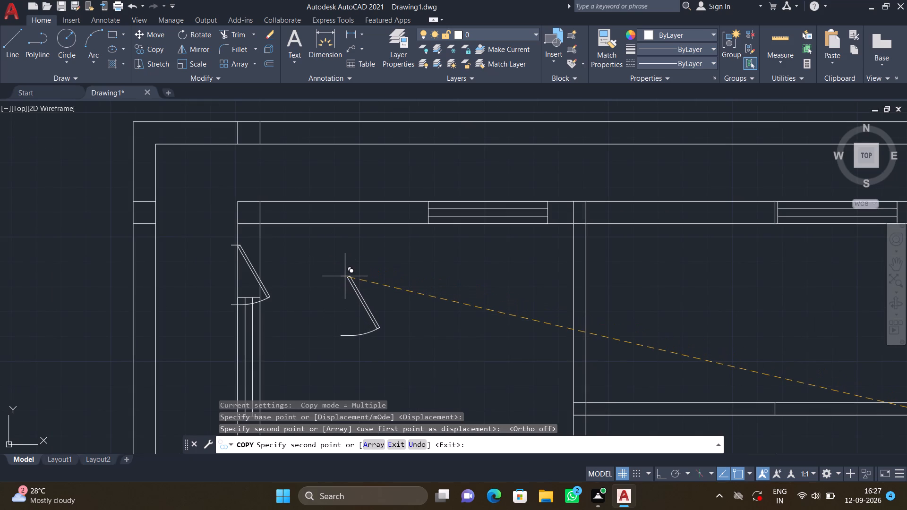
pyautogui.scroll(-1, 348, 280)
pyautogui.moveTo(441, 310); pyautogui.dragTo(385, 231, button='middle')
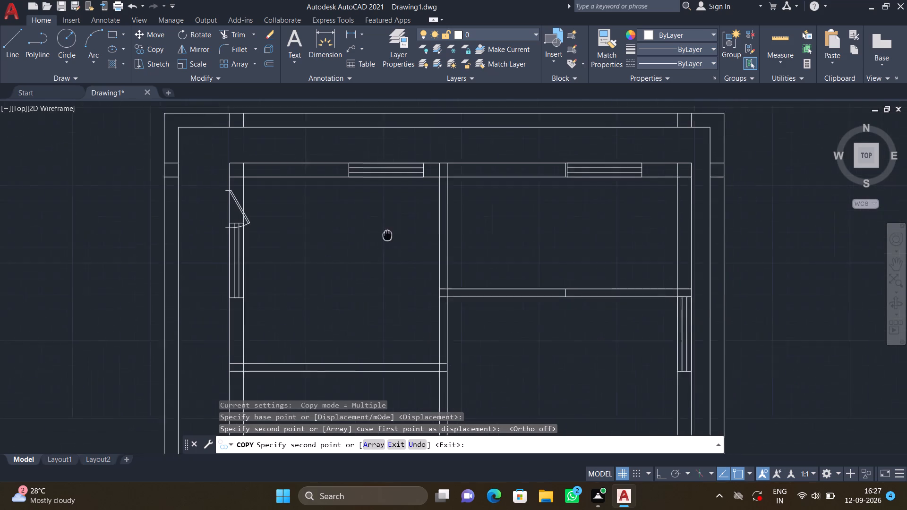
pyautogui.moveTo(385, 231); pyautogui.dragTo(381, 226, button='middle')
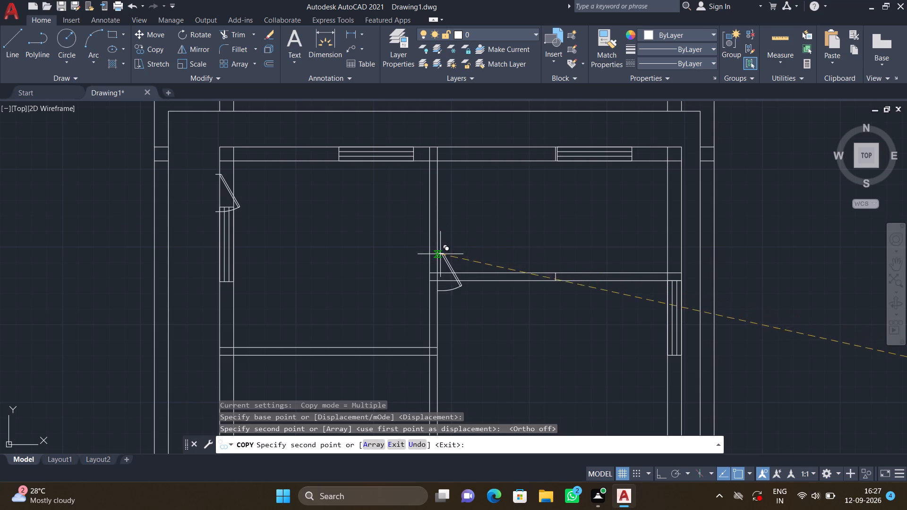
pyautogui.scroll(1, 455, 286)
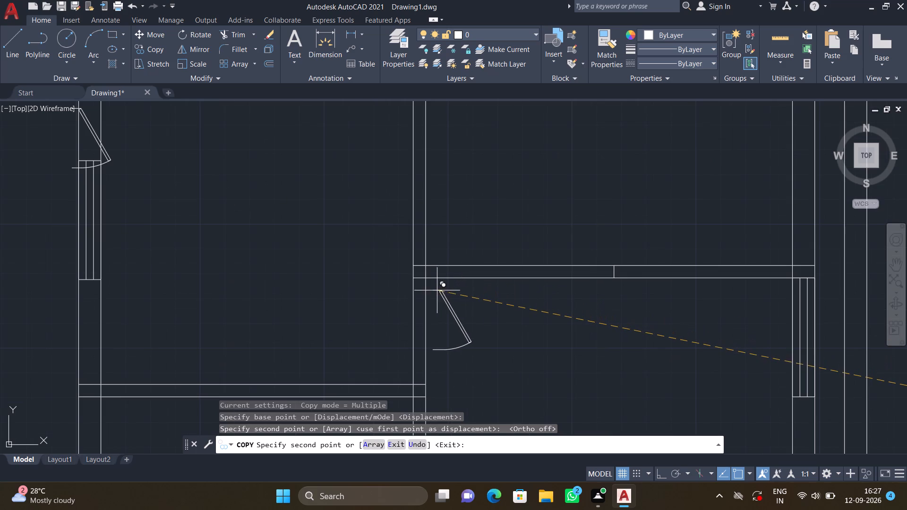
pyautogui.scroll(2, 437, 290)
pyautogui.scroll(-1, 435, 290)
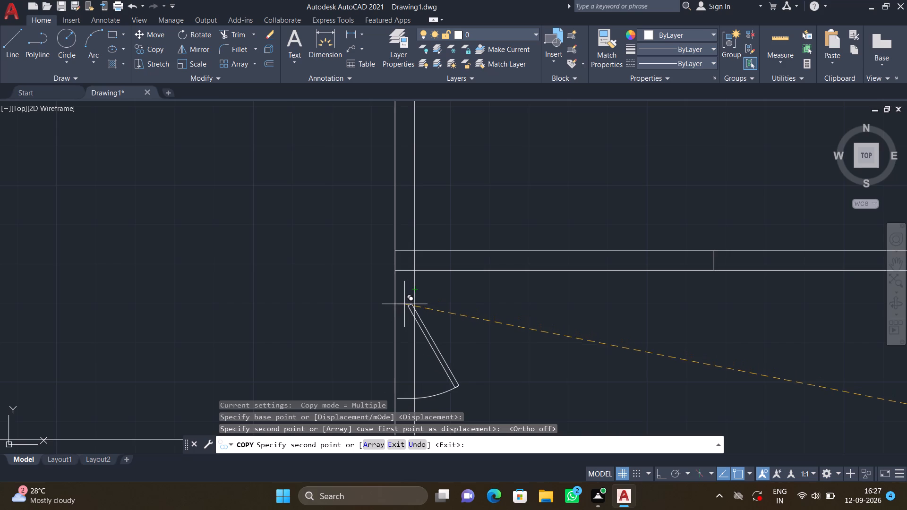
pyautogui.moveTo(401, 305); pyautogui.dragTo(377, 256, button='middle')
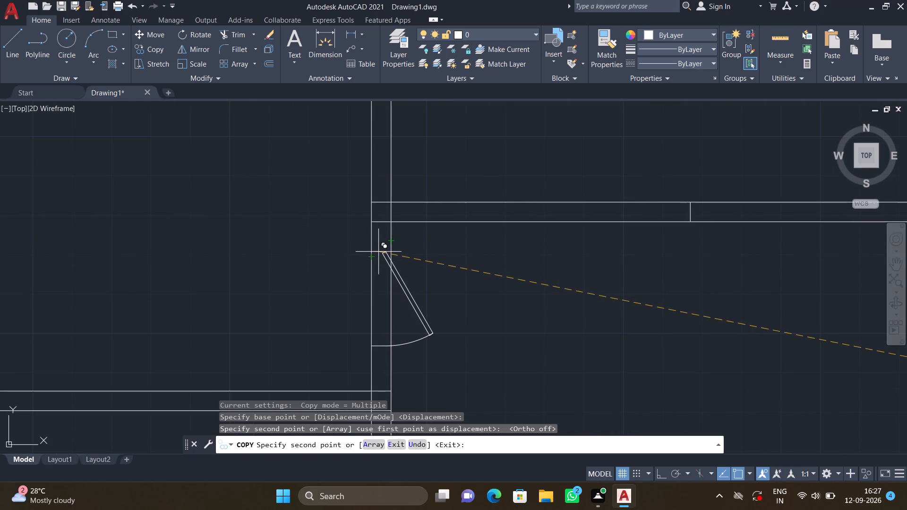
pyautogui.click(378, 252)
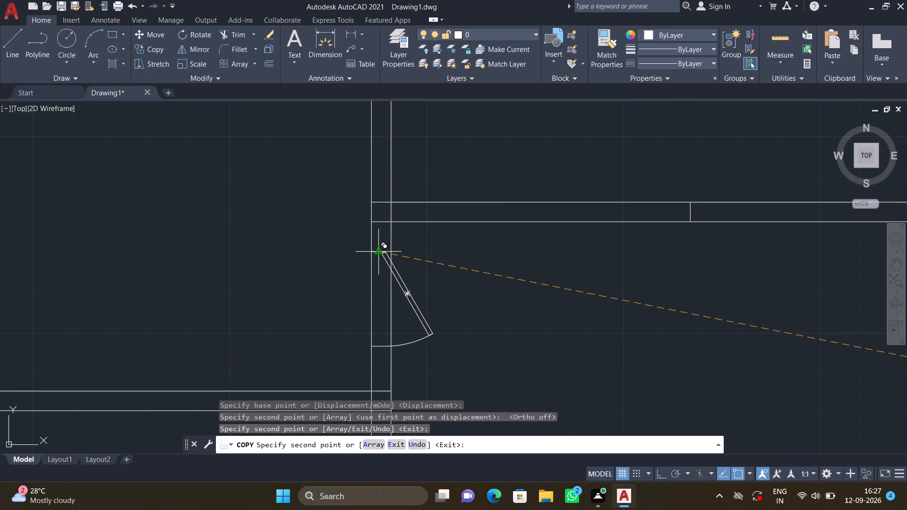
# Place a further door copy on the central vertical partition, just below the lower-right room's top wall, and finish copying.
pyautogui.scroll(-1, 448, 256)
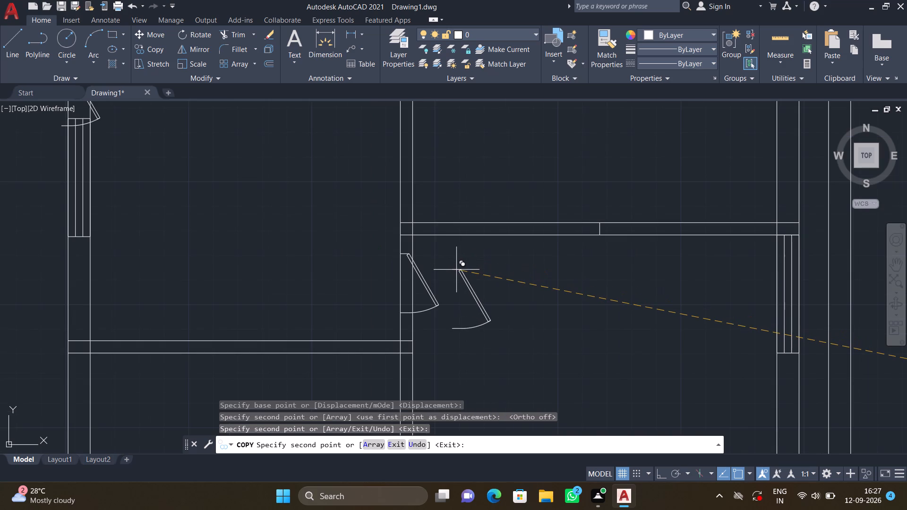
pyautogui.scroll(-1, 456, 270)
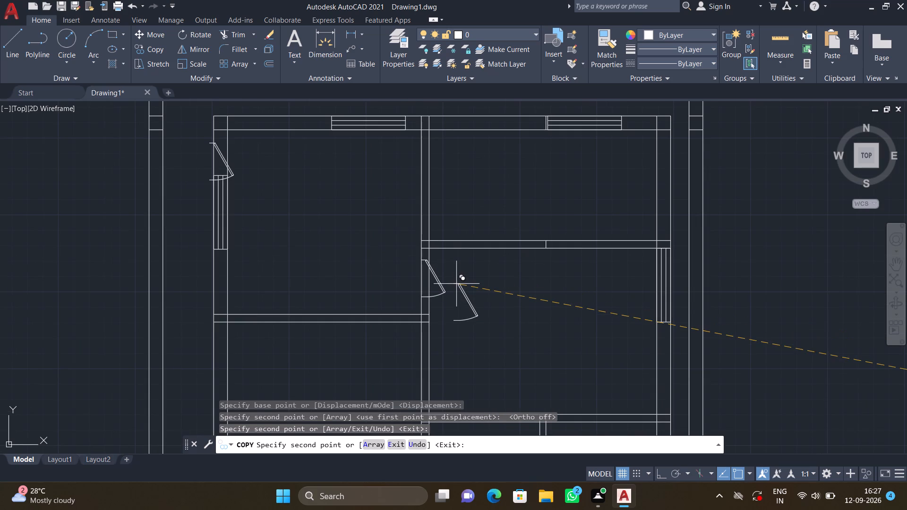
pyautogui.scroll(-2, 456, 284)
pyautogui.moveTo(447, 326); pyautogui.dragTo(412, 196, button='middle')
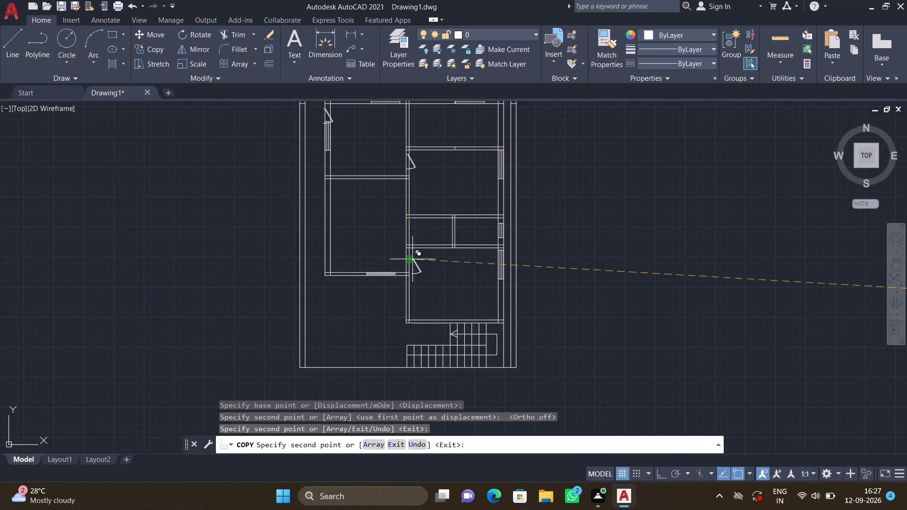
pyautogui.scroll(4, 412, 254)
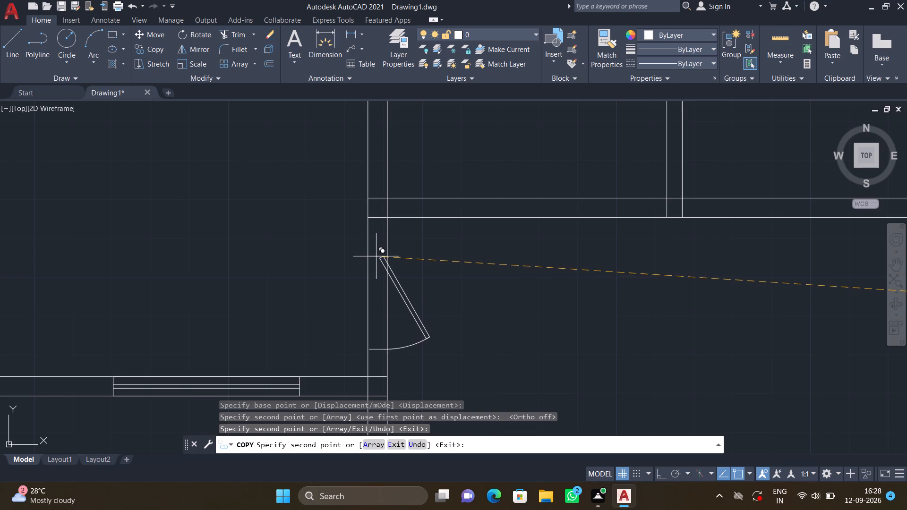
pyautogui.scroll(1, 376, 254)
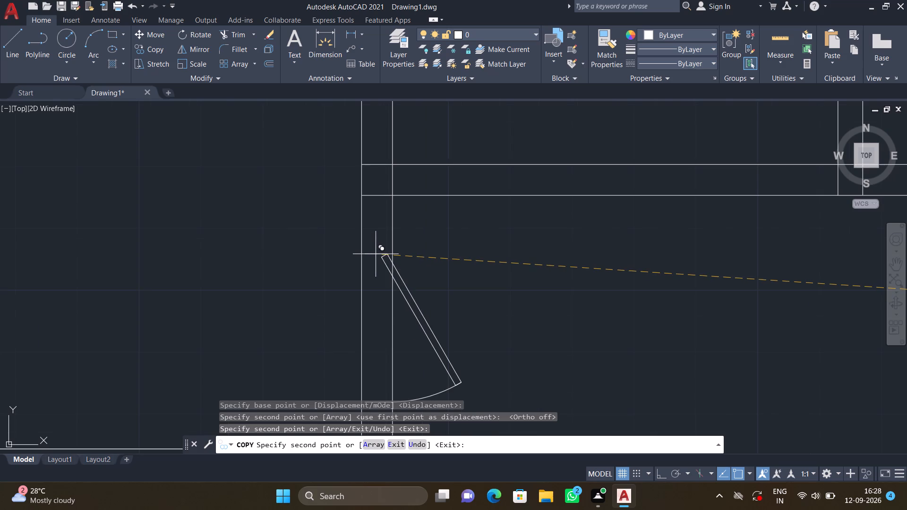
pyautogui.moveTo(376, 255); pyautogui.dragTo(349, 177, button='middle')
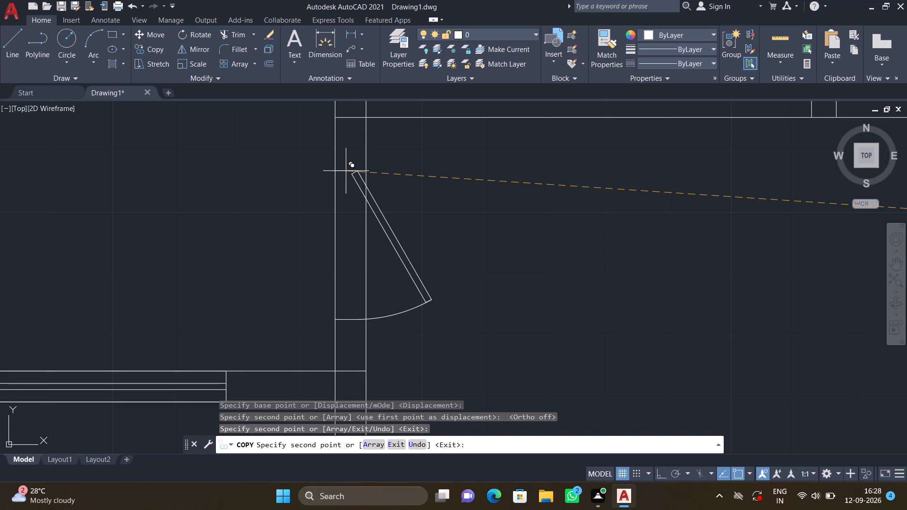
pyautogui.click(346, 171)
pyautogui.scroll(-1, 442, 173)
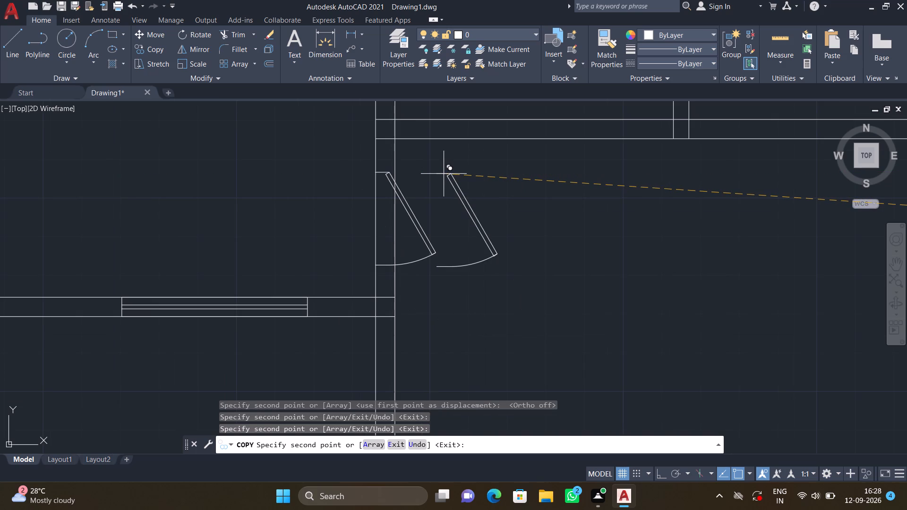
pyautogui.scroll(-1, 444, 174)
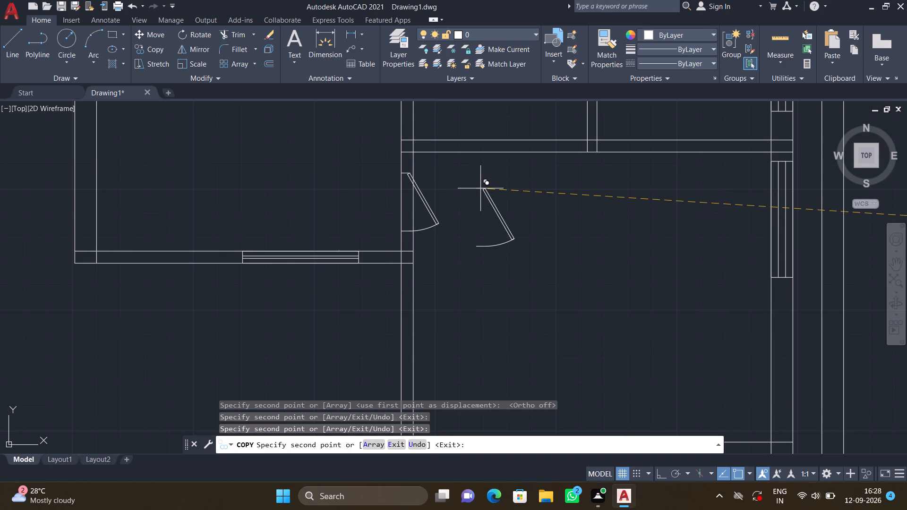
pyautogui.press('Return')
# Move the upper-left room's door by its upper jamb's outer end onto the left wall's outer line, slightly higher above the window.
pyautogui.scroll(-2, 480, 188)
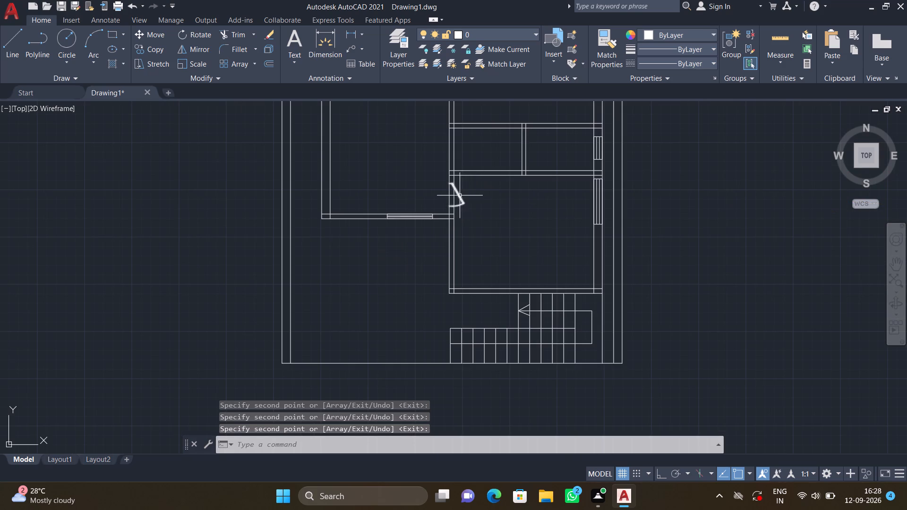
pyautogui.moveTo(460, 195); pyautogui.dragTo(436, 359, button='middle')
pyautogui.moveTo(312, 144); pyautogui.dragTo(380, 242, button='middle')
pyautogui.middleClick(379, 242)
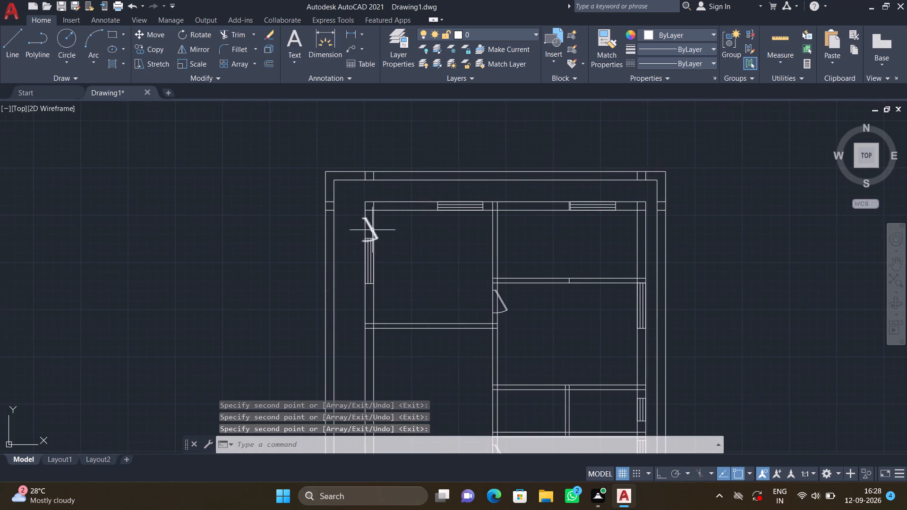
pyautogui.scroll(3, 370, 224)
pyautogui.press('m')
pyautogui.press('Return')
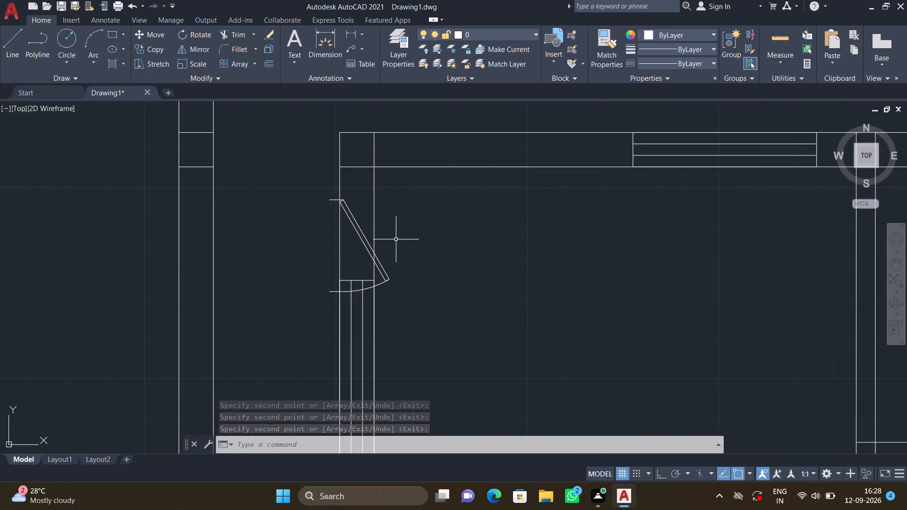
pyautogui.click(358, 234)
pyautogui.press('Return')
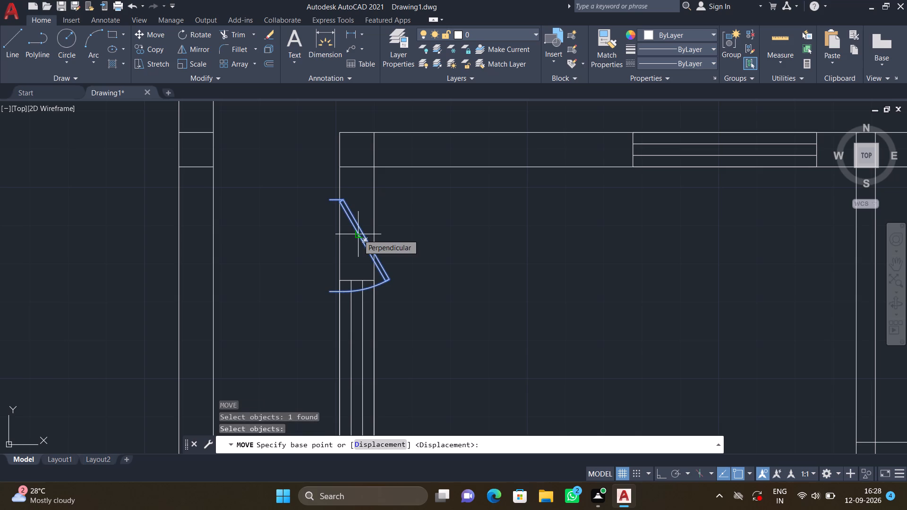
pyautogui.click(328, 201)
pyautogui.scroll(1, 350, 186)
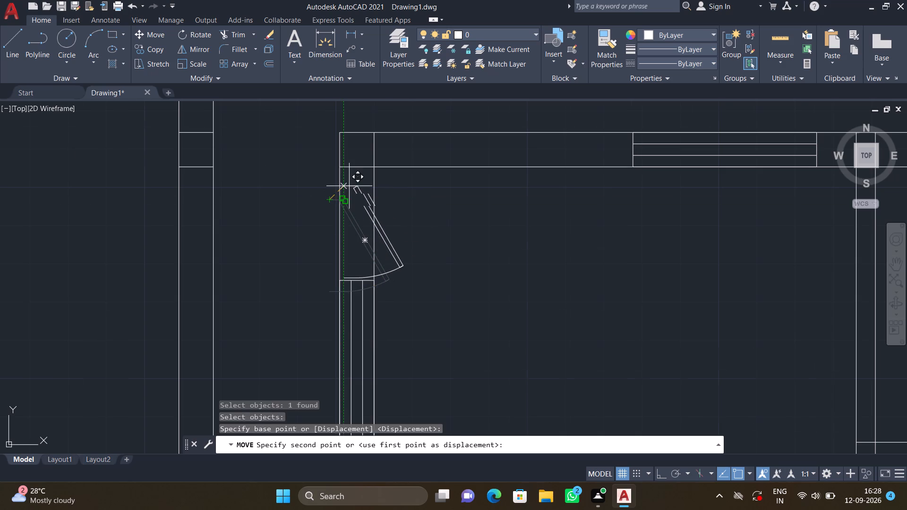
pyautogui.scroll(1, 350, 186)
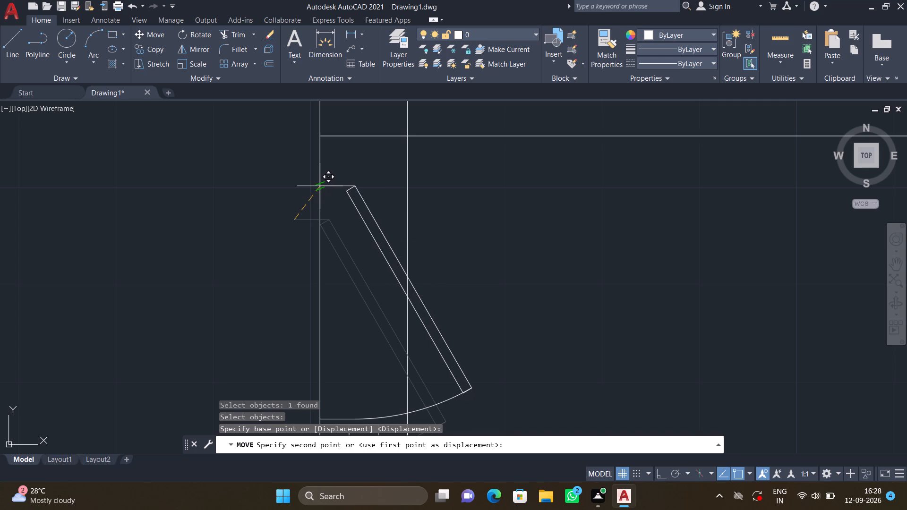
pyautogui.click(320, 186)
pyautogui.scroll(-2, 389, 179)
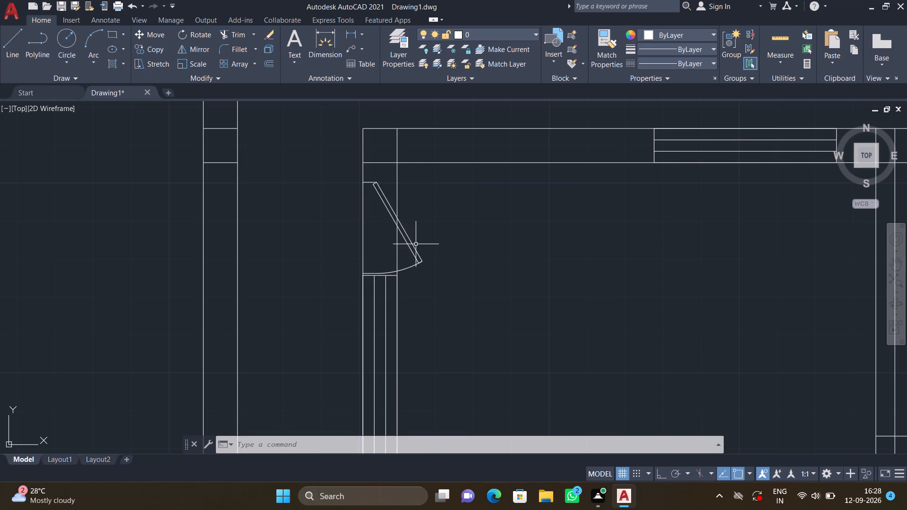
# Move the upper-left room's complete left-wall window symbol straight down along the wall, leaving a gap below the door.
pyautogui.scroll(-1, 416, 246)
pyautogui.moveTo(412, 281); pyautogui.dragTo(401, 206, button='middle')
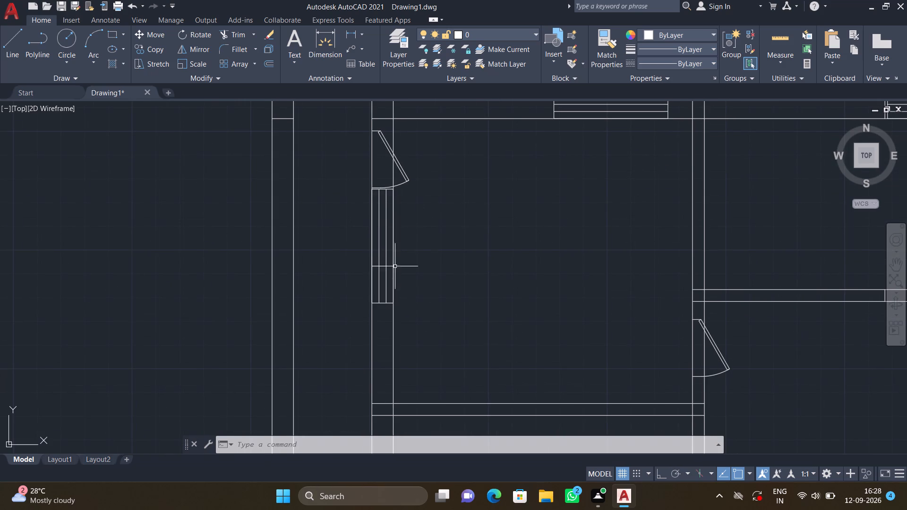
pyautogui.scroll(2, 394, 267)
pyautogui.click(385, 262)
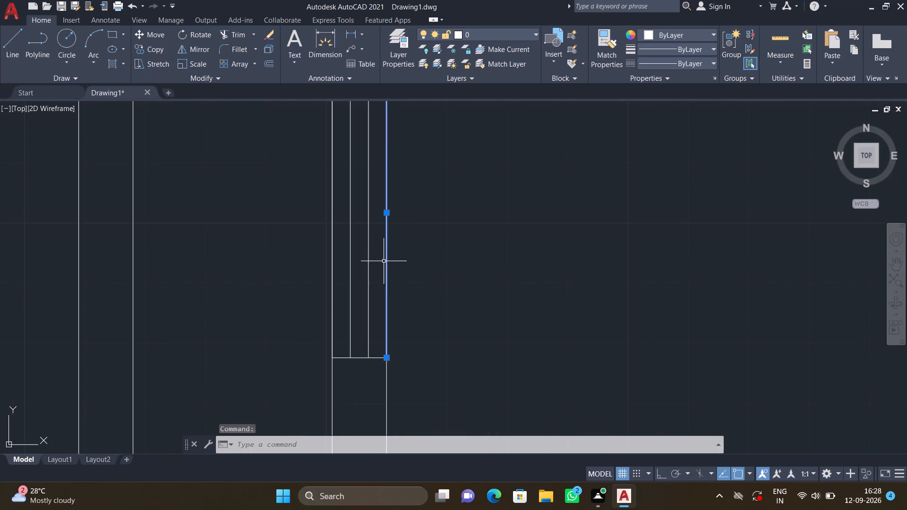
pyautogui.click(370, 259)
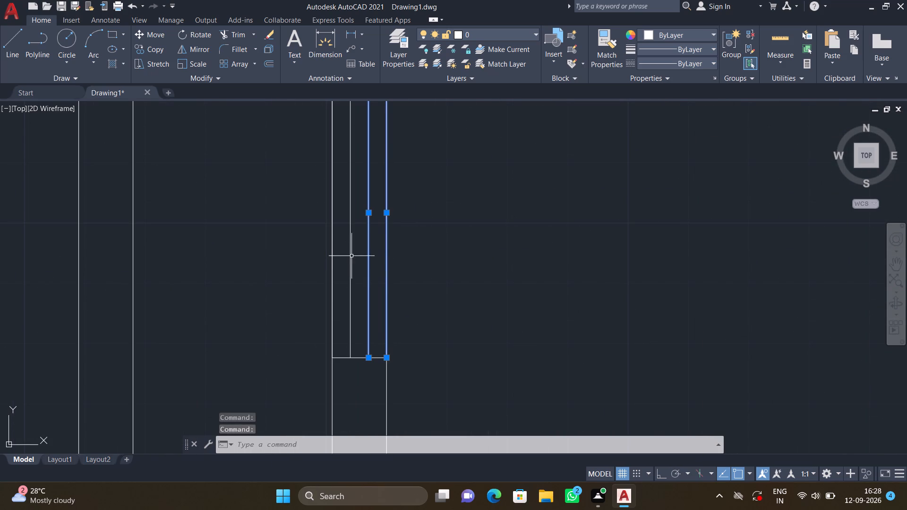
pyautogui.click(351, 255)
pyautogui.click(333, 248)
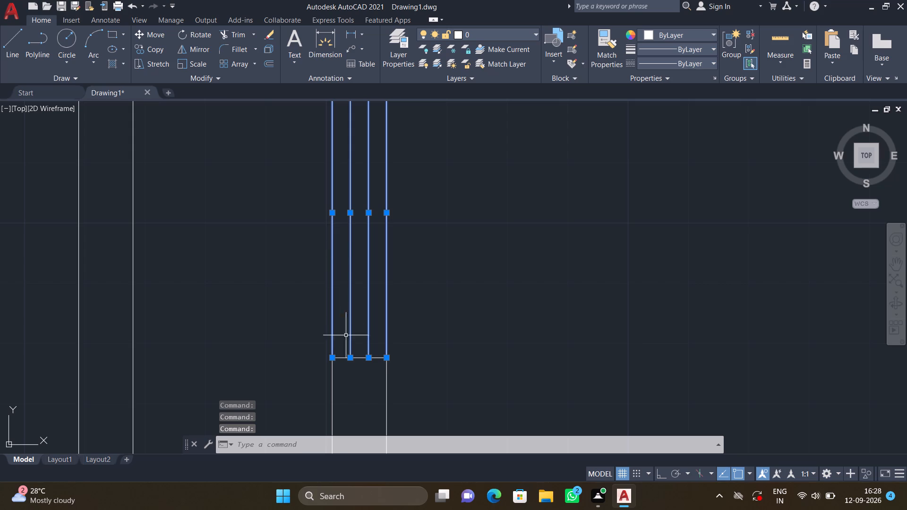
pyautogui.click(359, 357)
pyautogui.scroll(-1, 359, 332)
pyautogui.moveTo(377, 247); pyautogui.dragTo(373, 287, button='middle')
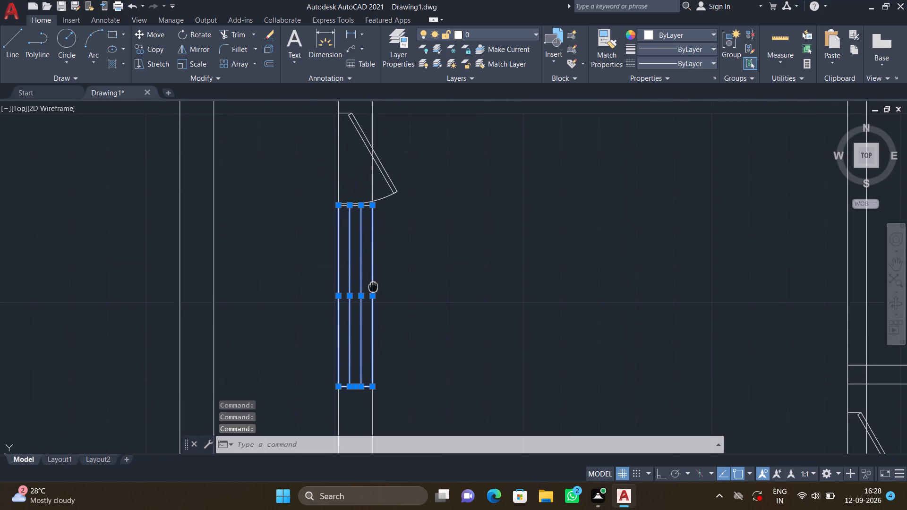
pyautogui.moveTo(373, 287); pyautogui.dragTo(372, 287, button='middle')
pyautogui.scroll(2, 353, 201)
pyautogui.click(344, 215)
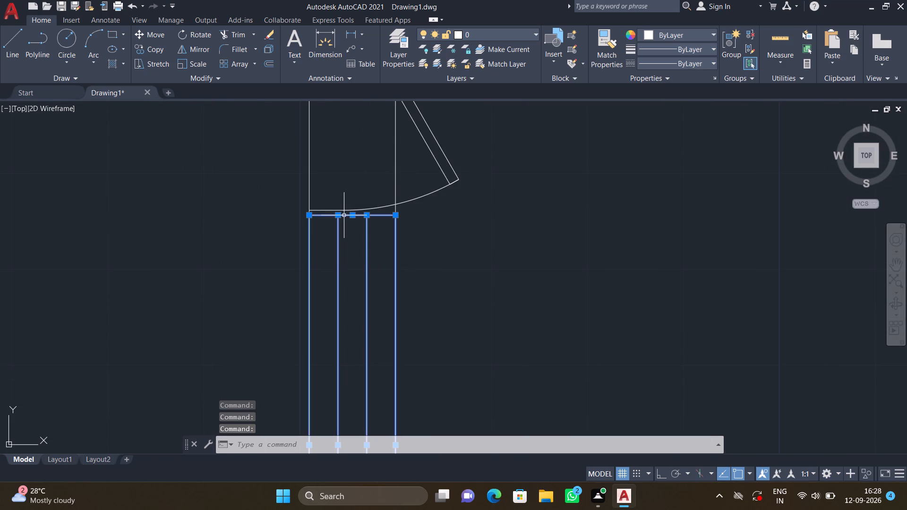
pyautogui.press('m')
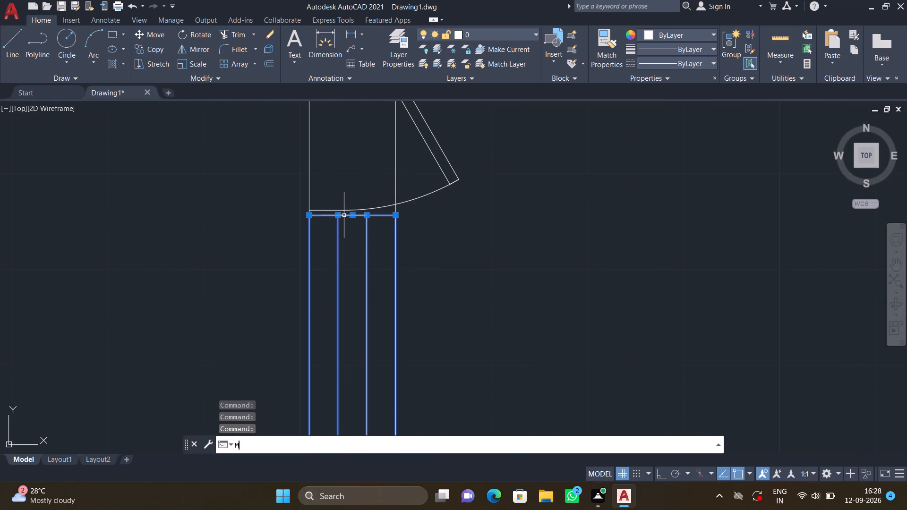
pyautogui.press('Return')
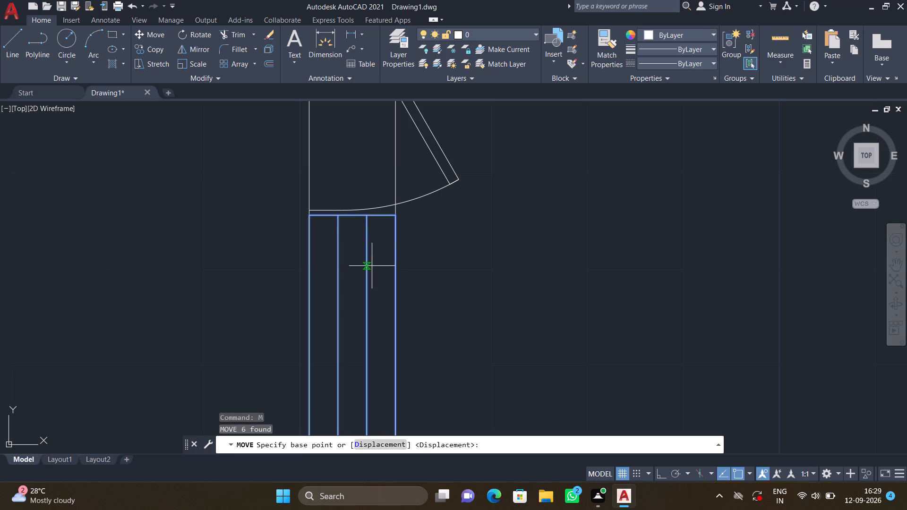
pyautogui.moveTo(372, 266); pyautogui.dragTo(354, 172, button='middle')
pyautogui.scroll(-2, 406, 325)
pyautogui.moveTo(400, 378); pyautogui.dragTo(370, 284, button='middle')
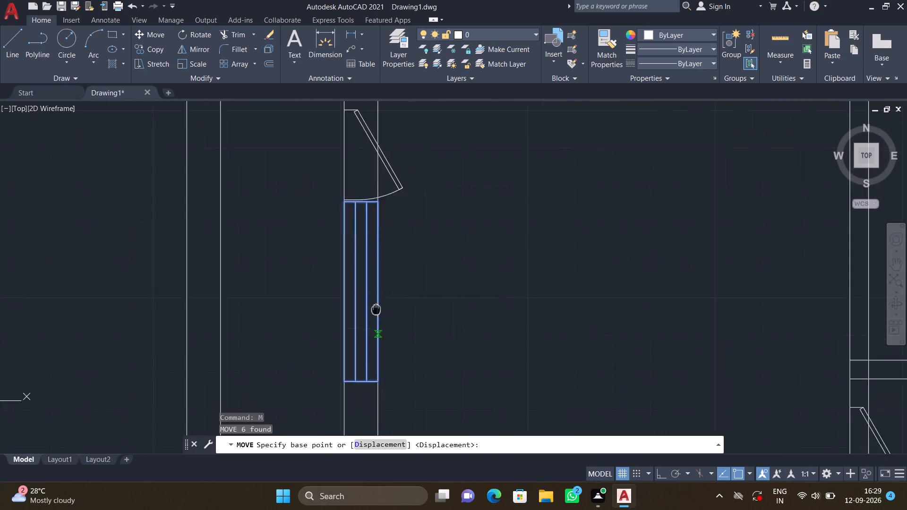
pyautogui.moveTo(370, 284); pyautogui.dragTo(361, 254, button='middle')
pyautogui.click(358, 300)
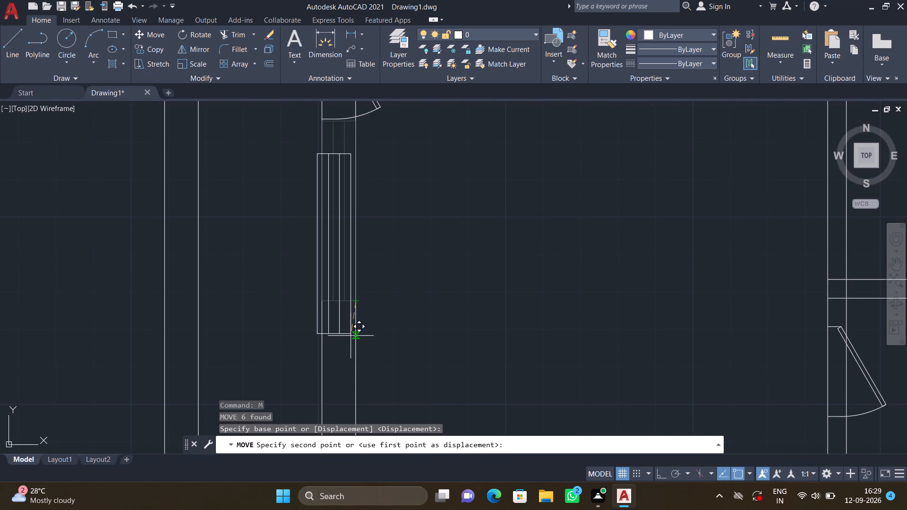
pyautogui.scroll(1, 357, 337)
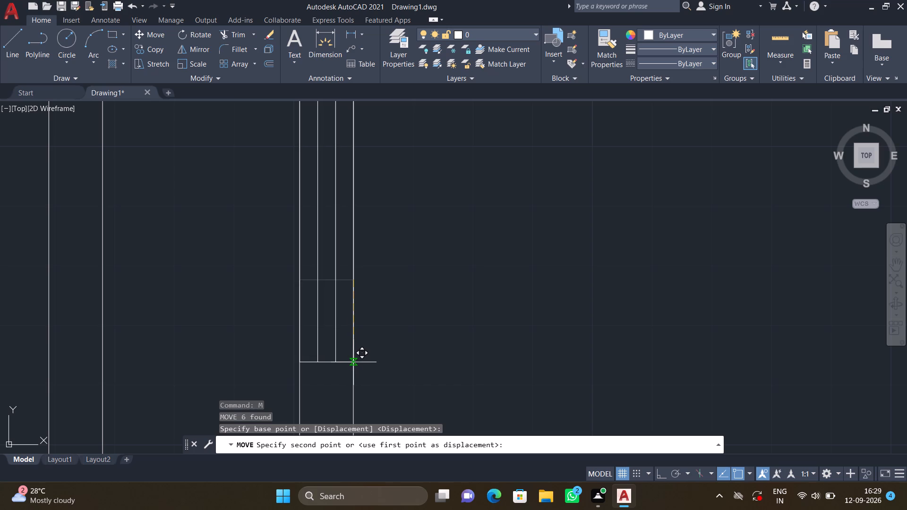
pyautogui.click(353, 362)
pyautogui.scroll(-2, 401, 318)
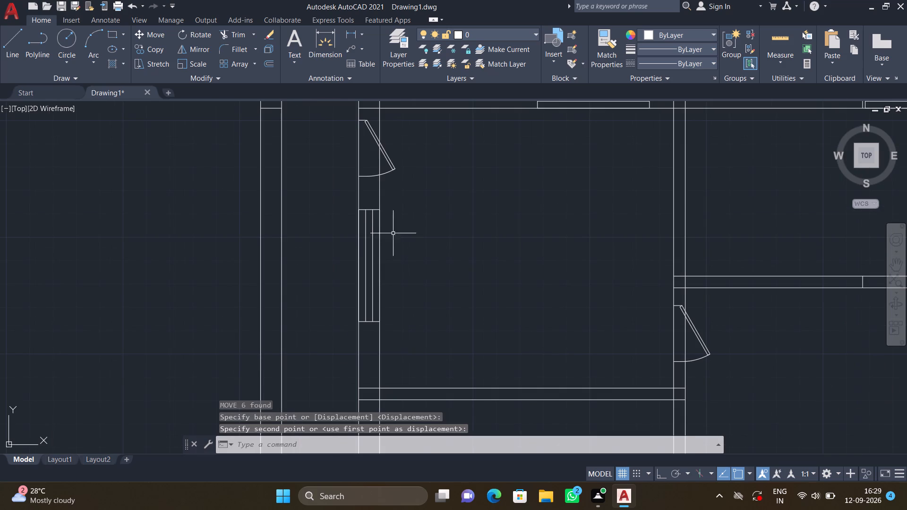
# Move the upper-left room's door slightly down along the left wall's outer line, using its lower arc end as the base point.
pyautogui.moveTo(393, 233); pyautogui.dragTo(388, 287, button='middle')
pyautogui.scroll(1, 385, 236)
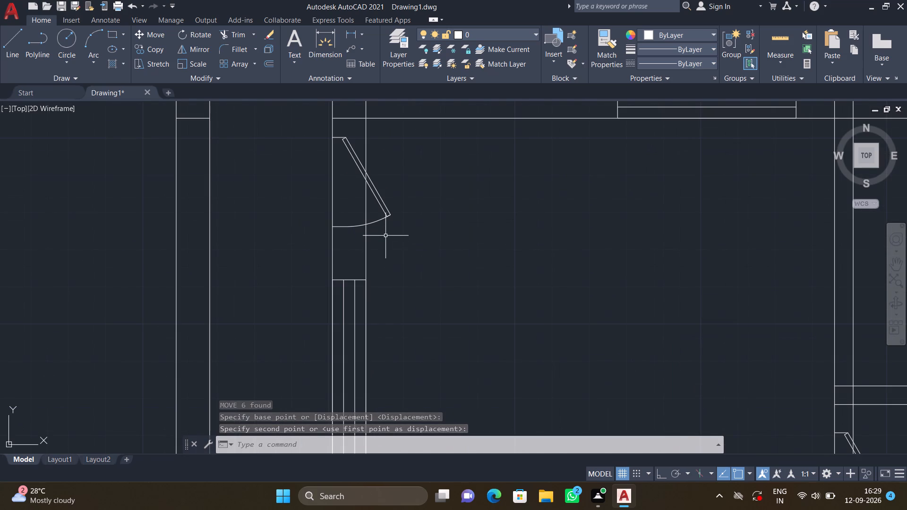
pyautogui.press('m')
pyautogui.press('Return')
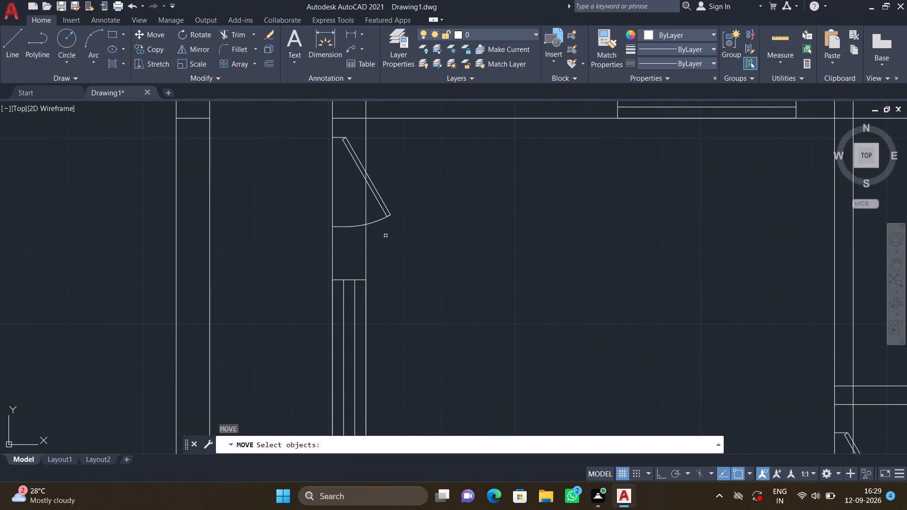
pyautogui.click(382, 221)
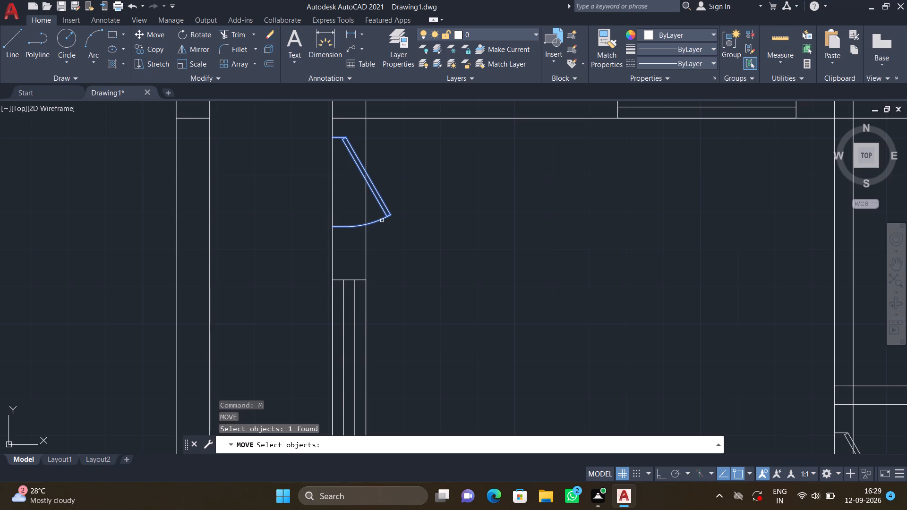
pyautogui.press('Return')
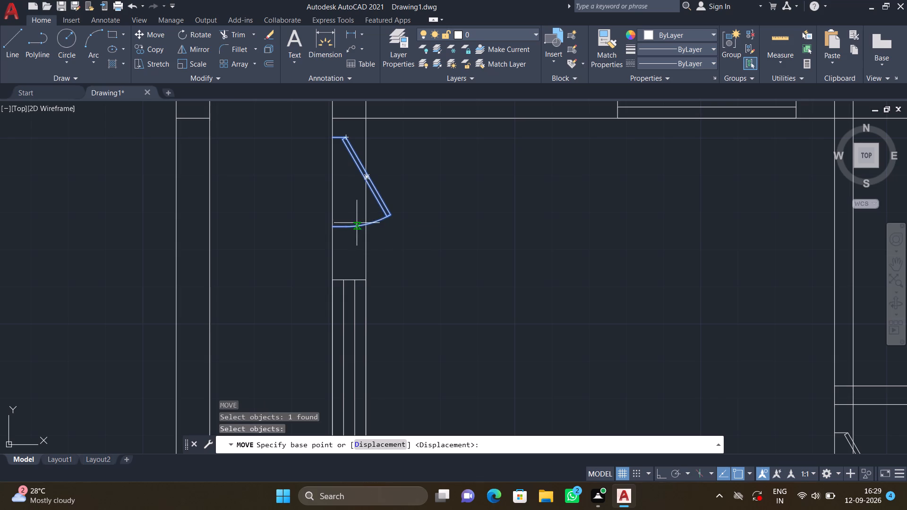
pyautogui.scroll(4, 334, 223)
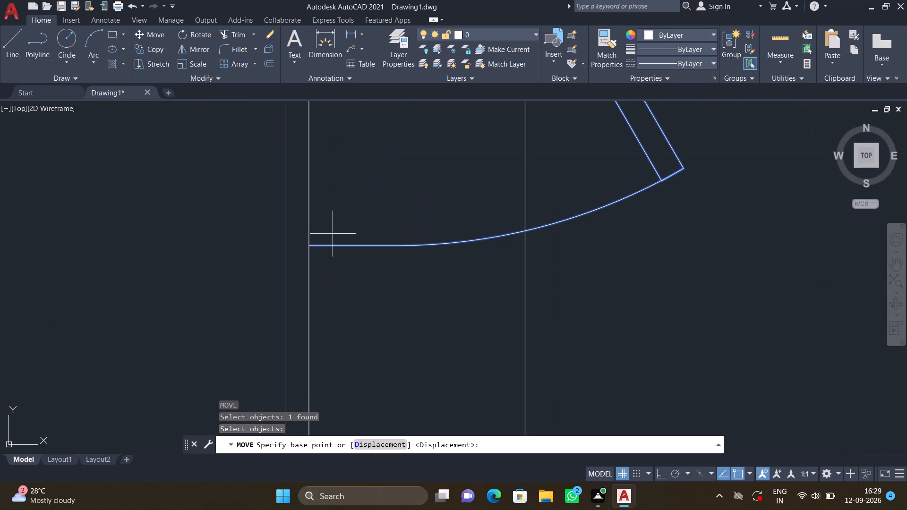
pyautogui.click(311, 244)
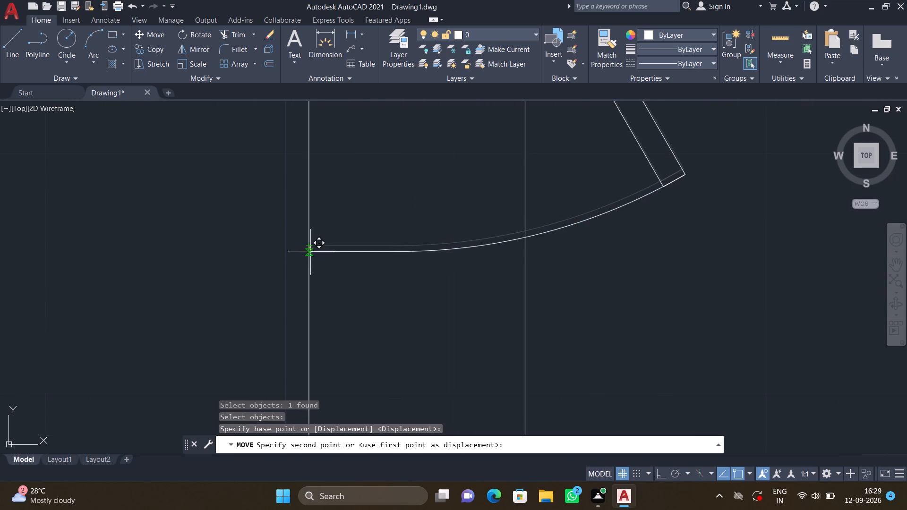
pyautogui.click(308, 305)
pyautogui.scroll(-1, 330, 290)
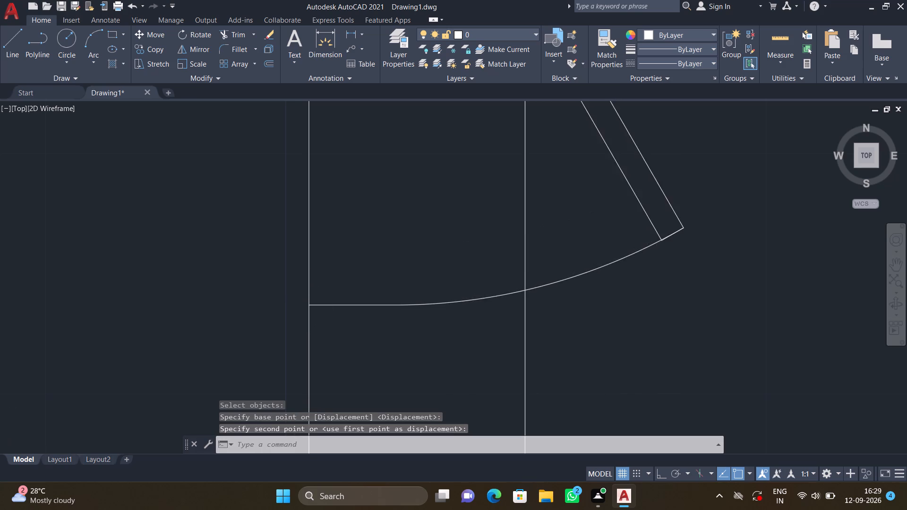
pyautogui.scroll(-2, 330, 290)
pyautogui.moveTo(335, 297); pyautogui.dragTo(338, 308, button='middle')
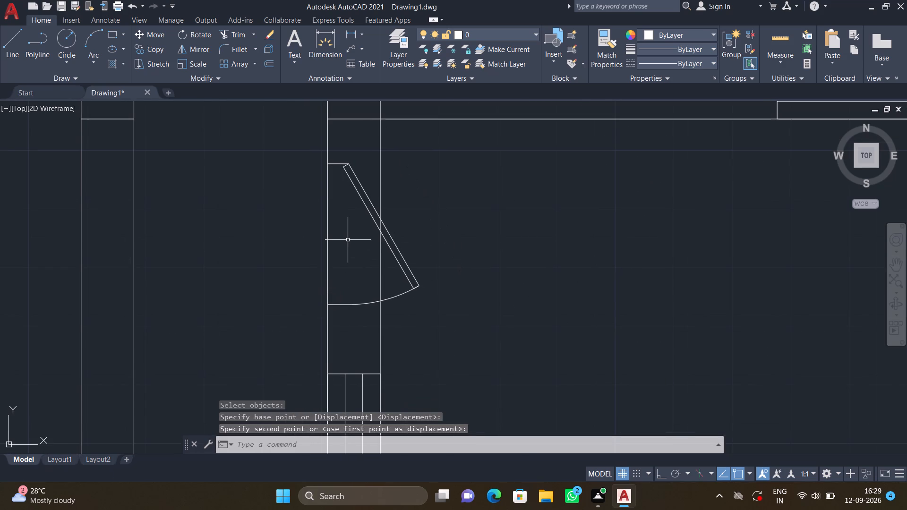
# Turn on Ortho mode for working on the spare door block beside the plan.
pyautogui.scroll(-2, 448, 196)
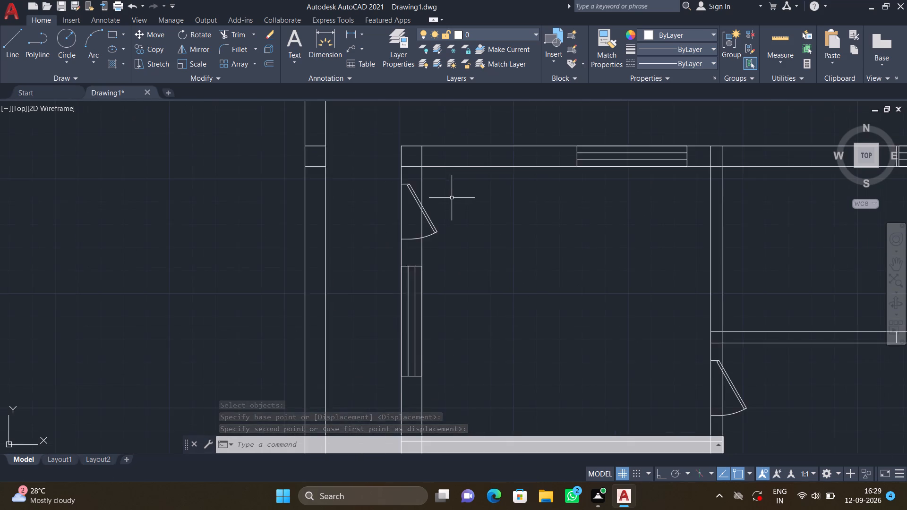
pyautogui.scroll(-1, 461, 213)
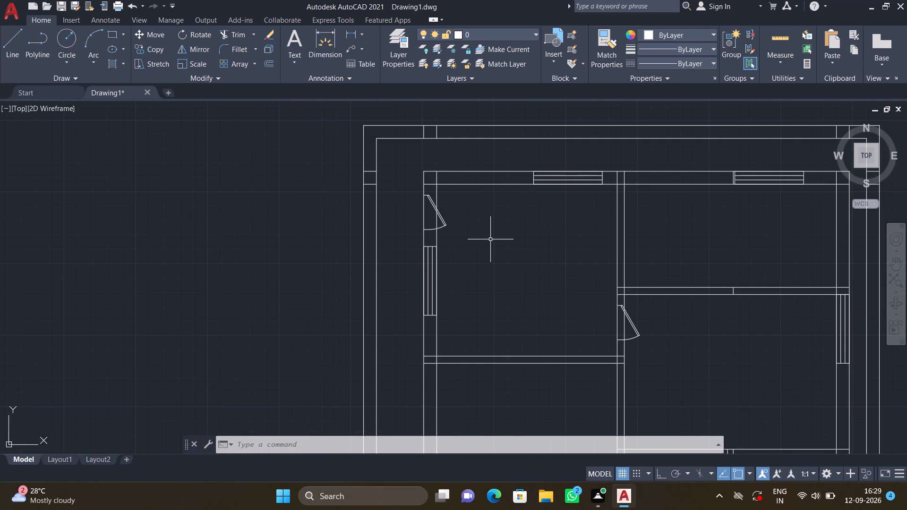
pyautogui.scroll(-2, 490, 239)
pyautogui.moveTo(487, 326); pyautogui.dragTo(413, 236, button='middle')
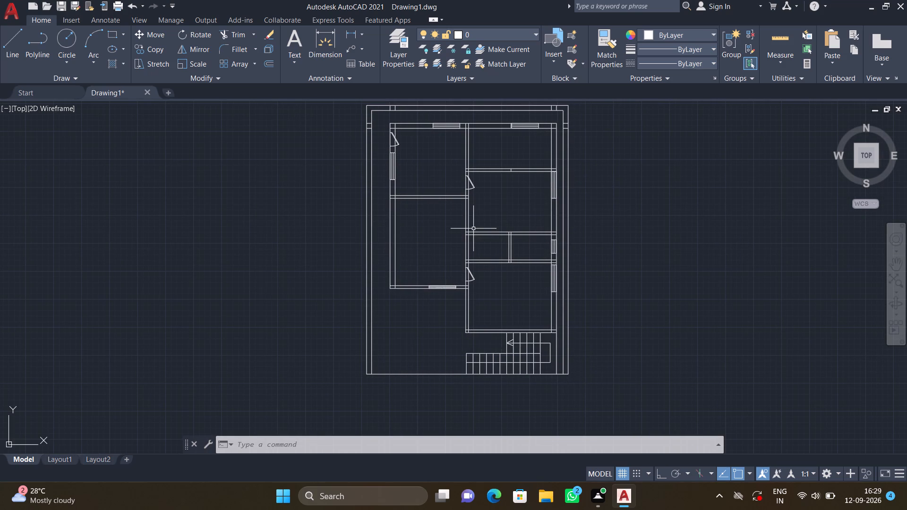
pyautogui.scroll(-1, 496, 236)
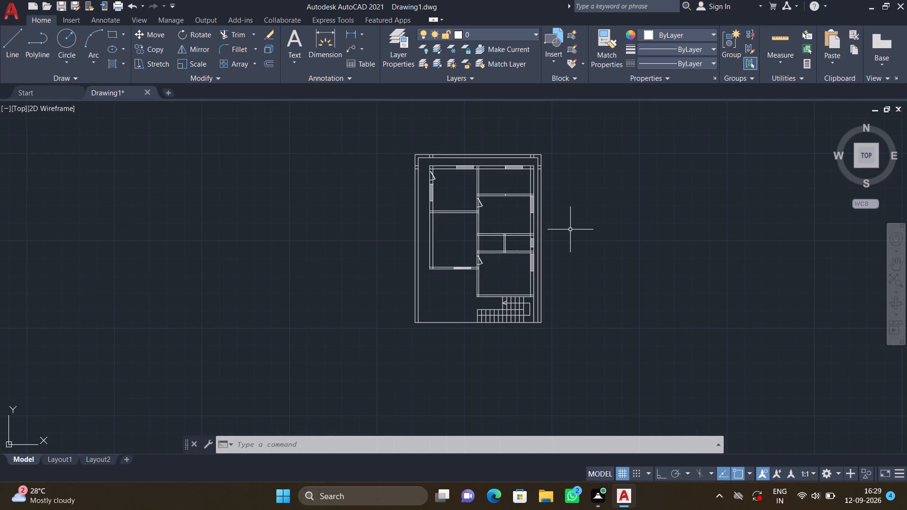
pyautogui.moveTo(569, 229); pyautogui.dragTo(453, 264, button='middle')
pyautogui.moveTo(770, 324); pyautogui.dragTo(604, 273, button='middle')
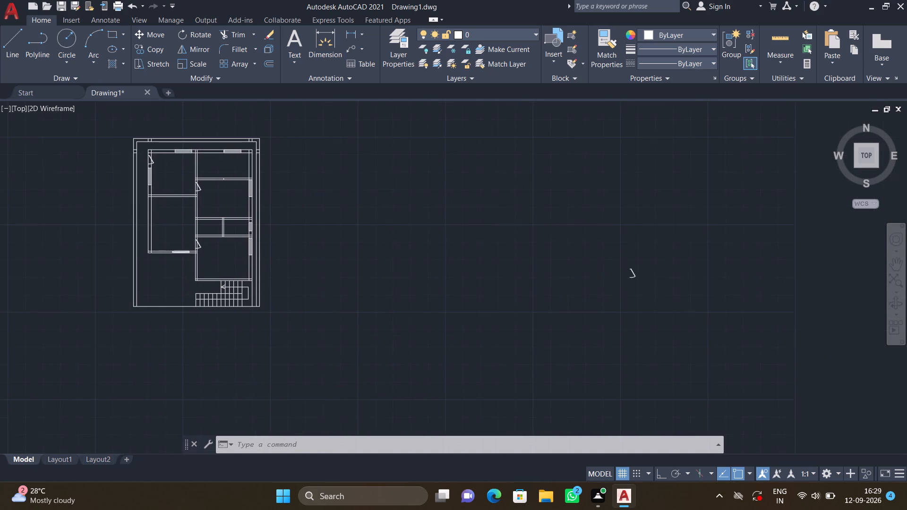
pyautogui.scroll(2, 659, 281)
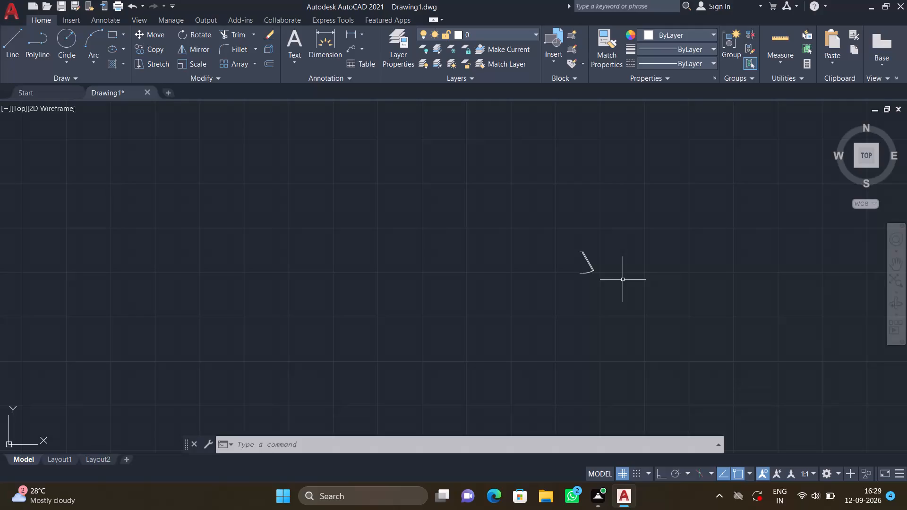
pyautogui.press('F8')
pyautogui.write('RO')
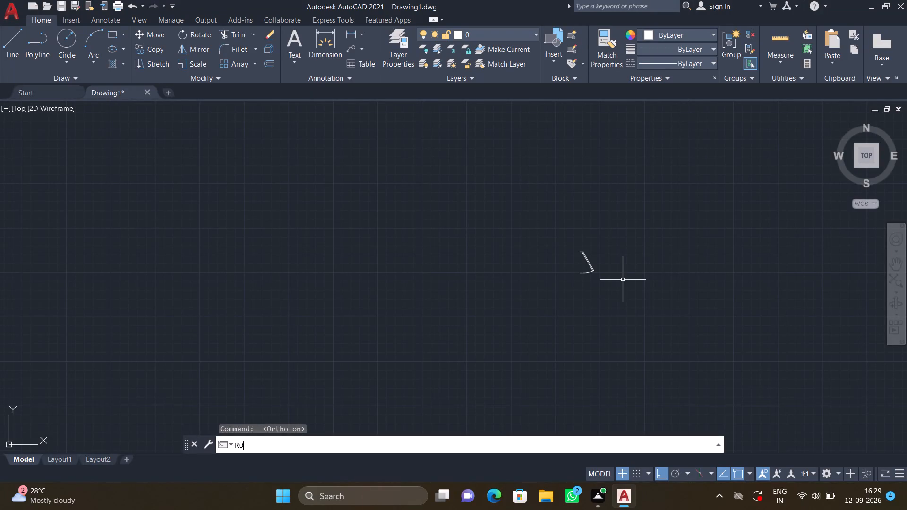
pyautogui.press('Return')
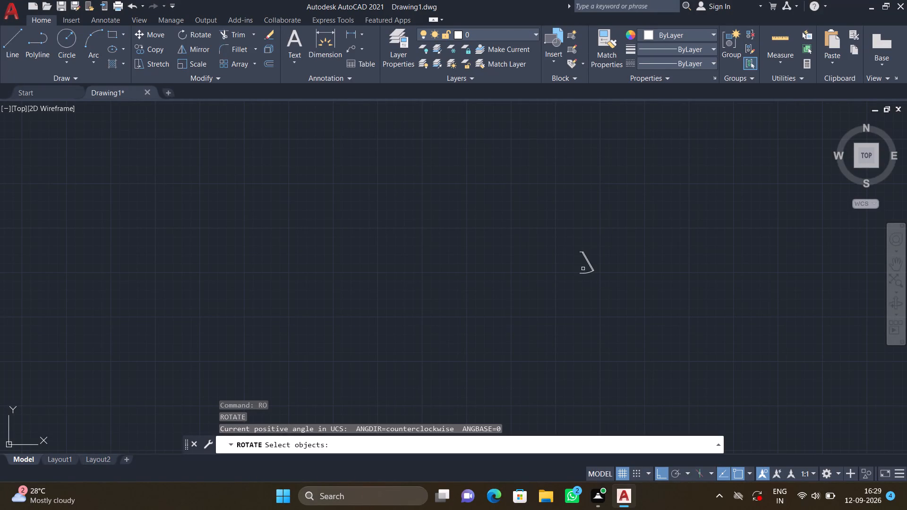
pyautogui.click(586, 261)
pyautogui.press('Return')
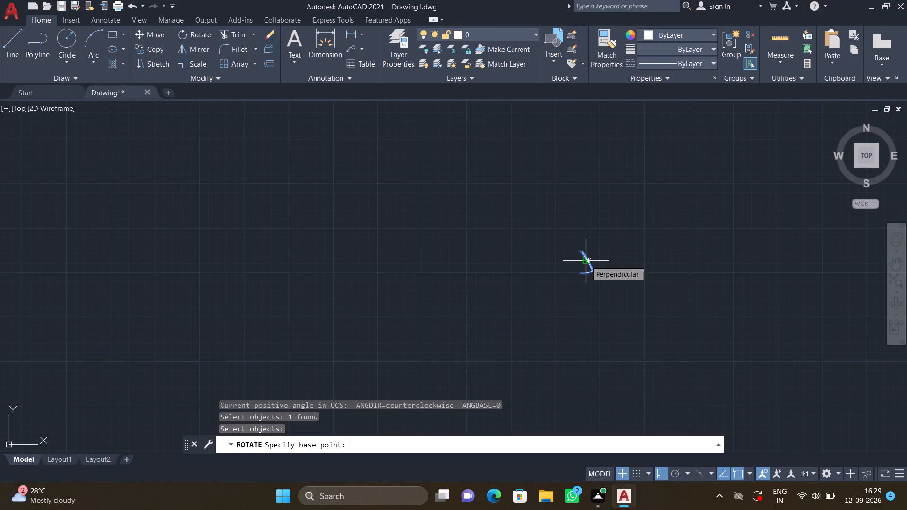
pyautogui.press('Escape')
# Copy the spare door block from its hinge end, placing two spaced copies horizontally between it and the floor plan.
pyautogui.write('CO')
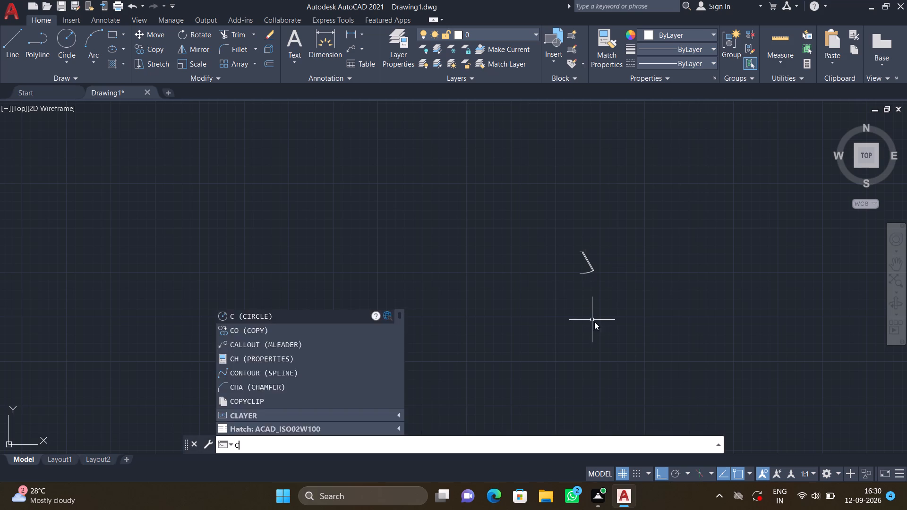
pyautogui.press('Return')
pyautogui.click(587, 273)
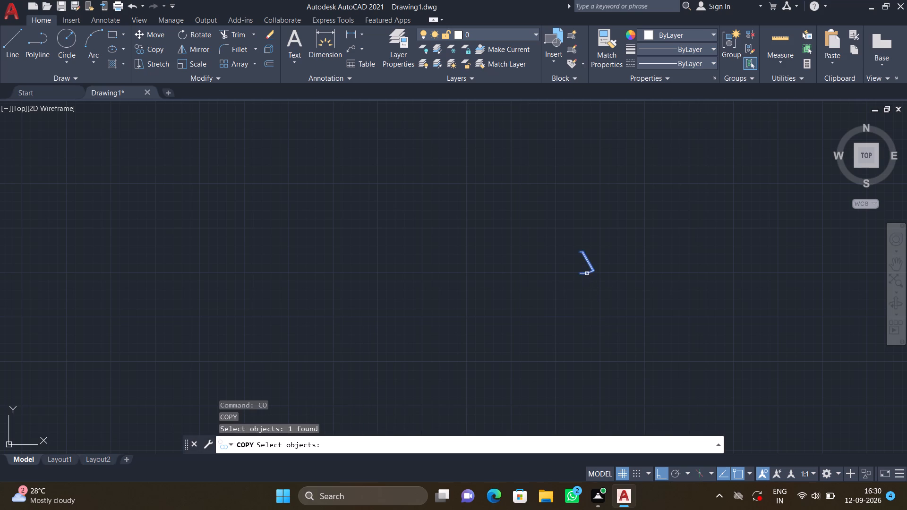
pyautogui.press('Return')
pyautogui.click(582, 253)
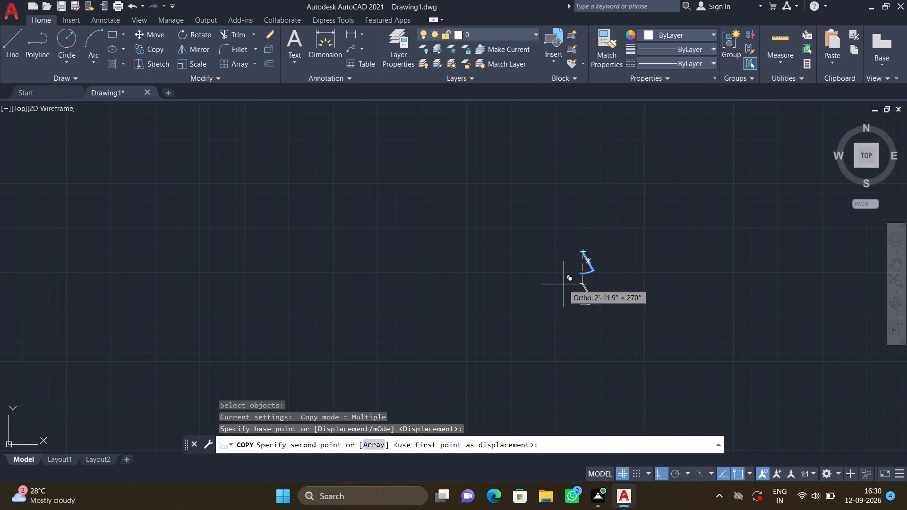
pyautogui.click(362, 272)
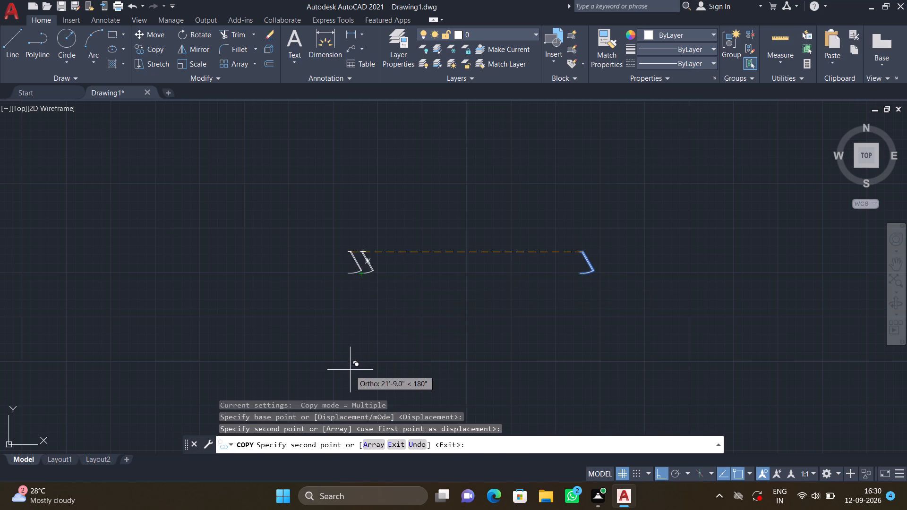
pyautogui.click(209, 265)
pyautogui.press('Return')
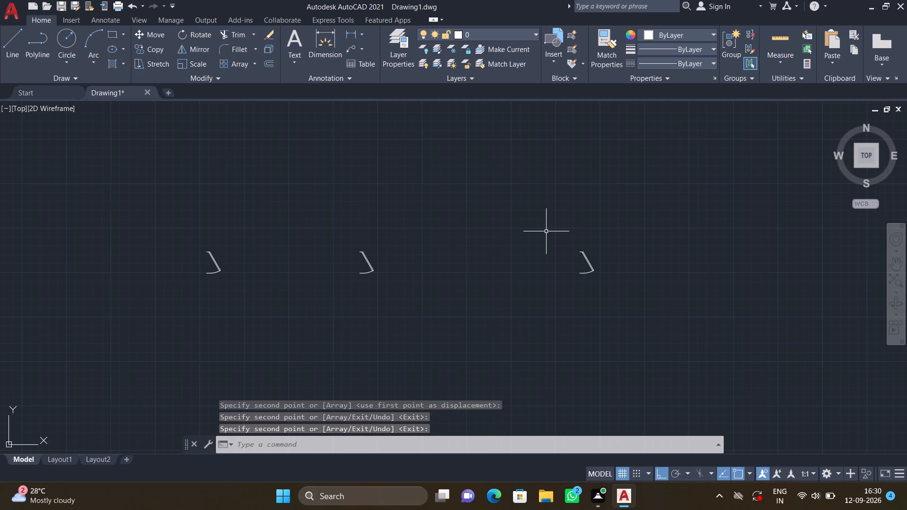
# Rotate the original spare door block, farthest from the plan, by 270° about its hinge end.
pyautogui.write('RO')
pyautogui.press('Return')
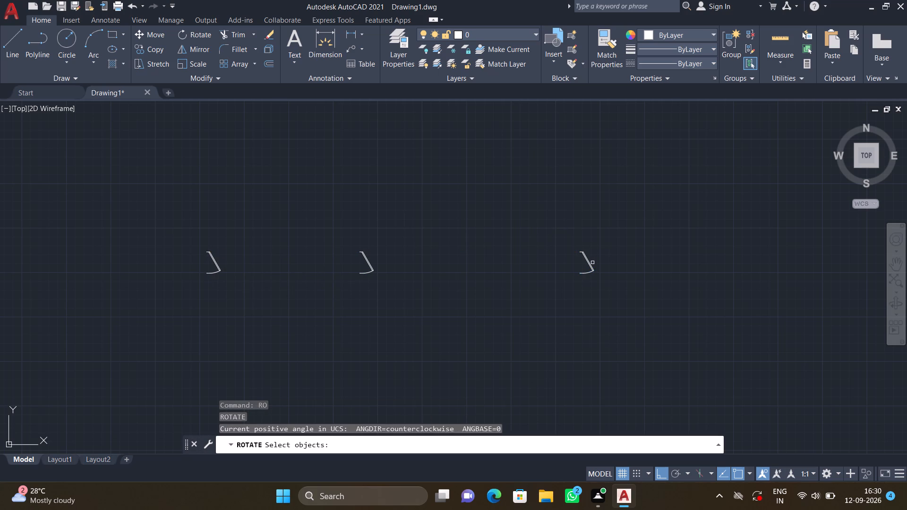
pyautogui.click(591, 263)
pyautogui.press('Return')
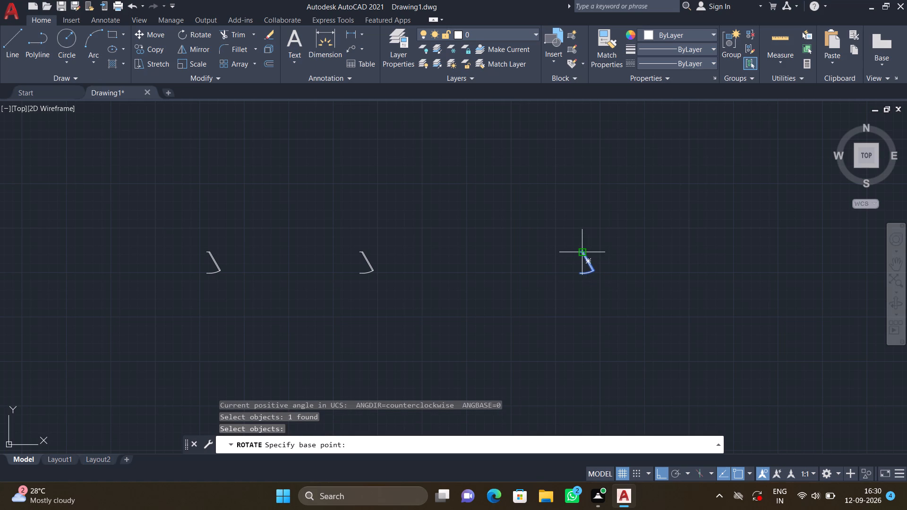
pyautogui.click(583, 254)
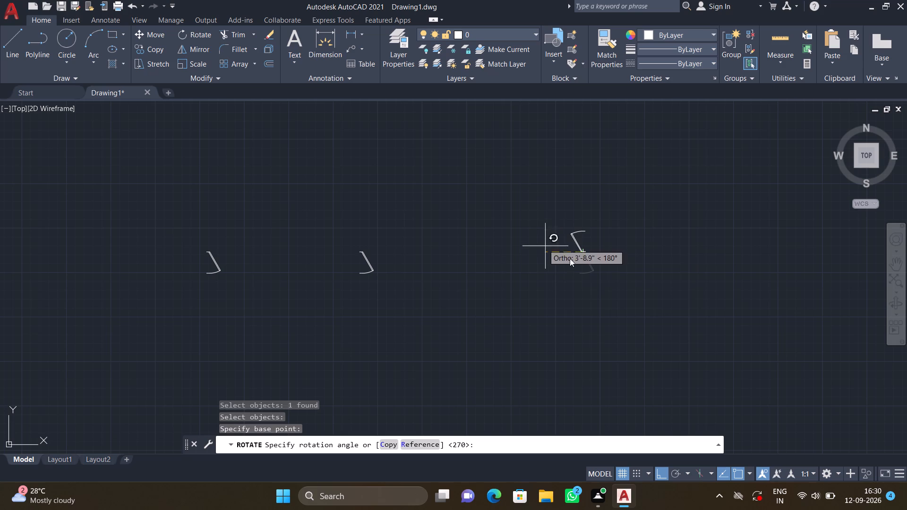
pyautogui.click(618, 311)
# Mirror the rotated spare door about a vertical line through its hinge end, keeping the source door.
pyautogui.write('MI')
pyautogui.press('Return')
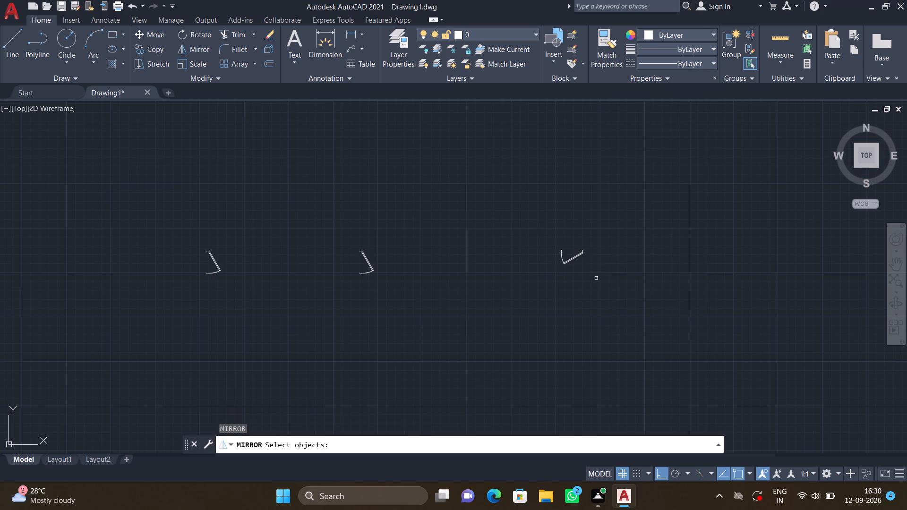
pyautogui.click(571, 257)
pyautogui.press('Return')
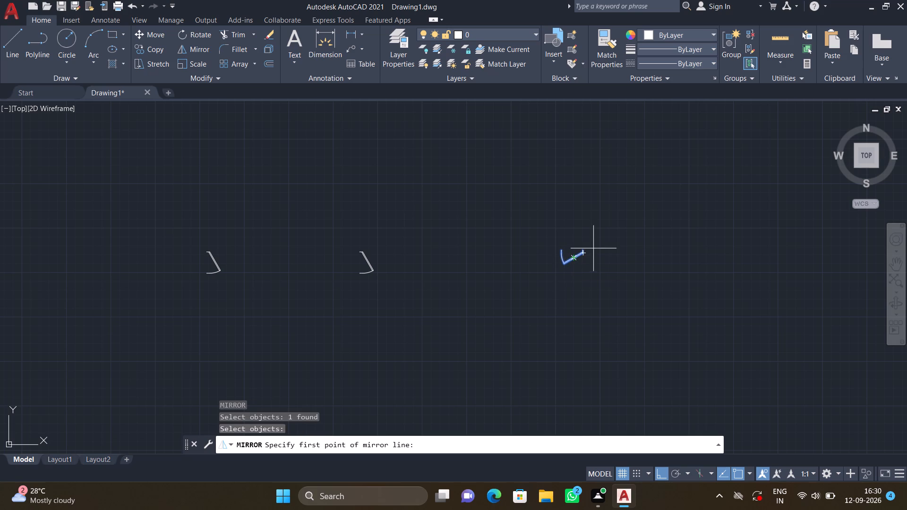
pyautogui.click(582, 255)
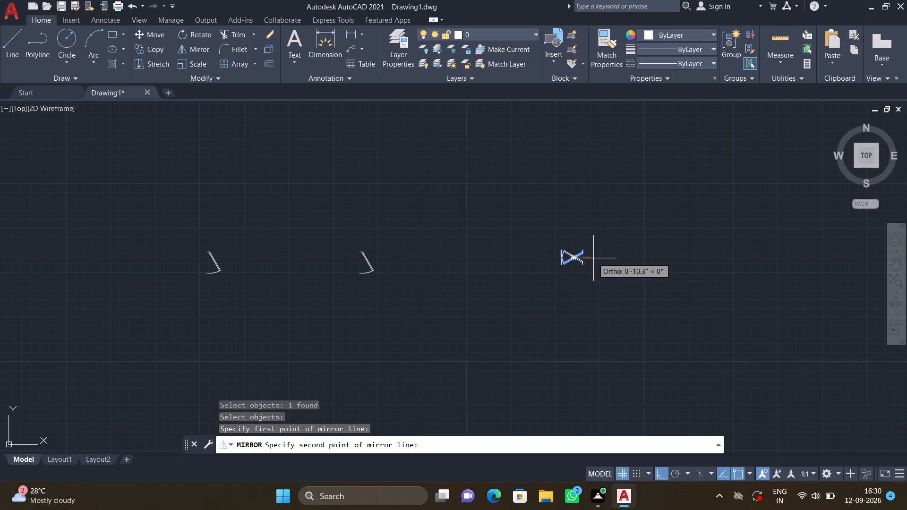
pyautogui.click(583, 231)
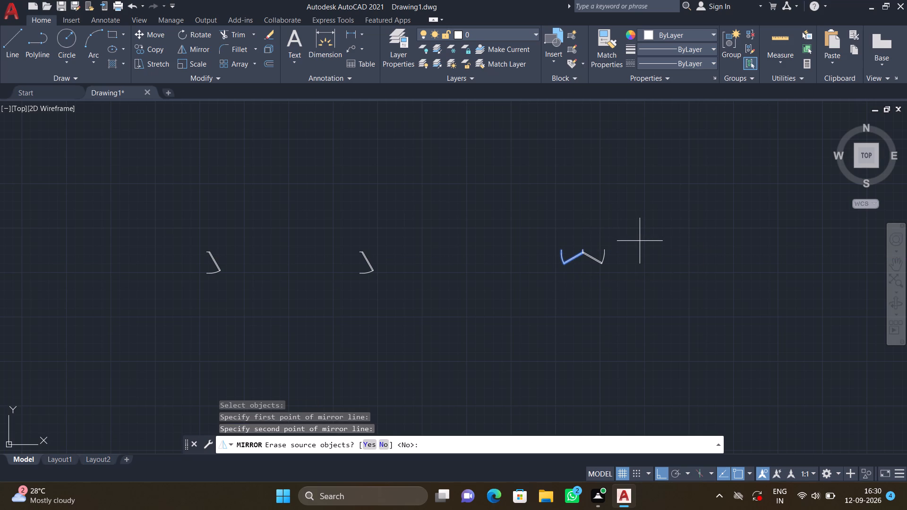
pyautogui.press('Return')
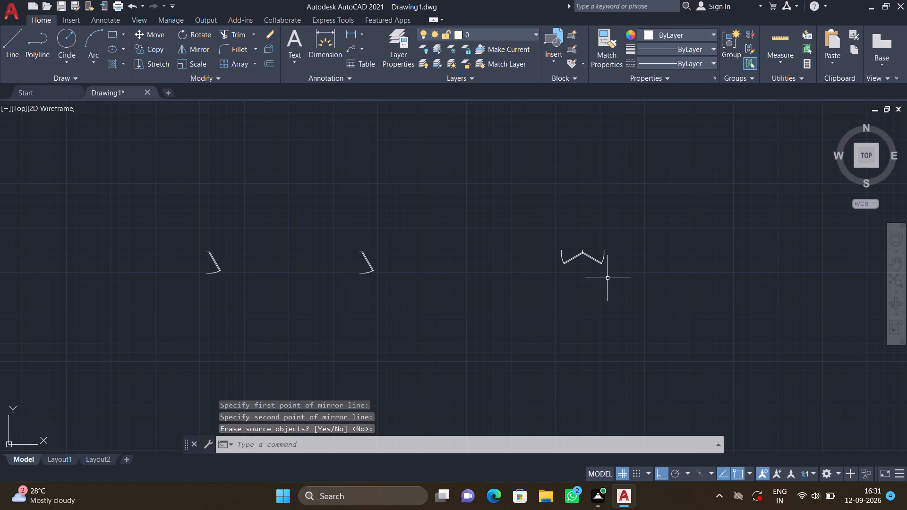
# With Ortho off, copy the right-hand door of the mirrored pair into the upper-left room's top wall, between the corner and the window.
pyautogui.scroll(1, 608, 278)
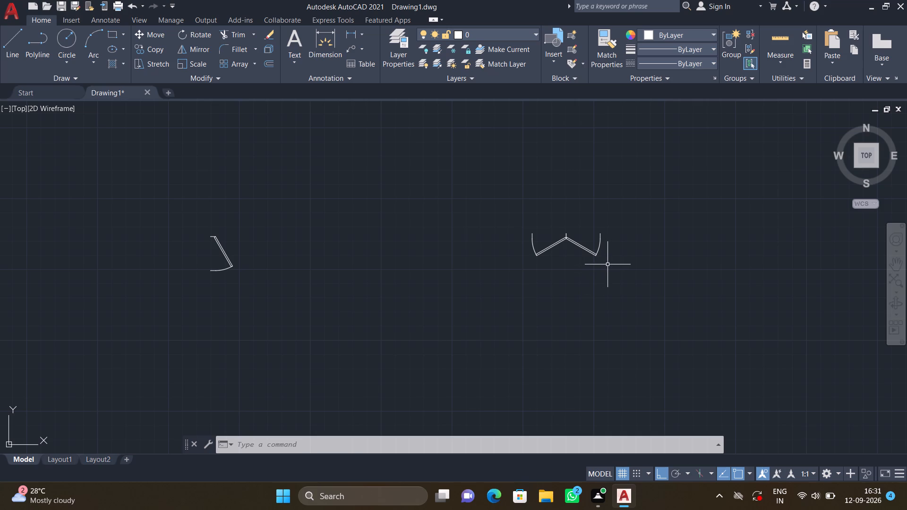
pyautogui.write('CO')
pyautogui.press('Return')
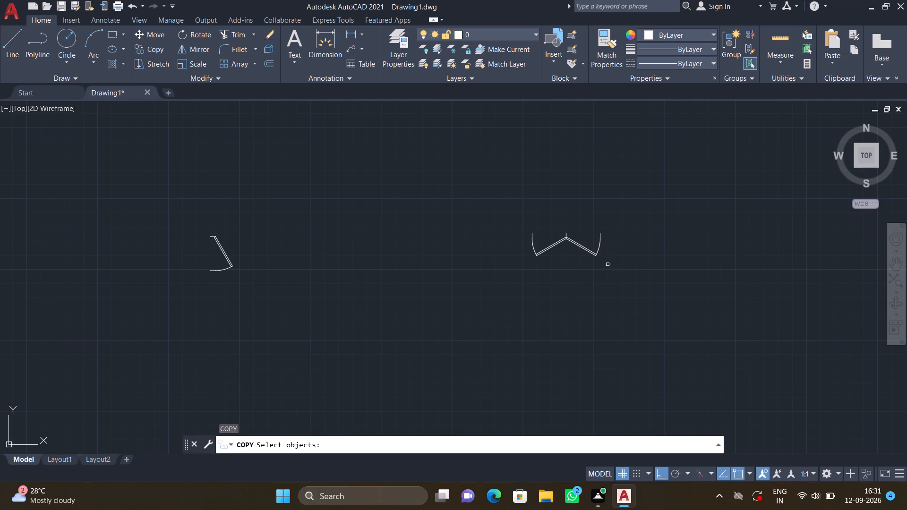
pyautogui.click(583, 246)
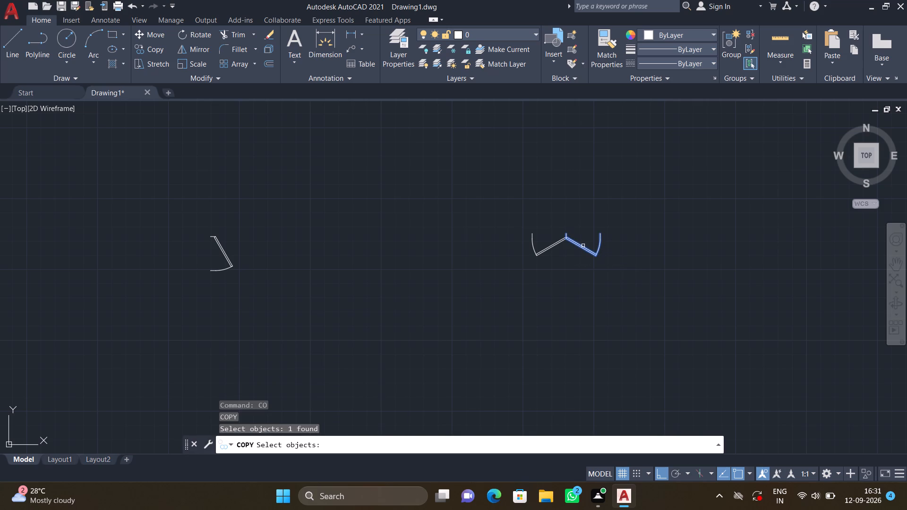
pyautogui.press('Return')
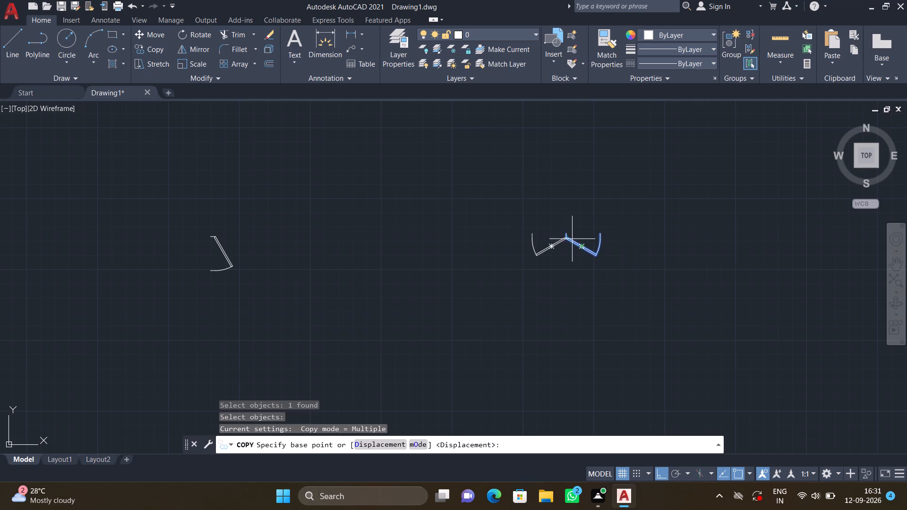
pyautogui.click(569, 237)
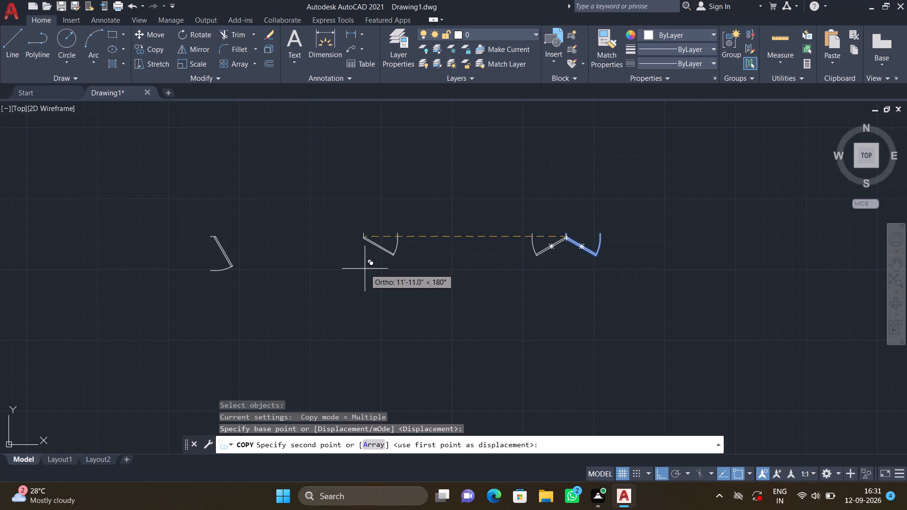
pyautogui.press('F8')
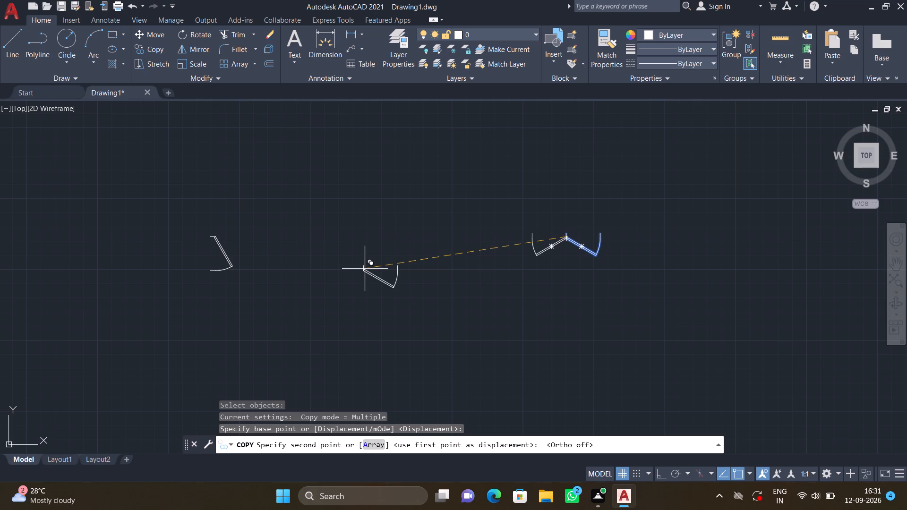
pyautogui.scroll(-2, 368, 271)
pyautogui.scroll(-2, 318, 244)
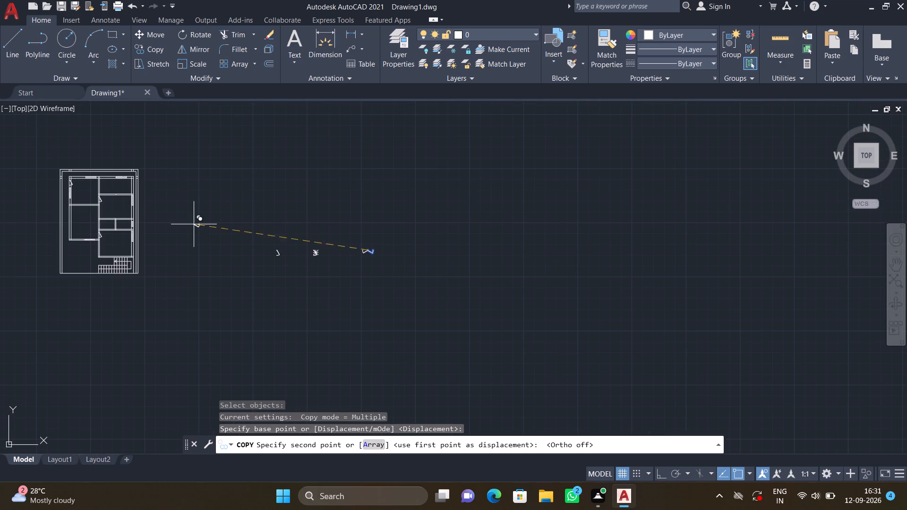
pyautogui.moveTo(166, 189); pyautogui.dragTo(397, 202, button='middle')
pyautogui.scroll(3, 328, 188)
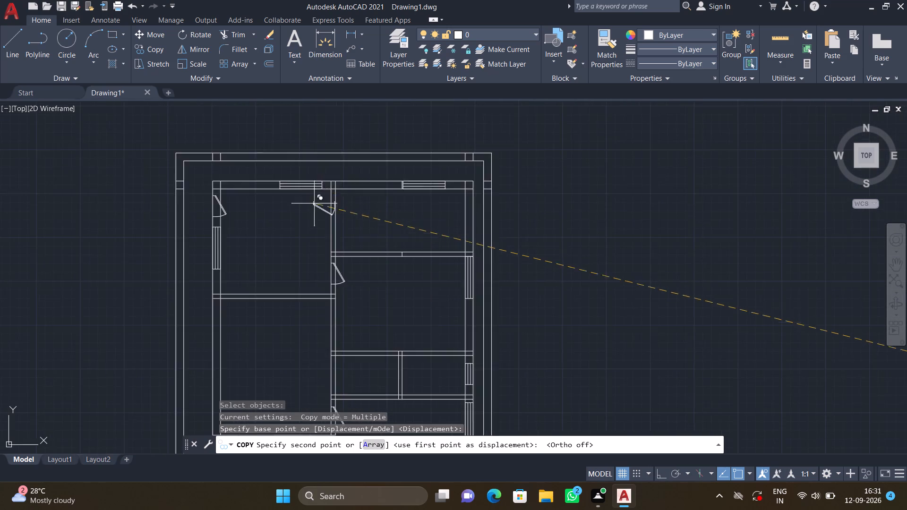
pyautogui.scroll(1, 311, 206)
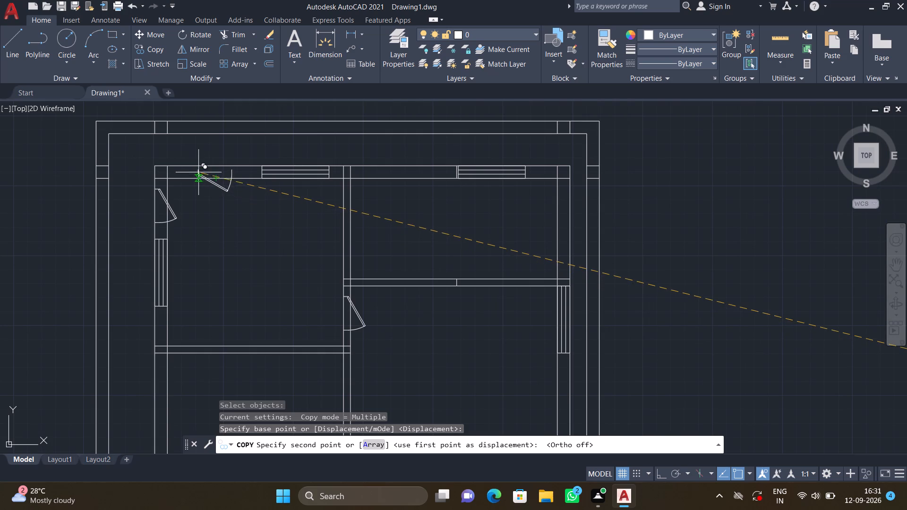
pyautogui.scroll(1, 198, 172)
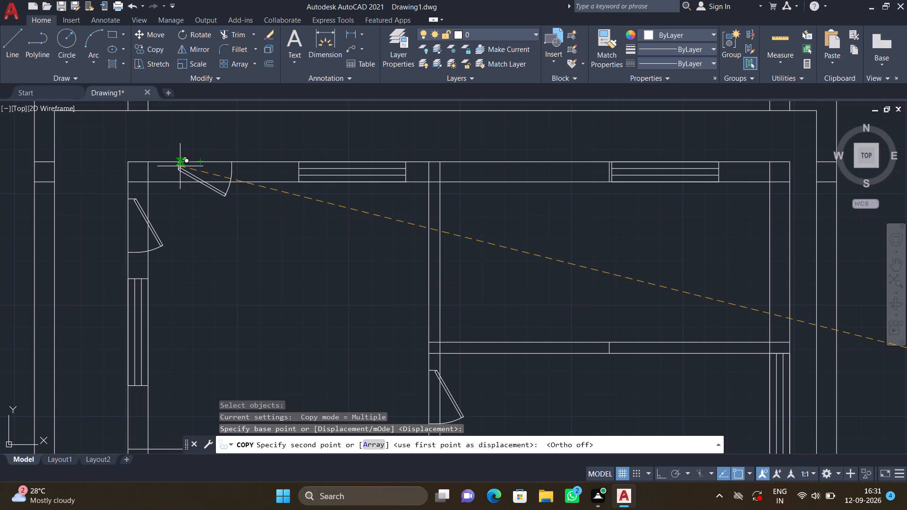
pyautogui.click(180, 166)
pyautogui.scroll(2, 206, 201)
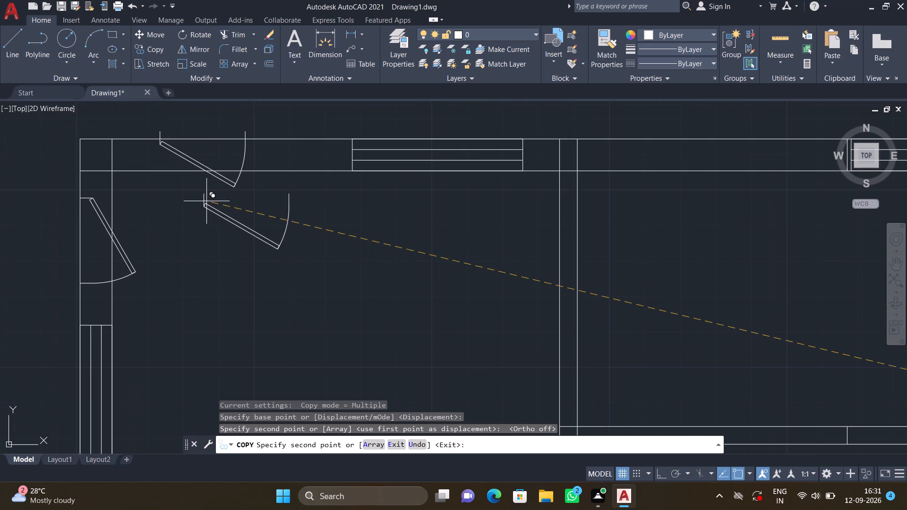
pyautogui.press('Escape')
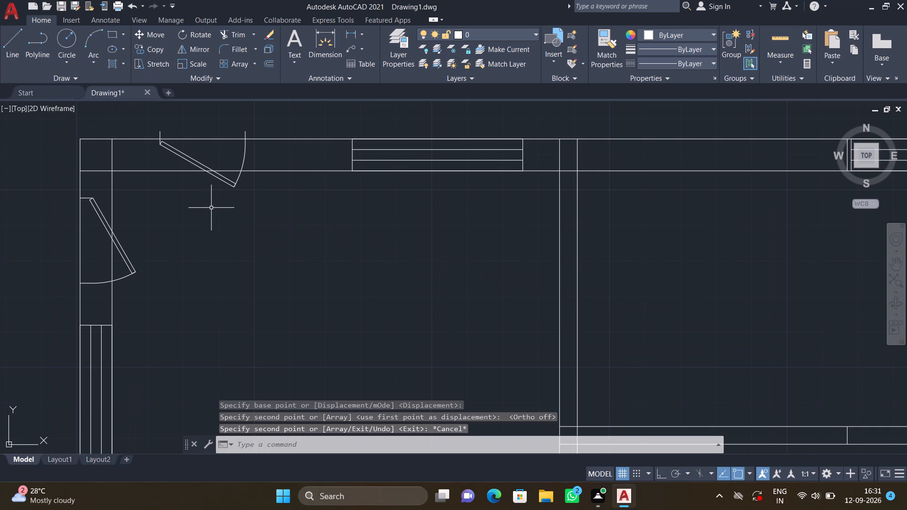
# Move the copied top-wall door by its hinge-side jamb end onto the outer line of the upper-left room's top wall.
pyautogui.press('m')
pyautogui.press('Return')
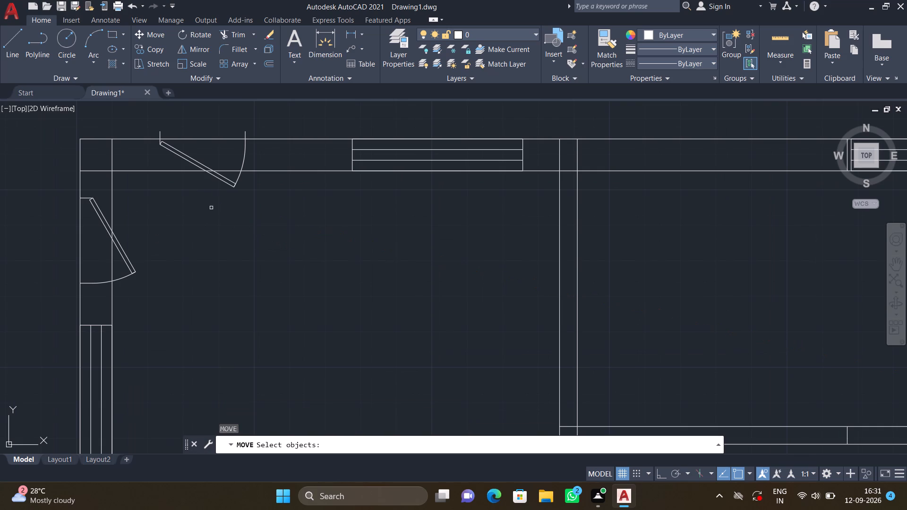
pyautogui.click(226, 182)
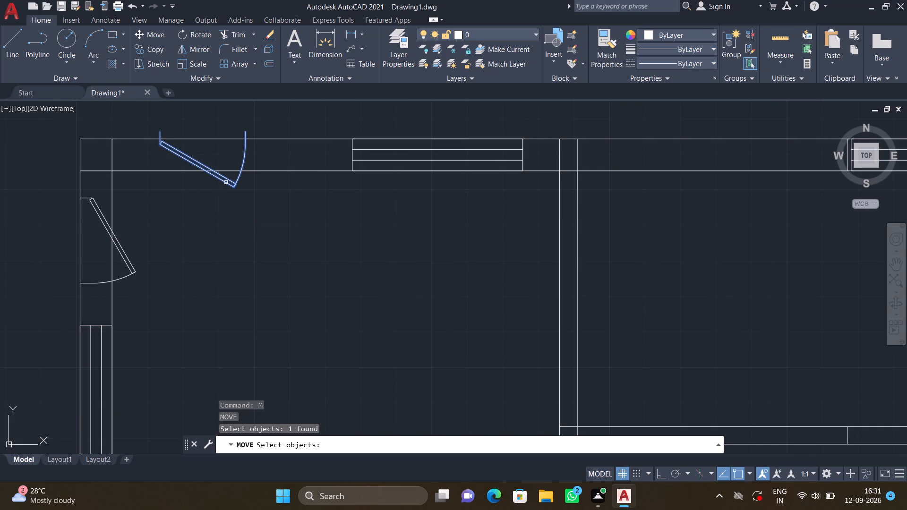
pyautogui.press('Return')
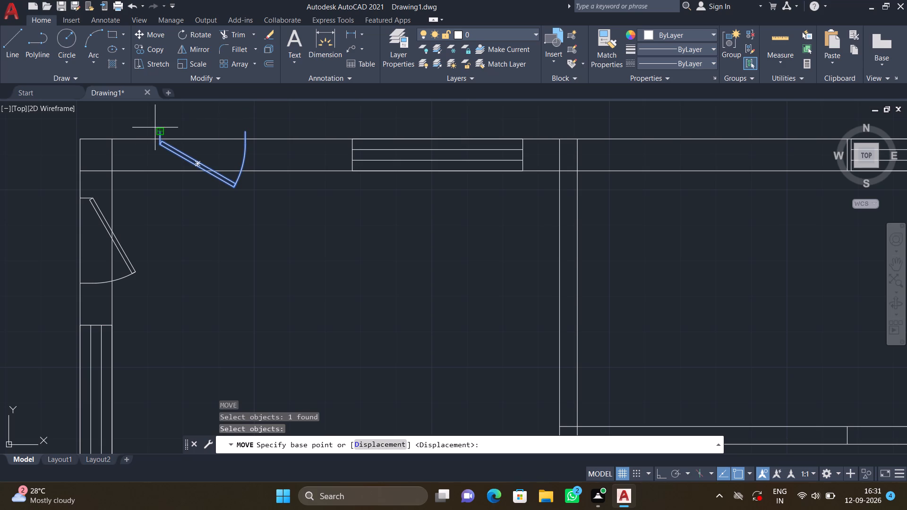
pyautogui.moveTo(160, 133); pyautogui.dragTo(160, 137)
pyautogui.scroll(1, 158, 148)
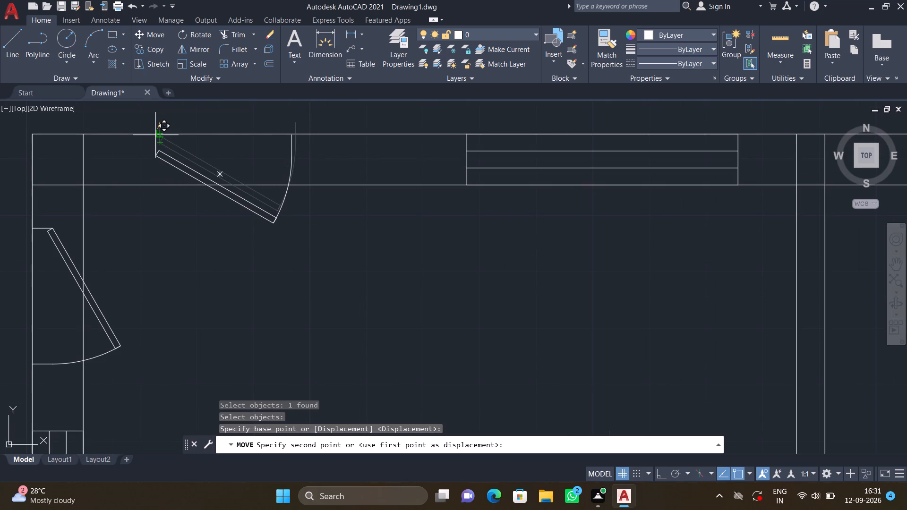
pyautogui.scroll(2, 158, 136)
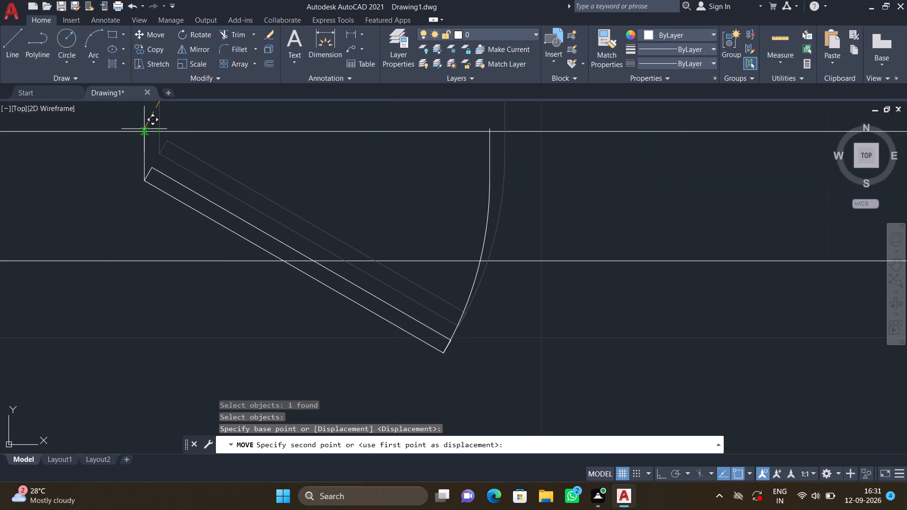
pyautogui.click(143, 132)
# Copy the right-hand door of the mirrored pair by its hinge end into the top partition of the left small middle room, near its left corner.
pyautogui.scroll(-2, 193, 148)
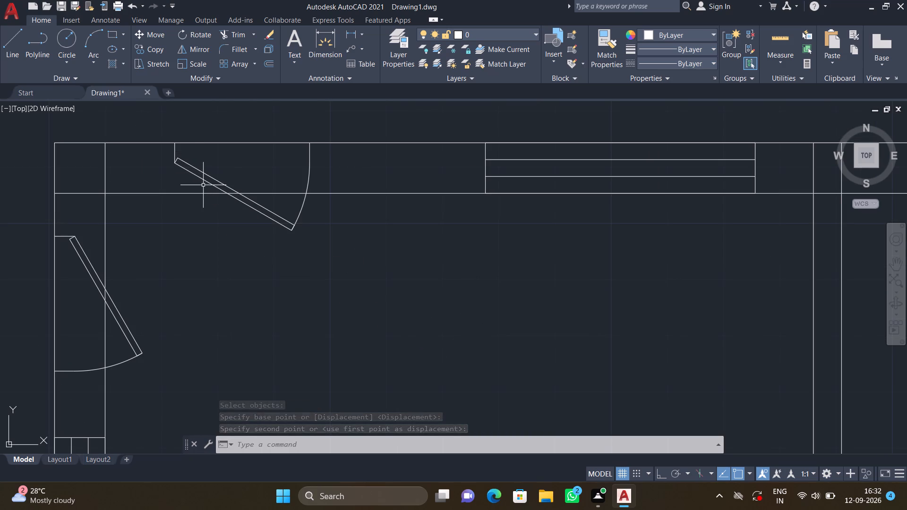
pyautogui.scroll(-1, 202, 186)
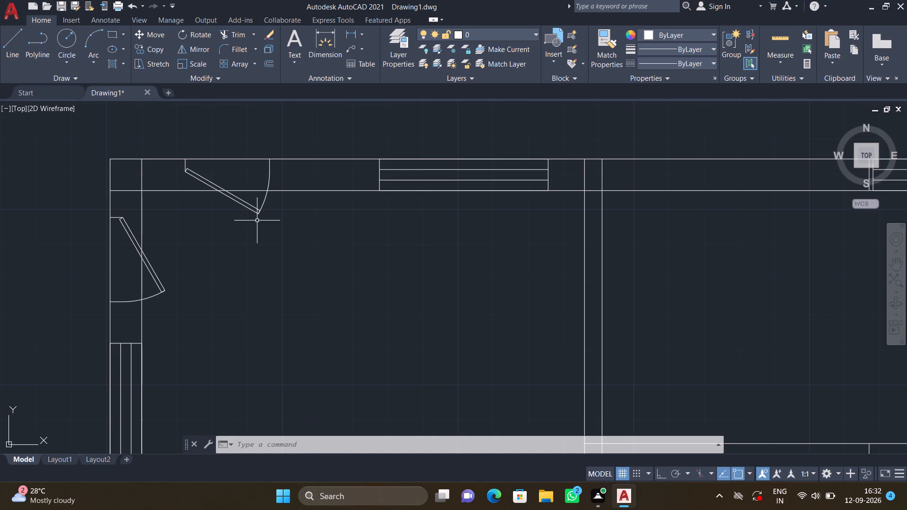
pyautogui.scroll(-2, 266, 228)
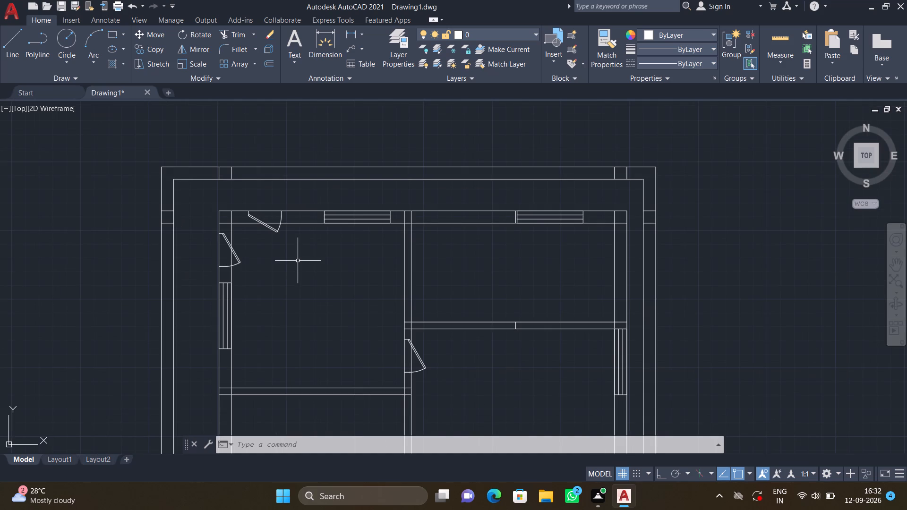
pyautogui.scroll(-2, 297, 261)
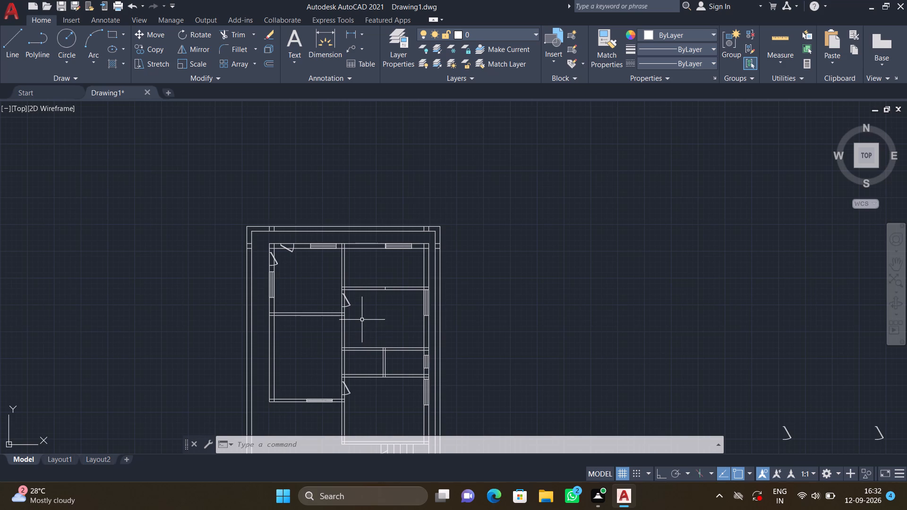
pyautogui.moveTo(368, 374); pyautogui.dragTo(355, 271, button='middle')
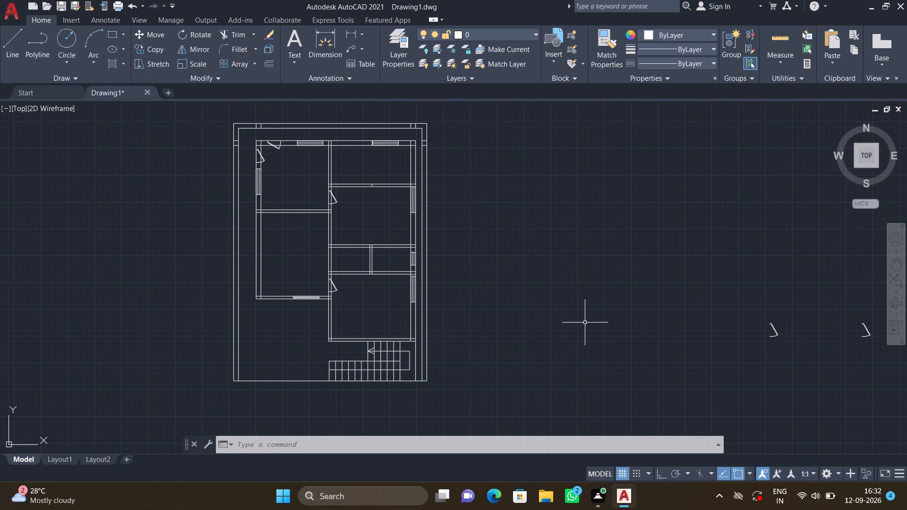
pyautogui.moveTo(658, 323); pyautogui.dragTo(525, 236, button='middle')
pyautogui.scroll(-1, 626, 238)
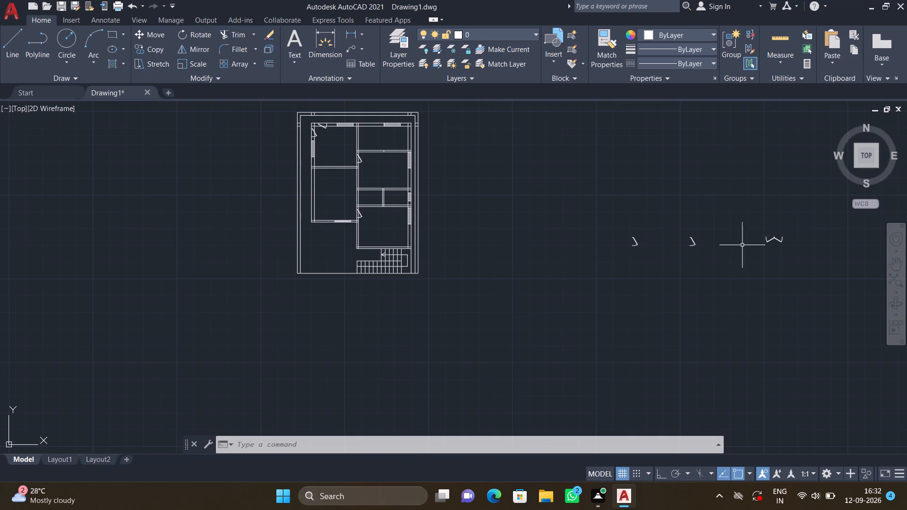
pyautogui.scroll(1, 780, 241)
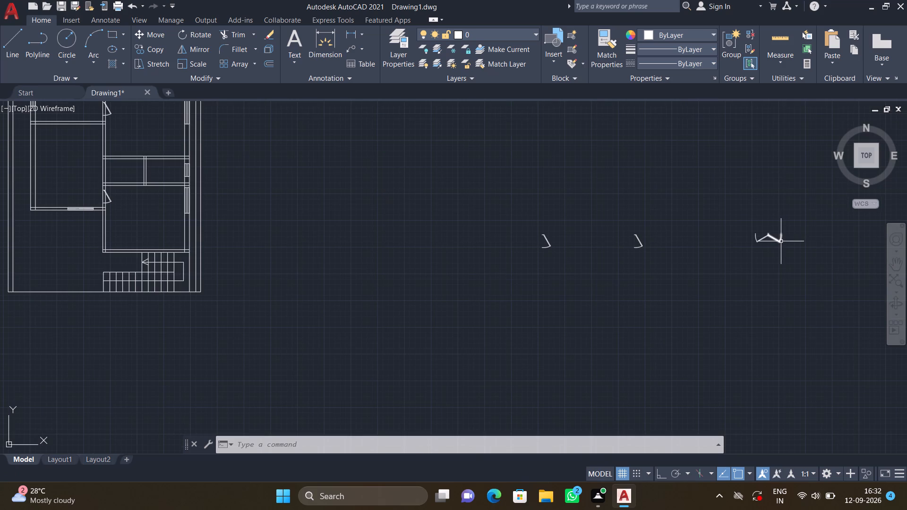
pyautogui.scroll(2, 785, 243)
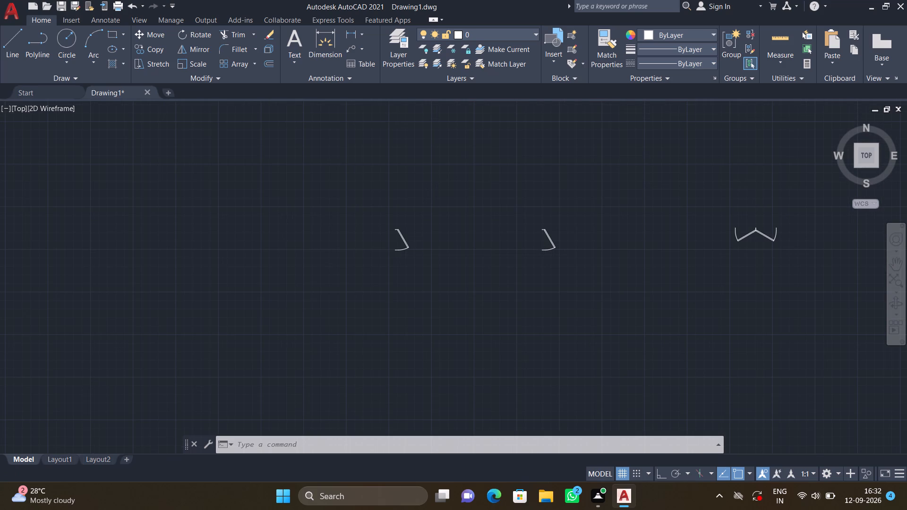
pyautogui.write('CO')
pyautogui.press('Return')
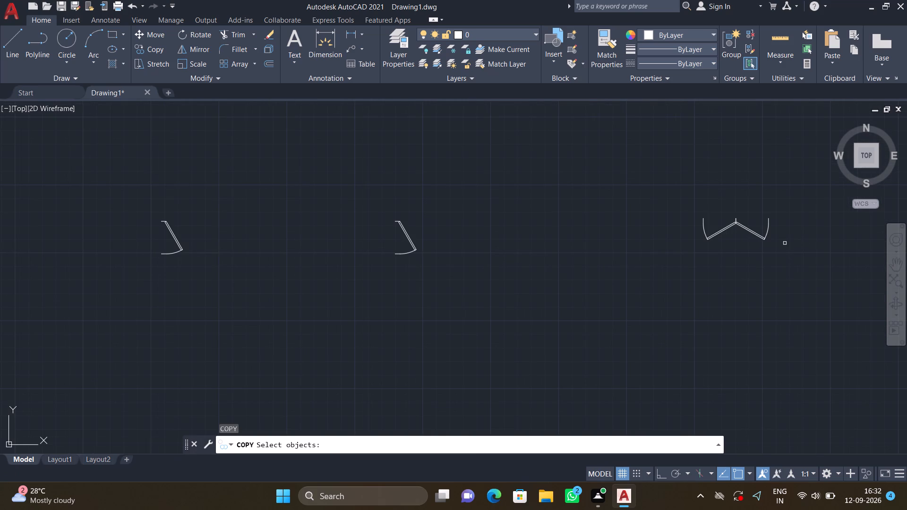
pyautogui.click(768, 226)
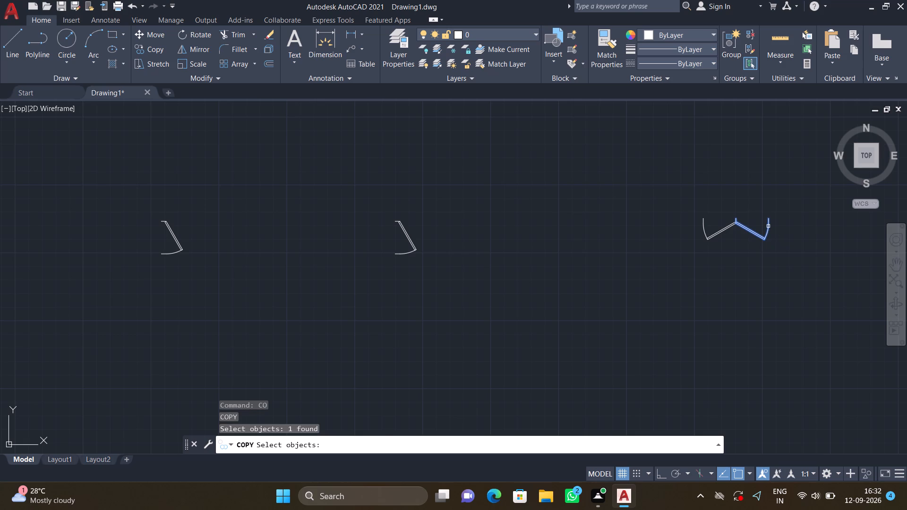
pyautogui.press('Return')
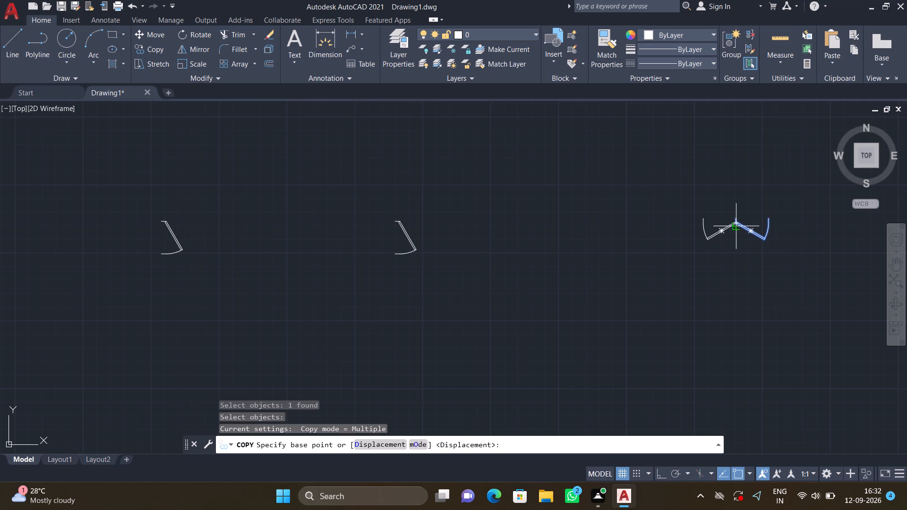
pyautogui.click(735, 222)
pyautogui.scroll(-1, 360, 267)
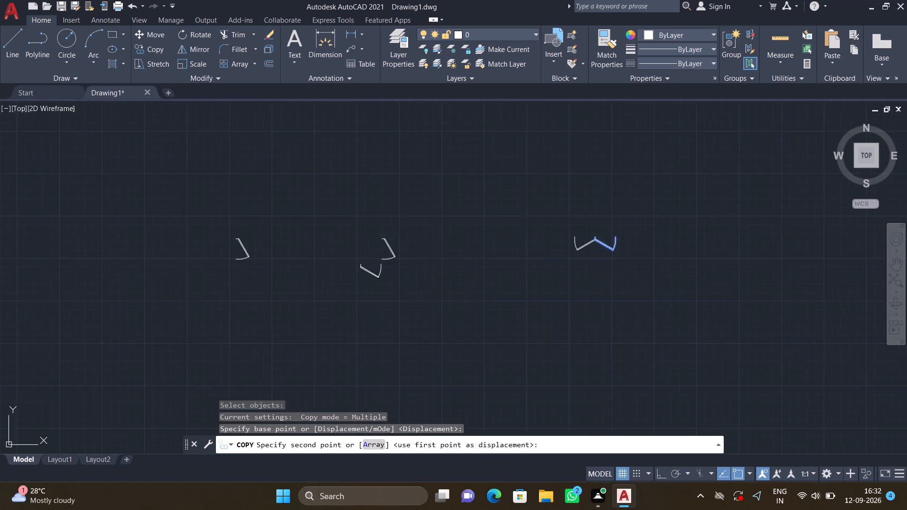
pyautogui.scroll(-1, 360, 267)
pyautogui.scroll(-1, 233, 286)
pyautogui.moveTo(146, 279); pyautogui.dragTo(483, 281, button='middle')
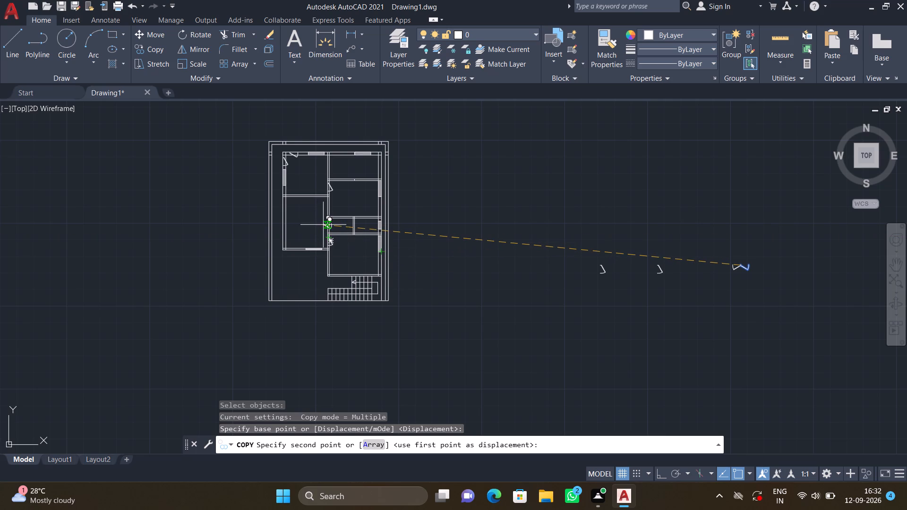
pyautogui.scroll(2, 332, 226)
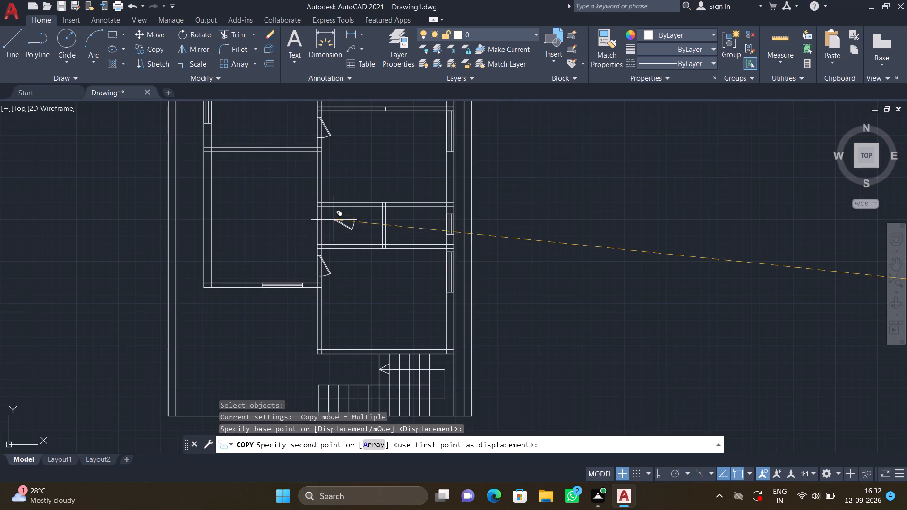
pyautogui.scroll(2, 338, 210)
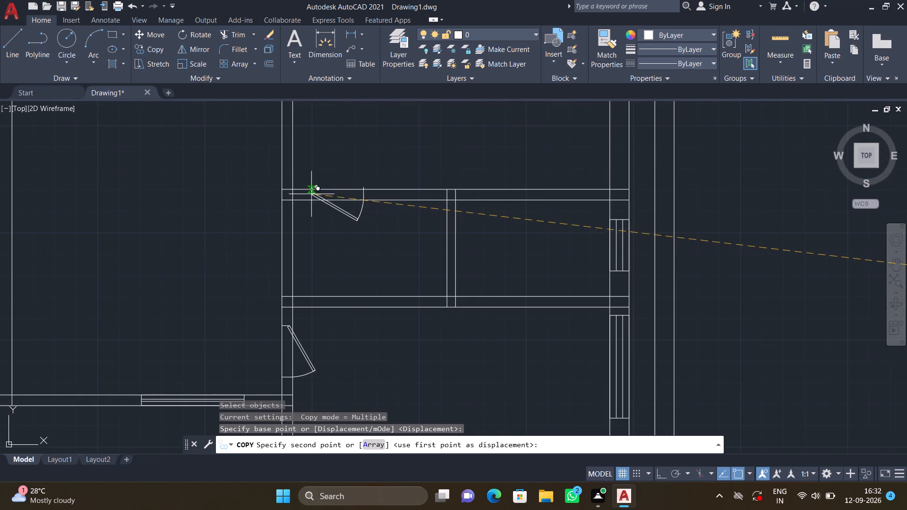
pyautogui.scroll(3, 311, 194)
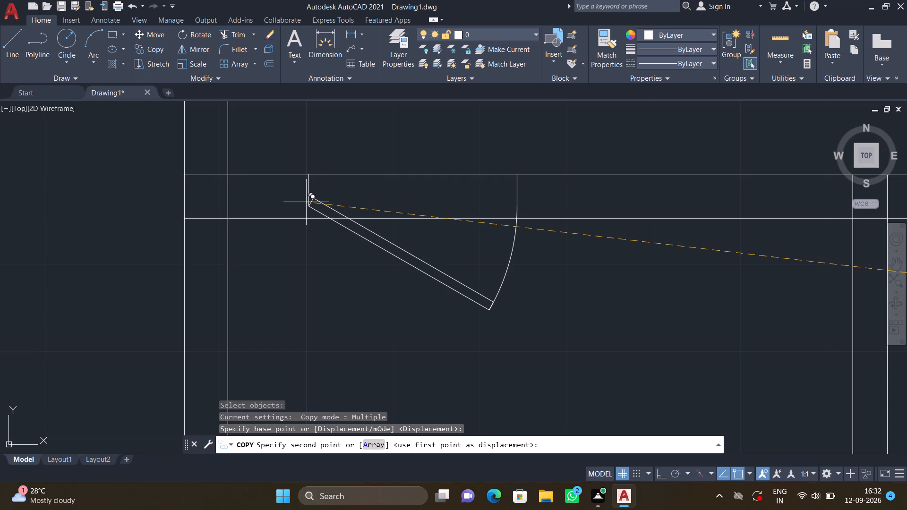
pyautogui.scroll(2, 308, 205)
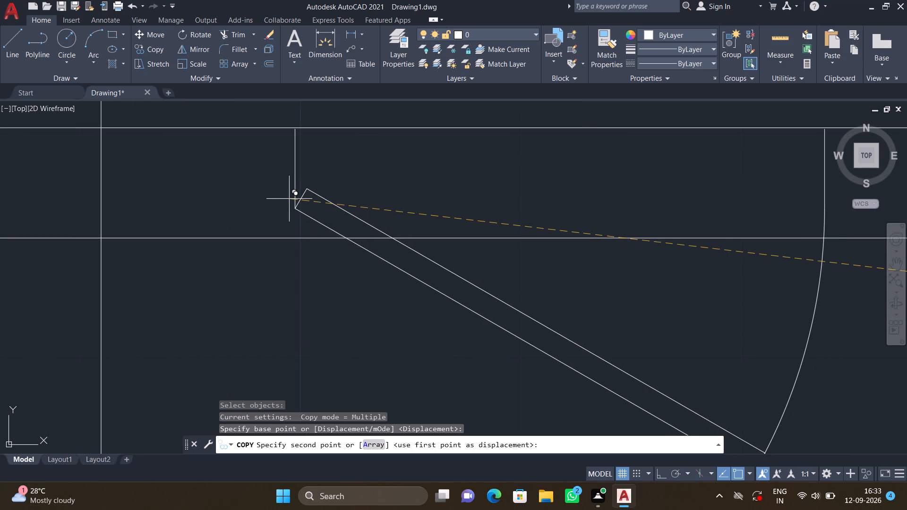
pyautogui.click(286, 197)
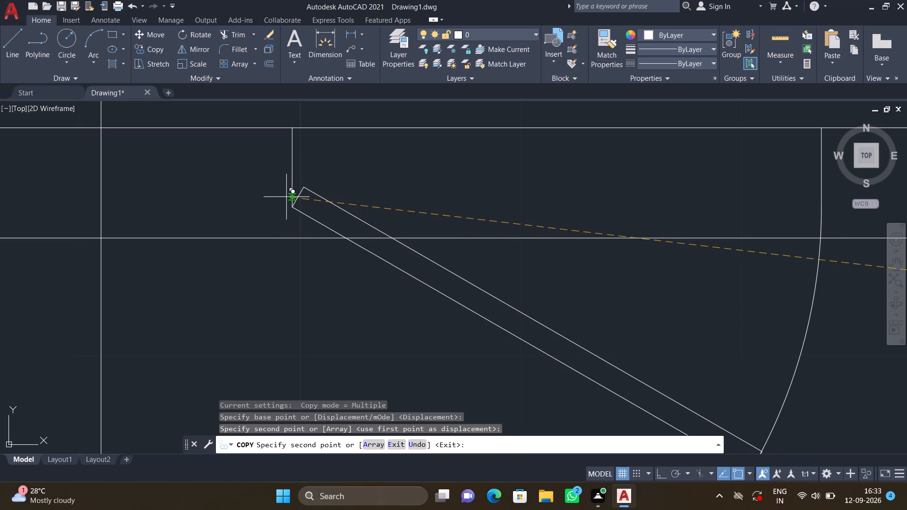
pyautogui.scroll(-3, 294, 187)
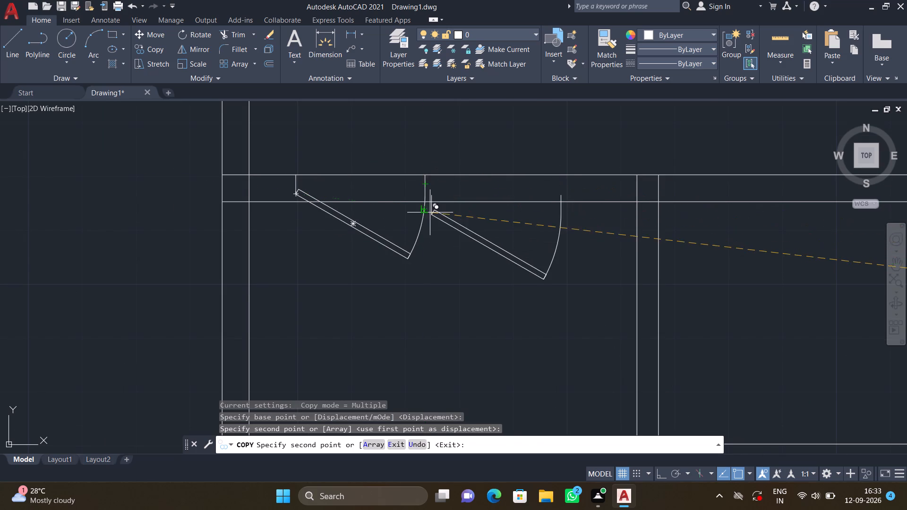
pyautogui.scroll(-2, 455, 236)
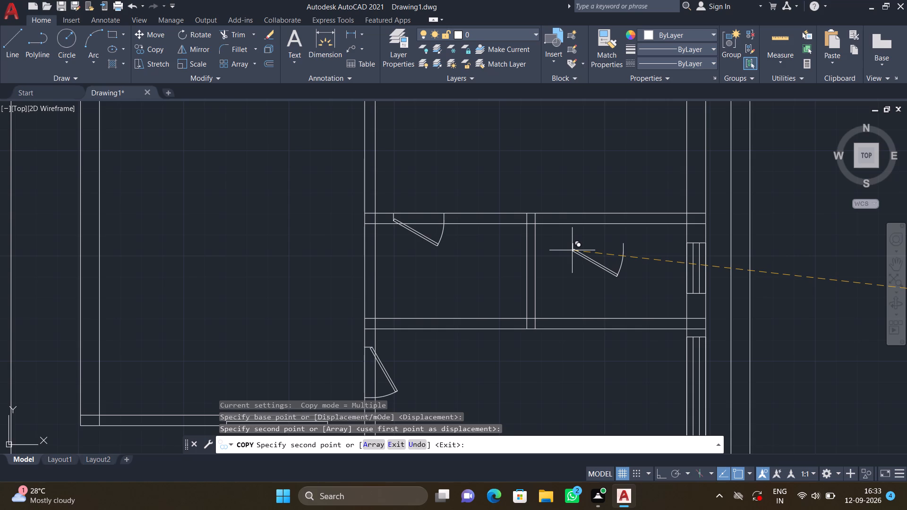
pyautogui.scroll(-1, 572, 250)
pyautogui.scroll(-1, 682, 229)
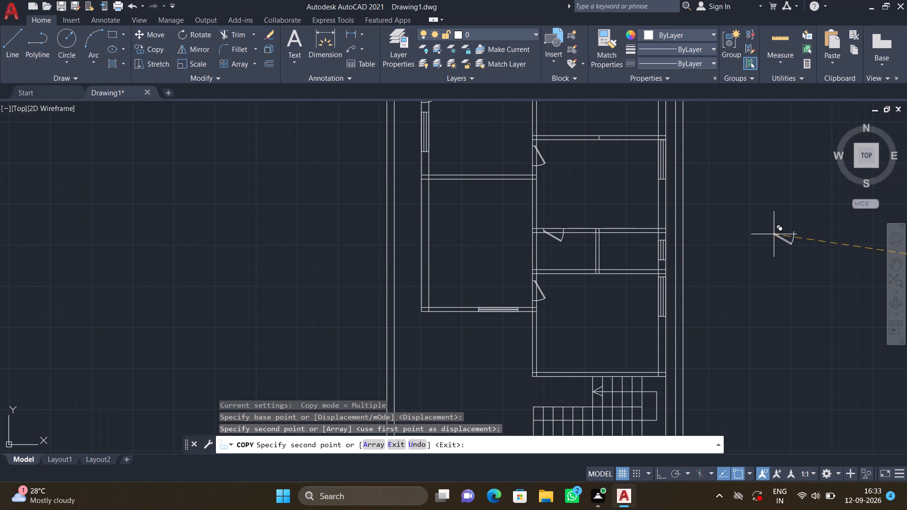
pyautogui.press('Escape')
# With Ortho on, rotate the spare door block nearest the plan by 90° about its hinge end.
pyautogui.scroll(-1, 774, 234)
pyautogui.moveTo(752, 268); pyautogui.dragTo(665, 283, button='middle')
pyautogui.scroll(-1, 664, 286)
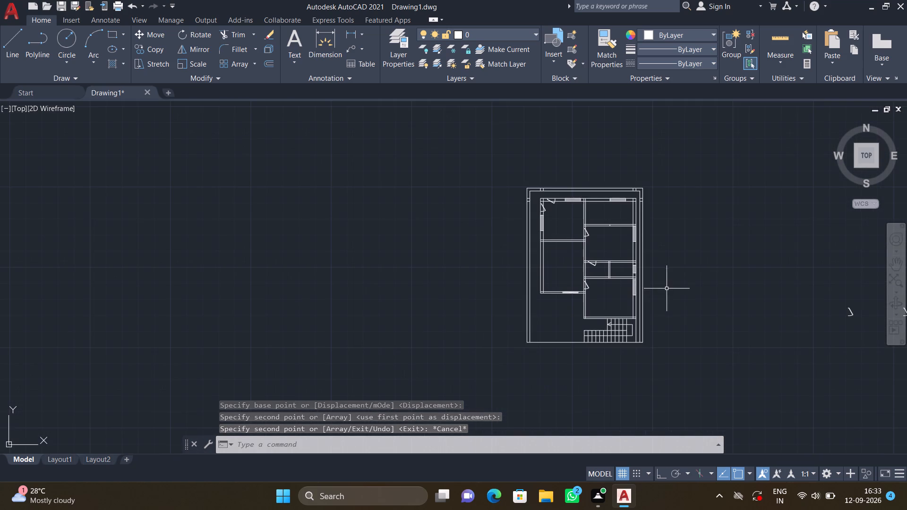
pyautogui.moveTo(709, 288); pyautogui.dragTo(584, 258, button='middle')
pyautogui.moveTo(796, 291); pyautogui.dragTo(707, 276, button='middle')
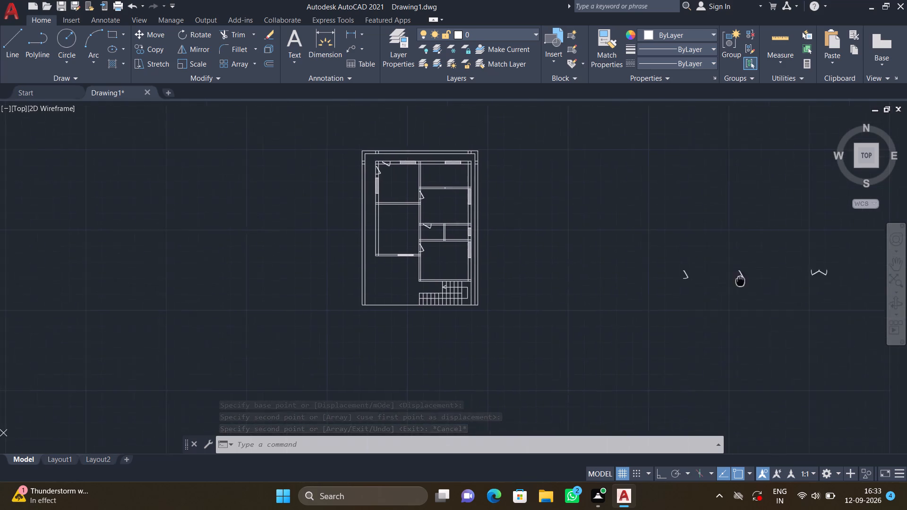
pyautogui.moveTo(707, 276); pyautogui.dragTo(688, 274, button='middle')
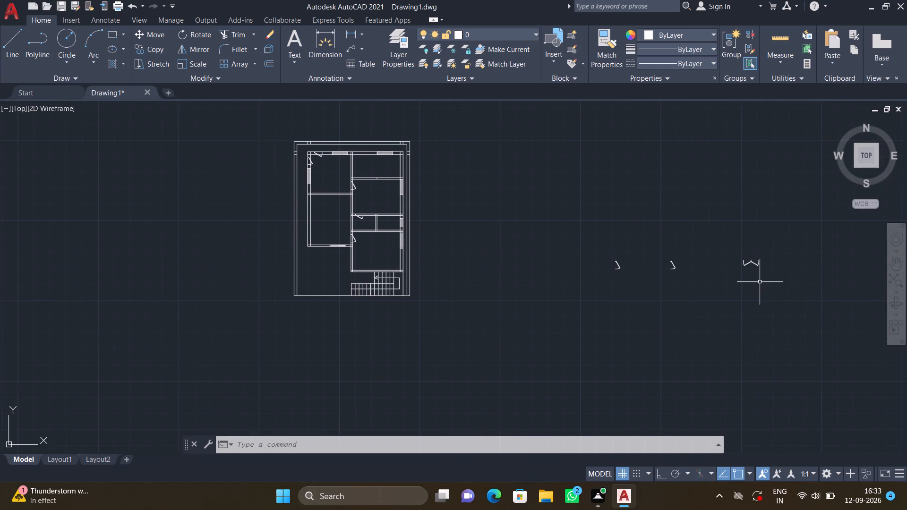
pyautogui.scroll(1, 758, 280)
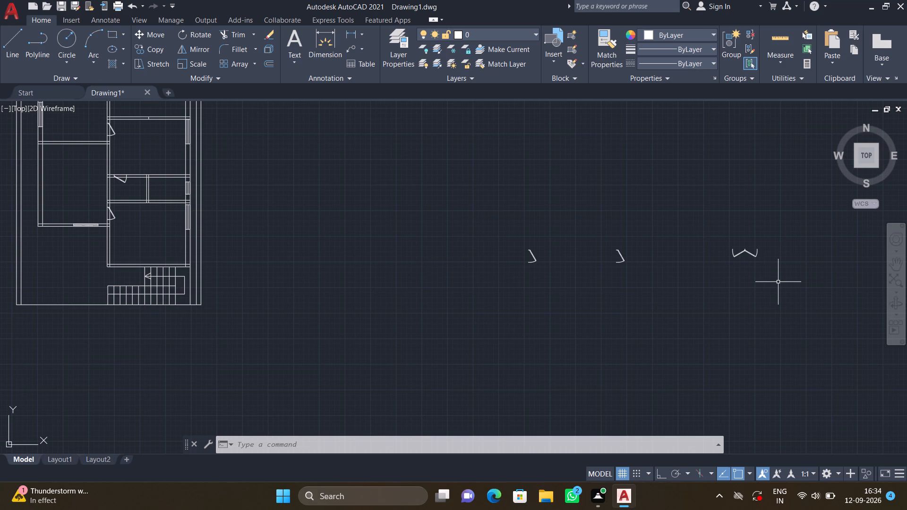
pyautogui.scroll(3, 763, 247)
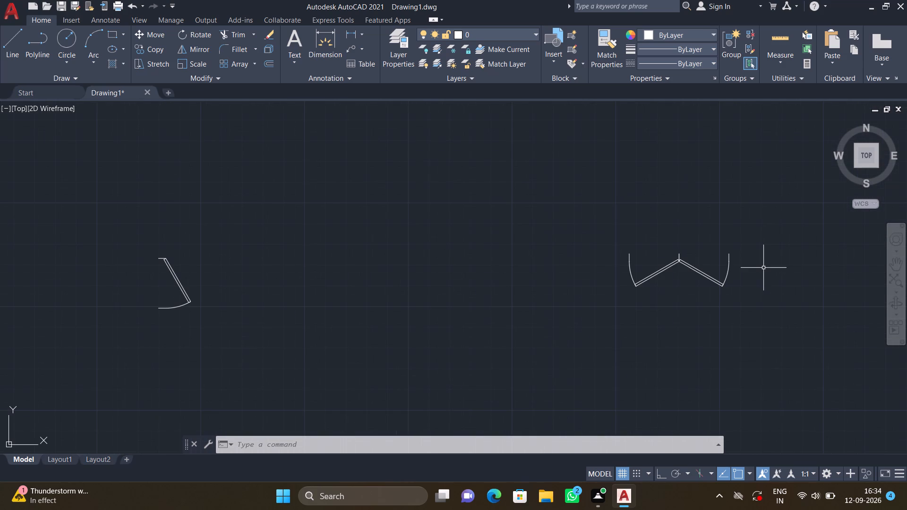
pyautogui.scroll(-2, 751, 297)
pyautogui.scroll(-1, 687, 310)
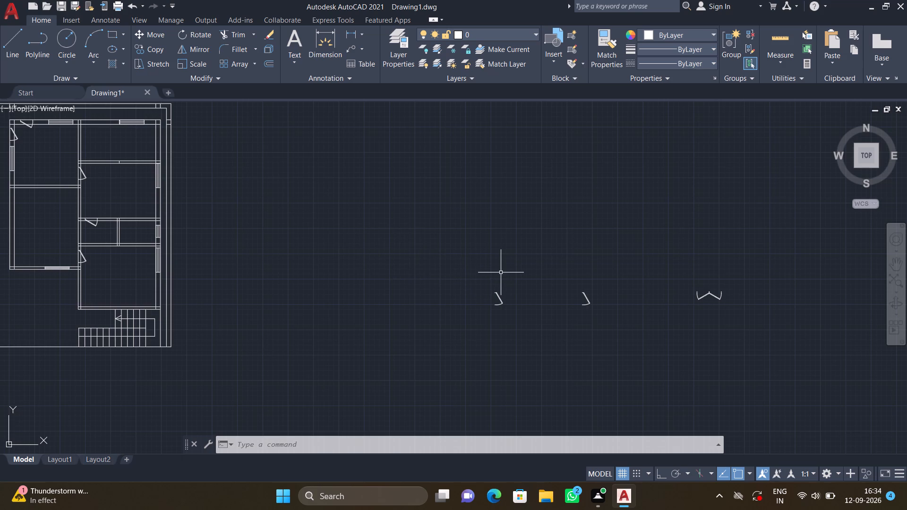
pyautogui.press('F8')
pyautogui.write('RO')
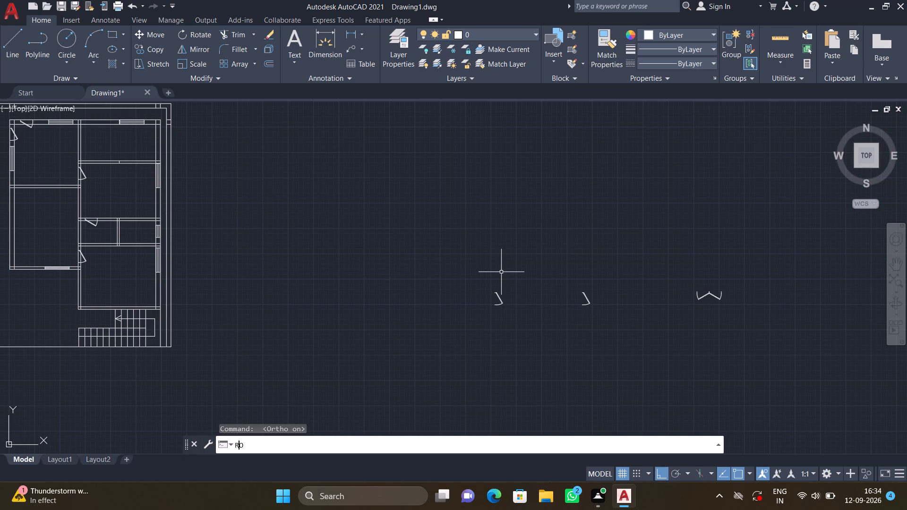
pyautogui.press('Return')
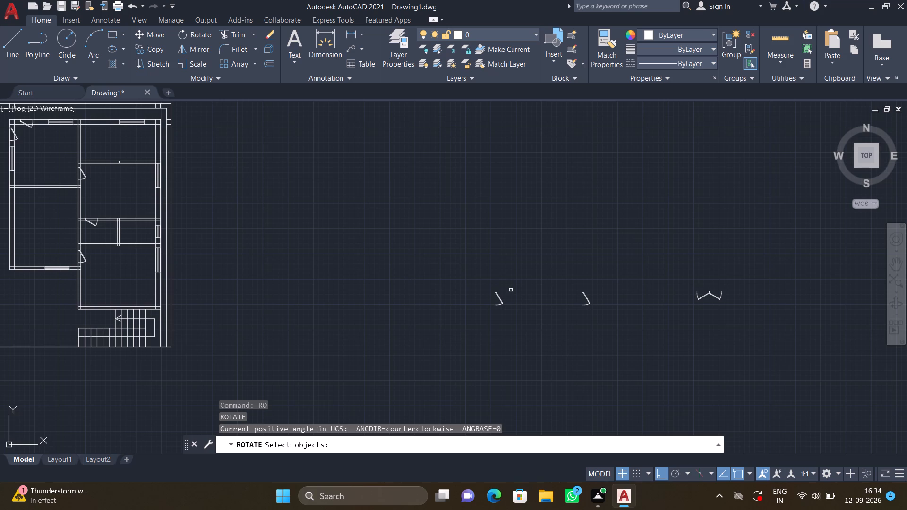
pyautogui.click(499, 301)
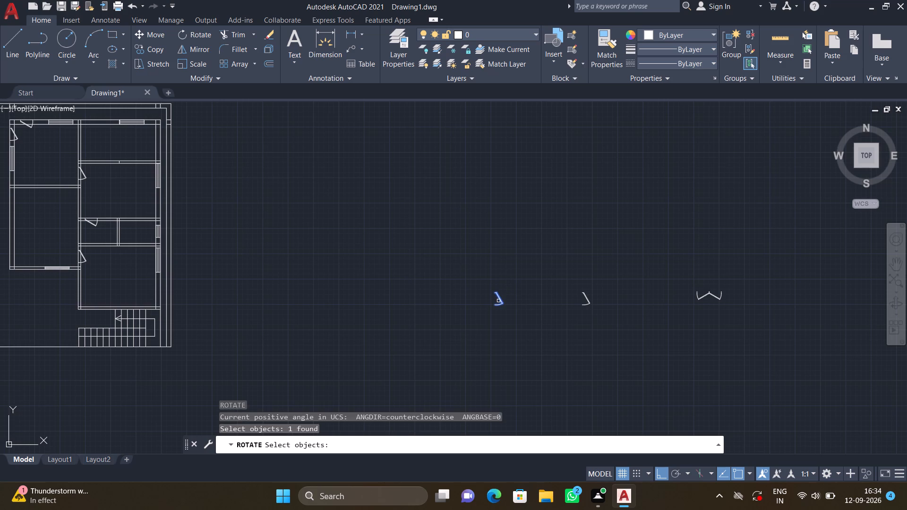
pyautogui.press('Return')
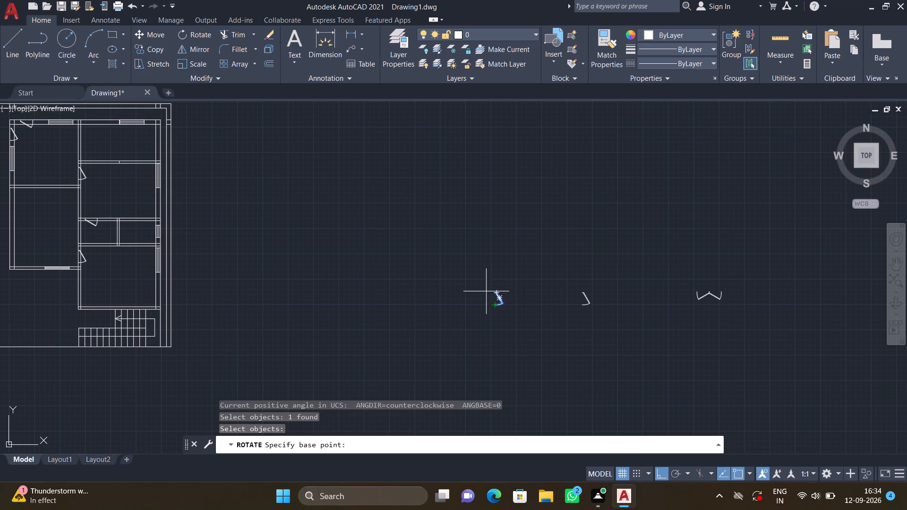
pyautogui.click(497, 291)
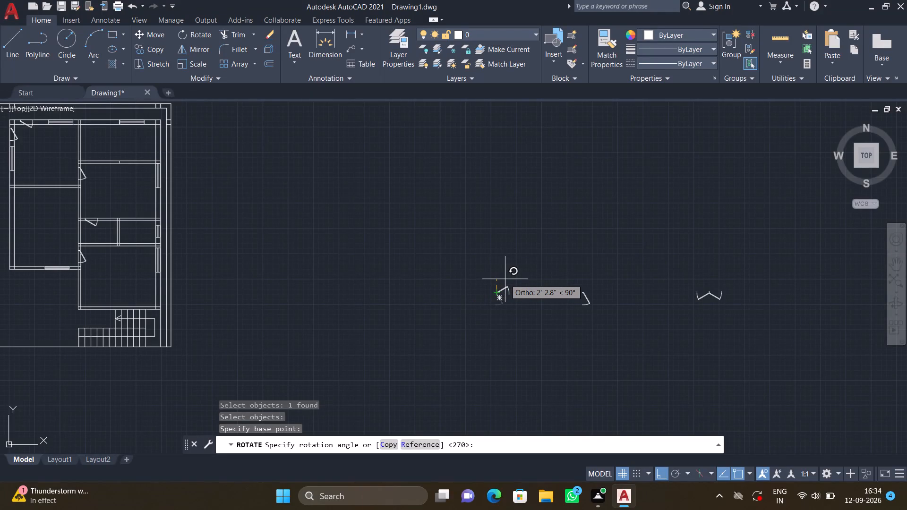
pyautogui.click(505, 279)
pyautogui.scroll(-1, 517, 262)
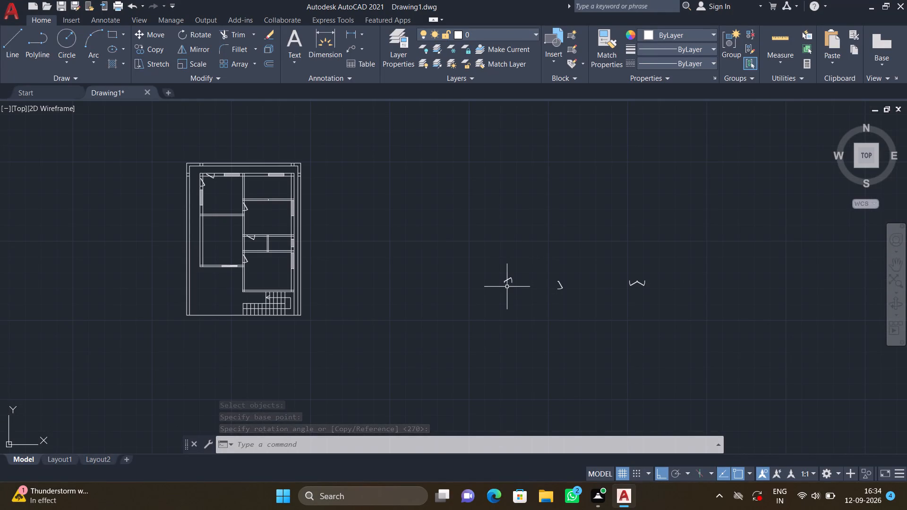
# With Ortho off, copy the rotated spare door by its hinge end into the bottom partition of the right small middle room, near its left corner.
pyautogui.scroll(2, 507, 287)
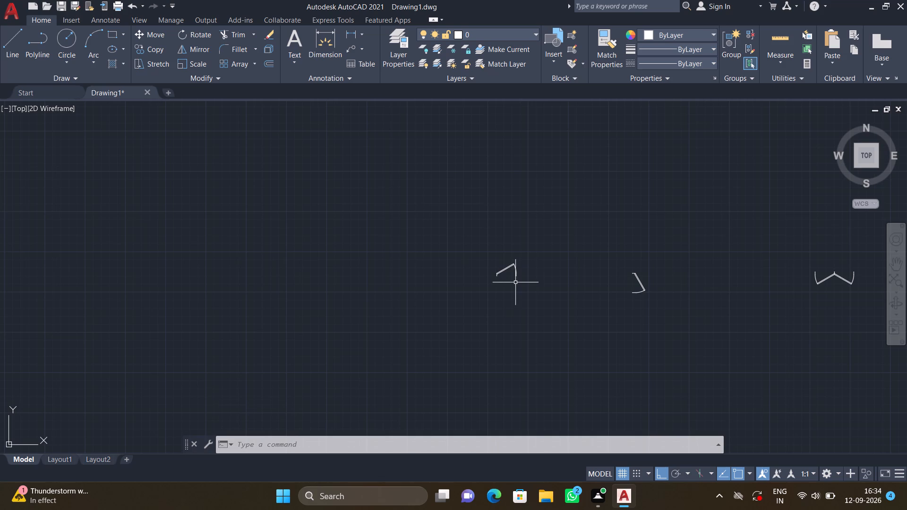
pyautogui.scroll(2, 516, 270)
pyautogui.write('CO')
pyautogui.press('Return')
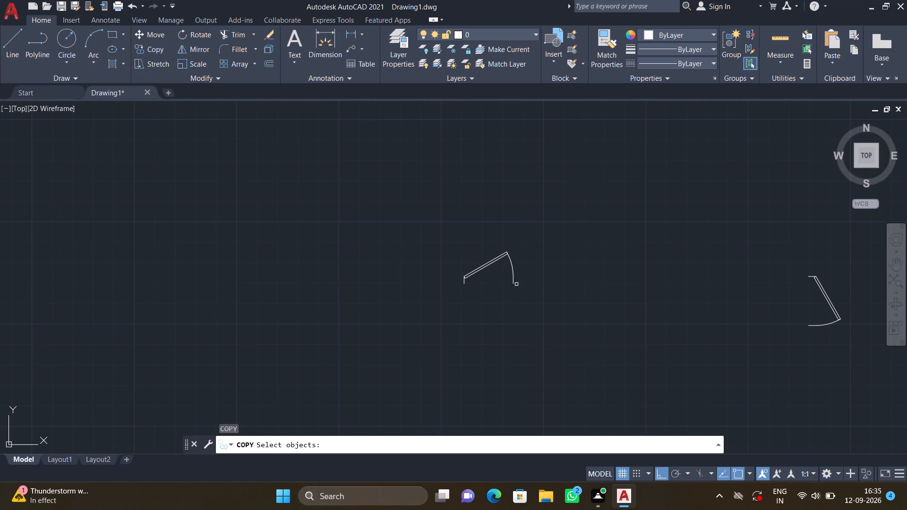
pyautogui.press('F8')
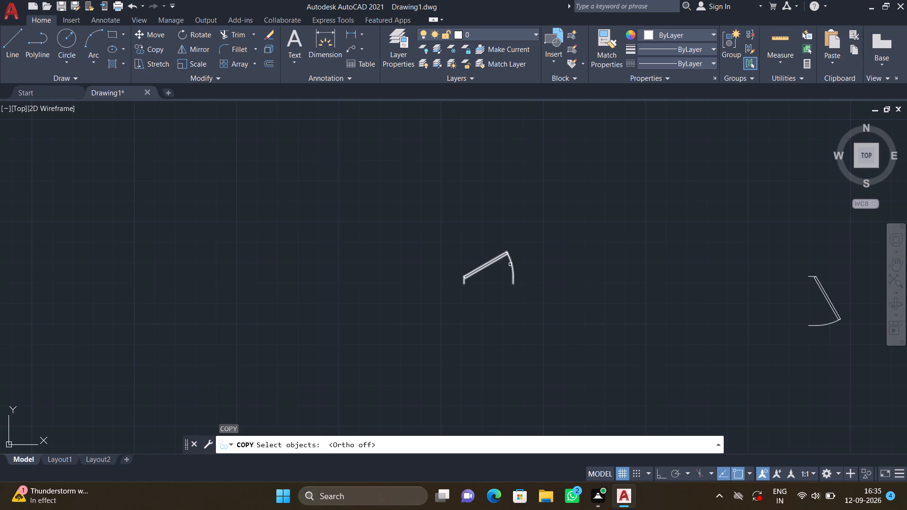
pyautogui.click(510, 264)
pyautogui.press('Return')
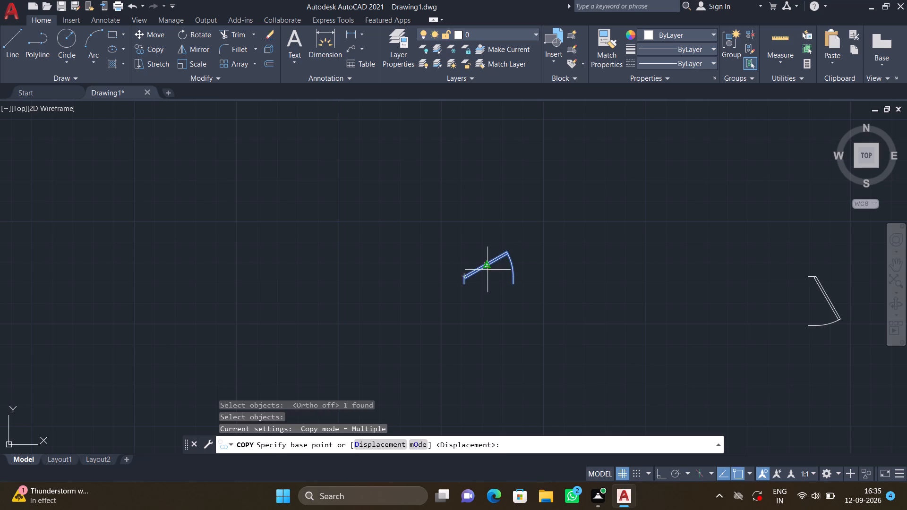
pyautogui.click(465, 280)
pyautogui.scroll(-2, 351, 277)
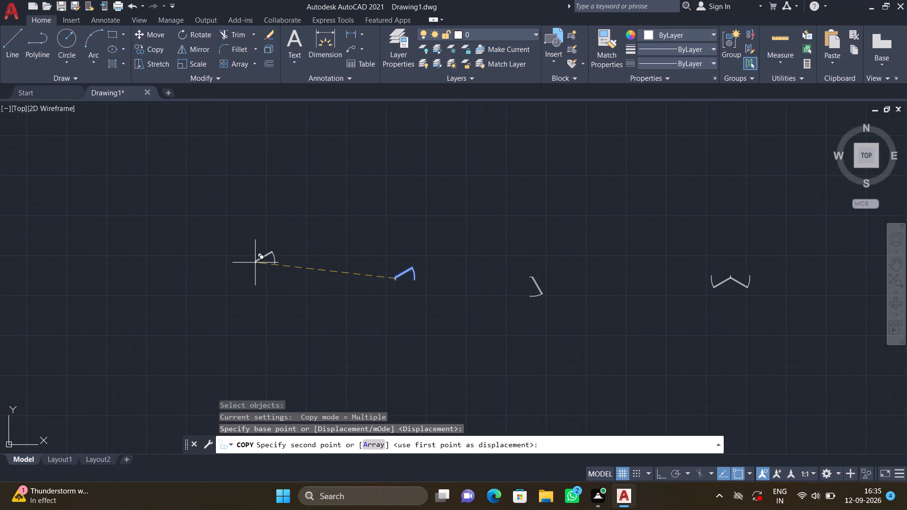
pyautogui.moveTo(255, 262); pyautogui.dragTo(471, 220, button='middle')
pyautogui.scroll(-1, 255, 262)
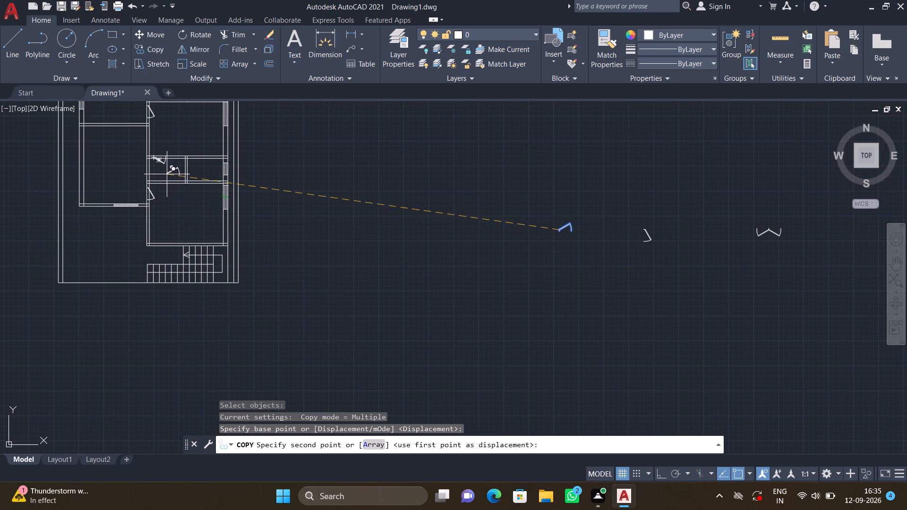
pyautogui.moveTo(178, 178); pyautogui.dragTo(267, 225, button='middle')
pyautogui.scroll(4, 279, 222)
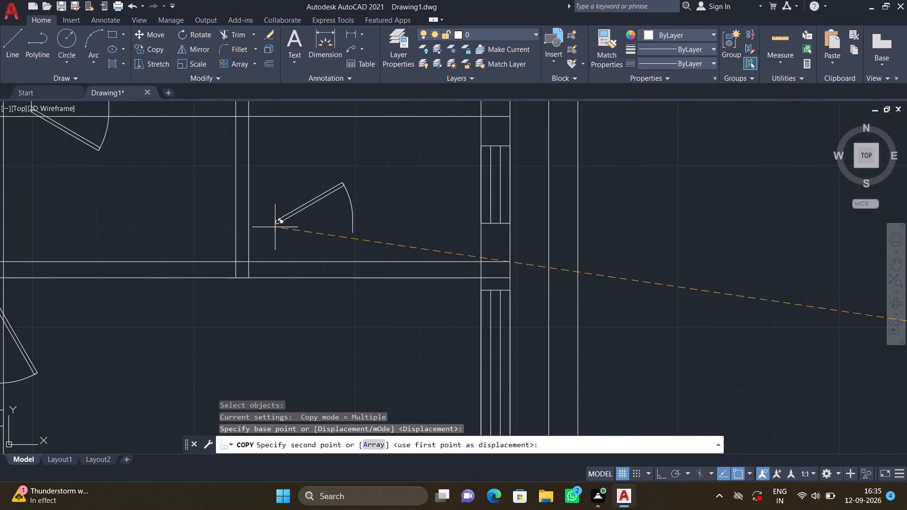
pyautogui.scroll(2, 291, 246)
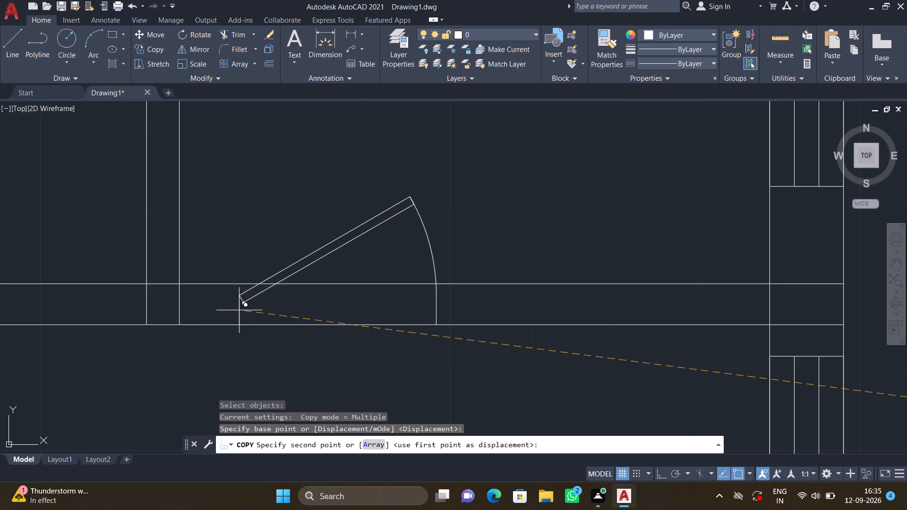
pyautogui.click(239, 310)
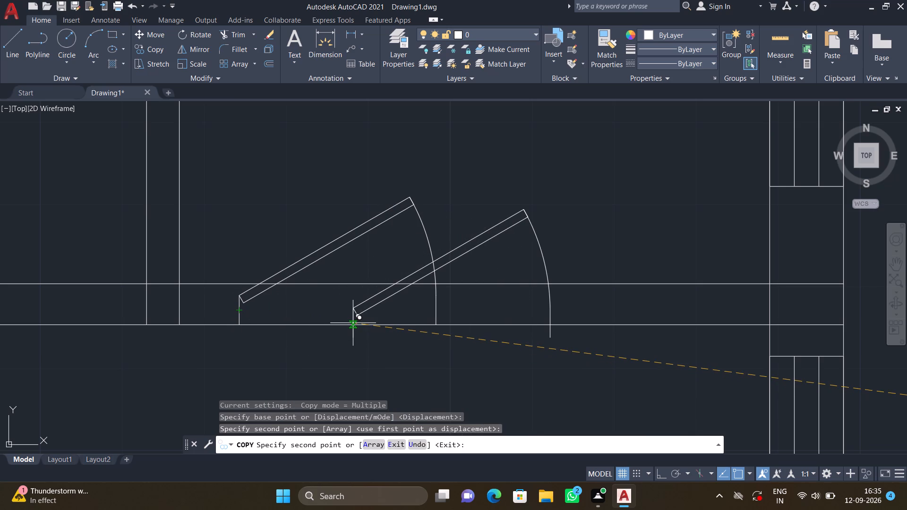
pyautogui.press('Return')
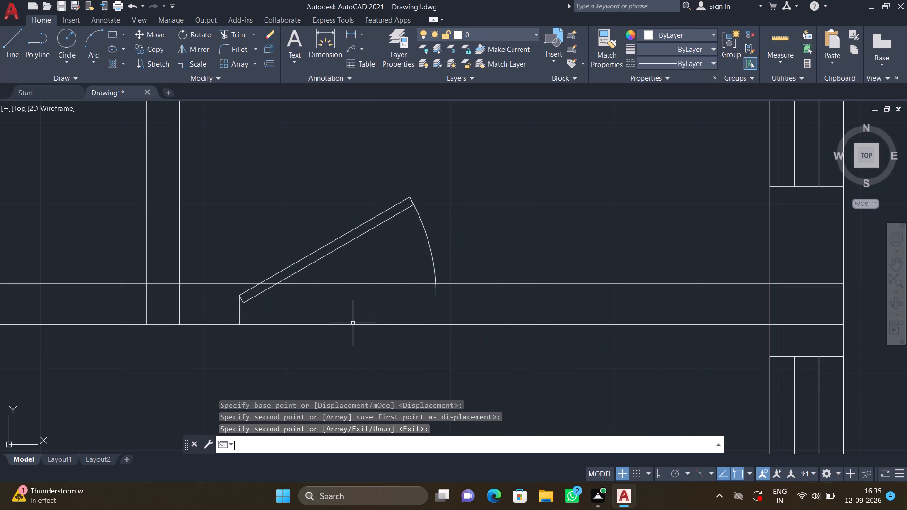
# Copy the same spare door by its hinge end into the lower-left room's bottom wall, between the left corner and the window.
pyautogui.scroll(-2, 353, 323)
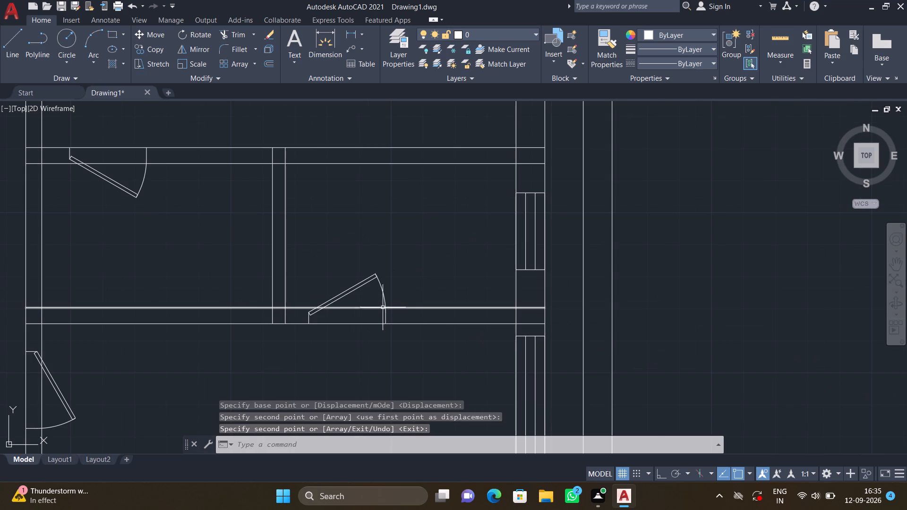
pyautogui.scroll(-2, 406, 304)
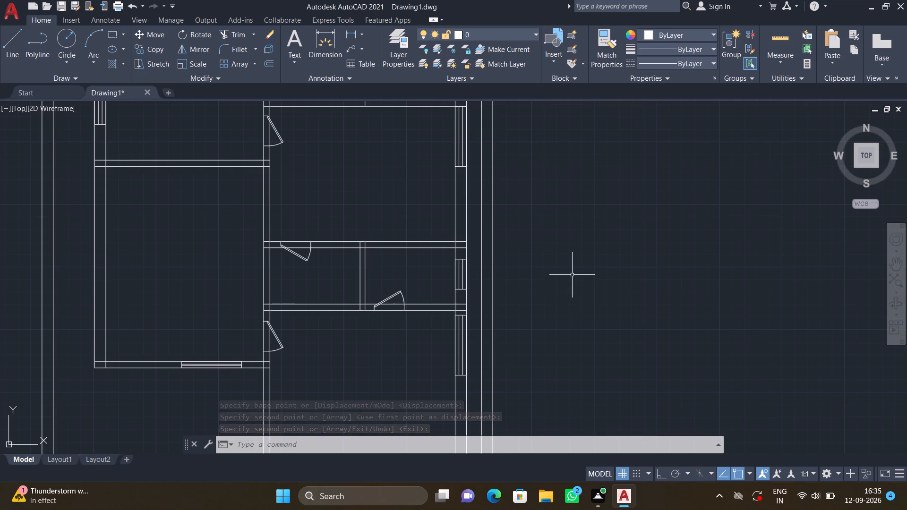
pyautogui.scroll(-1, 565, 238)
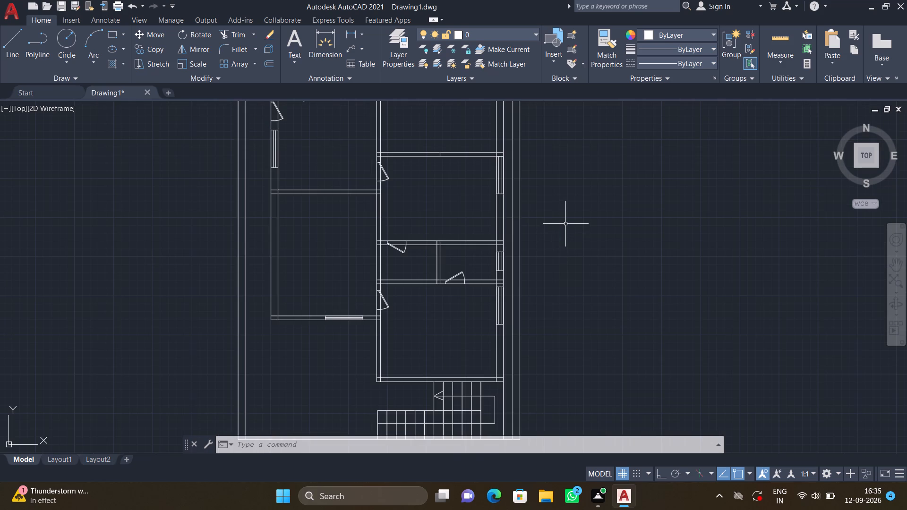
pyautogui.scroll(-1, 561, 221)
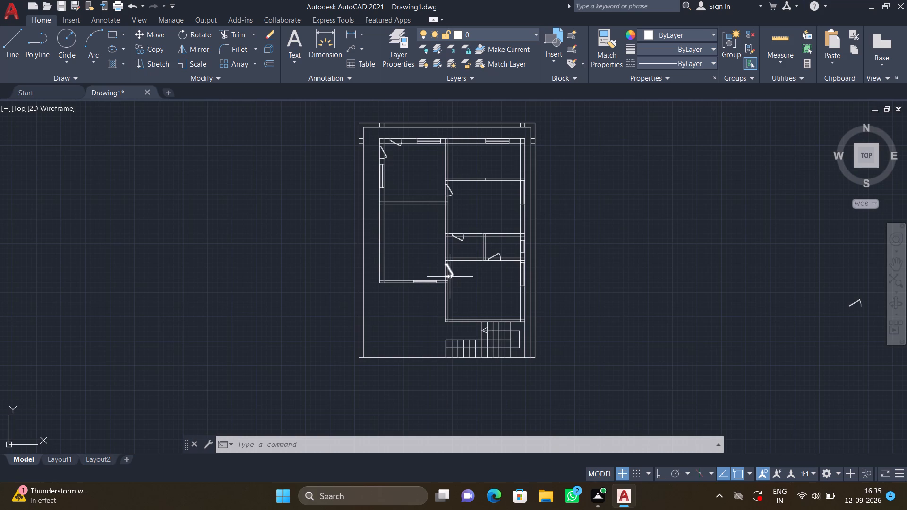
pyautogui.scroll(-1, 547, 246)
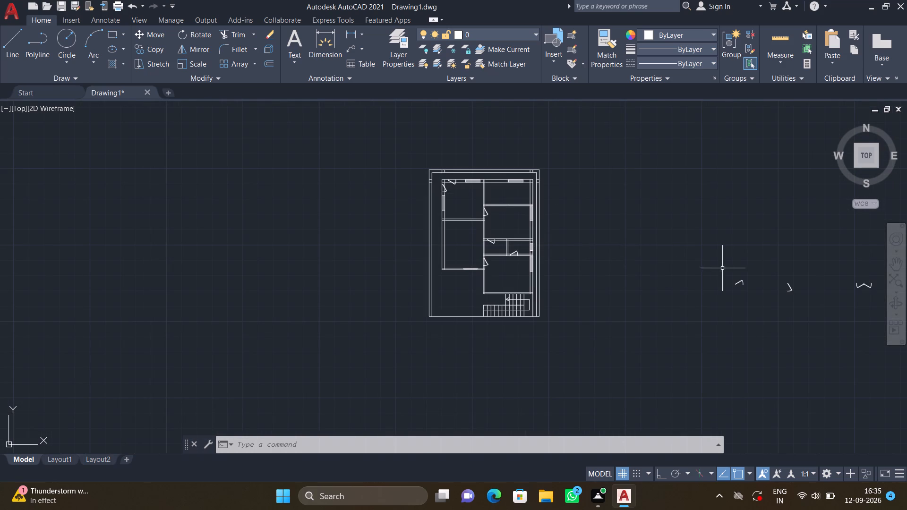
pyautogui.scroll(2, 760, 269)
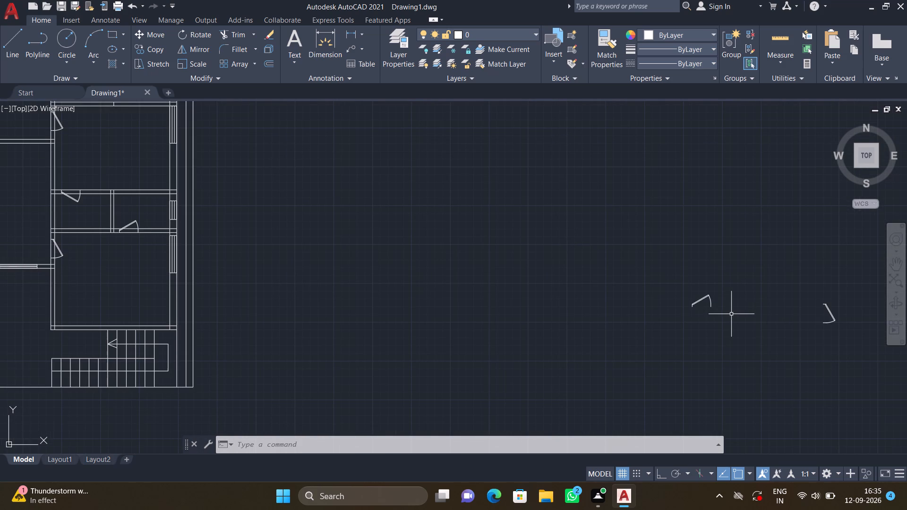
pyautogui.write('CO')
pyautogui.press('Return')
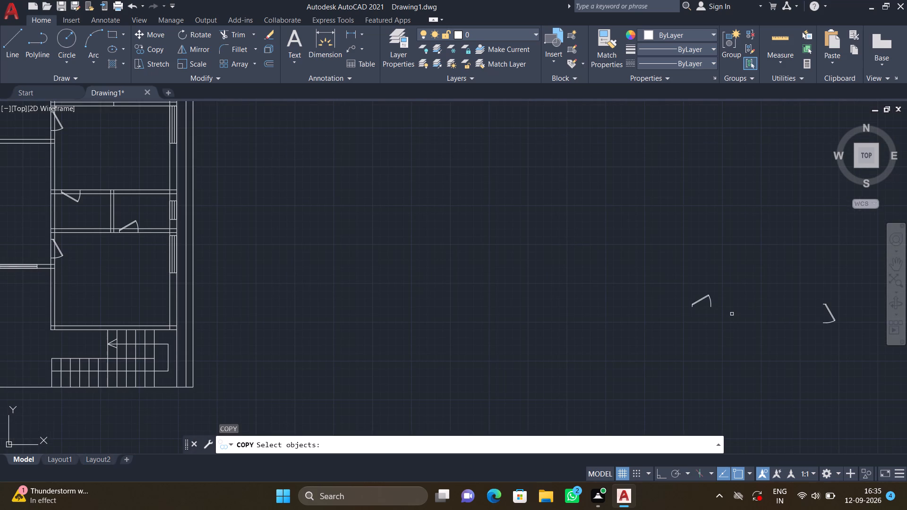
pyautogui.click(711, 302)
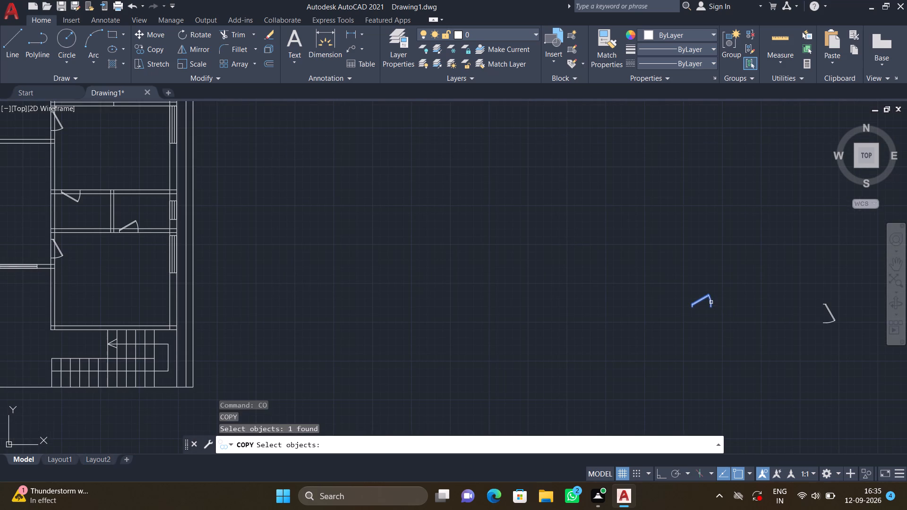
pyautogui.press('Return')
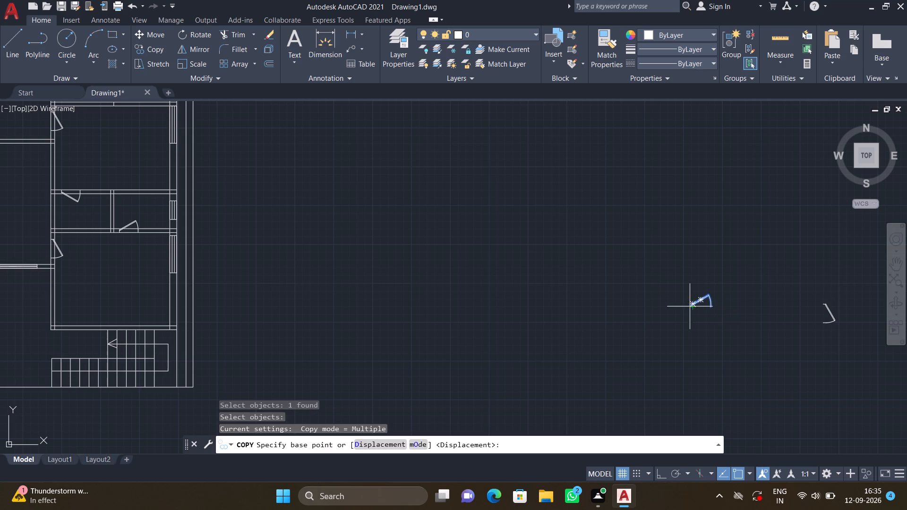
pyautogui.click(687, 306)
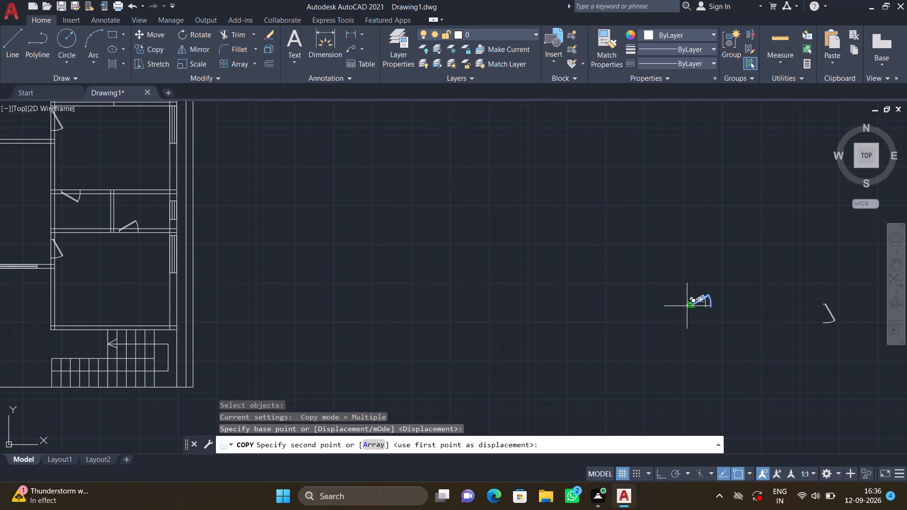
pyautogui.scroll(-1, 285, 293)
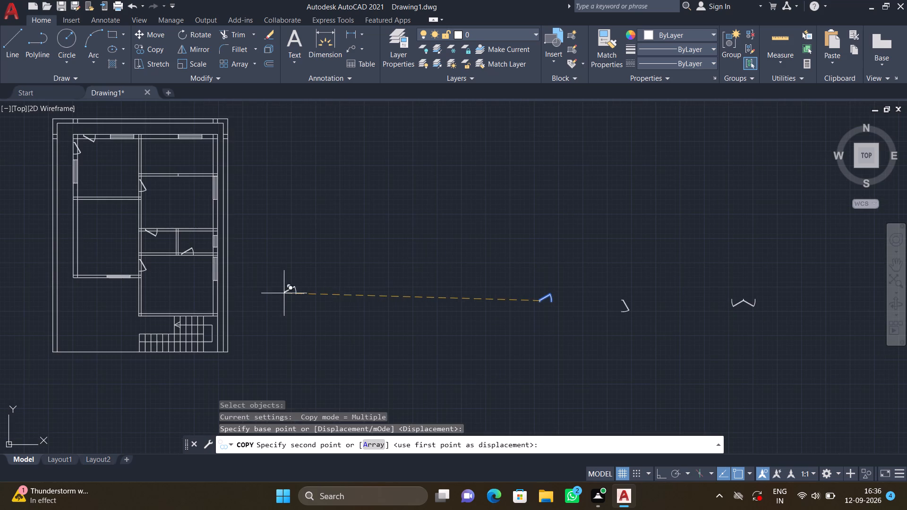
pyautogui.moveTo(90, 281); pyautogui.dragTo(188, 247, button='middle')
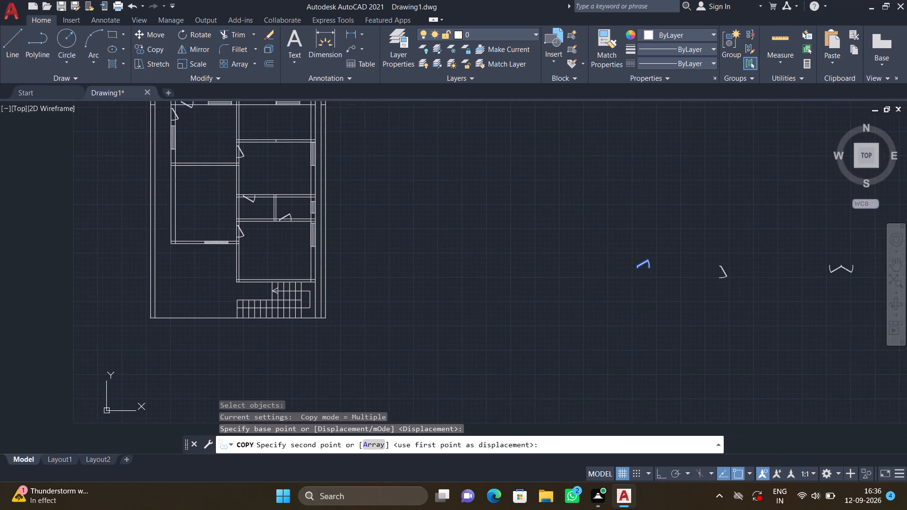
pyautogui.scroll(3, 179, 231)
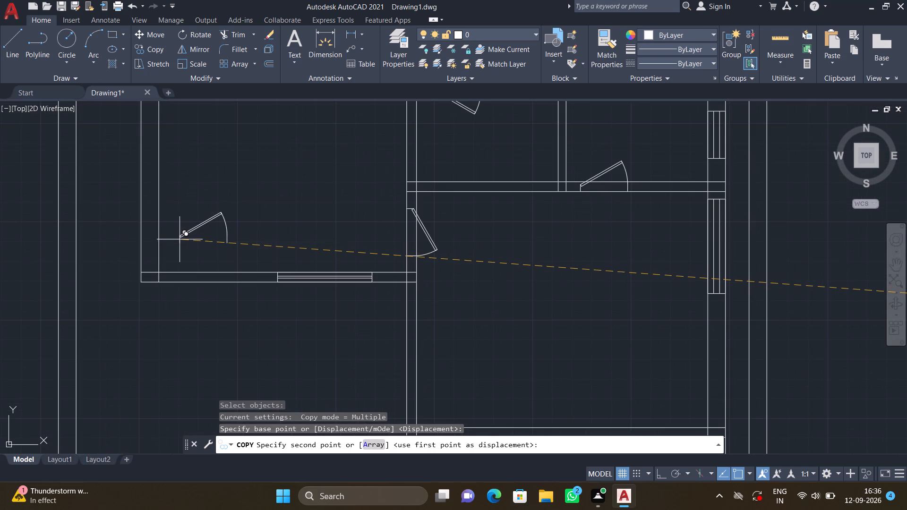
pyautogui.scroll(2, 175, 251)
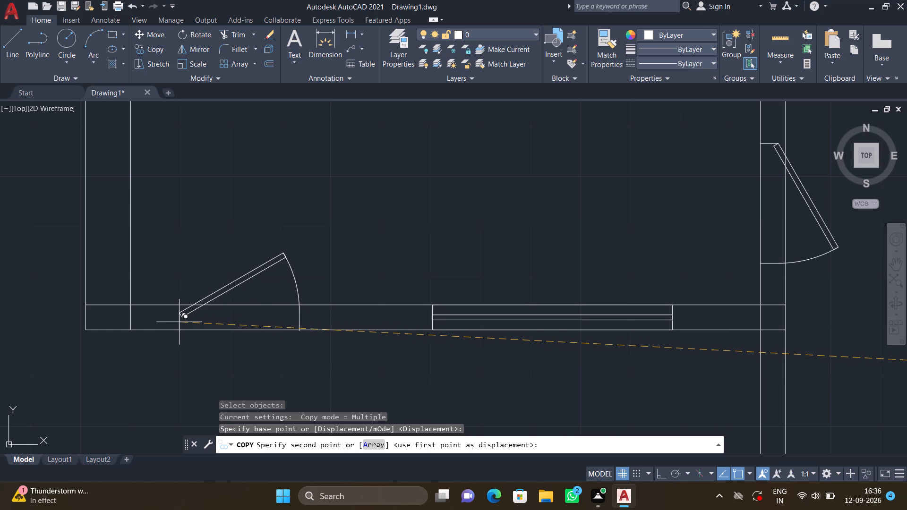
pyautogui.scroll(2, 179, 322)
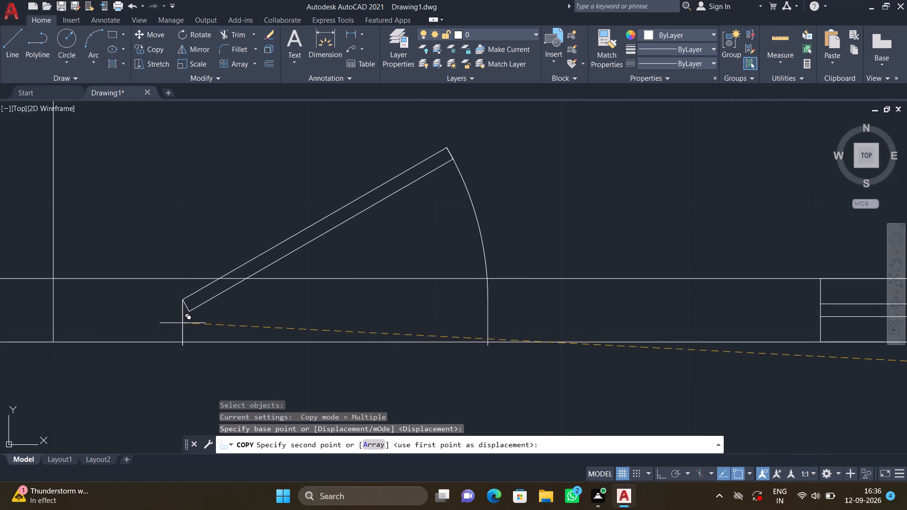
pyautogui.click(182, 320)
pyautogui.scroll(-2, 265, 275)
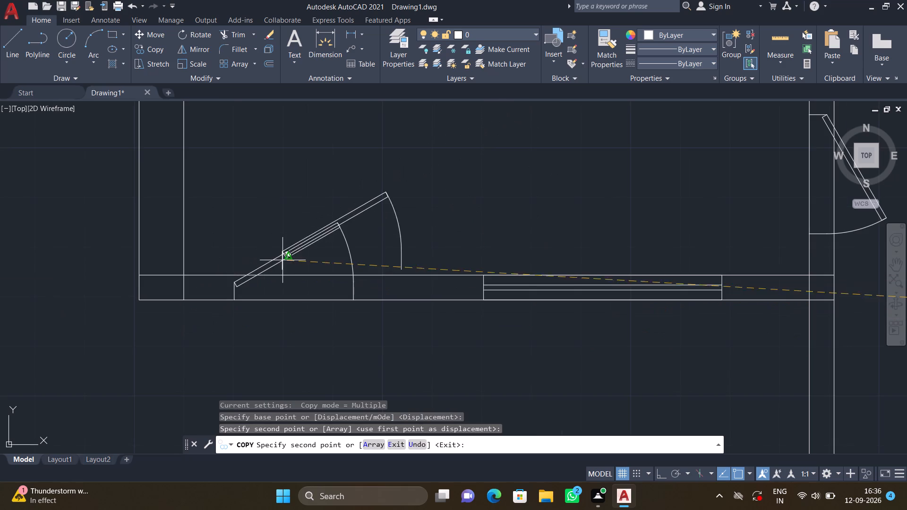
pyautogui.scroll(-1, 316, 241)
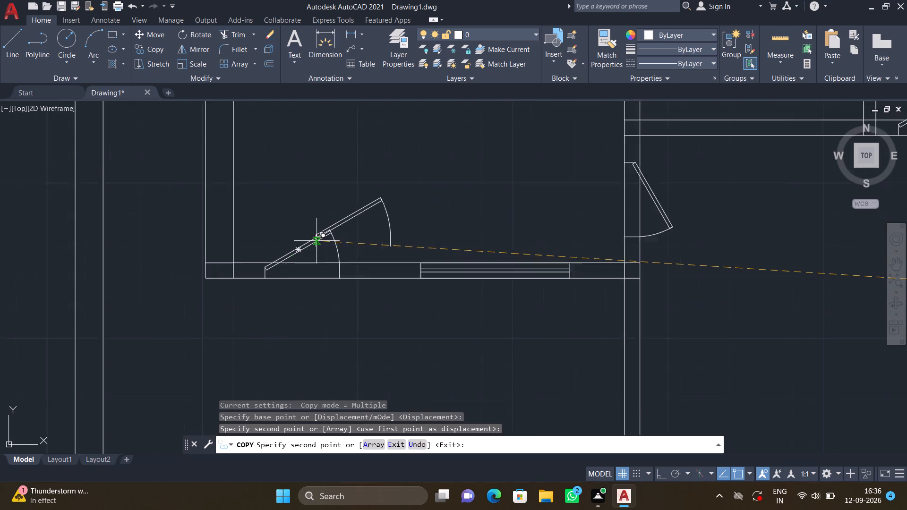
pyautogui.scroll(-1, 322, 238)
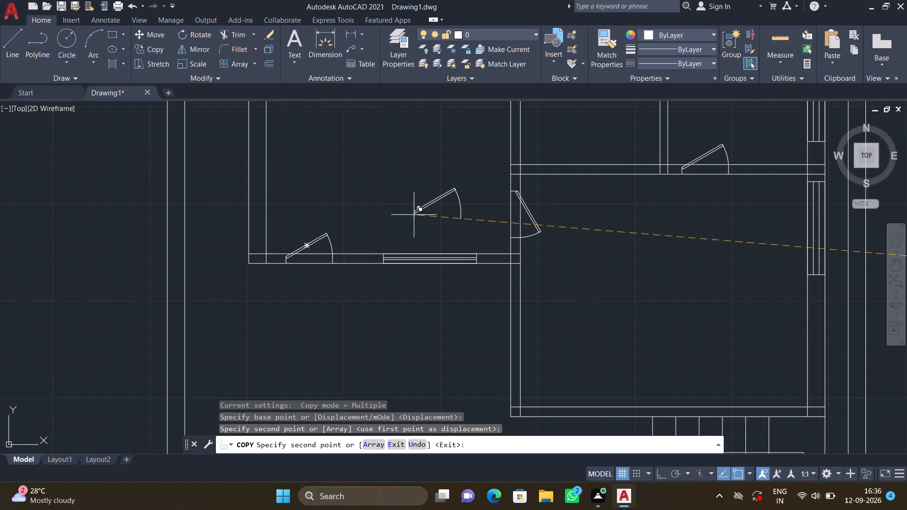
pyautogui.press('Return')
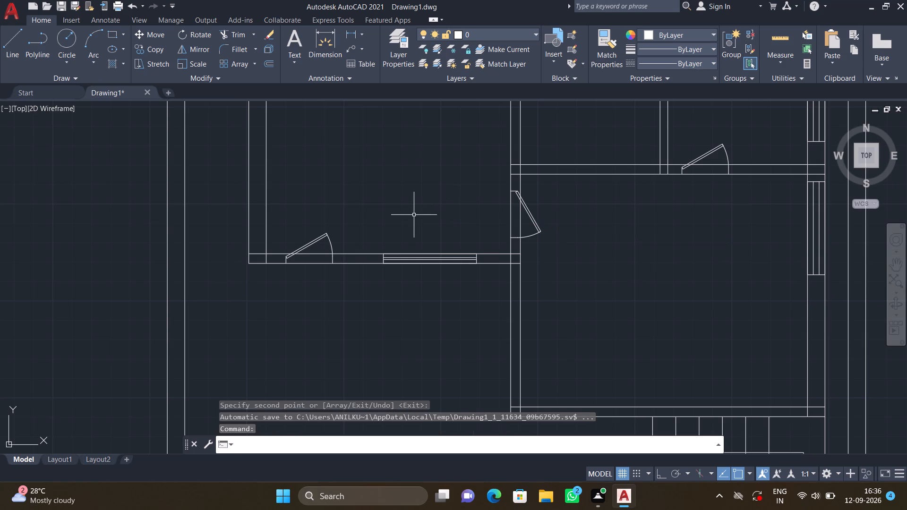
# Erase all the spare door blocks lying outside the floor plan, including the mirrored pair.
pyautogui.scroll(-2, 376, 234)
pyautogui.moveTo(375, 205); pyautogui.dragTo(404, 326, button='middle')
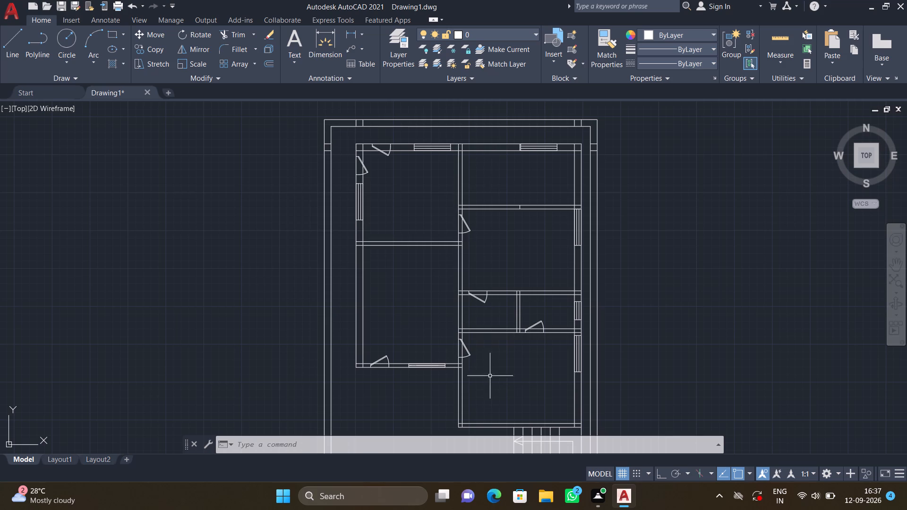
pyautogui.scroll(-1, 531, 352)
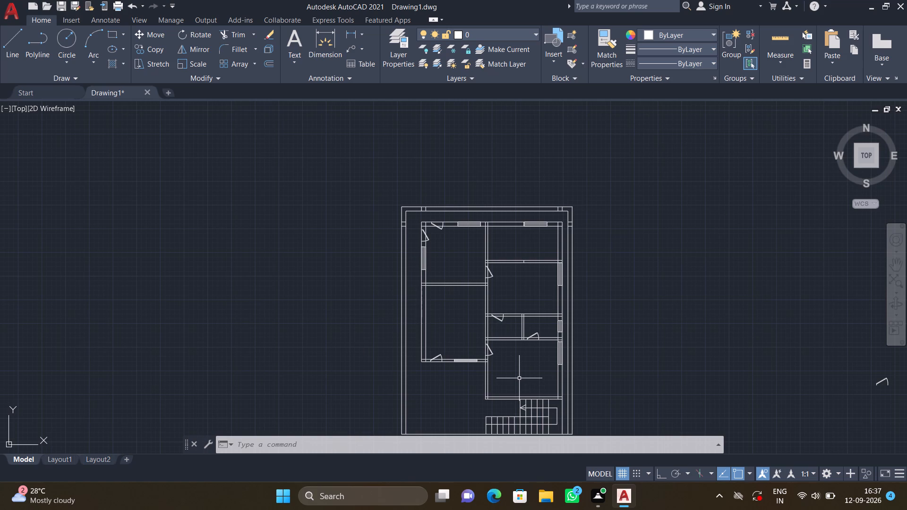
pyautogui.scroll(-1, 655, 353)
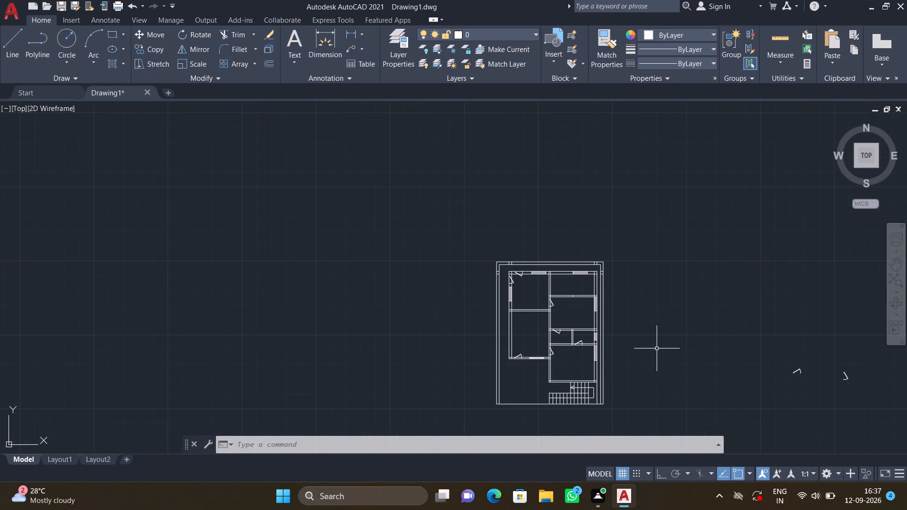
pyautogui.moveTo(661, 349); pyautogui.dragTo(572, 244, button='middle')
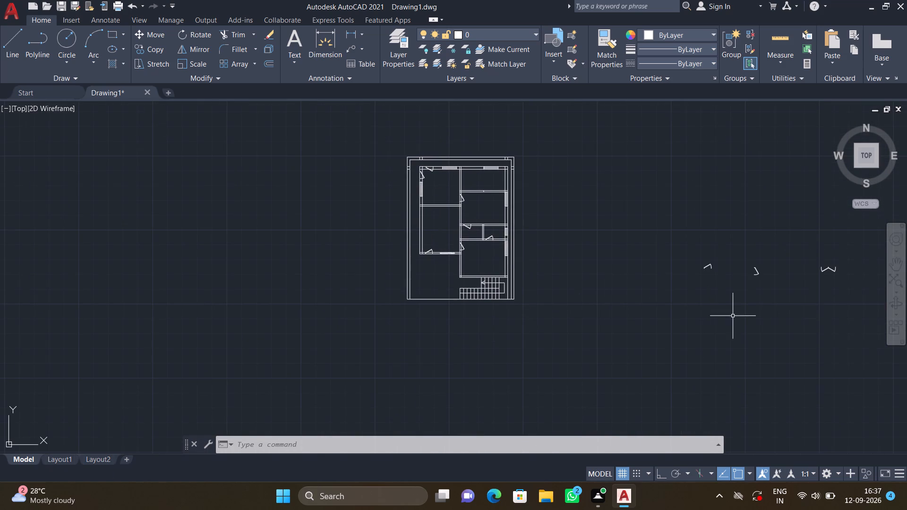
pyautogui.moveTo(788, 303); pyautogui.dragTo(612, 287, button='middle')
pyautogui.moveTo(672, 287); pyautogui.dragTo(670, 279)
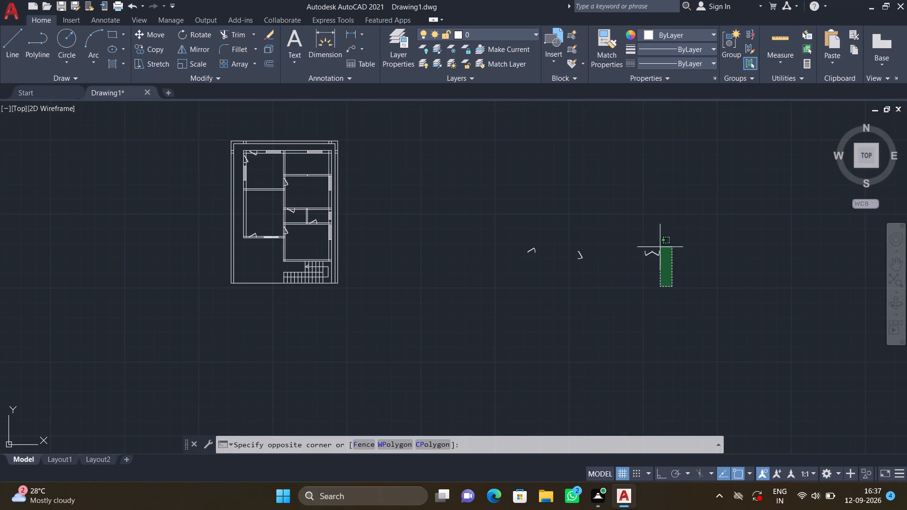
pyautogui.click(510, 218)
pyautogui.press('Delete')
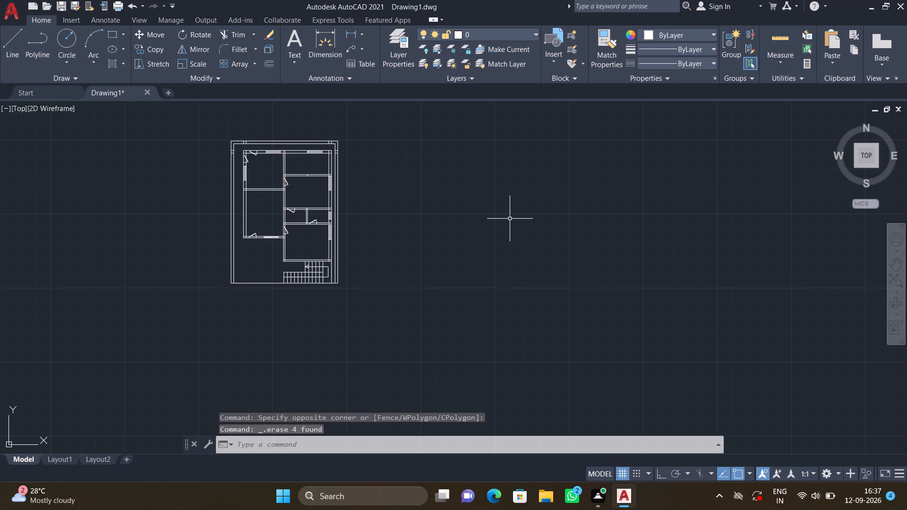
# Trim the crossing inner wall line ends inside the top-left corner of the upper-left room so the 9" walls join cleanly.
pyautogui.moveTo(254, 174); pyautogui.dragTo(279, 190, button='middle')
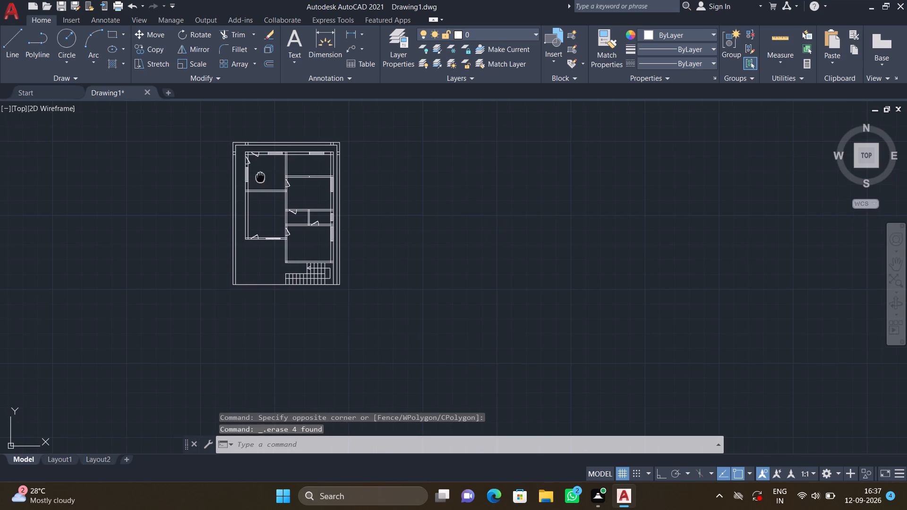
pyautogui.moveTo(279, 190); pyautogui.dragTo(352, 229, button='middle')
pyautogui.scroll(2, 346, 209)
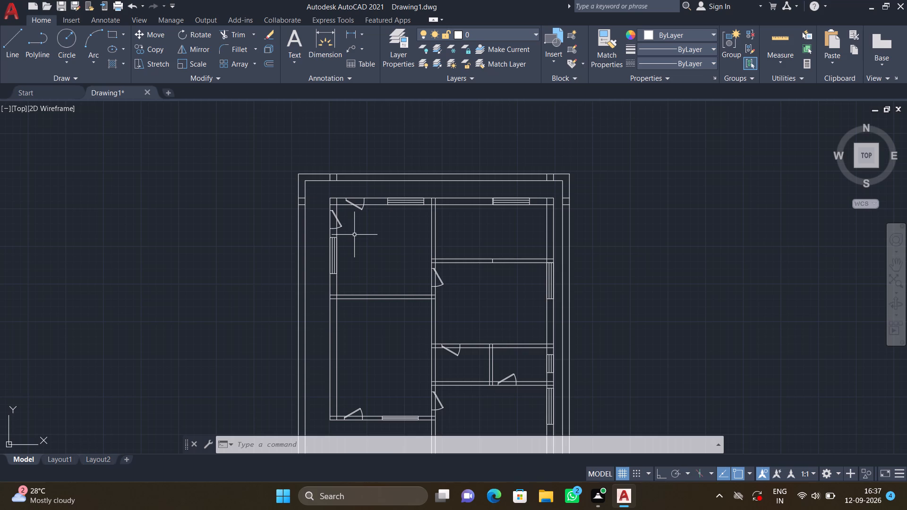
pyautogui.scroll(-1, 403, 272)
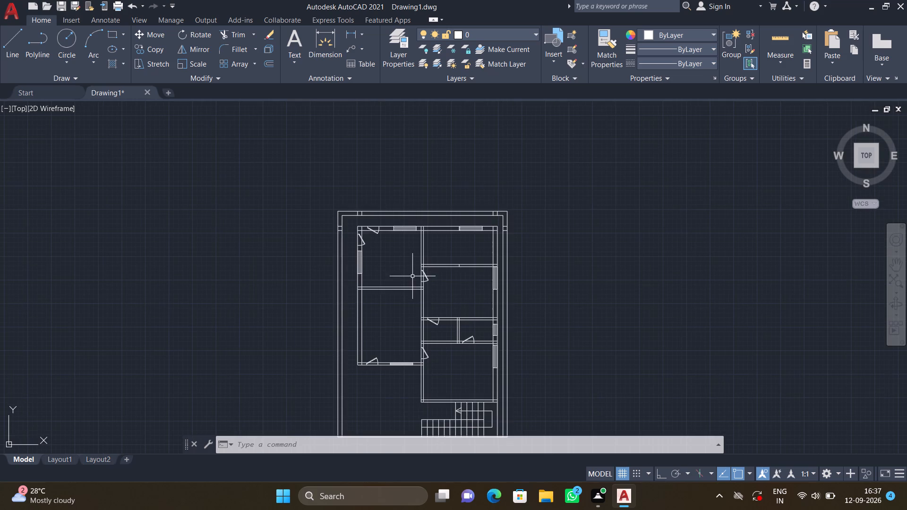
pyautogui.moveTo(401, 316); pyautogui.dragTo(391, 234, button='middle')
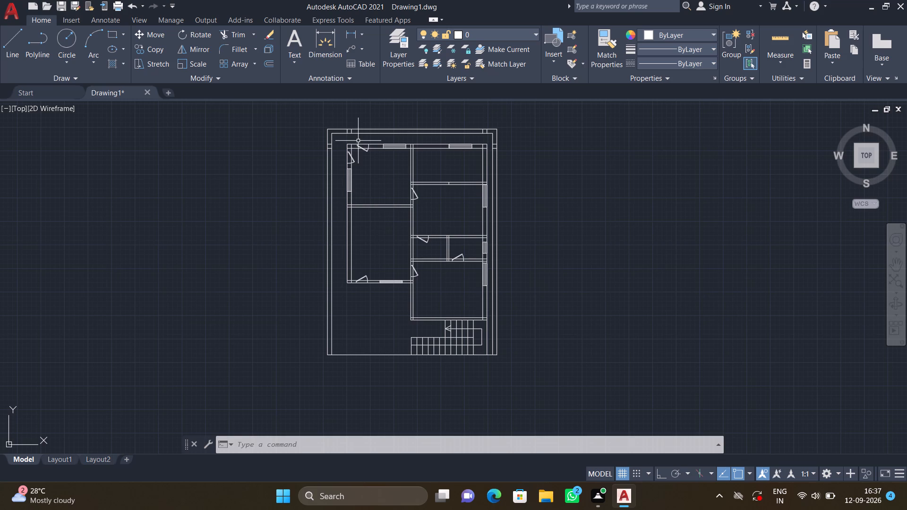
pyautogui.scroll(3, 353, 146)
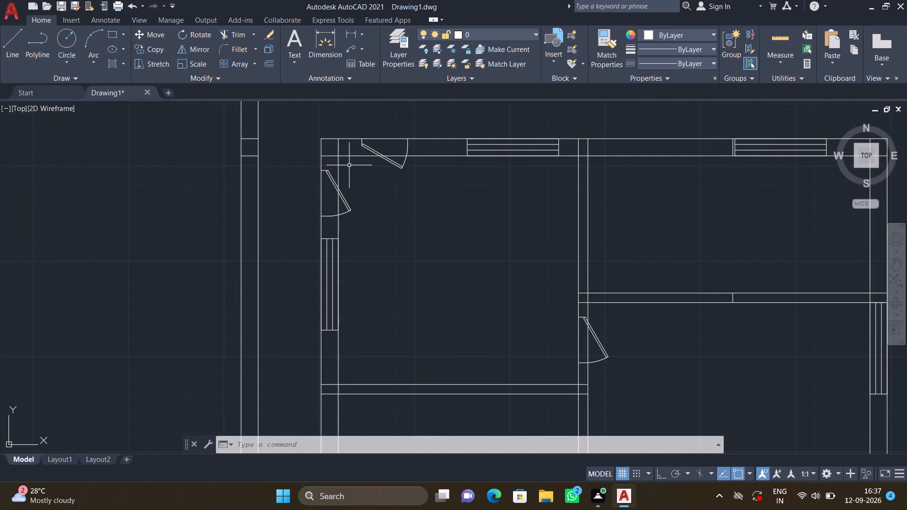
pyautogui.write('TR')
pyautogui.press('Return')
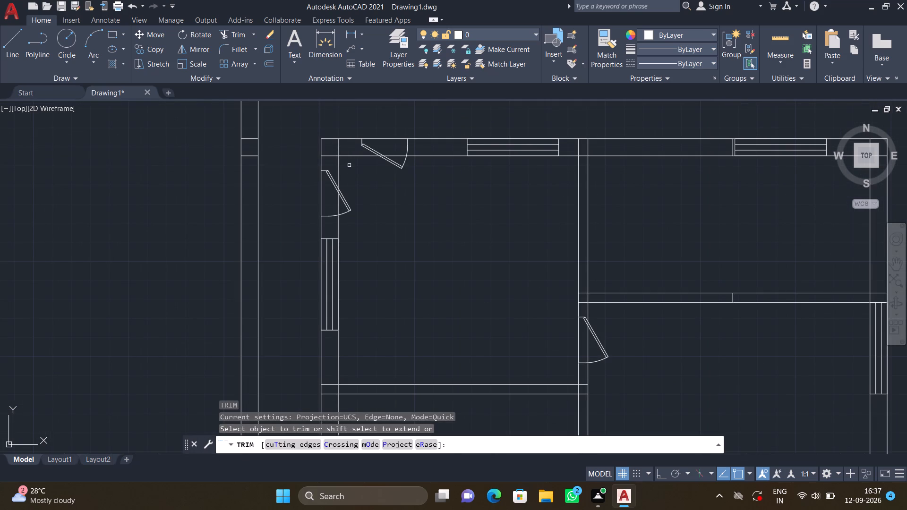
pyautogui.scroll(1, 346, 167)
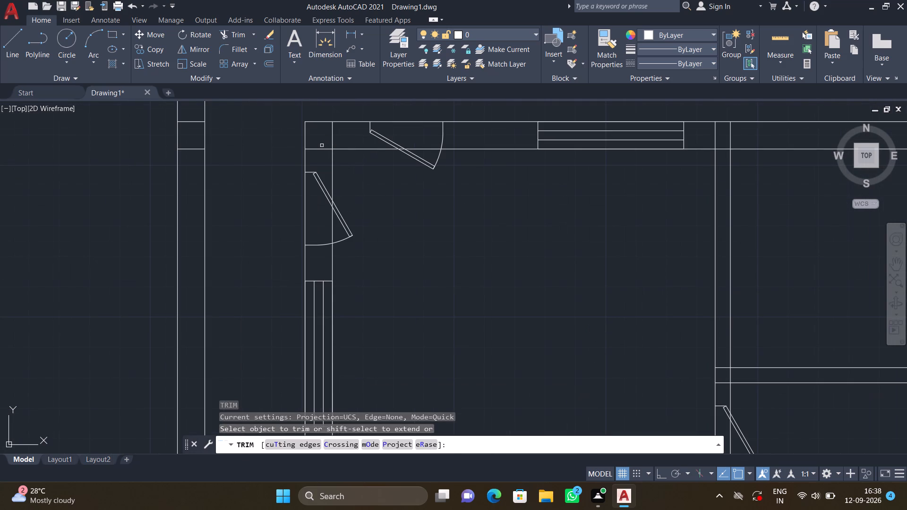
pyautogui.click(317, 143)
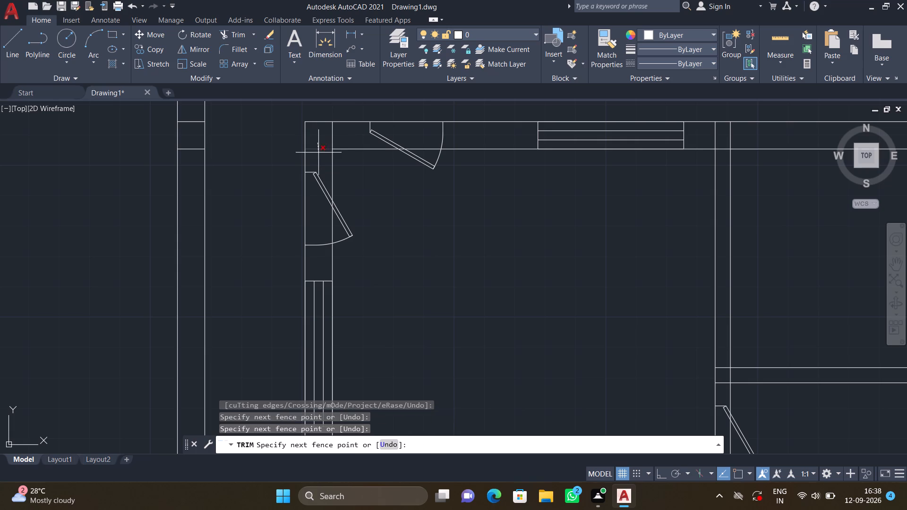
pyautogui.click(319, 153)
pyautogui.click(318, 140)
pyautogui.click(346, 143)
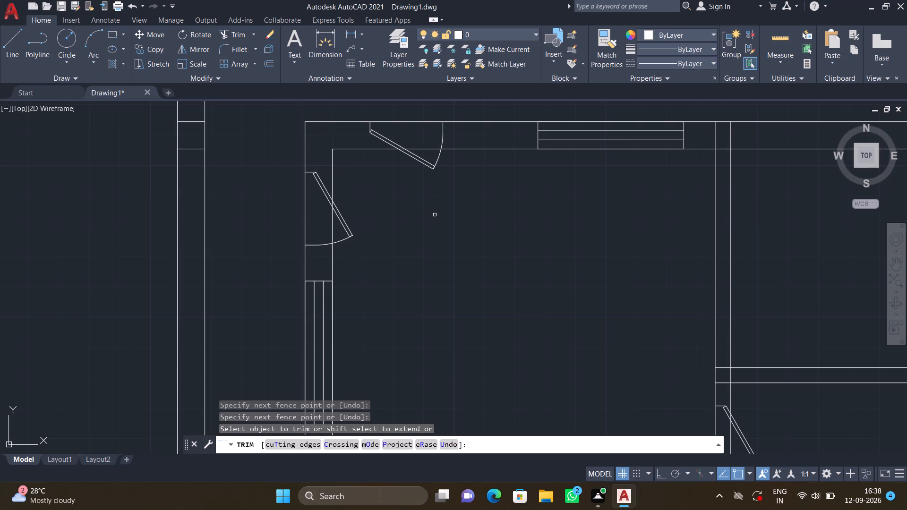
pyautogui.press('Return')
# With Ortho on, draw a jamb line across the upper-left room's left wall at the door's hinge end.
pyautogui.press('l')
pyautogui.press('Return')
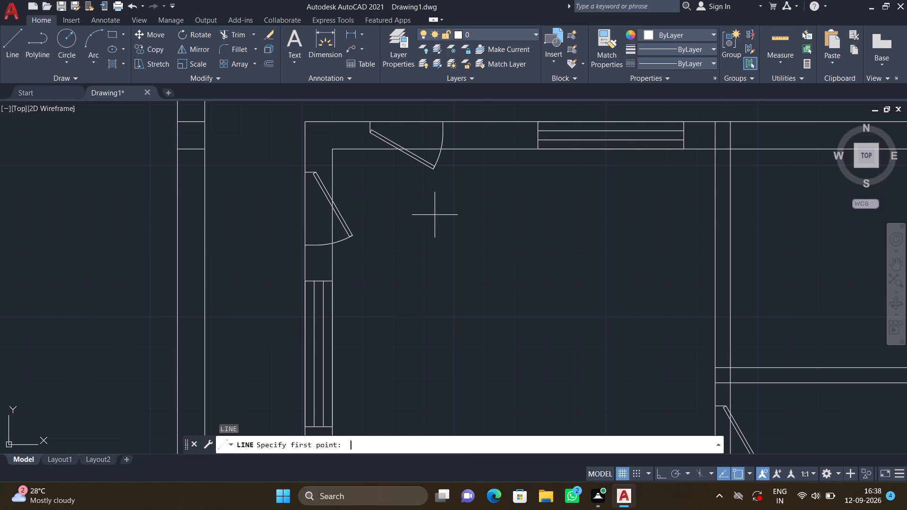
pyautogui.scroll(2, 304, 173)
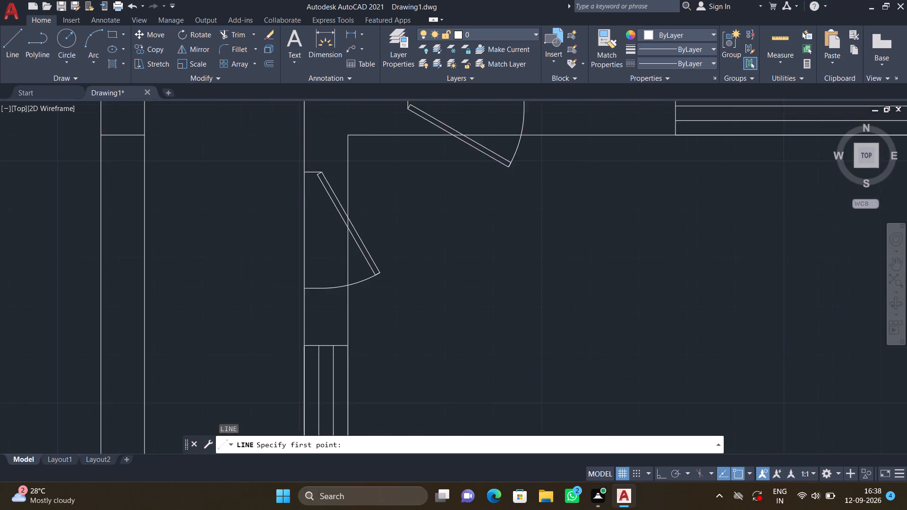
pyautogui.click(304, 172)
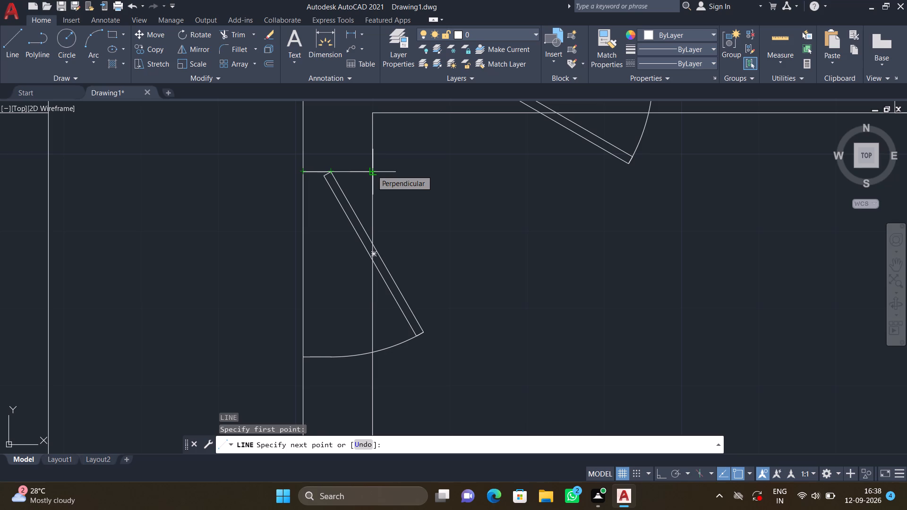
pyautogui.press('F8')
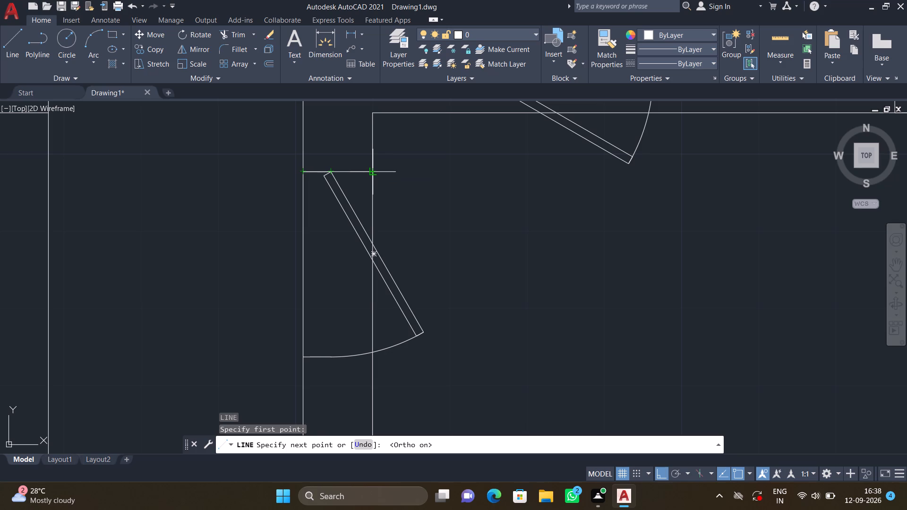
pyautogui.click(372, 170)
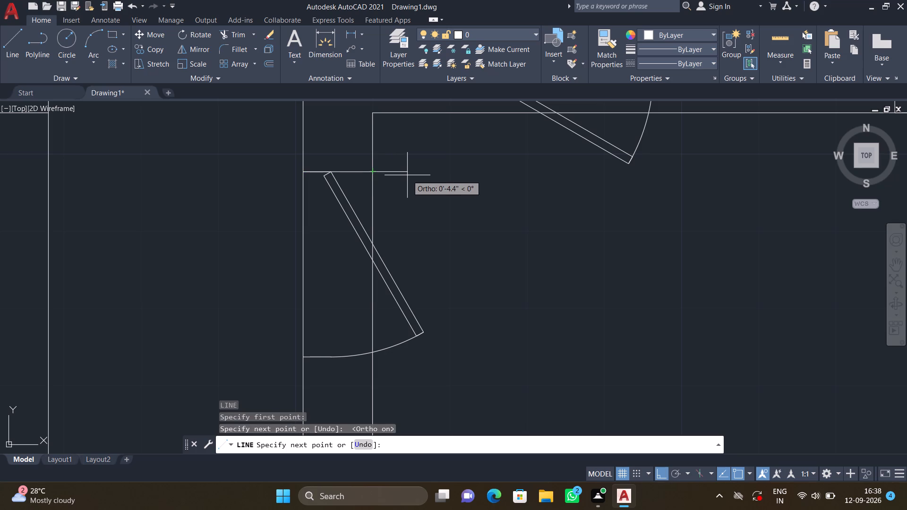
pyautogui.press('Return')
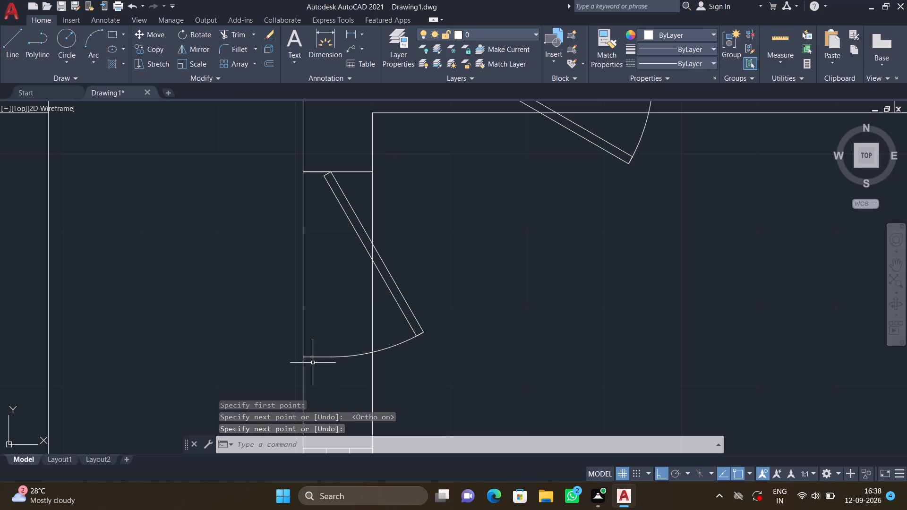
# Draw a second jamb line across the same left wall, from the end of the door's swing arc to the inner wall line.
pyautogui.moveTo(313, 363); pyautogui.dragTo(339, 236, button='middle')
pyautogui.scroll(-1, 340, 230)
pyautogui.scroll(2, 340, 230)
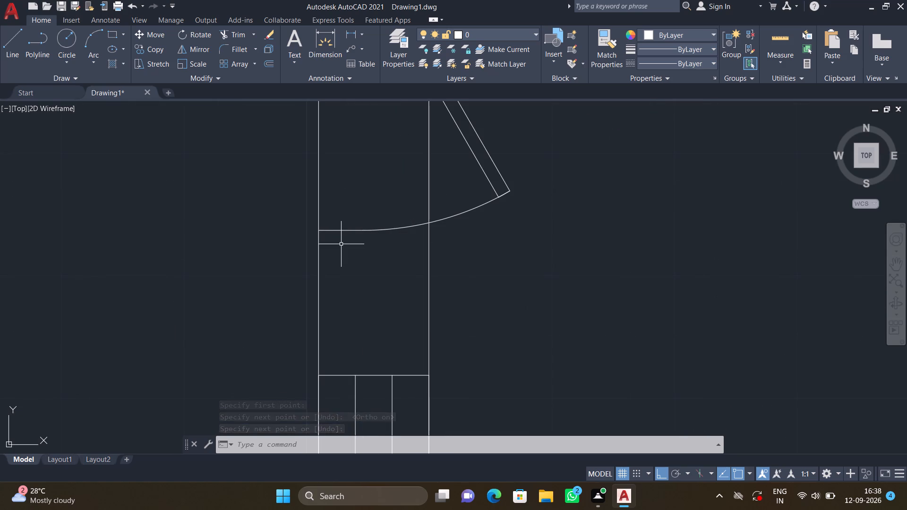
pyautogui.press('l')
pyautogui.press('Return')
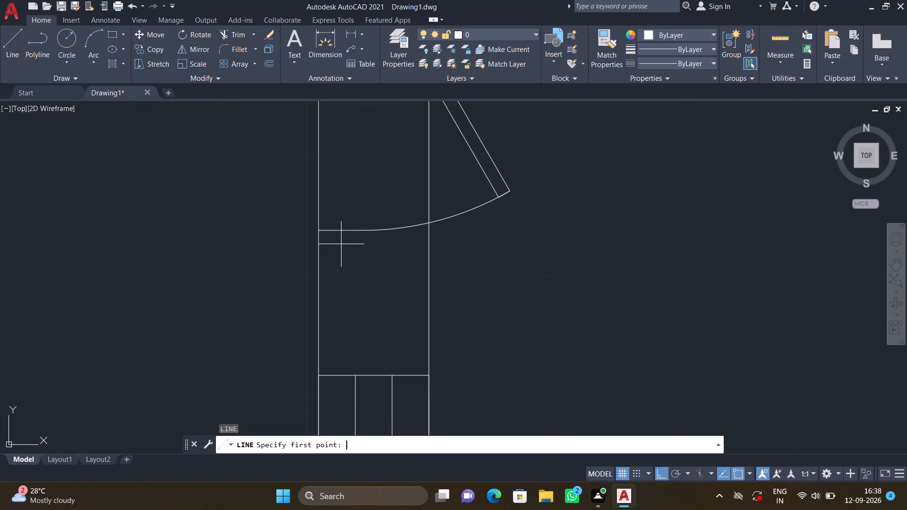
pyautogui.click(316, 232)
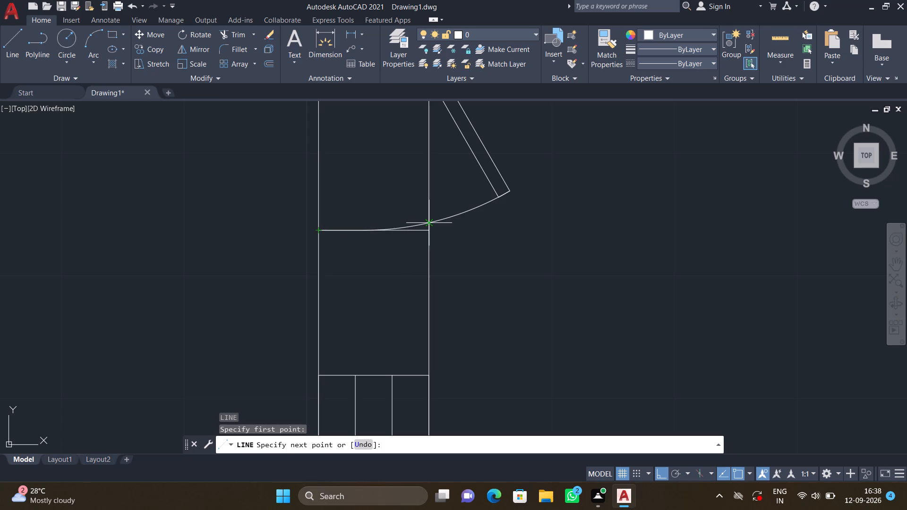
pyautogui.scroll(2, 423, 230)
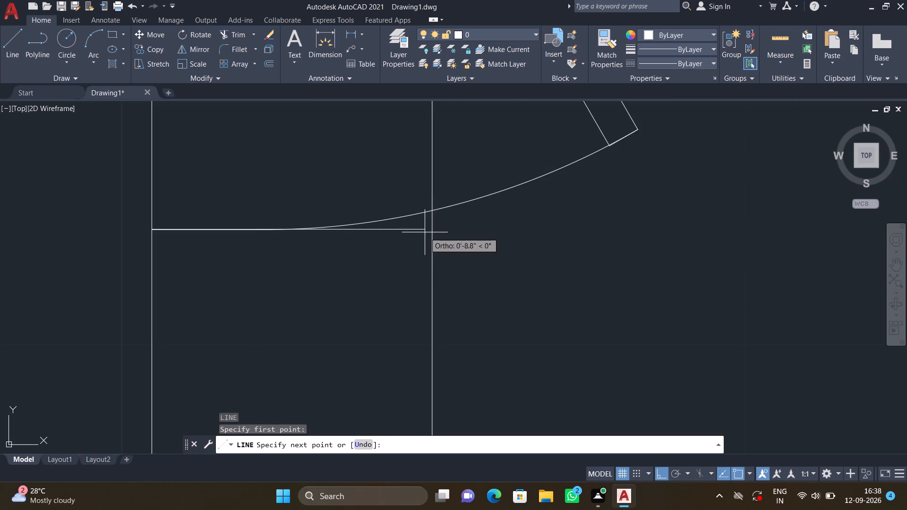
pyautogui.scroll(2, 435, 228)
pyautogui.click(424, 232)
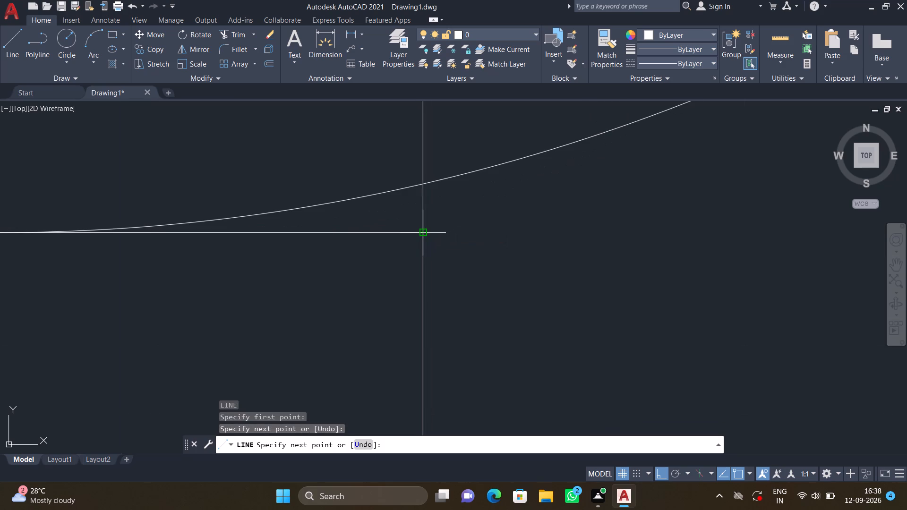
pyautogui.press('Return')
# Draw a jamb line across the upper-left room's top wall at the hinge end of its door, from outer to inner wall line.
pyautogui.scroll(-3, 424, 232)
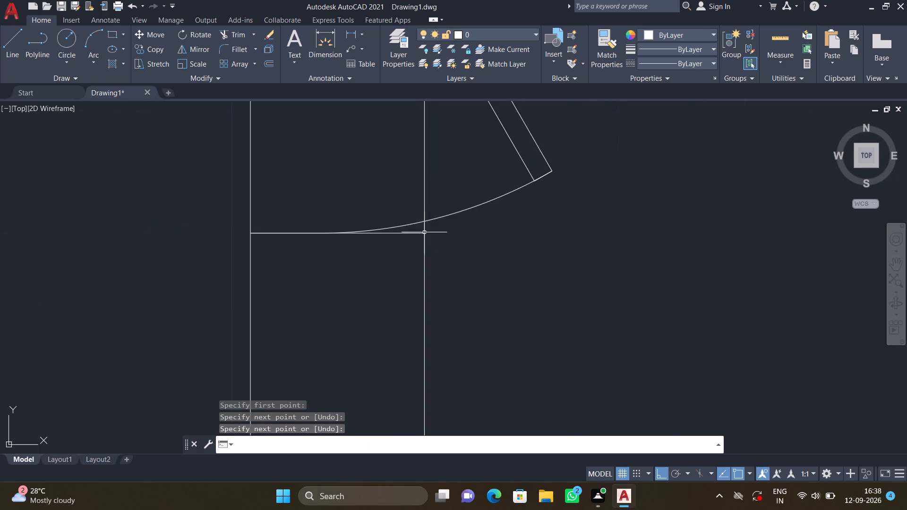
pyautogui.scroll(-2, 422, 219)
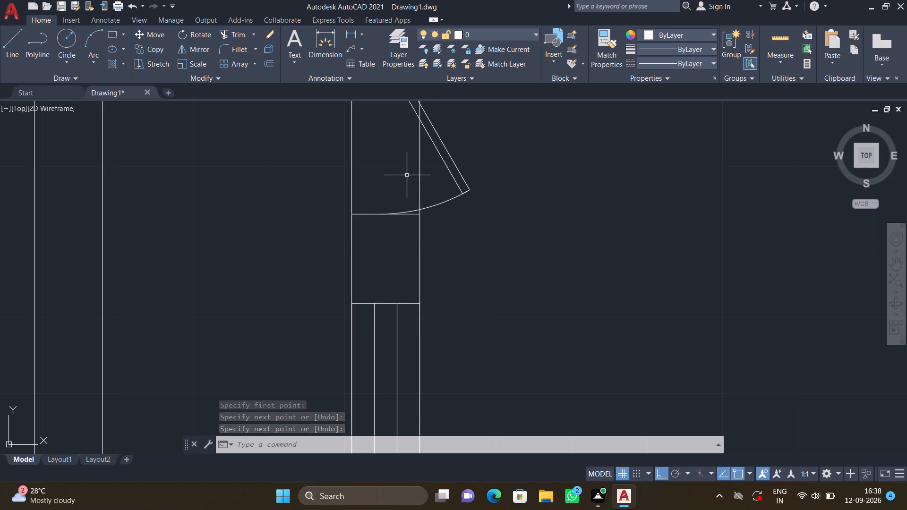
pyautogui.scroll(-1, 407, 174)
pyautogui.moveTo(450, 165); pyautogui.dragTo(447, 240, button='middle')
pyautogui.scroll(-1, 447, 232)
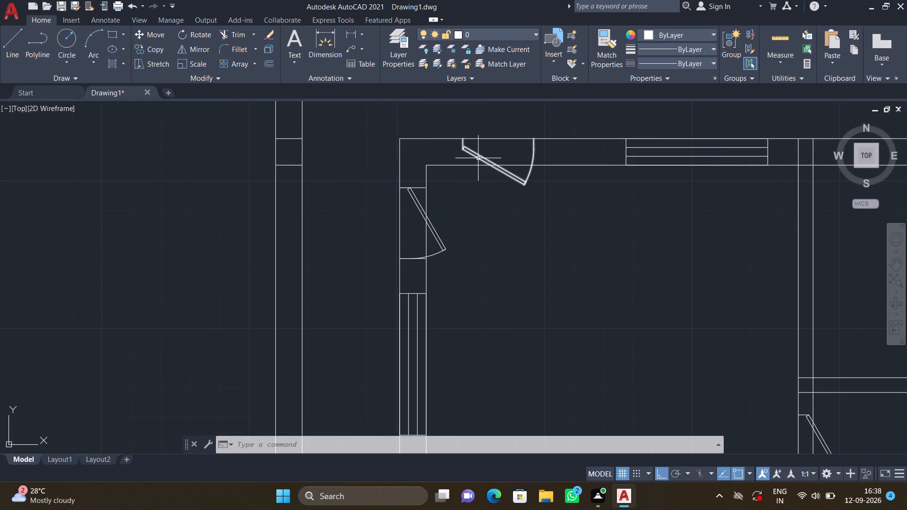
pyautogui.scroll(2, 477, 149)
pyautogui.press('l')
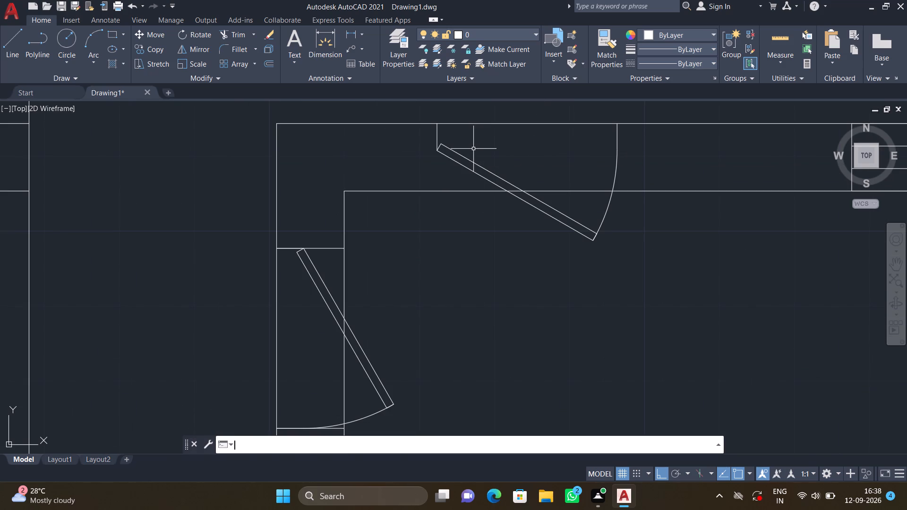
pyautogui.press('Return')
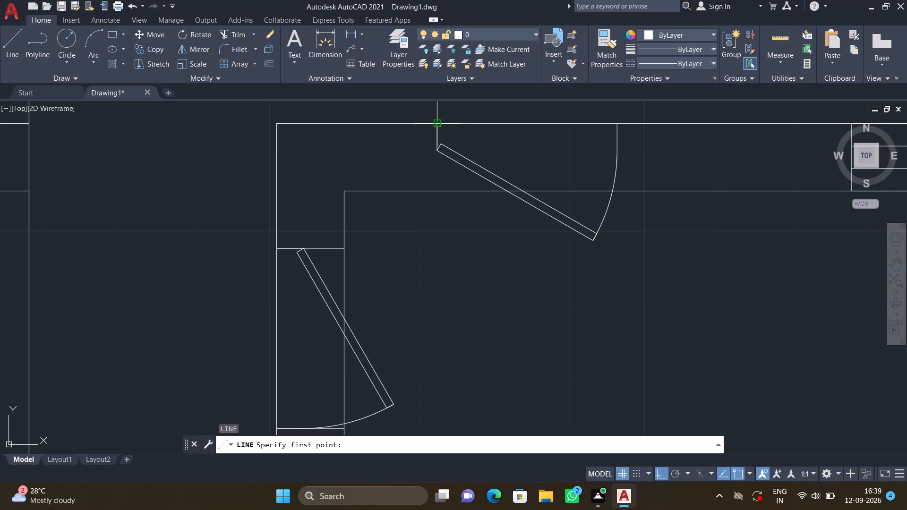
pyautogui.click(438, 124)
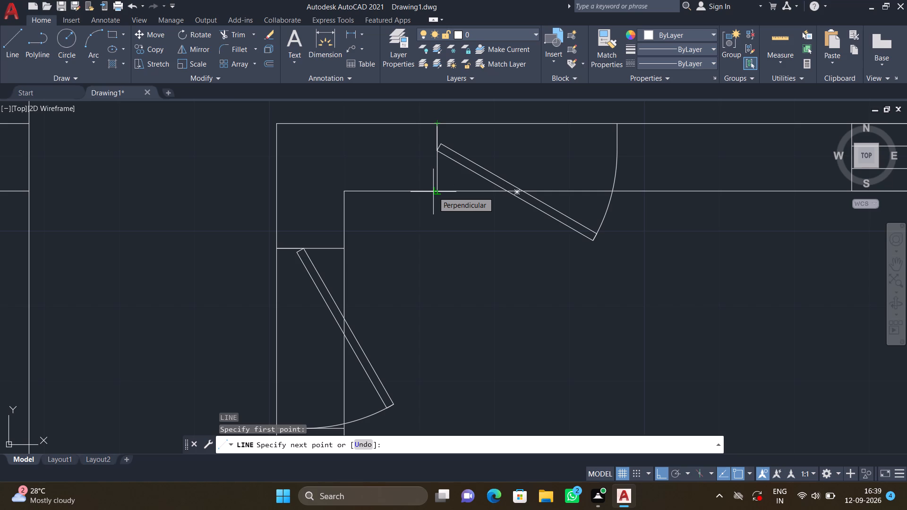
pyautogui.scroll(3, 433, 191)
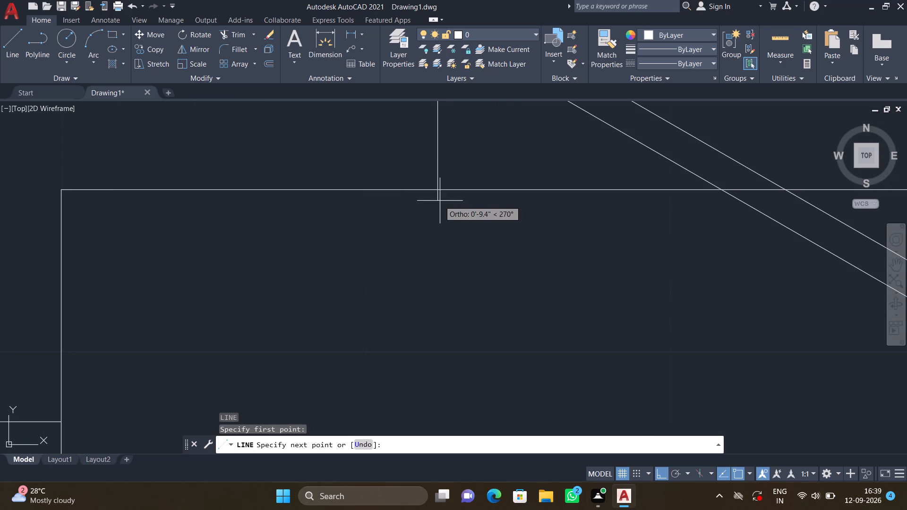
pyautogui.click(436, 190)
pyautogui.press('Return')
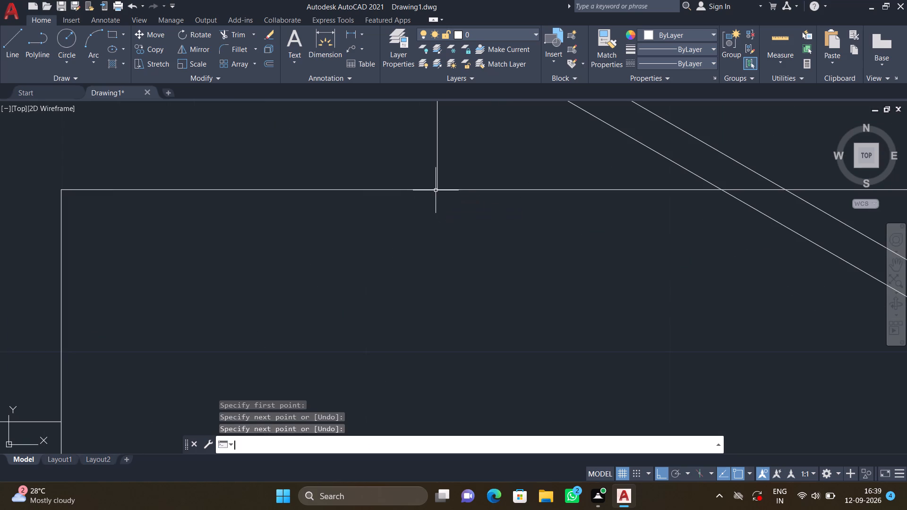
# Draw the other jamb line across the top wall, from the end of the door's swing arc perpendicular to the inner wall line.
pyautogui.scroll(-2, 436, 190)
pyautogui.moveTo(565, 156); pyautogui.dragTo(531, 192, button='middle')
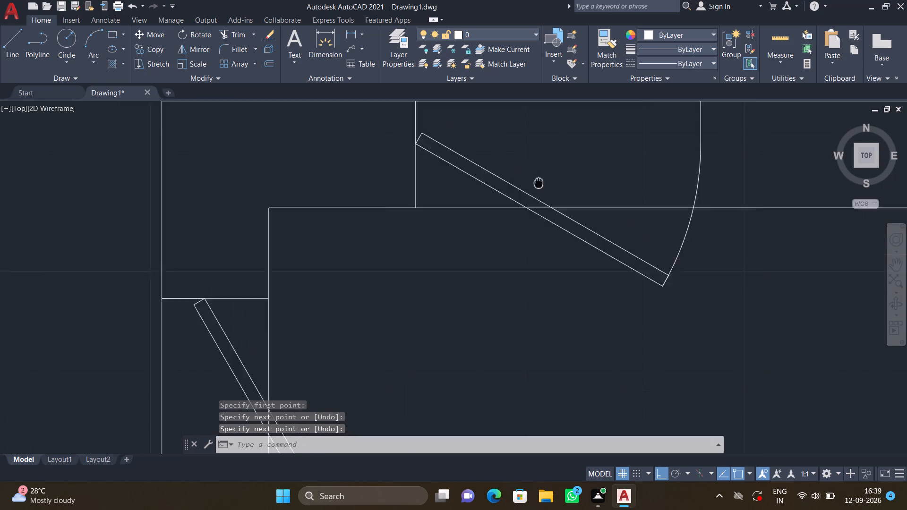
pyautogui.moveTo(531, 192); pyautogui.dragTo(507, 227, button='middle')
pyautogui.scroll(1, 702, 177)
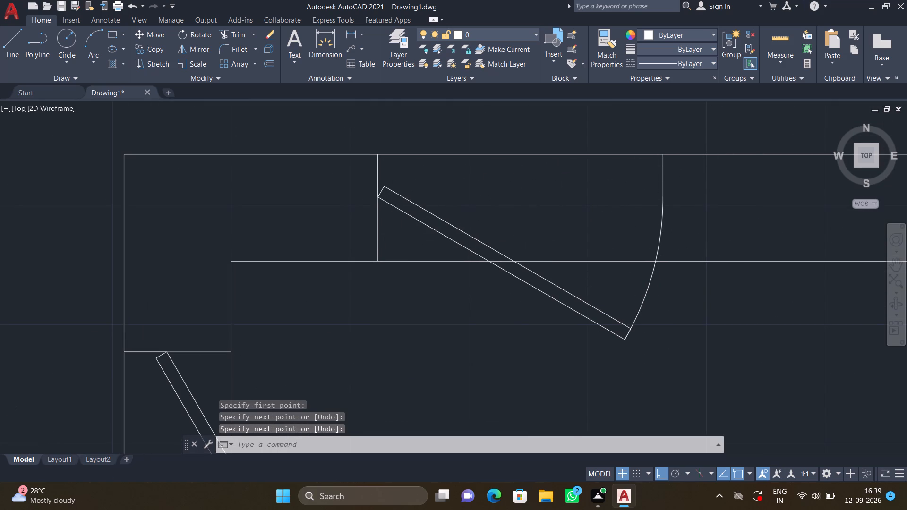
pyautogui.press('l')
pyautogui.press('Return')
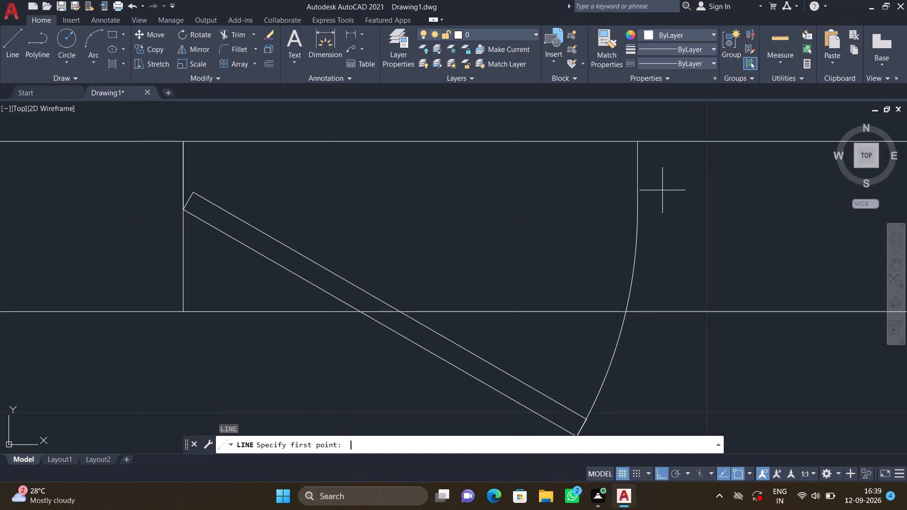
pyautogui.click(636, 144)
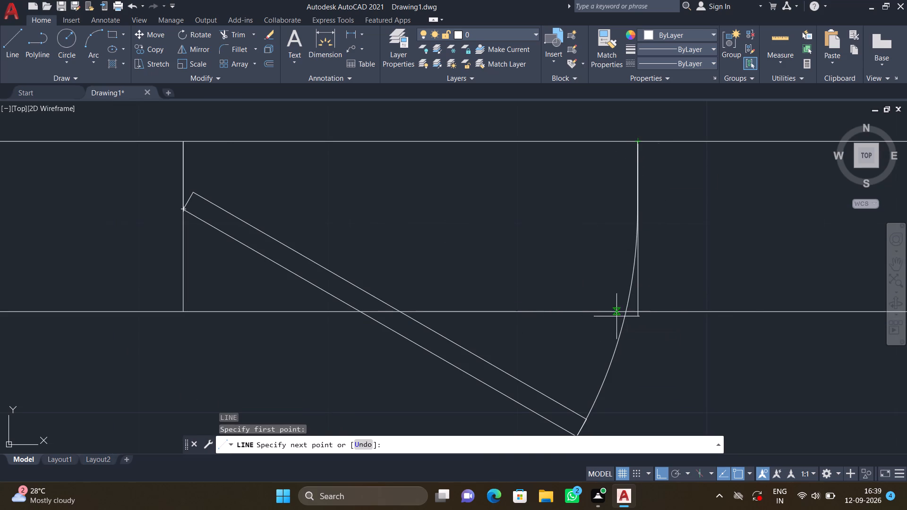
pyautogui.scroll(3, 663, 304)
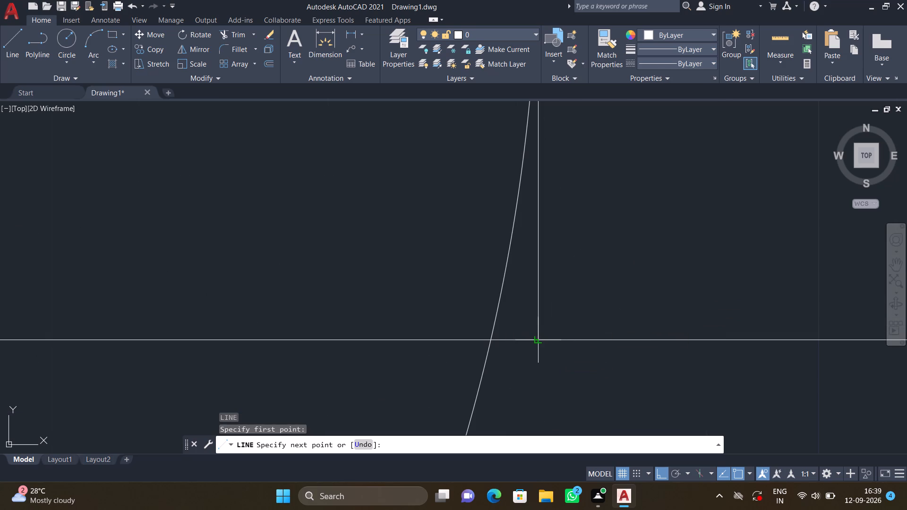
pyautogui.click(539, 340)
pyautogui.press('Return')
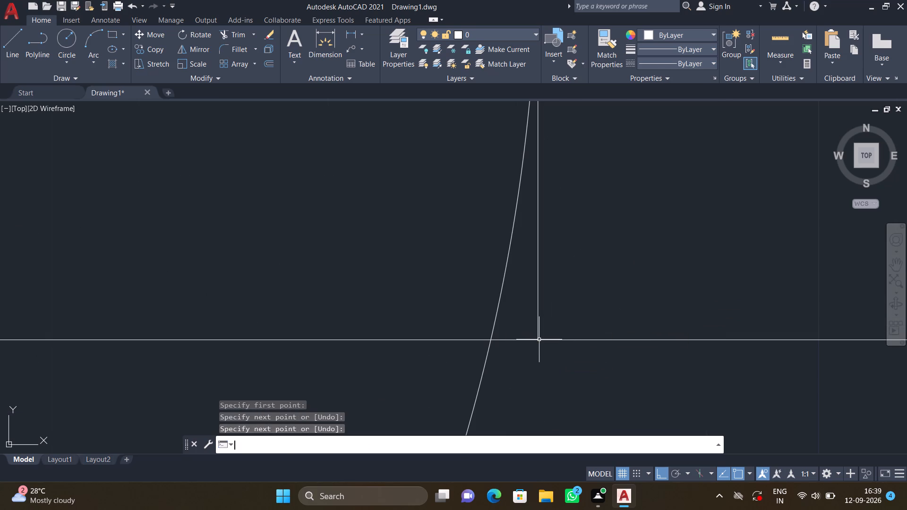
# Trim the top wall's outer line between the two jamb lines of the upper-left room's door opening.
pyautogui.scroll(-3, 402, 239)
pyautogui.scroll(-1, 269, 294)
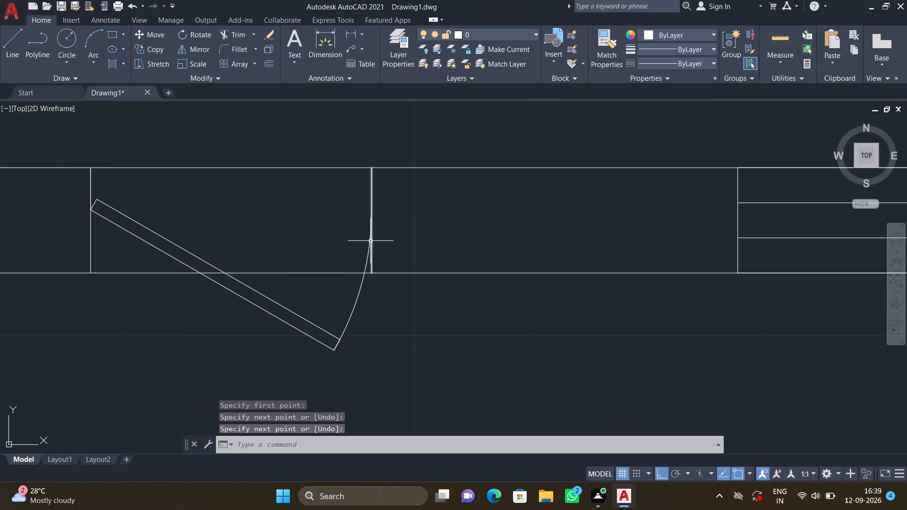
pyautogui.moveTo(218, 301); pyautogui.dragTo(262, 256, button='middle')
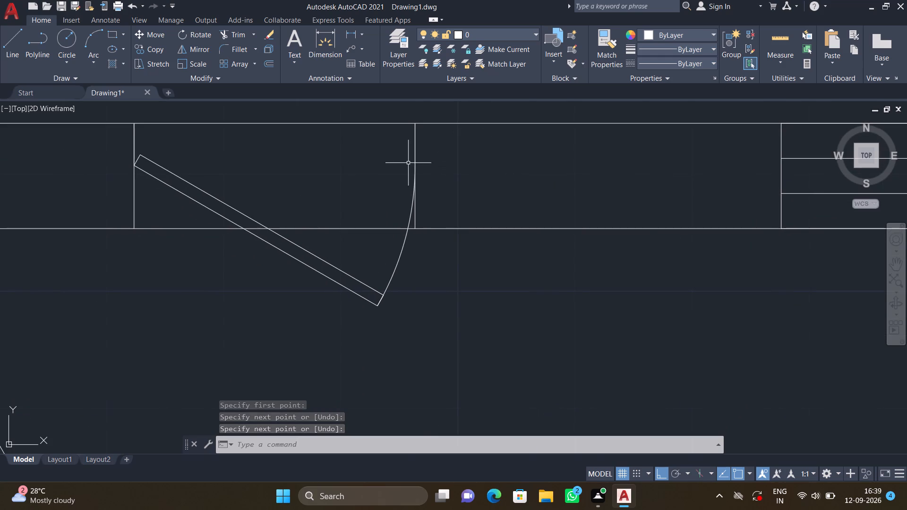
pyautogui.scroll(-1, 363, 177)
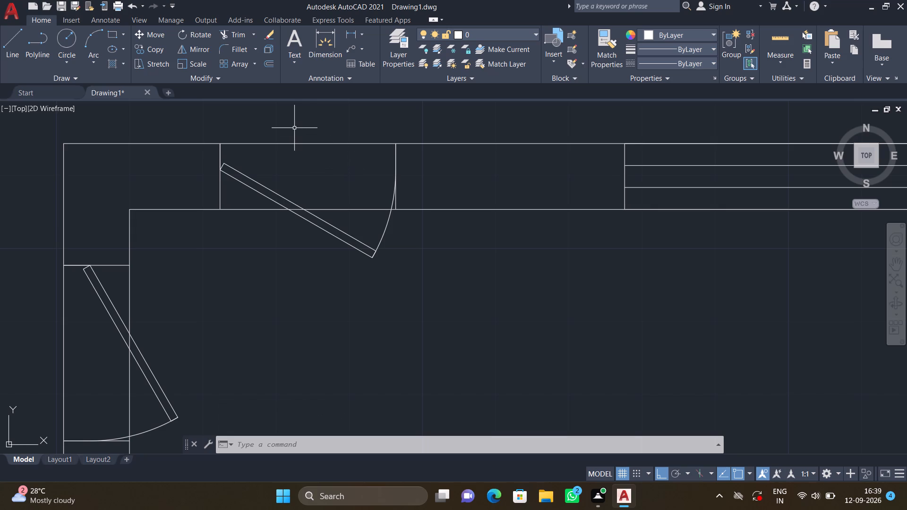
pyautogui.write('TR')
pyautogui.press('Return')
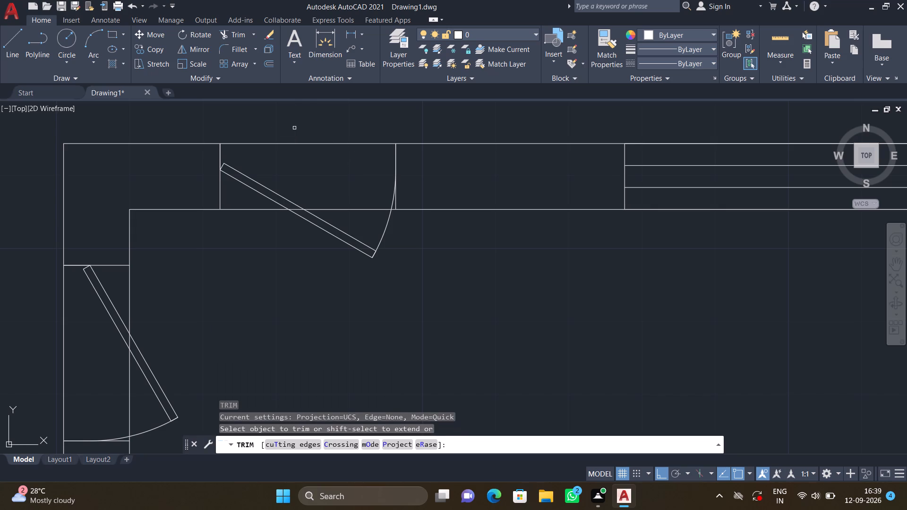
pyautogui.moveTo(294, 132); pyautogui.dragTo(311, 162)
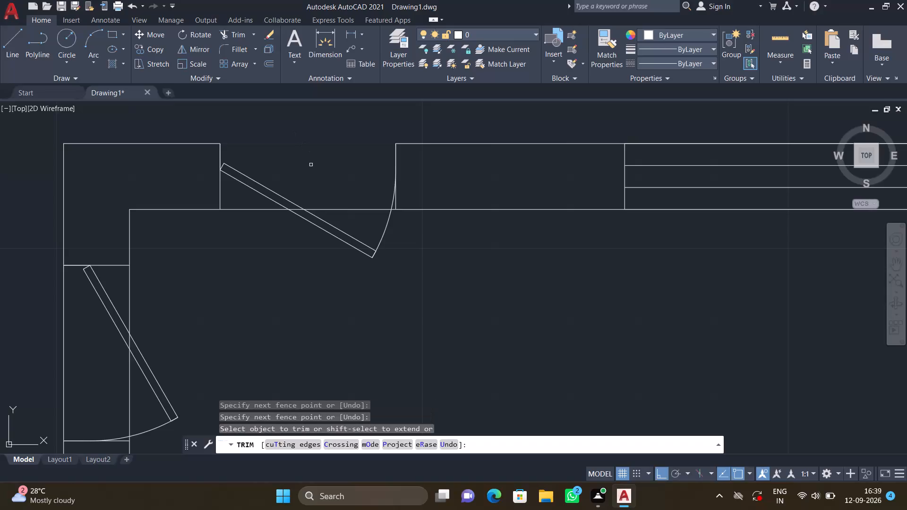
# Trim the top wall's inner line across the same door opening, including the pieces beside and inside the door leaf.
pyautogui.click(365, 195)
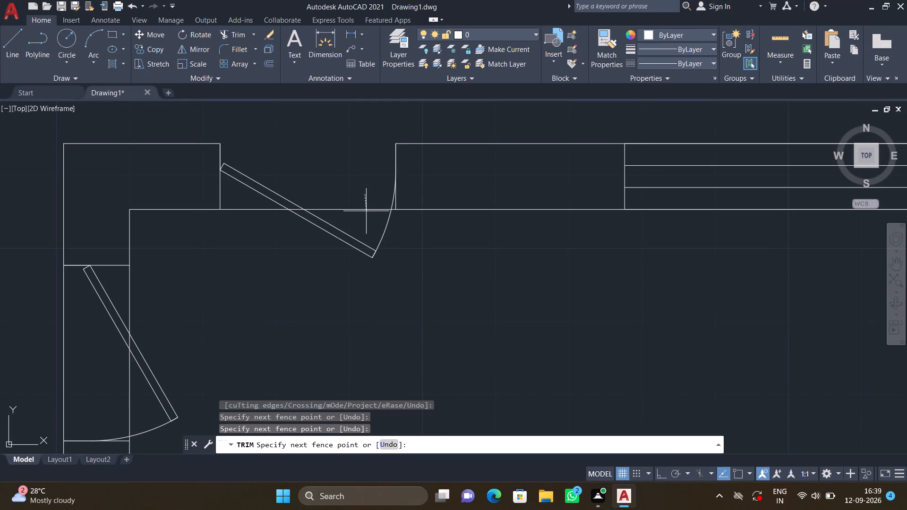
pyautogui.click(368, 218)
pyautogui.scroll(1, 265, 229)
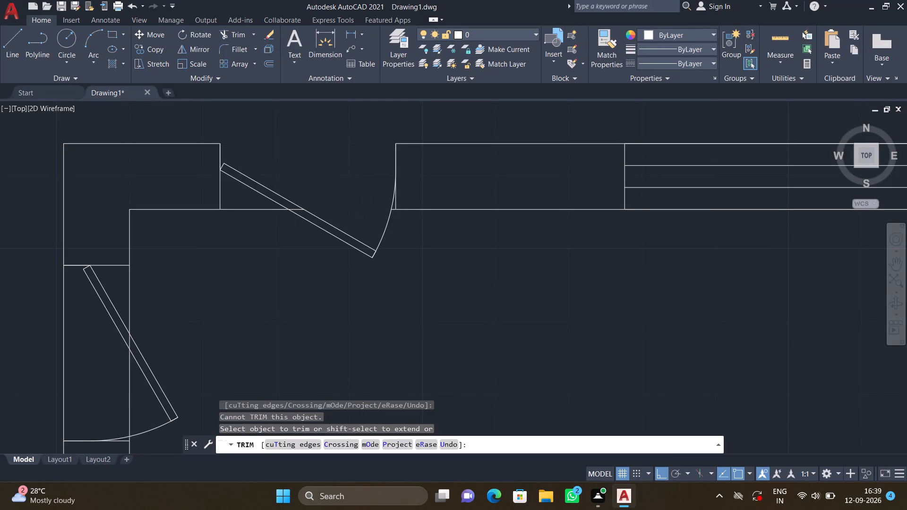
pyautogui.scroll(1, 265, 229)
pyautogui.click(240, 169)
pyautogui.click(247, 200)
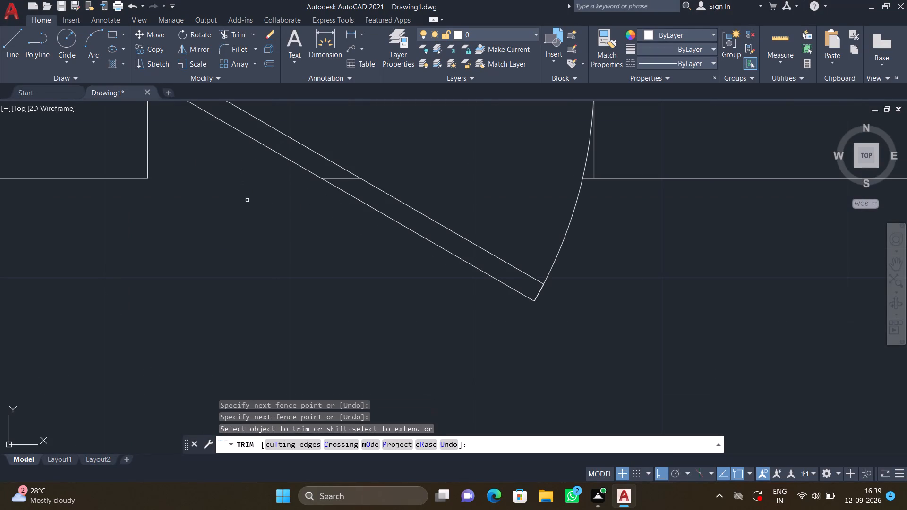
pyautogui.click(338, 172)
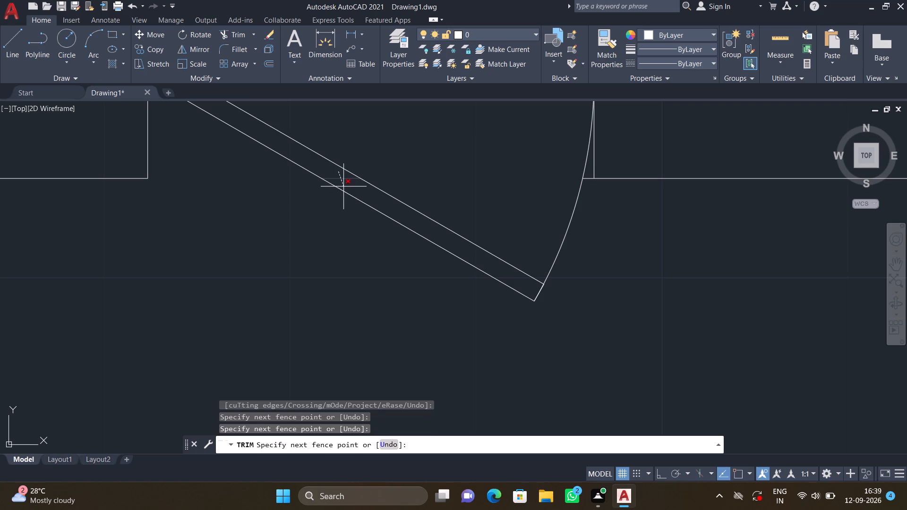
pyautogui.click(343, 187)
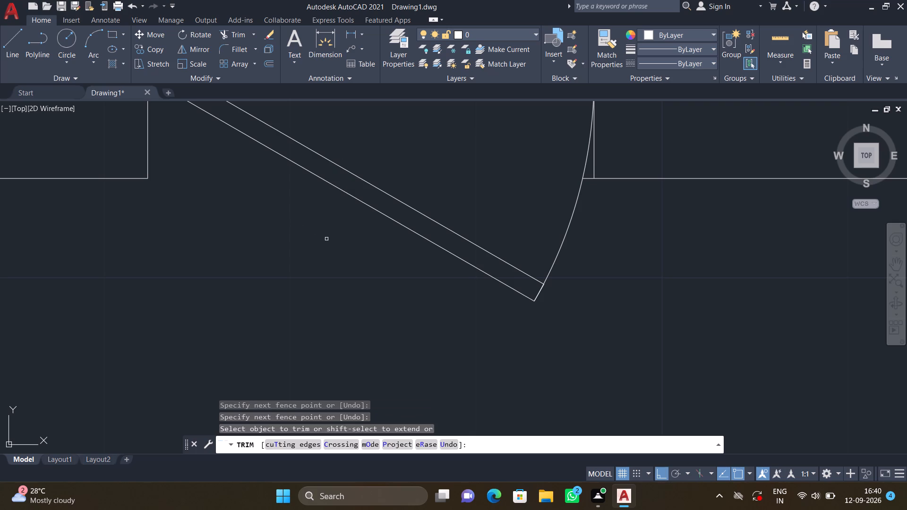
# Trim the short piece of the top wall's inner line between the door's swing arc and the jamb line.
pyautogui.scroll(-2, 327, 241)
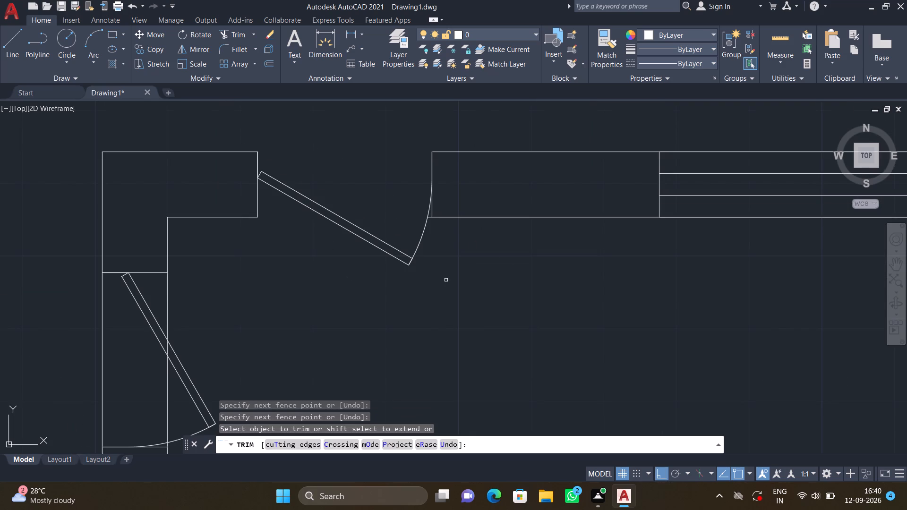
pyautogui.scroll(2, 426, 231)
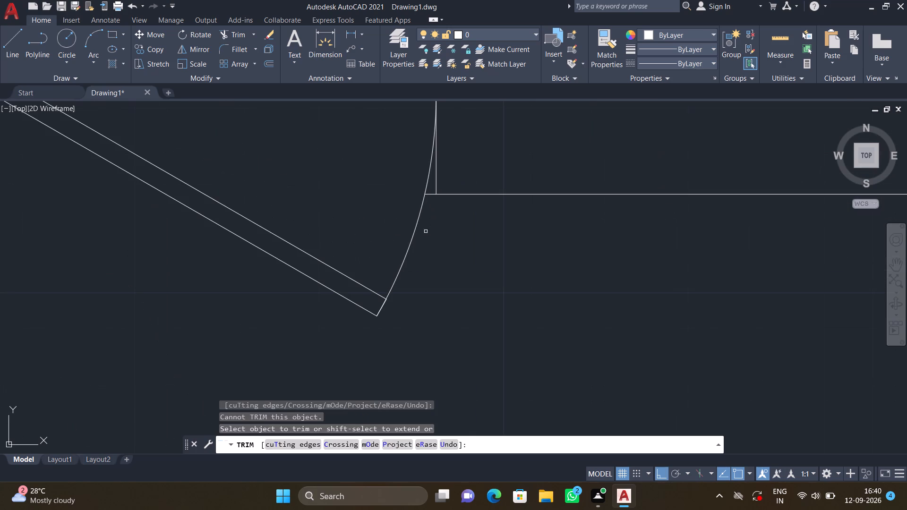
pyautogui.click(429, 190)
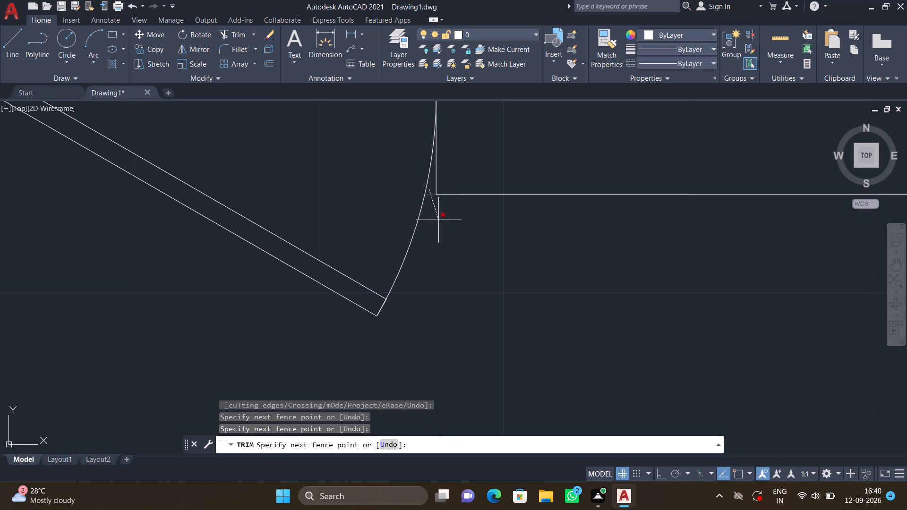
pyautogui.press('Return')
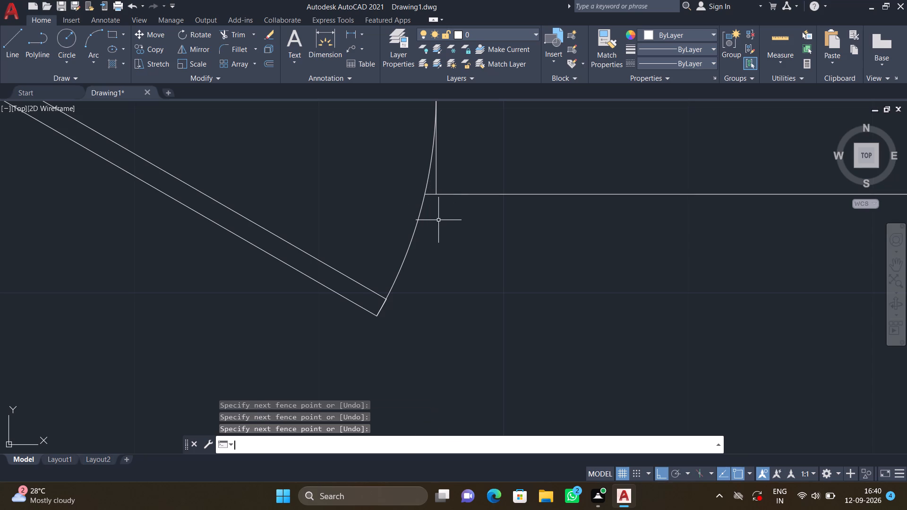
pyautogui.scroll(3, 428, 209)
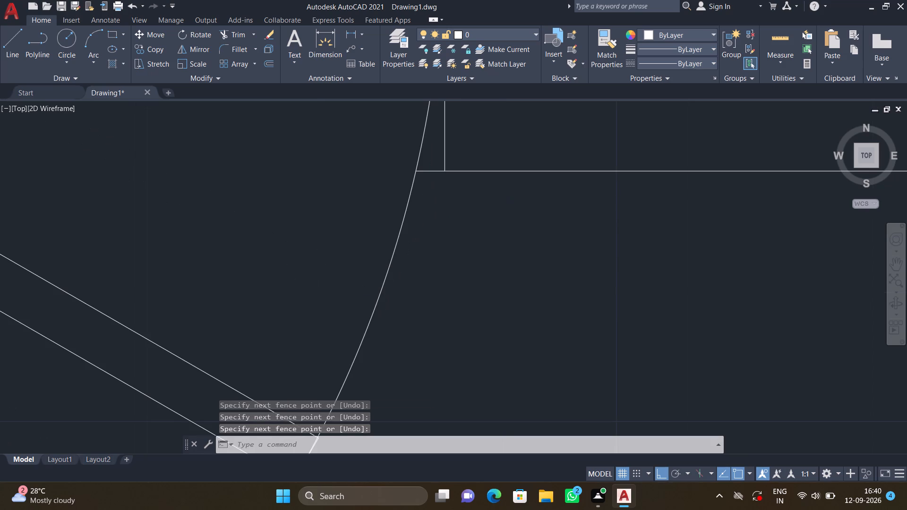
pyautogui.write('TR')
pyautogui.press('Return')
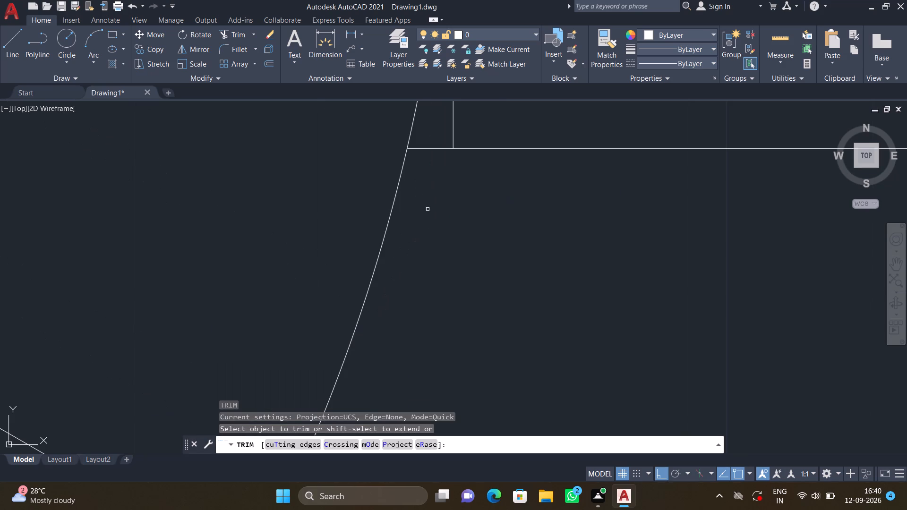
pyautogui.click(433, 136)
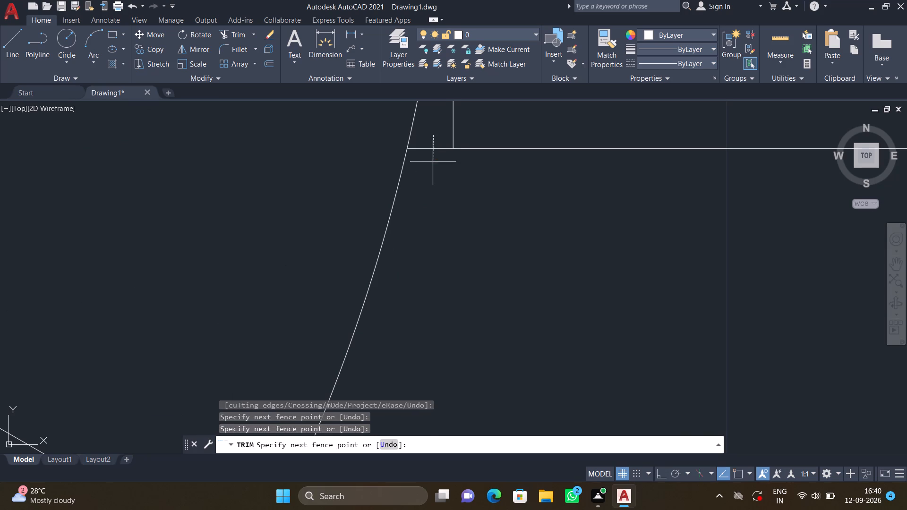
pyautogui.click(438, 179)
pyautogui.press('Return')
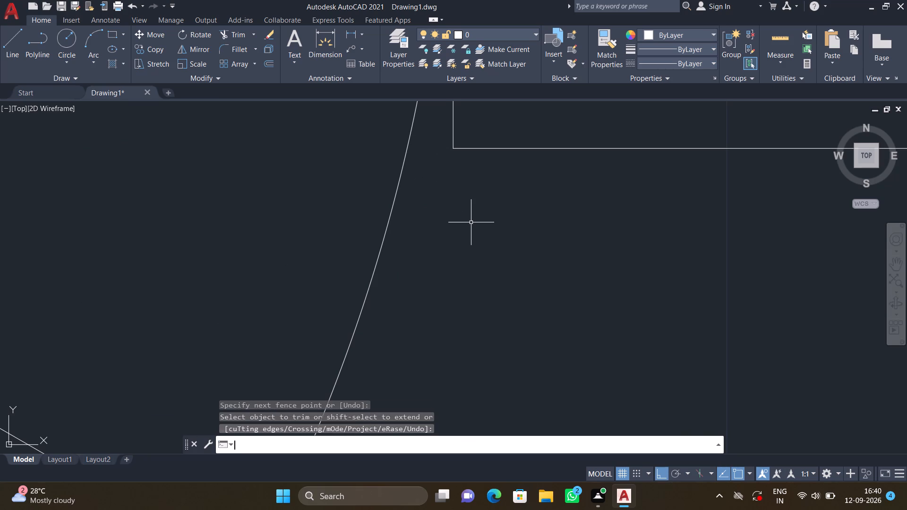
# Trim the left wall's outer line between the two jamb lines of the upper-left room's door opening.
pyautogui.scroll(-5, 463, 218)
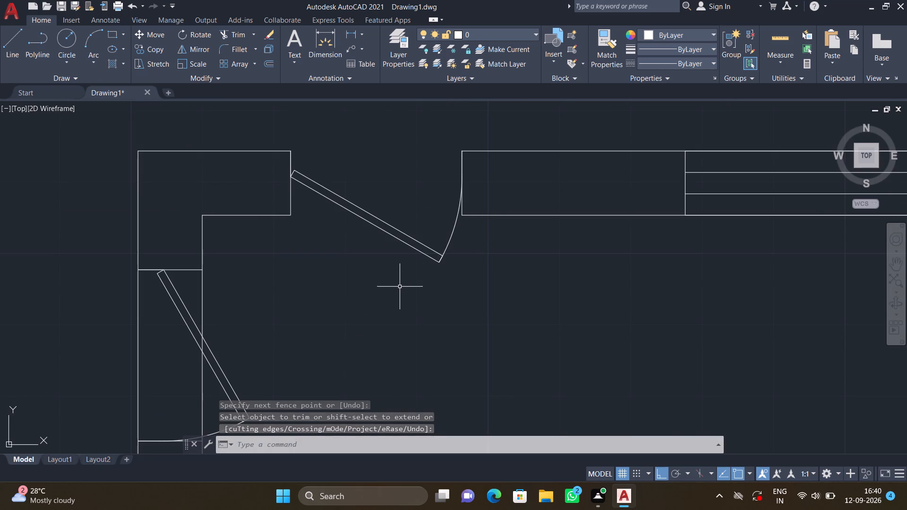
pyautogui.scroll(-1, 384, 285)
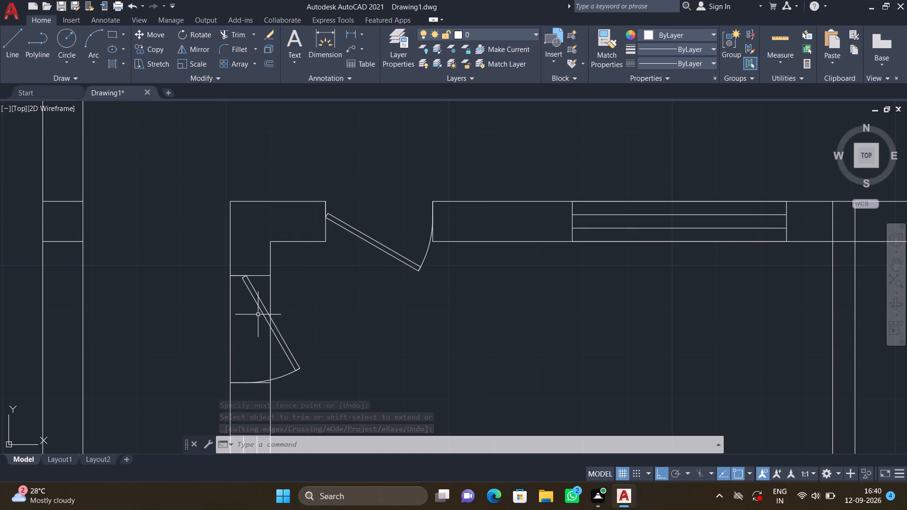
pyautogui.moveTo(252, 326); pyautogui.dragTo(252, 311, button='middle')
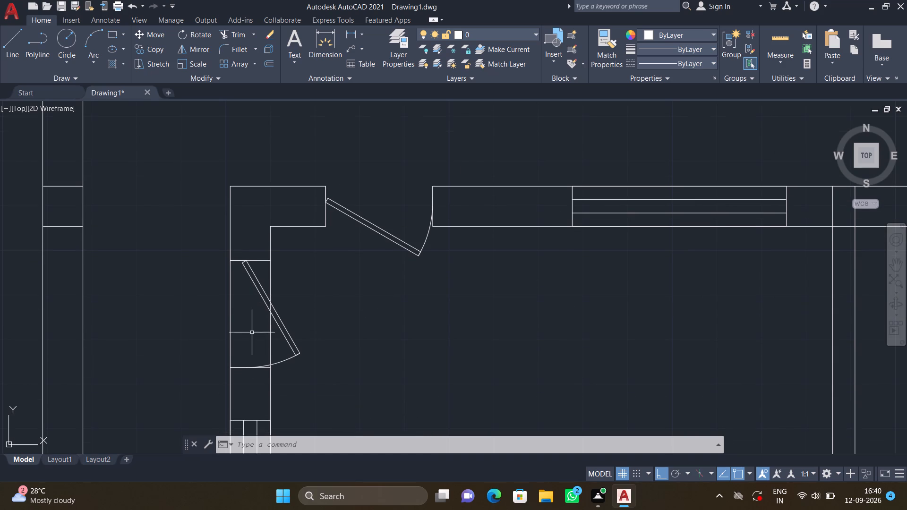
pyautogui.scroll(1, 252, 354)
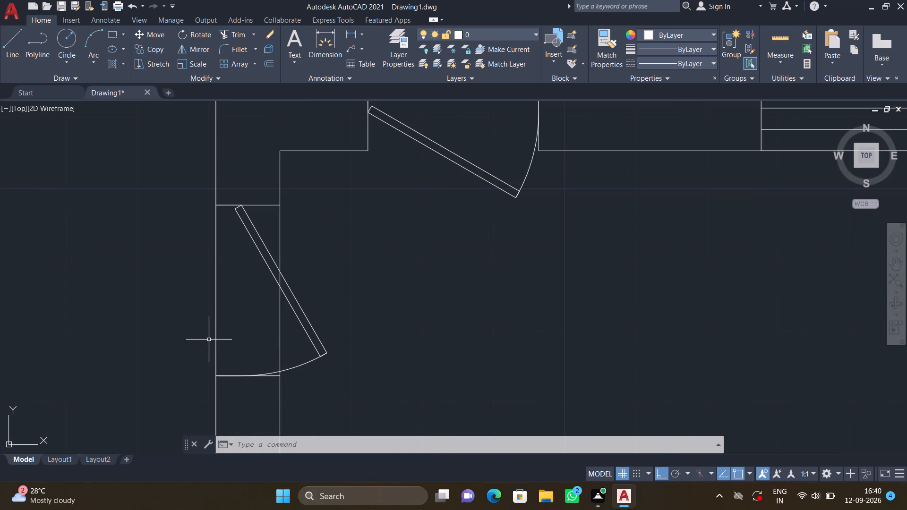
pyautogui.write('TR')
pyautogui.press('Return')
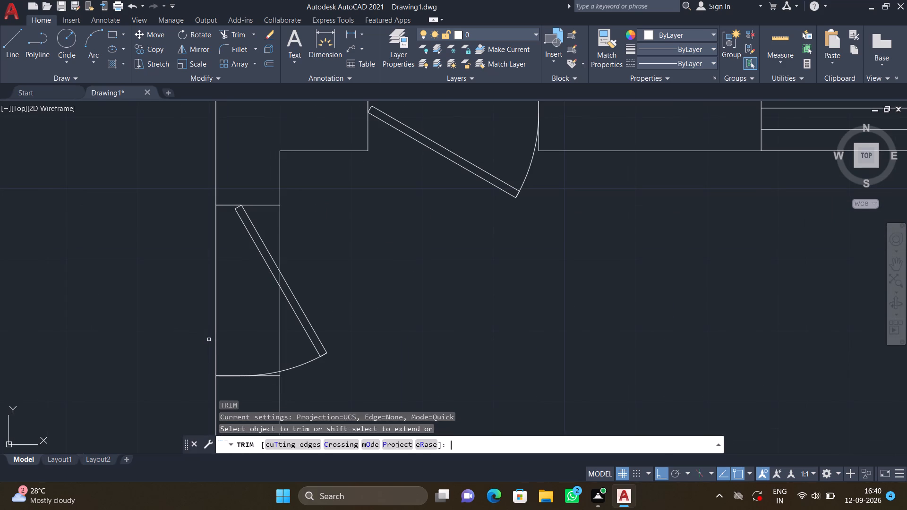
pyautogui.click(188, 331)
pyautogui.click(246, 325)
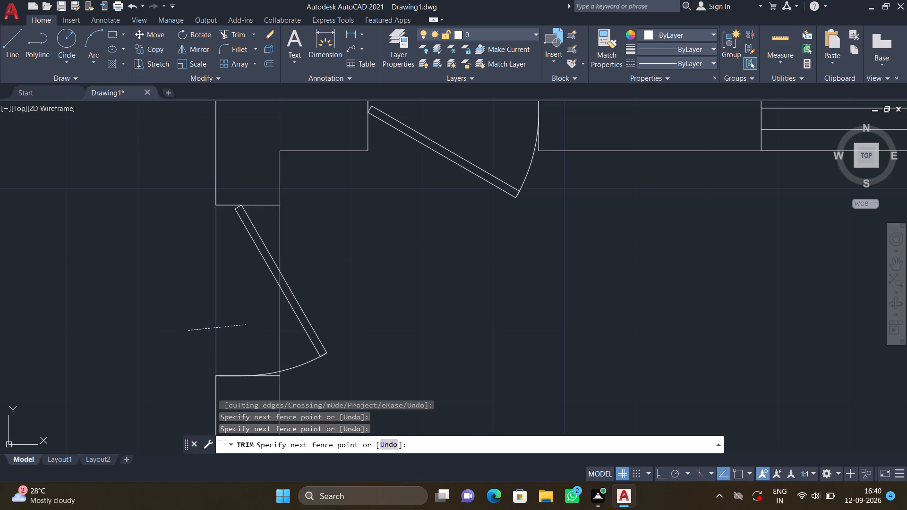
# Trim the left wall's inner line from the door's swing arc through the door leaf up to the hinge-end jamb.
pyautogui.click(252, 323)
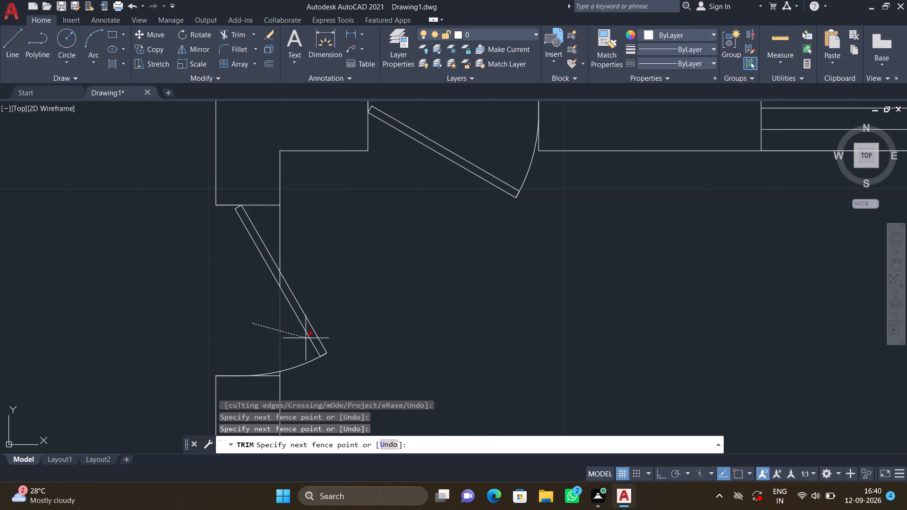
pyautogui.click(303, 339)
pyautogui.scroll(3, 274, 294)
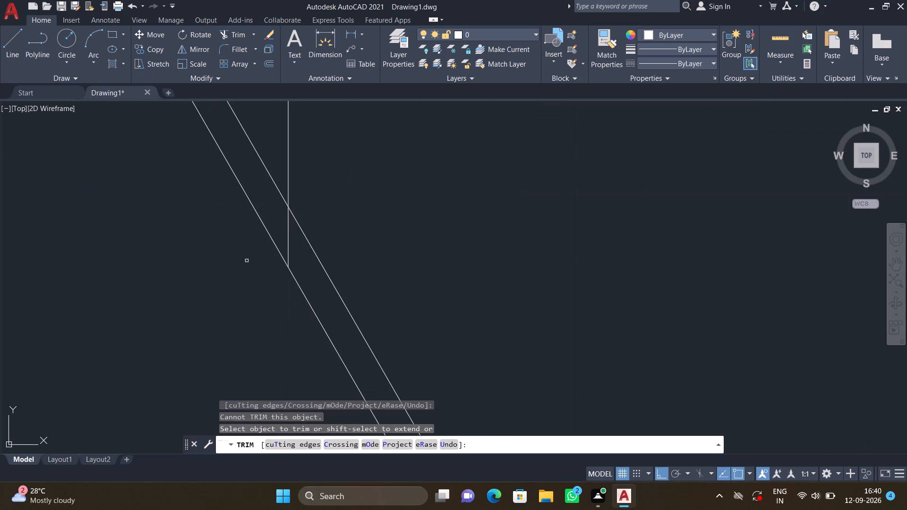
pyautogui.click(282, 237)
pyautogui.click(296, 245)
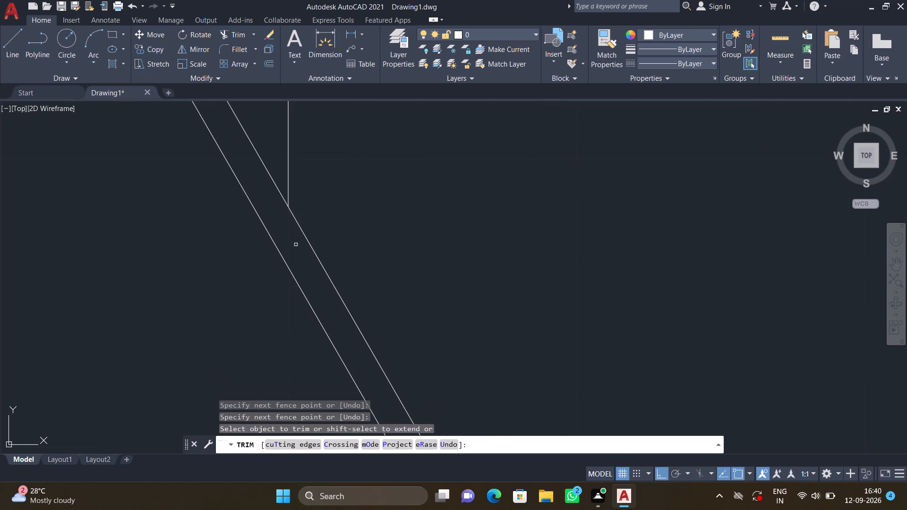
pyautogui.scroll(-2, 446, 155)
pyautogui.moveTo(337, 214); pyautogui.dragTo(324, 289, button='middle')
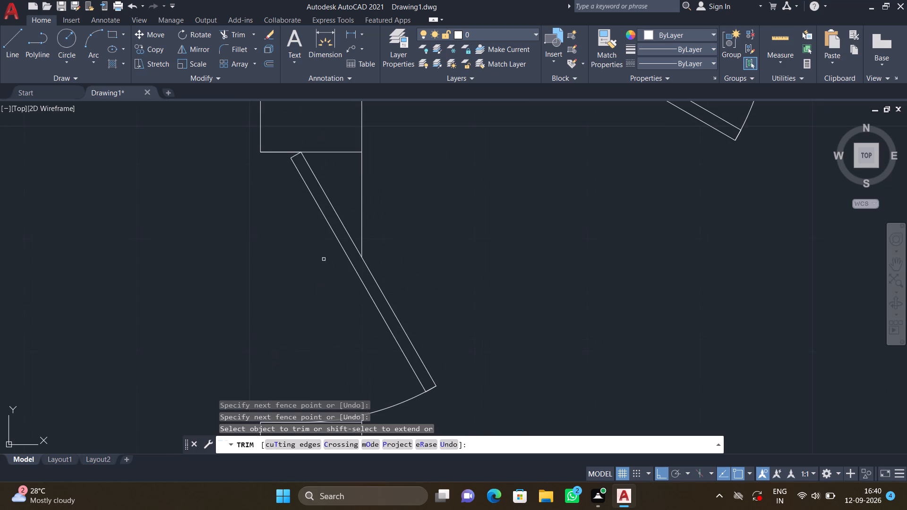
pyautogui.click(351, 193)
pyautogui.click(381, 187)
# Trim the short piece of the left wall's inner line between the door's swing arc and the lower jamb line.
pyautogui.scroll(-1, 427, 189)
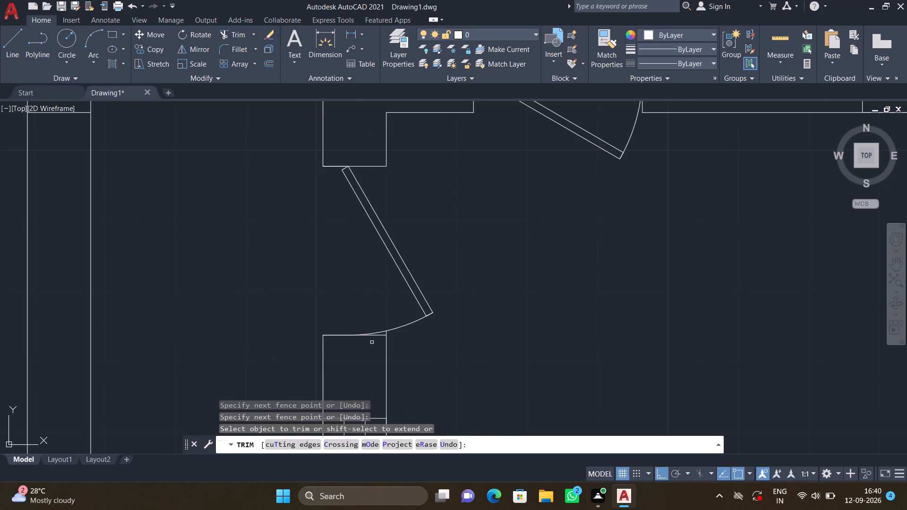
pyautogui.scroll(4, 371, 341)
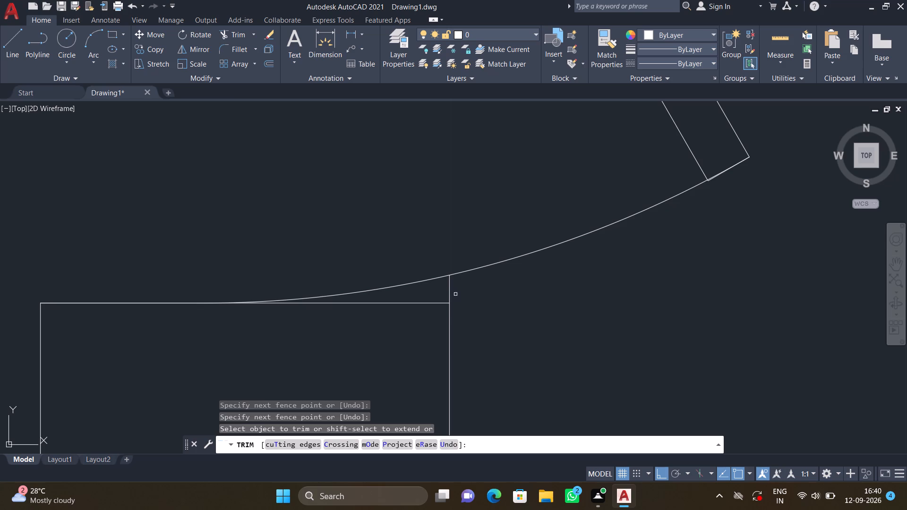
pyautogui.click(439, 298)
pyautogui.click(460, 294)
# Trim the horizontal partition's two lines where they cross the left exterior wall below the upper-left room's window.
pyautogui.scroll(-2, 506, 295)
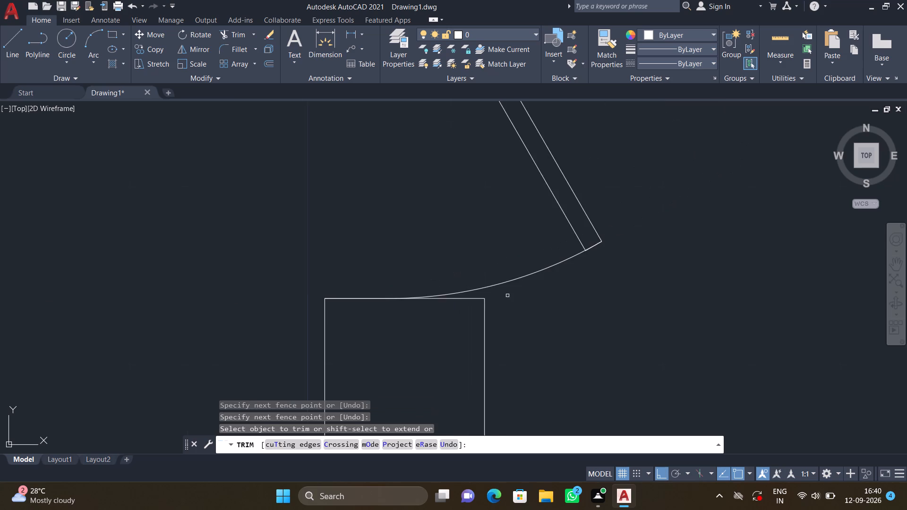
pyautogui.scroll(-2, 526, 304)
pyautogui.scroll(-1, 630, 304)
pyautogui.scroll(-1, 685, 289)
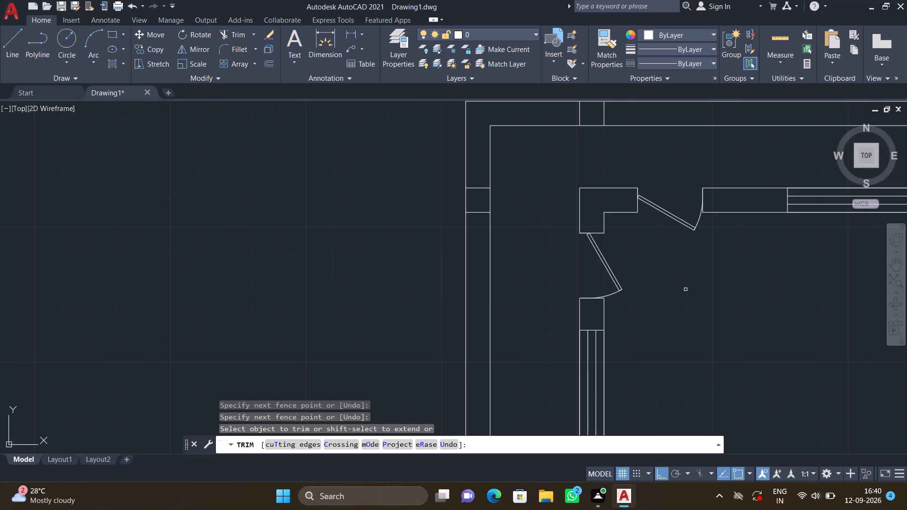
pyautogui.scroll(-2, 685, 294)
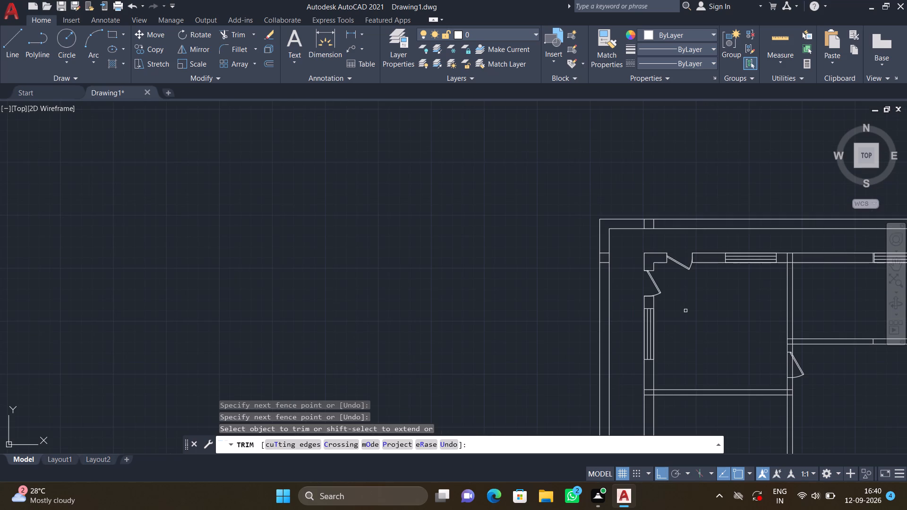
pyautogui.moveTo(687, 315); pyautogui.dragTo(479, 208, button='middle')
pyautogui.middleClick(479, 208)
pyautogui.scroll(2, 445, 272)
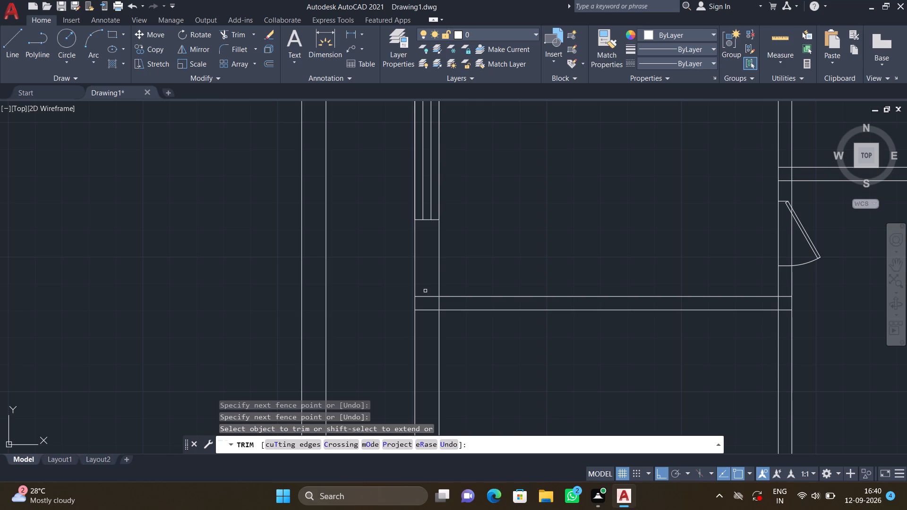
pyautogui.click(424, 290)
pyautogui.click(432, 320)
pyautogui.press('Return')
# Draw a short line across the thickness of the upper-left room's lower partition, slightly right of its midpoint.
pyautogui.scroll(-1, 438, 336)
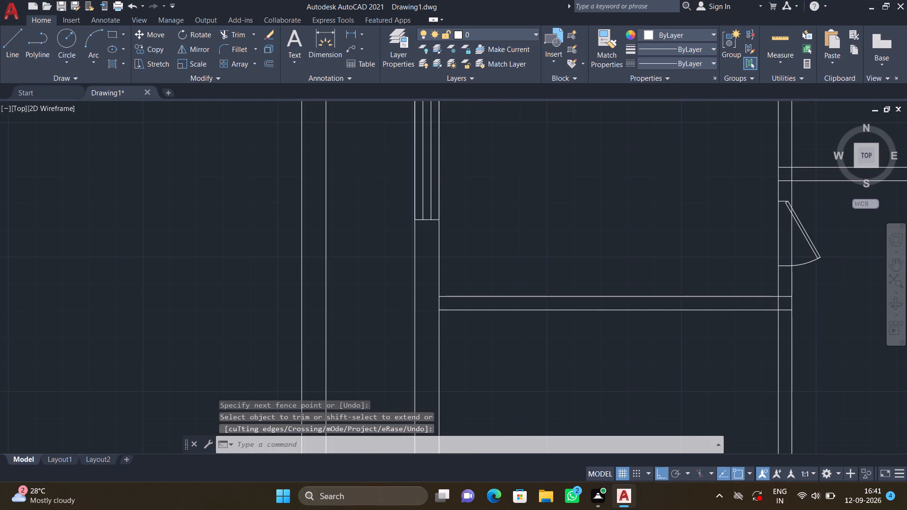
pyautogui.moveTo(513, 340); pyautogui.dragTo(360, 220, button='middle')
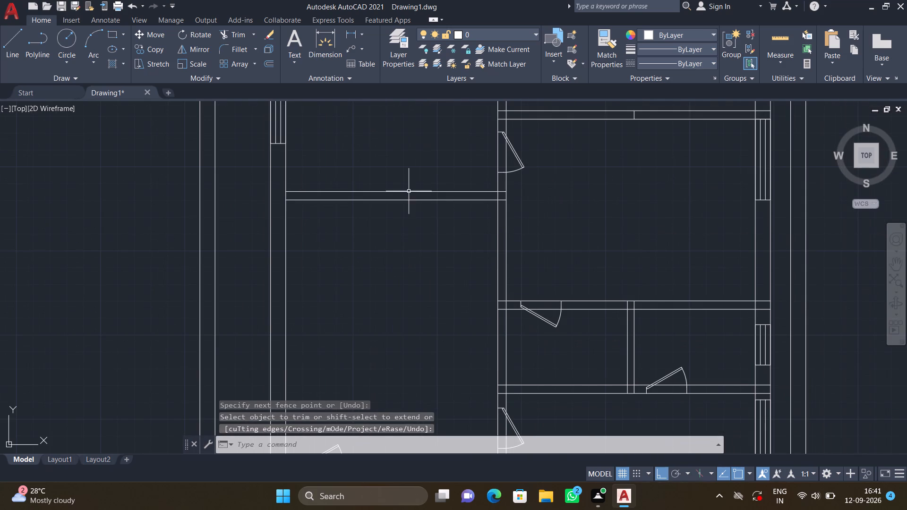
pyautogui.scroll(2, 404, 189)
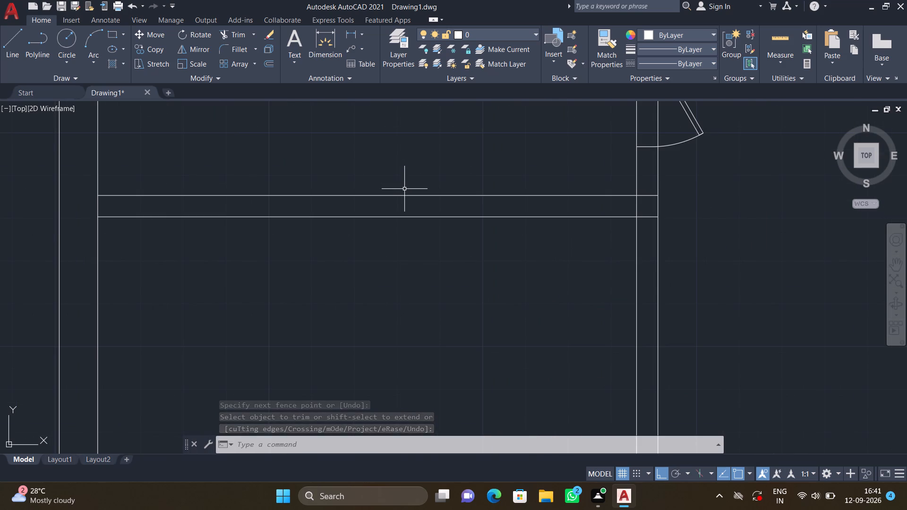
pyautogui.press('l')
pyautogui.press('Return')
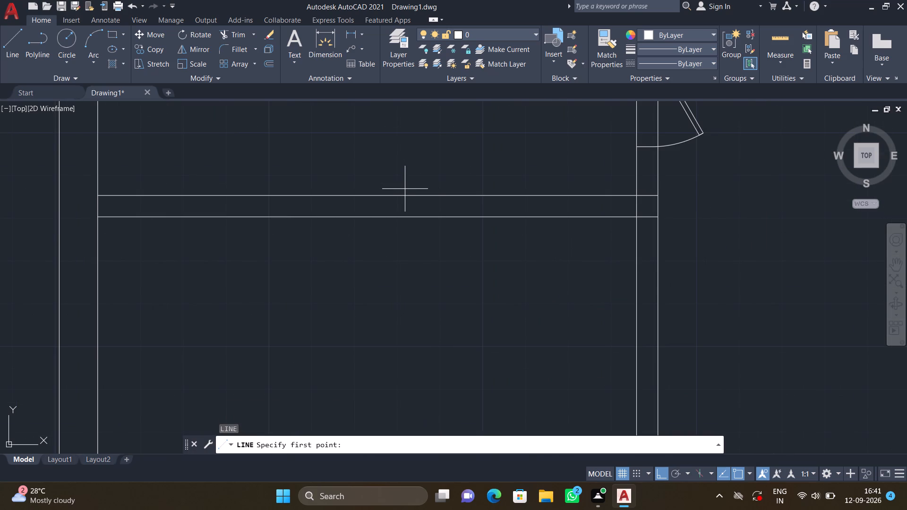
pyautogui.click(396, 196)
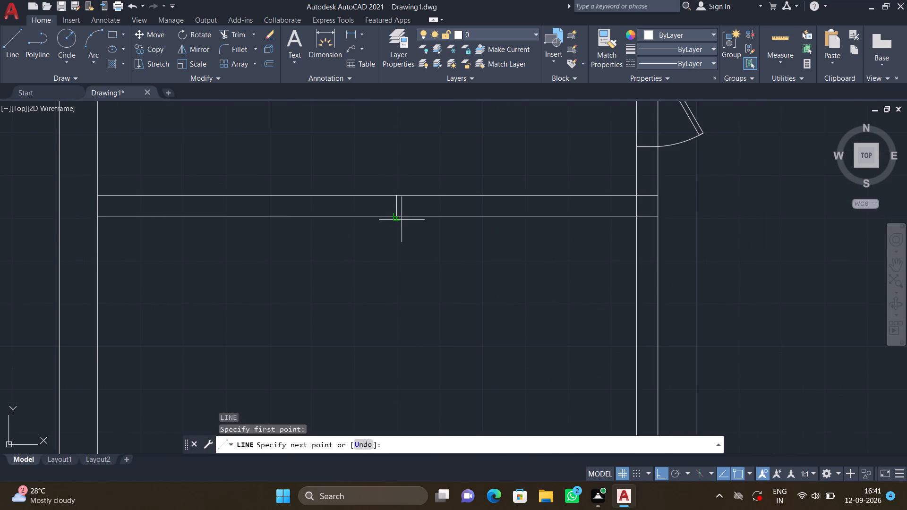
pyautogui.click(398, 216)
pyautogui.press('Return')
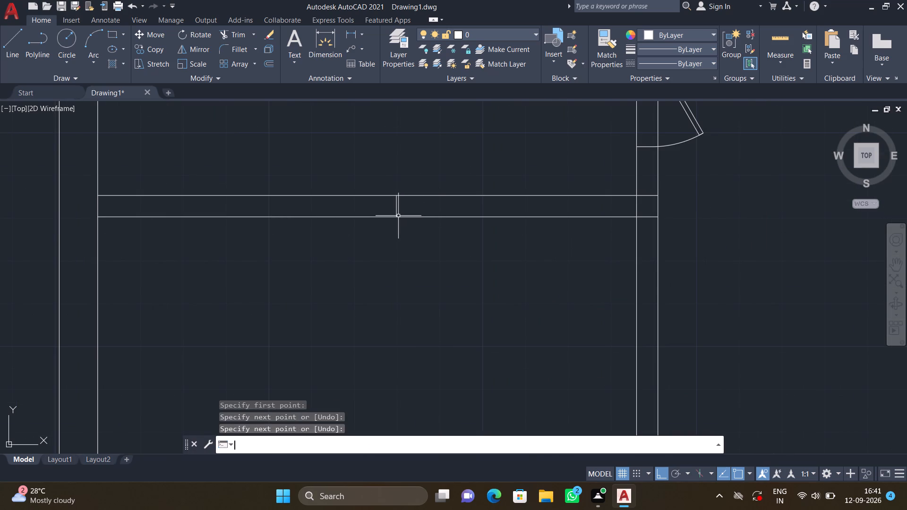
# Trim both lines of that horizontal partition between the left exterior wall and the new cross line.
pyautogui.write('TR')
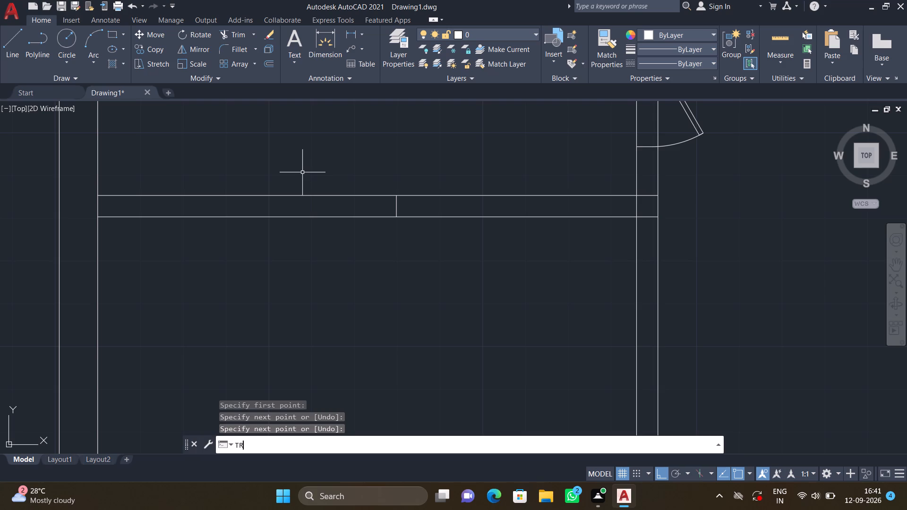
pyautogui.press('Return')
pyautogui.click(302, 172)
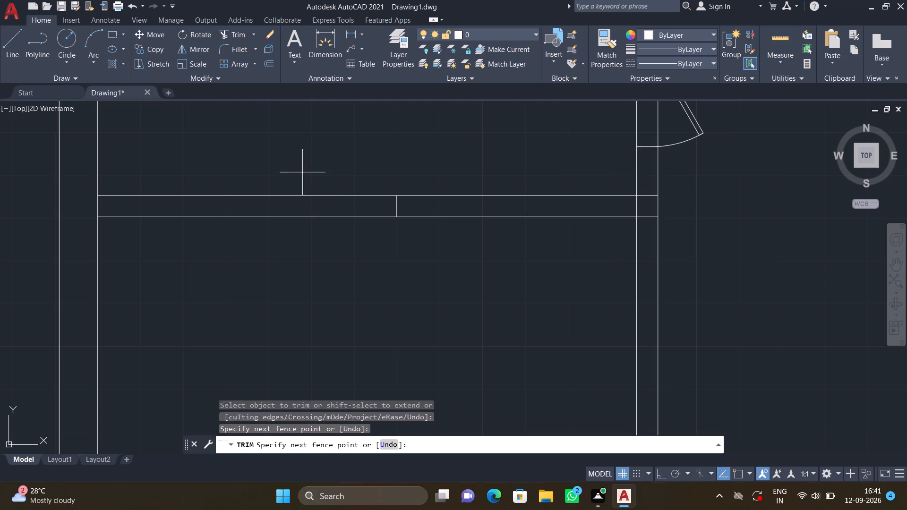
pyautogui.click(308, 265)
# Clean up the junction of the shortened partition and the central vertical partition by trimming the overlapping lines inside it.
pyautogui.scroll(-2, 308, 266)
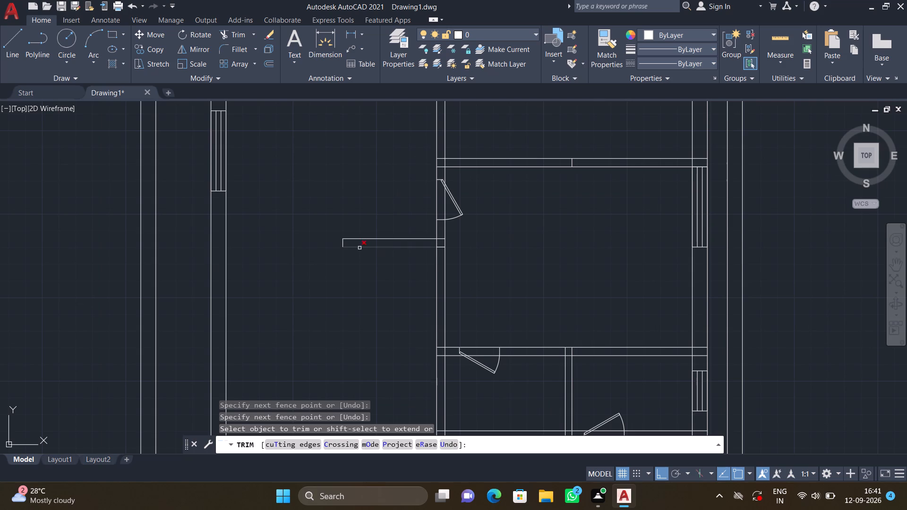
pyautogui.scroll(1, 451, 239)
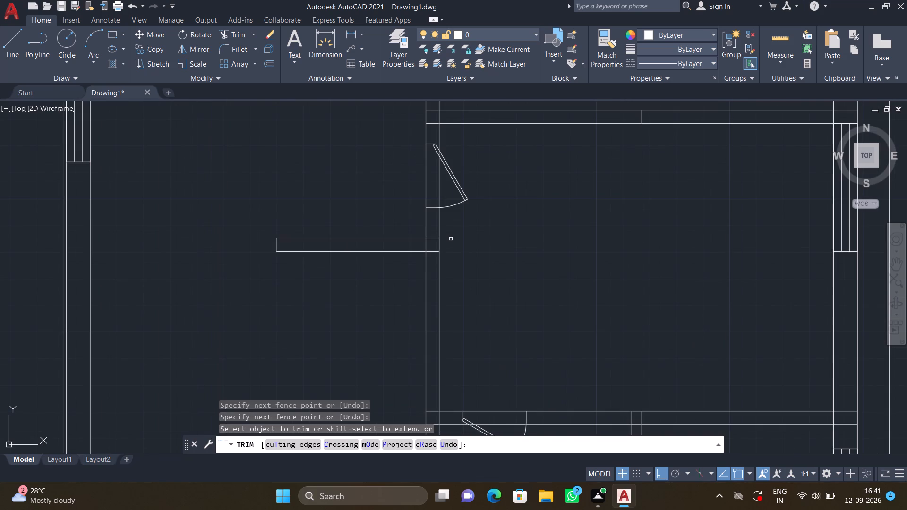
pyautogui.scroll(1, 438, 228)
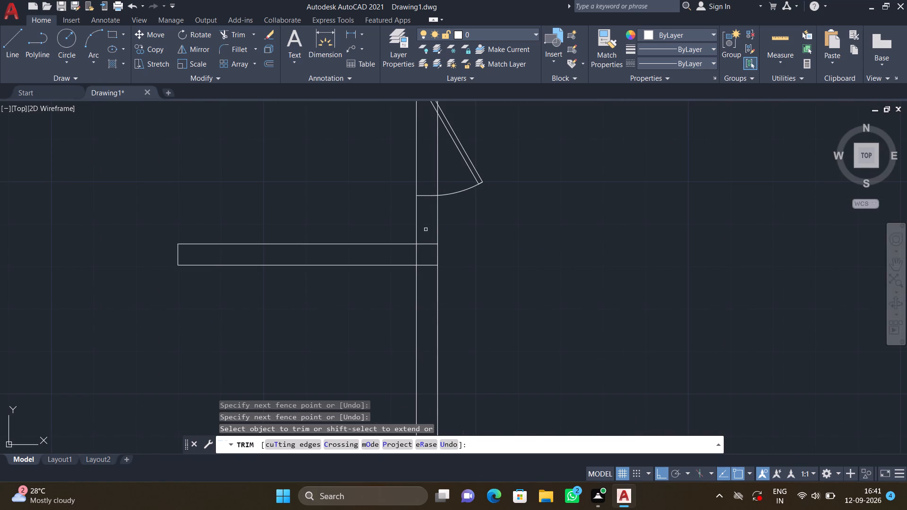
pyautogui.click(426, 229)
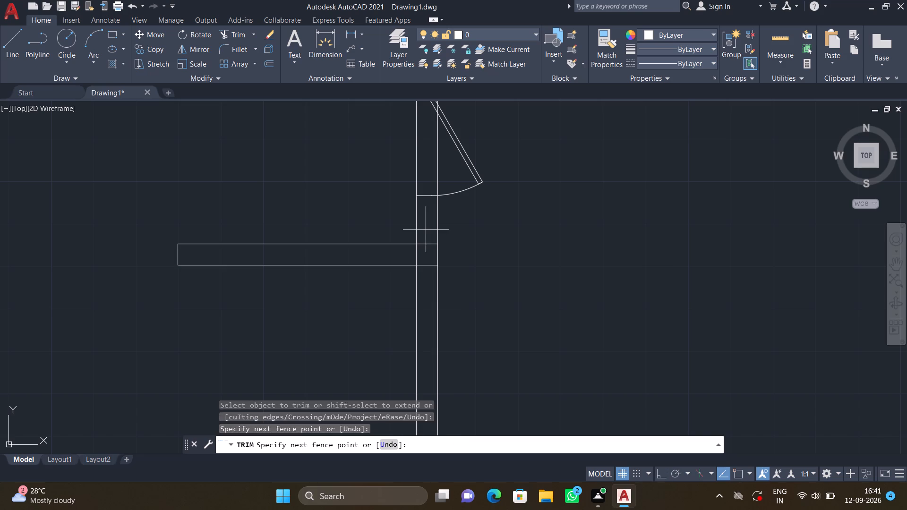
pyautogui.click(430, 268)
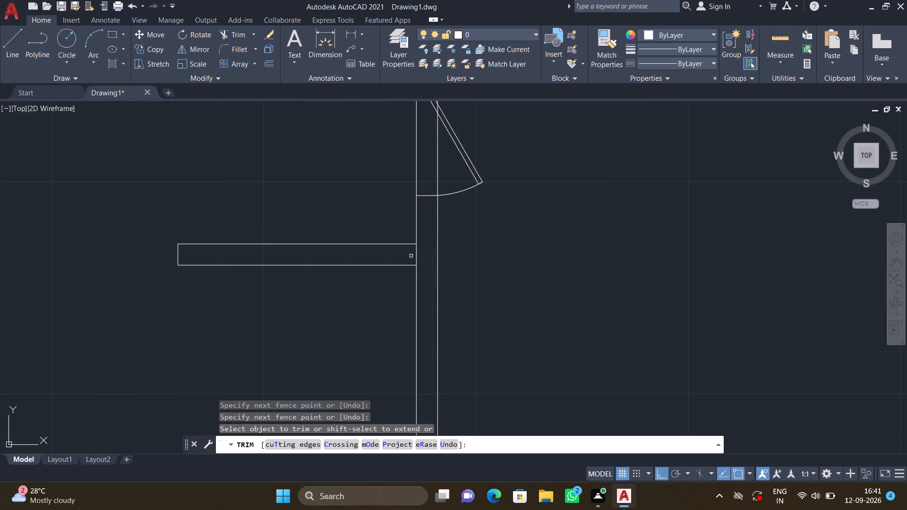
pyautogui.click(407, 255)
pyautogui.click(426, 254)
# Trim the overlapping lines where the upper-right room's lower partition meets the central vertical partition, just above the door.
pyautogui.scroll(-1, 437, 247)
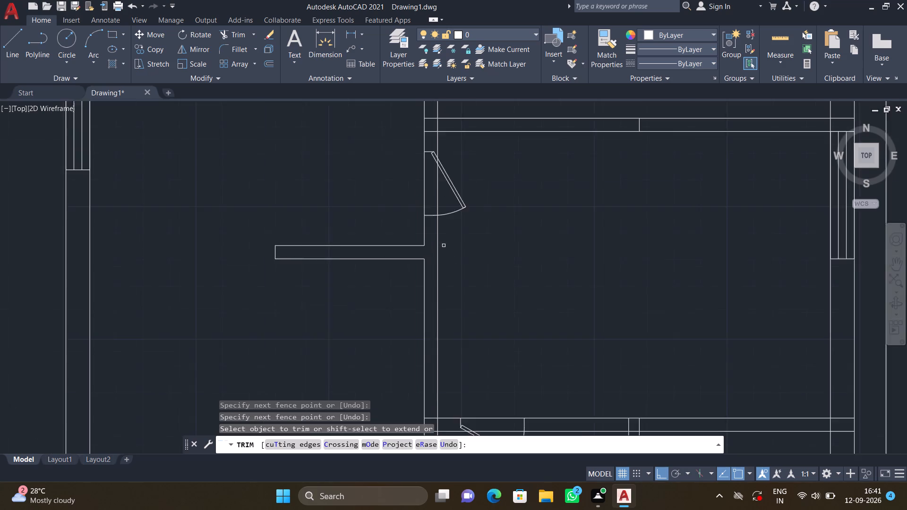
pyautogui.scroll(-1, 444, 245)
pyautogui.scroll(2, 432, 169)
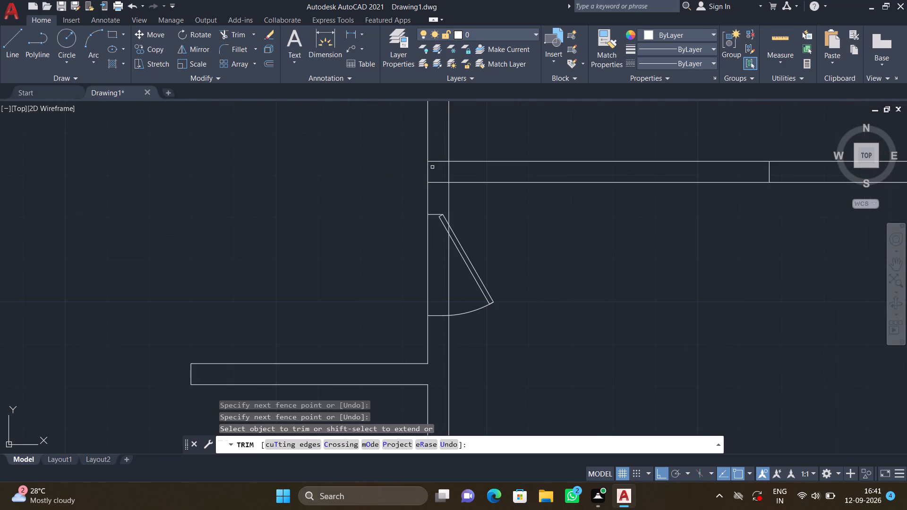
pyautogui.scroll(1, 436, 165)
pyautogui.click(436, 149)
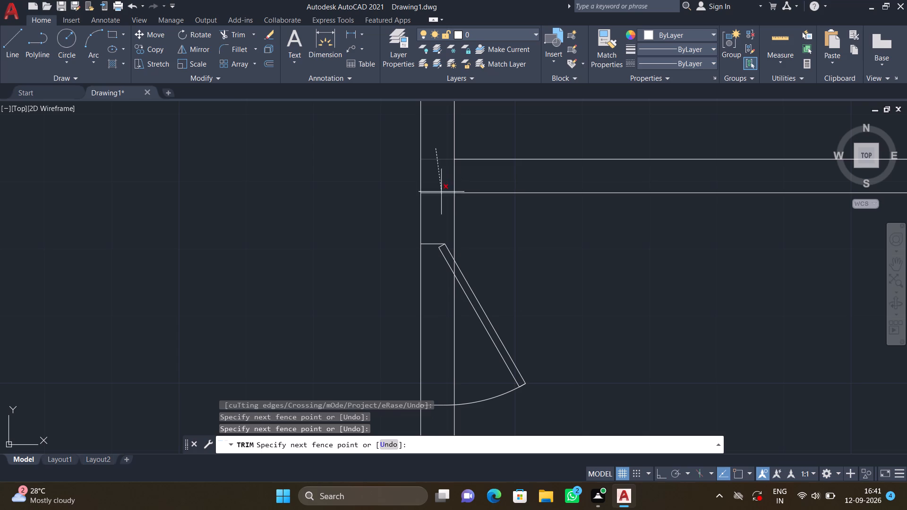
pyautogui.click(444, 206)
pyautogui.click(439, 178)
pyautogui.click(471, 179)
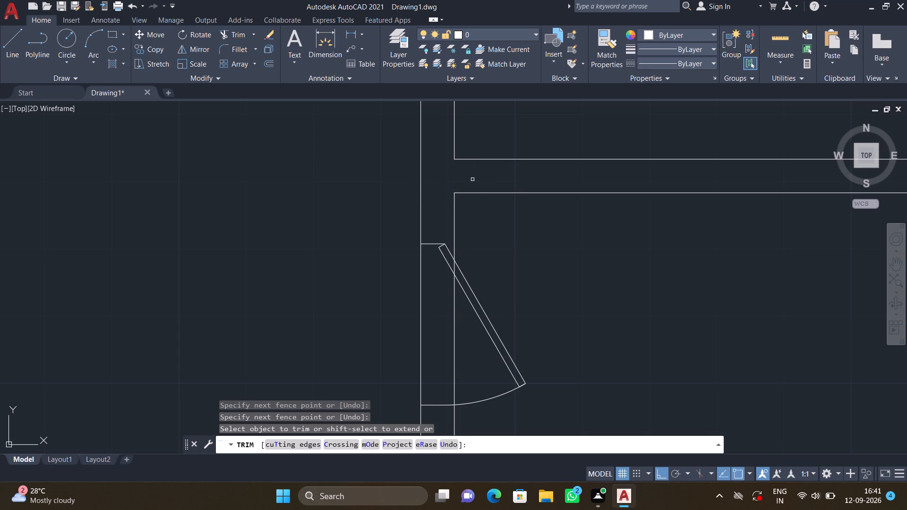
pyautogui.press('Return')
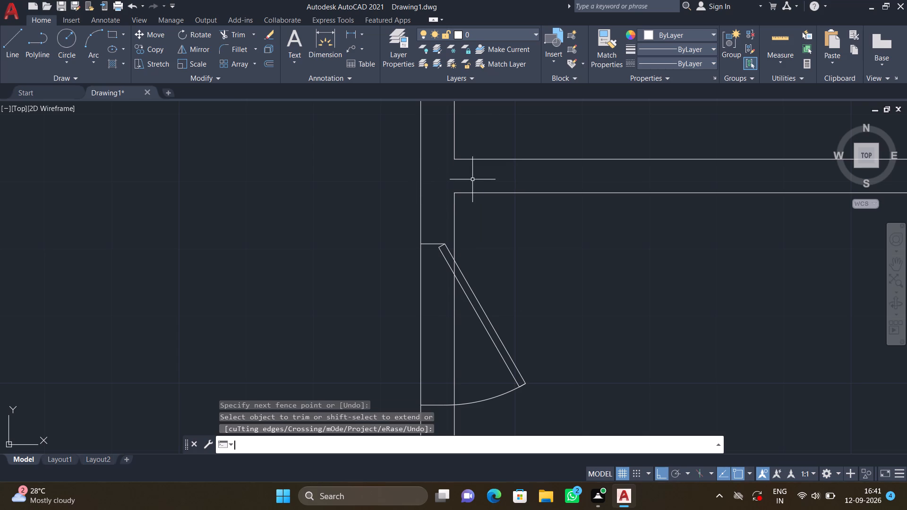
# Draw a short line across the central vertical partition just above its junction with the upper-right room's lower partition.
pyautogui.scroll(-2, 472, 179)
pyautogui.moveTo(459, 176); pyautogui.dragTo(417, 358, button='middle')
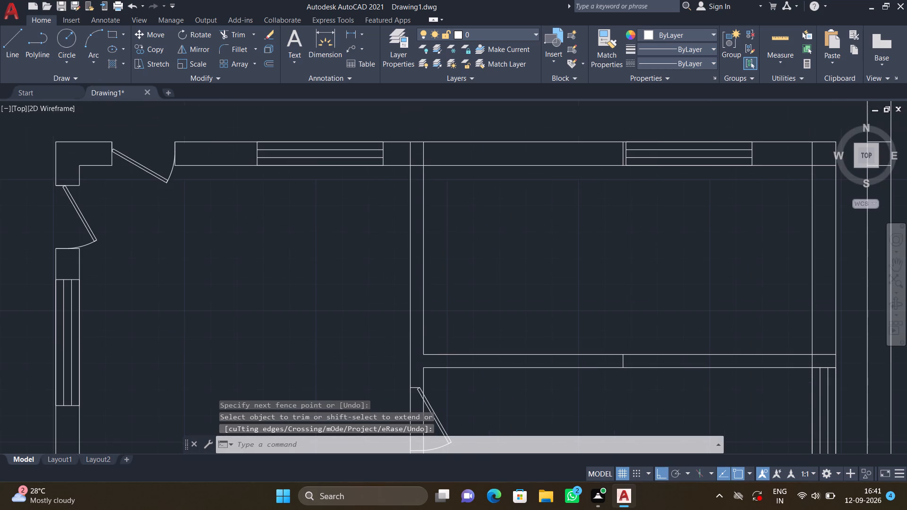
pyautogui.scroll(1, 413, 332)
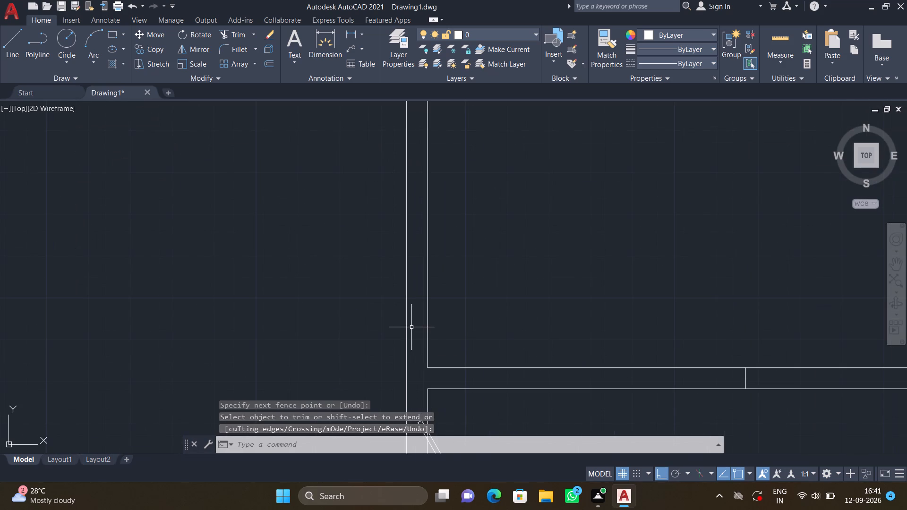
pyautogui.press('l')
pyautogui.press('Return')
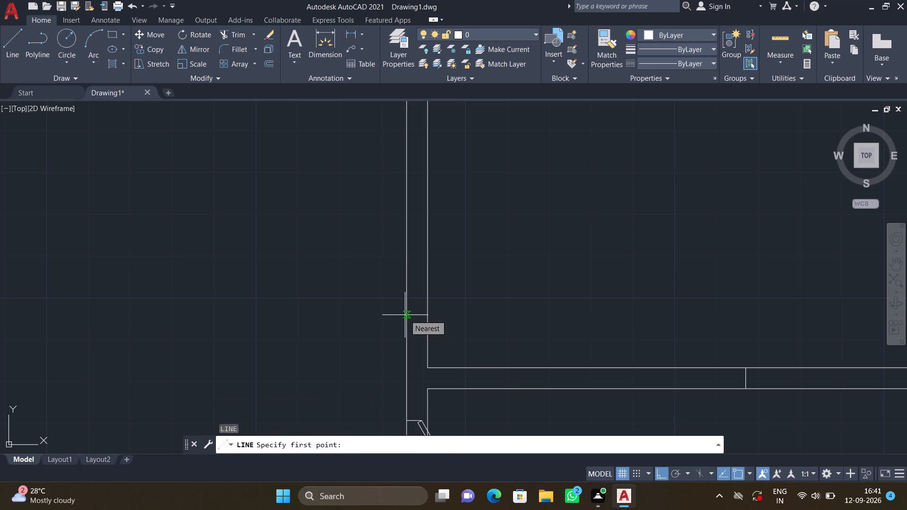
pyautogui.click(408, 326)
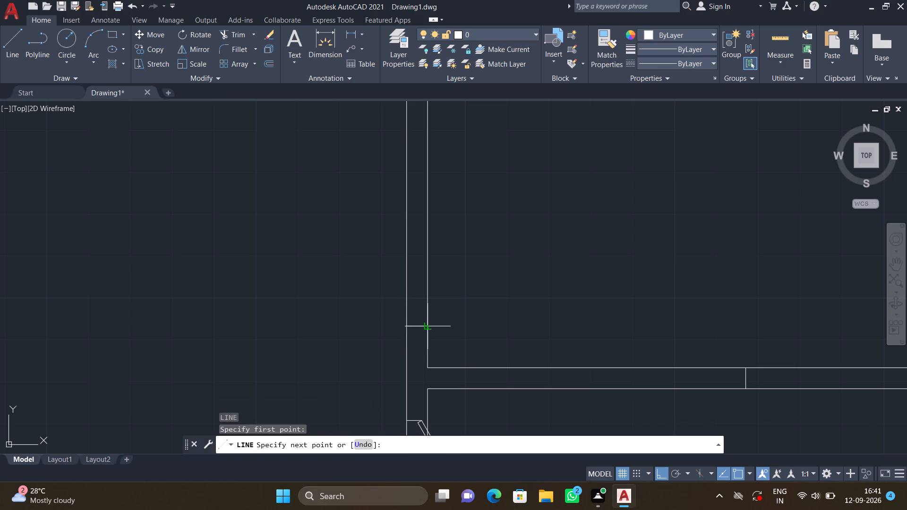
pyautogui.click(429, 328)
pyautogui.press('Return')
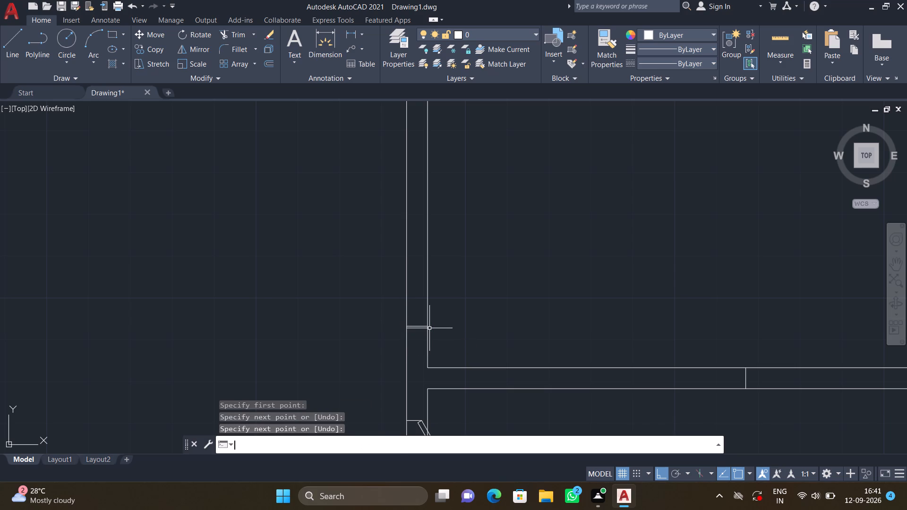
# Draw a second short line across the central vertical partition, higher up, to mark the other end of the opening.
pyautogui.scroll(-1, 429, 328)
pyautogui.scroll(1, 417, 271)
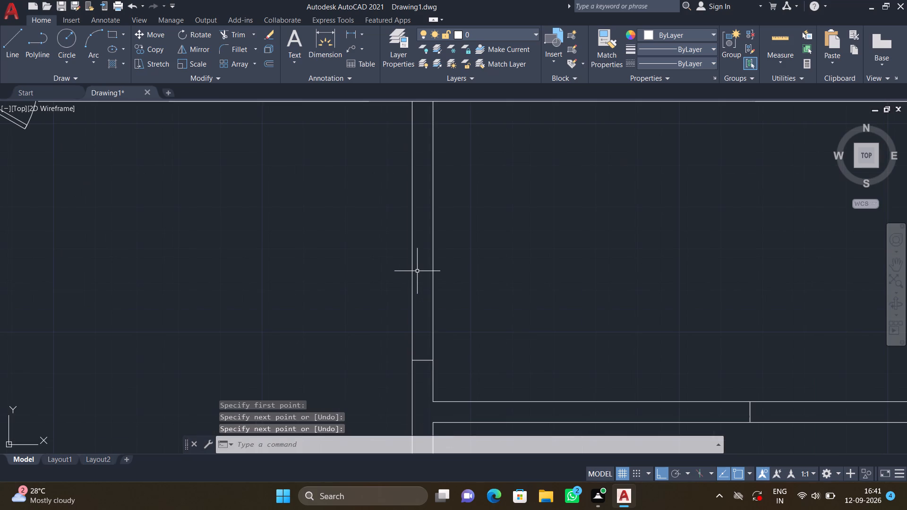
pyautogui.press('l')
pyautogui.press('Return')
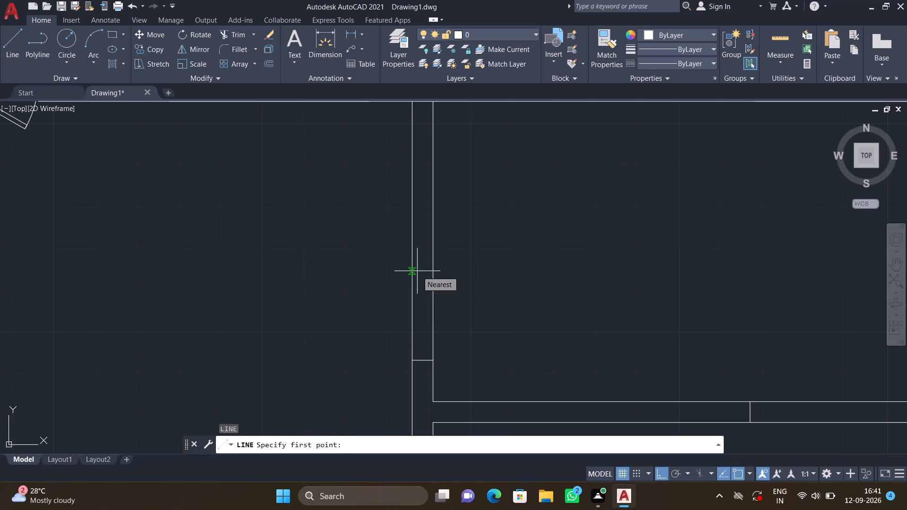
pyautogui.click(411, 247)
pyautogui.click(432, 248)
pyautogui.press('Return')
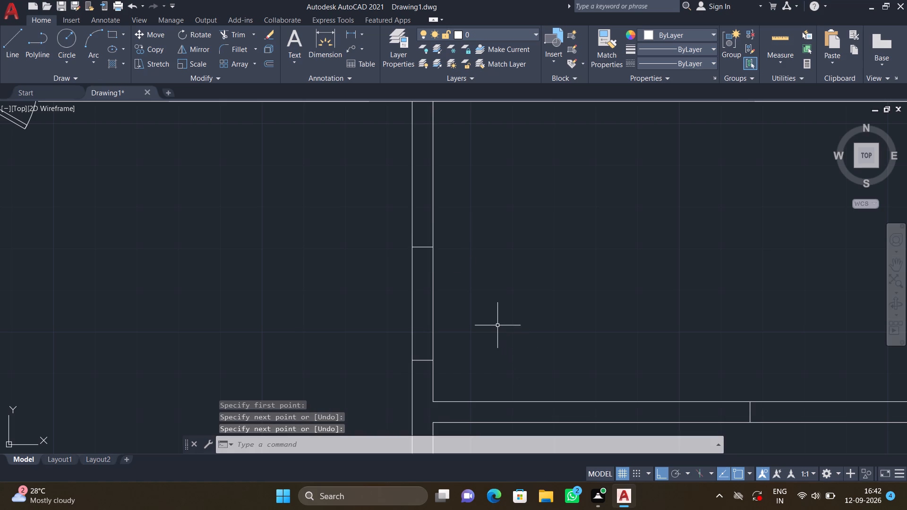
# Trim both lines of the central vertical partition between the two cross lines to create the opening.
pyautogui.write('TR')
pyautogui.press('Return')
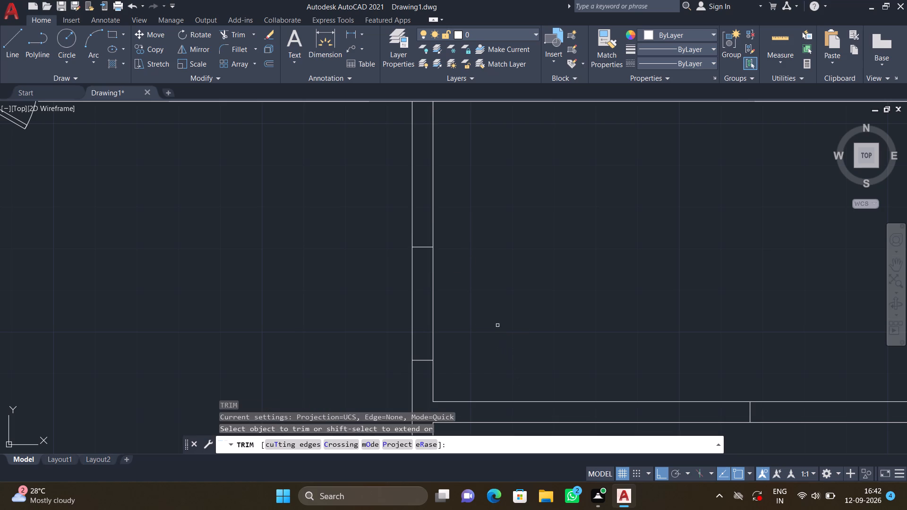
pyautogui.click(374, 299)
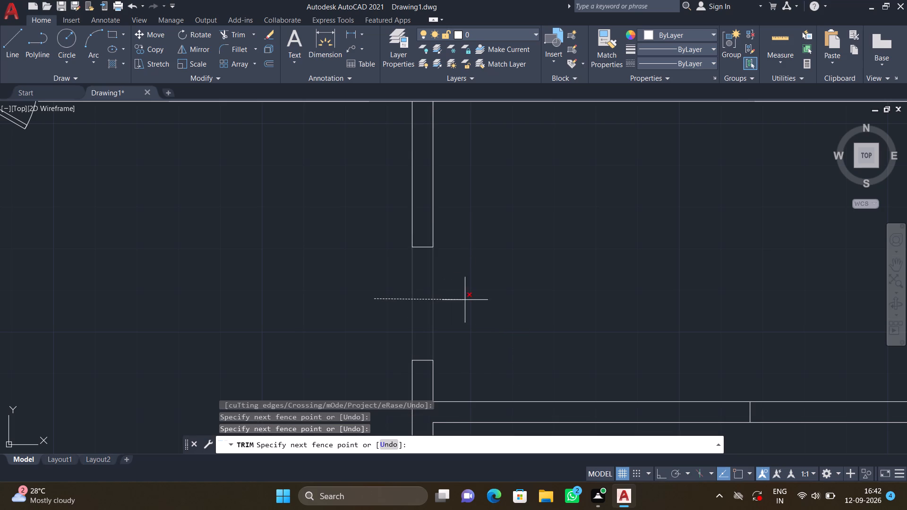
pyautogui.click(465, 300)
# Trim the central vertical partition's two lines where they run through the thickness of the top exterior wall.
pyautogui.scroll(-2, 471, 287)
pyautogui.scroll(2, 452, 221)
pyautogui.click(426, 189)
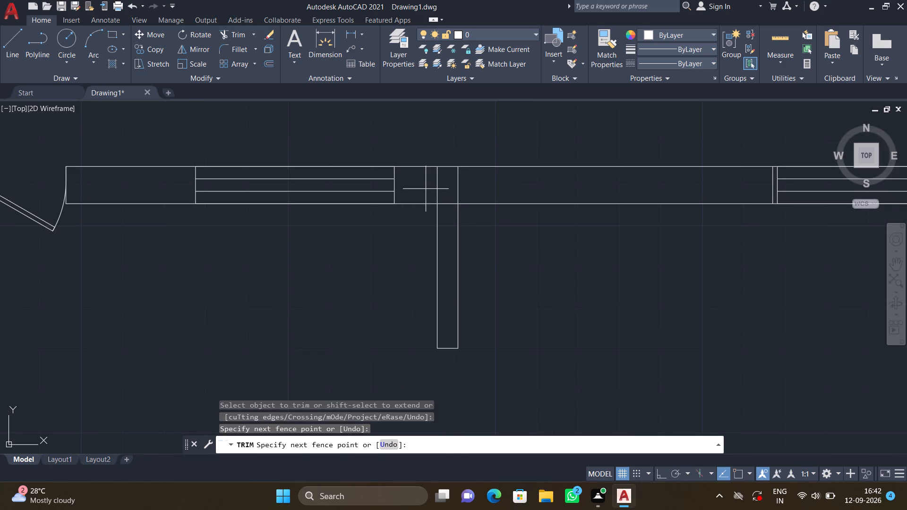
pyautogui.click(479, 185)
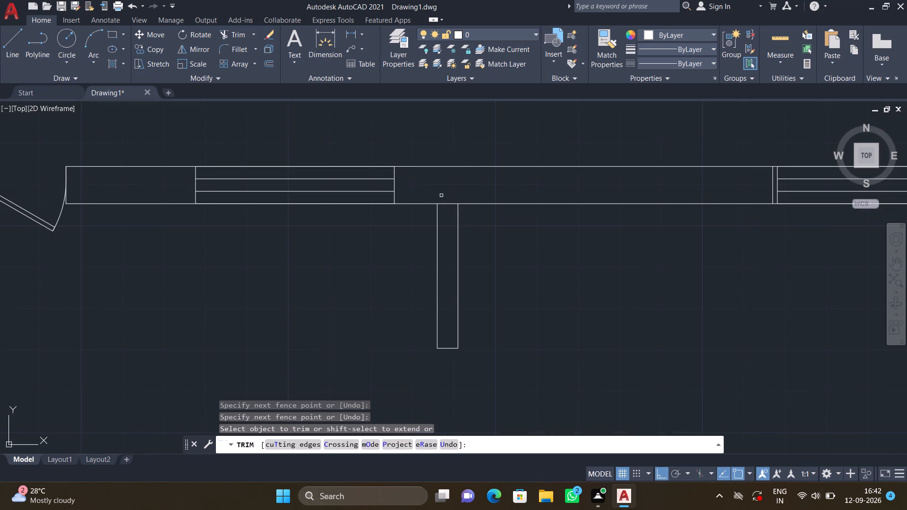
# Trim the top exterior wall's inner line between the two lines of the central vertical partition.
pyautogui.click(443, 195)
pyautogui.click(448, 214)
# Trim the two inner wall lines where they run through the wall thickness at the upper-right exterior corner.
pyautogui.scroll(-1, 565, 240)
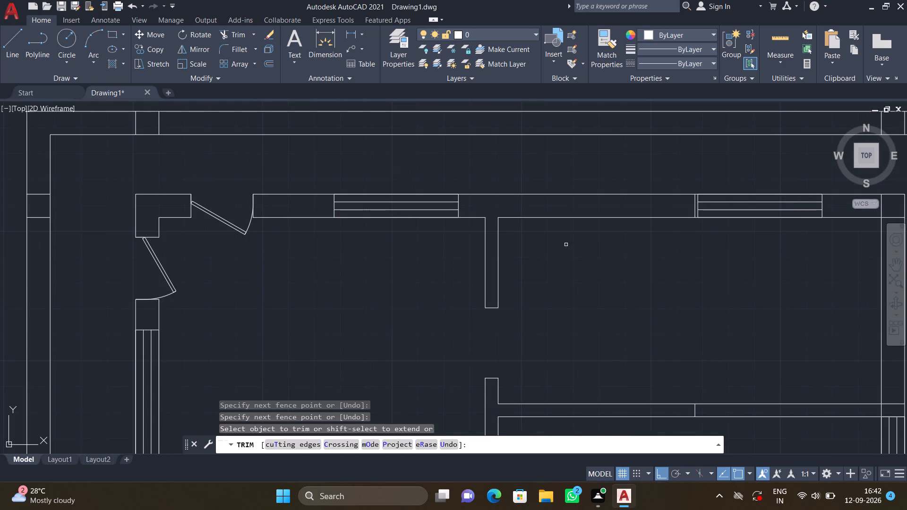
pyautogui.scroll(-2, 576, 276)
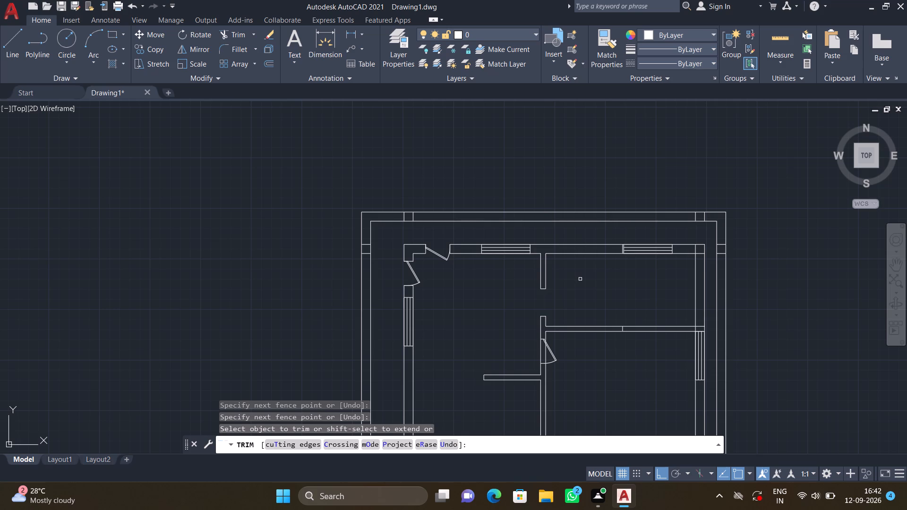
pyautogui.moveTo(648, 280); pyautogui.dragTo(628, 272, button='middle')
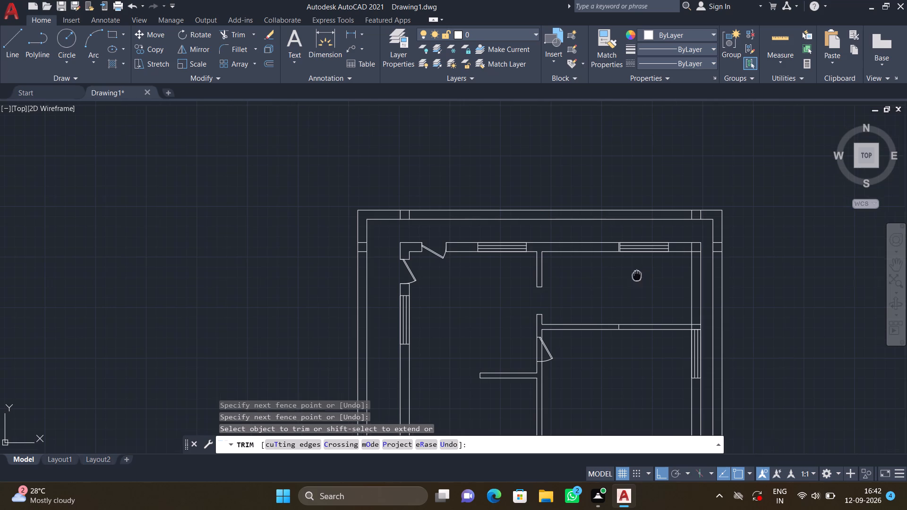
pyautogui.moveTo(628, 272); pyautogui.dragTo(490, 191, button='middle')
pyautogui.scroll(3, 516, 170)
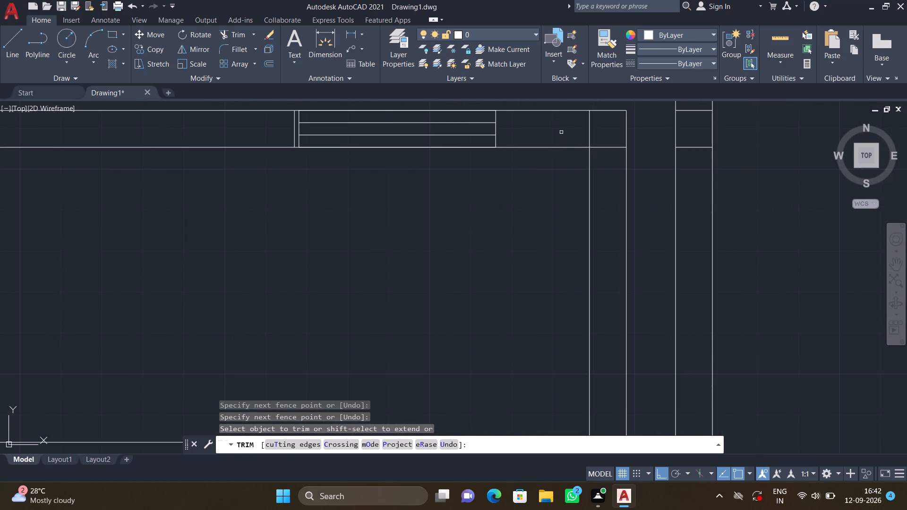
pyautogui.click(562, 132)
pyautogui.click(614, 134)
pyautogui.click(610, 134)
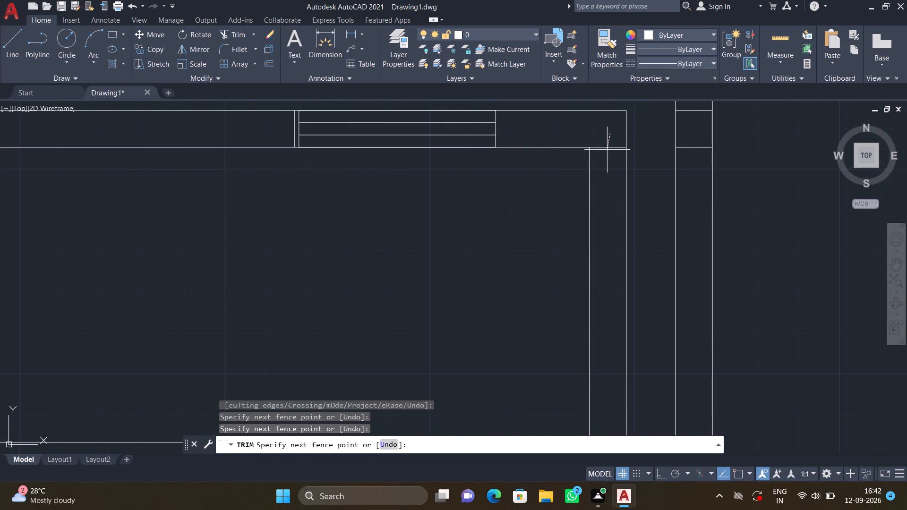
pyautogui.click(609, 169)
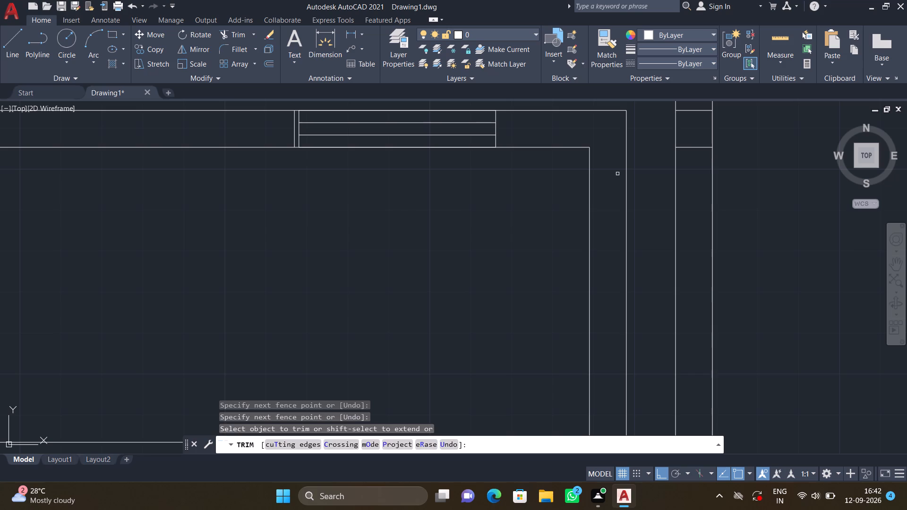
pyautogui.press('Return')
# Delete the short cross line midway along the upper-right room's lower partition.
pyautogui.scroll(-2, 616, 179)
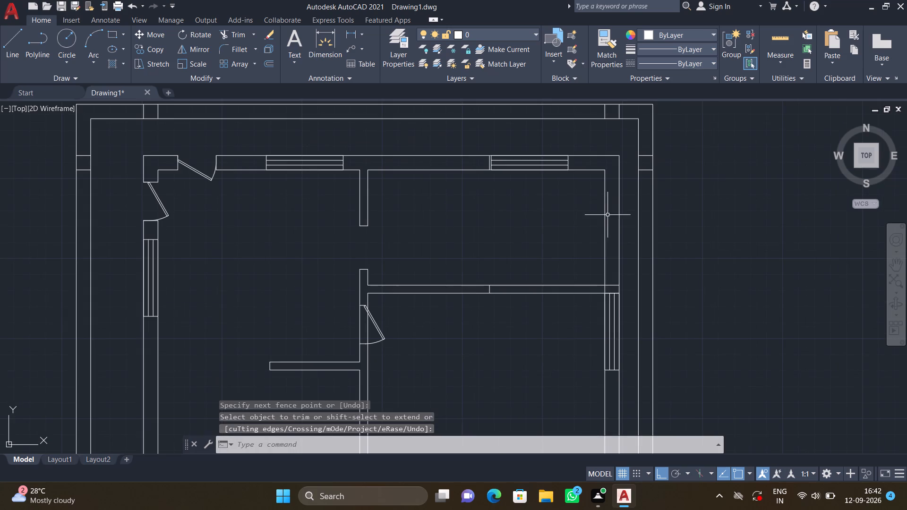
pyautogui.scroll(2, 491, 307)
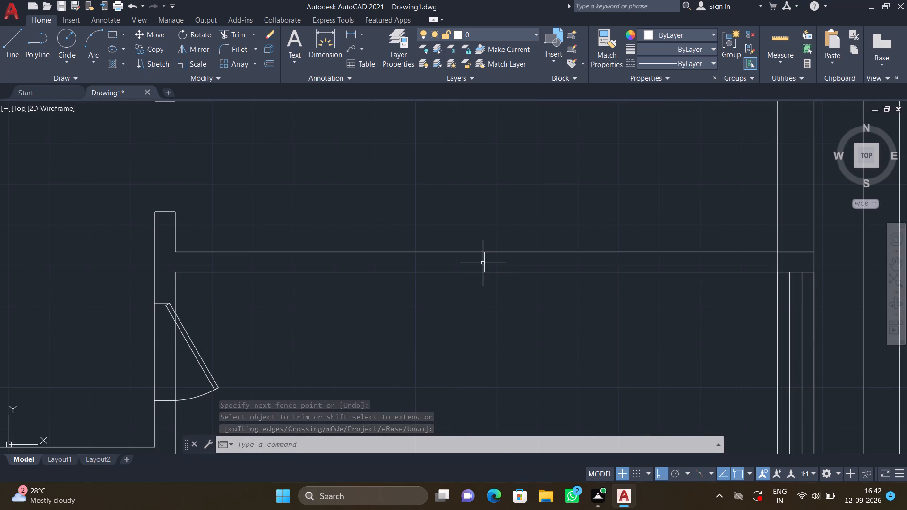
pyautogui.click(485, 262)
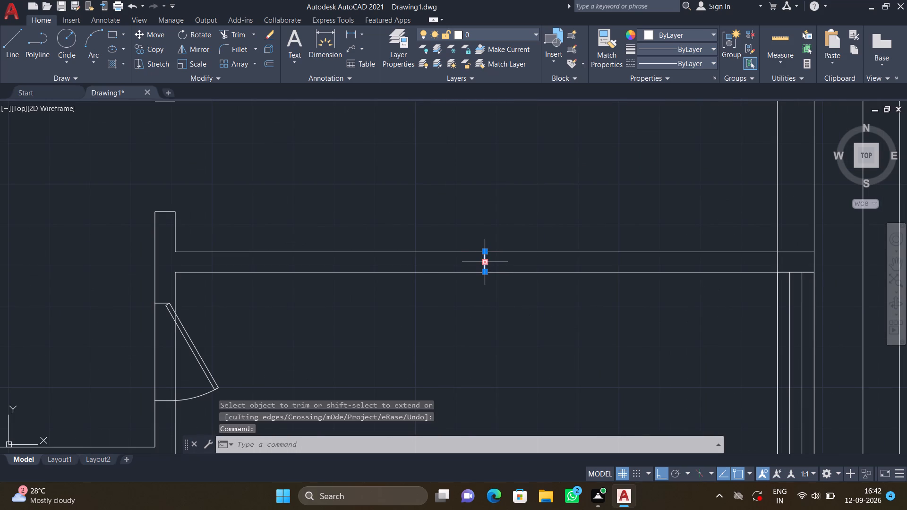
pyautogui.press('Delete')
# Trim the junction of the upper-right room's lower partition with the right exterior wall, removing the partition's upper line and the wall's inner line there.
pyautogui.scroll(-1, 486, 270)
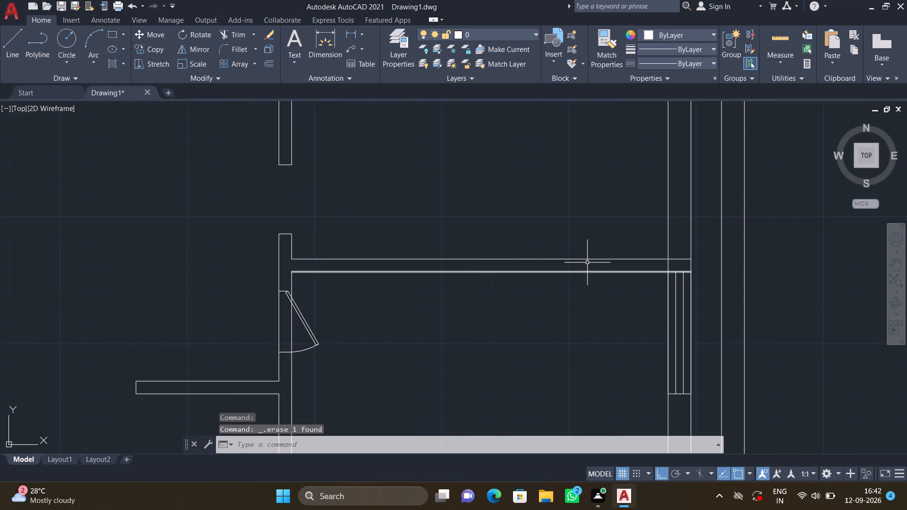
pyautogui.moveTo(668, 272); pyautogui.dragTo(595, 257, button='middle')
pyautogui.scroll(2, 605, 250)
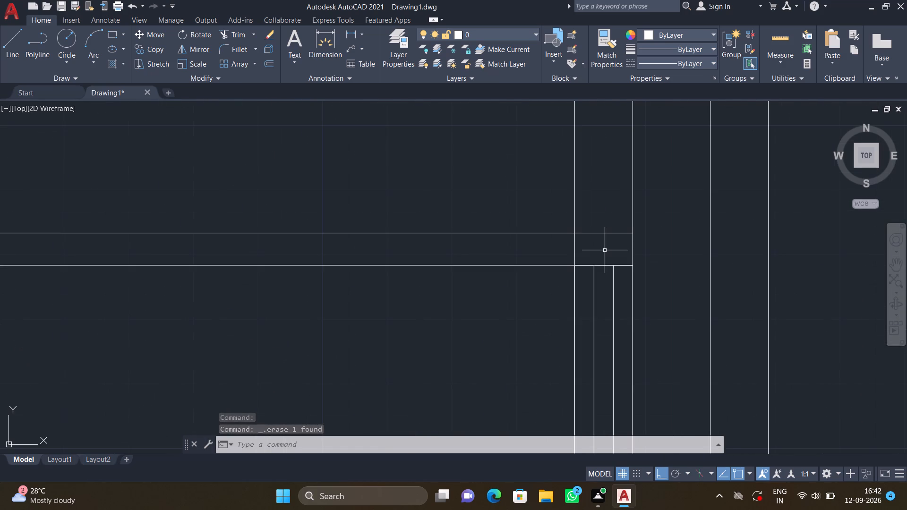
pyautogui.write('TR')
pyautogui.press('Return')
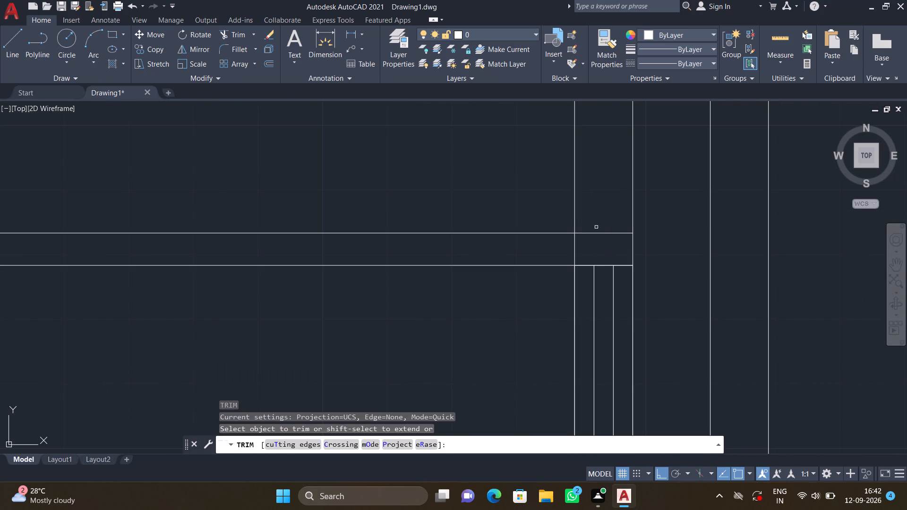
pyautogui.moveTo(594, 219); pyautogui.dragTo(598, 255)
pyautogui.click(598, 255)
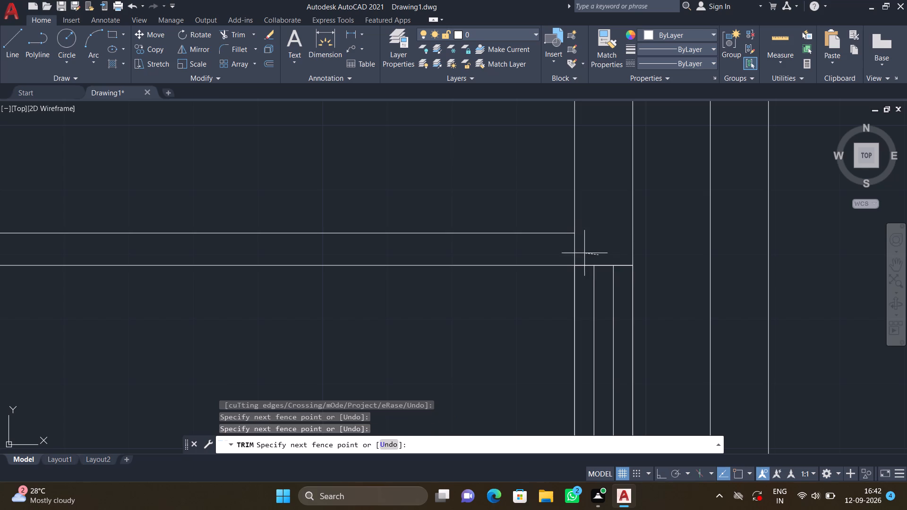
pyautogui.click(537, 242)
pyautogui.press('Return')
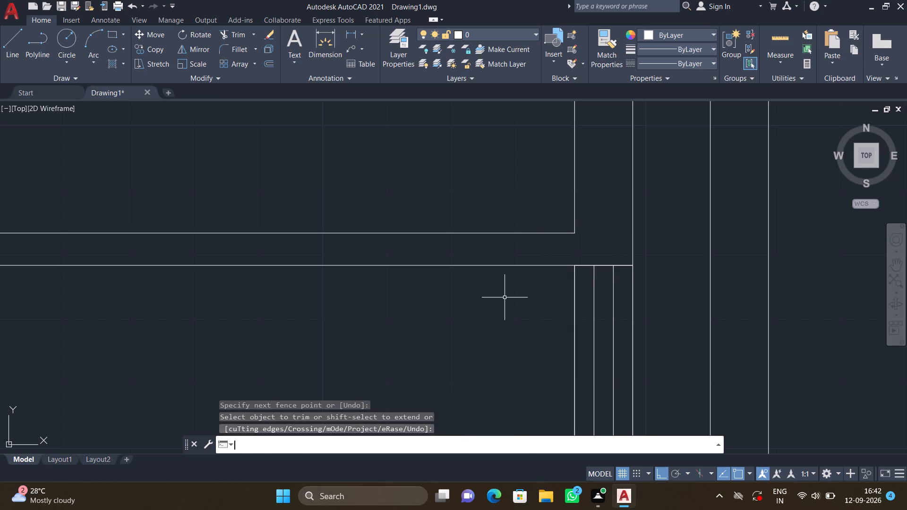
# Trim both lines of the central vertical partition across the door opening below the upper-right room's lower partition.
pyautogui.scroll(-2, 504, 298)
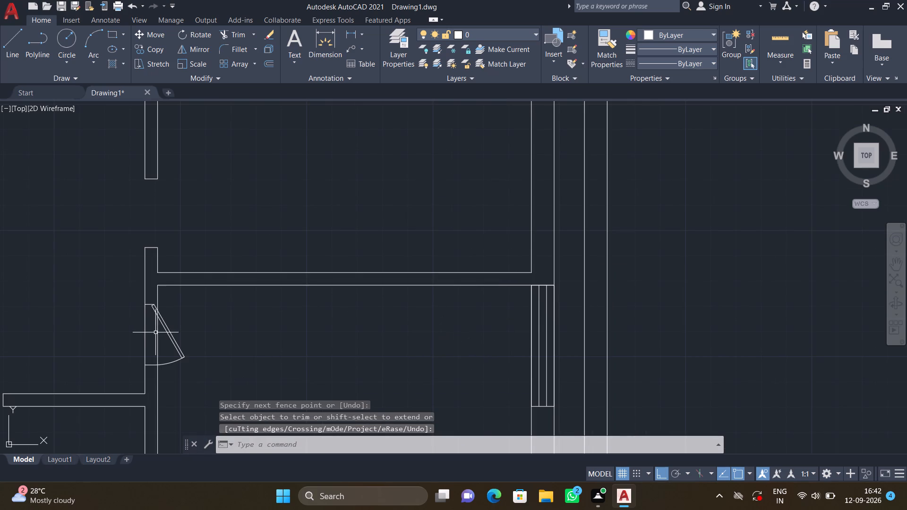
pyautogui.moveTo(155, 331); pyautogui.dragTo(270, 244, button='middle')
pyautogui.scroll(2, 261, 238)
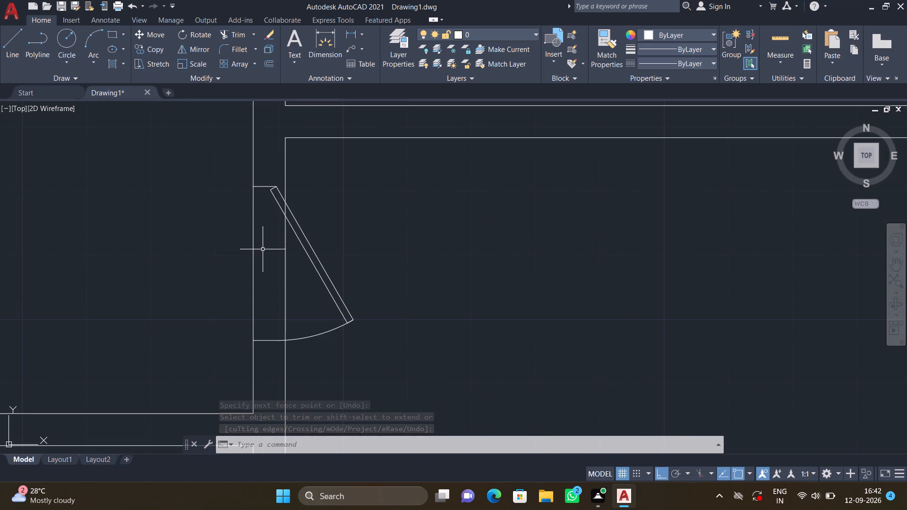
pyautogui.write('TR')
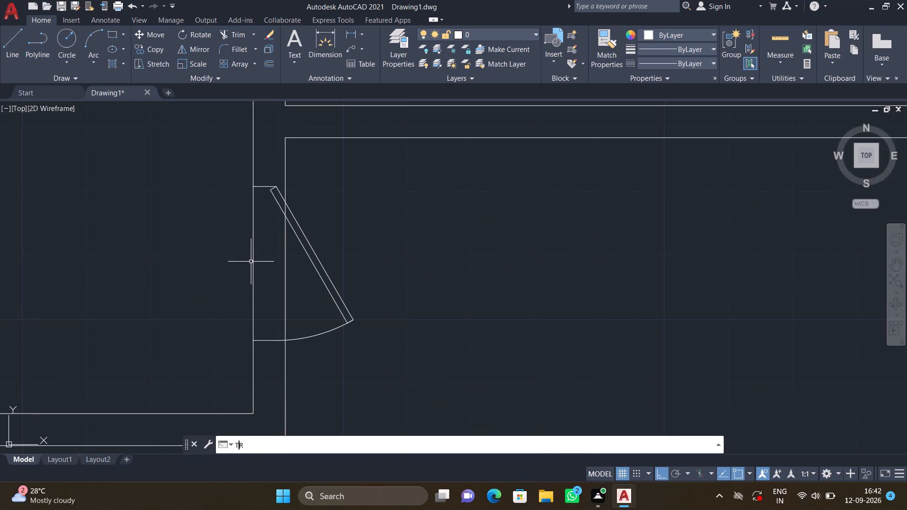
pyautogui.press('Return')
pyautogui.click(243, 259)
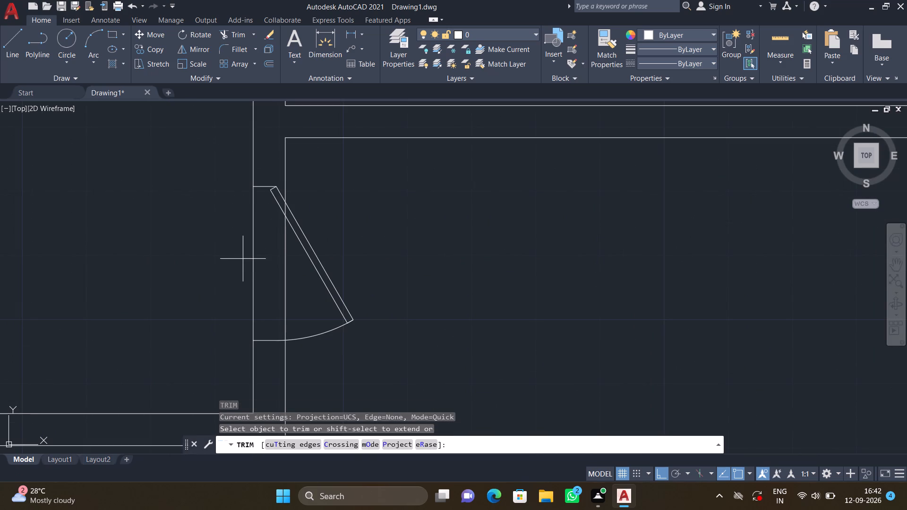
pyautogui.click(296, 263)
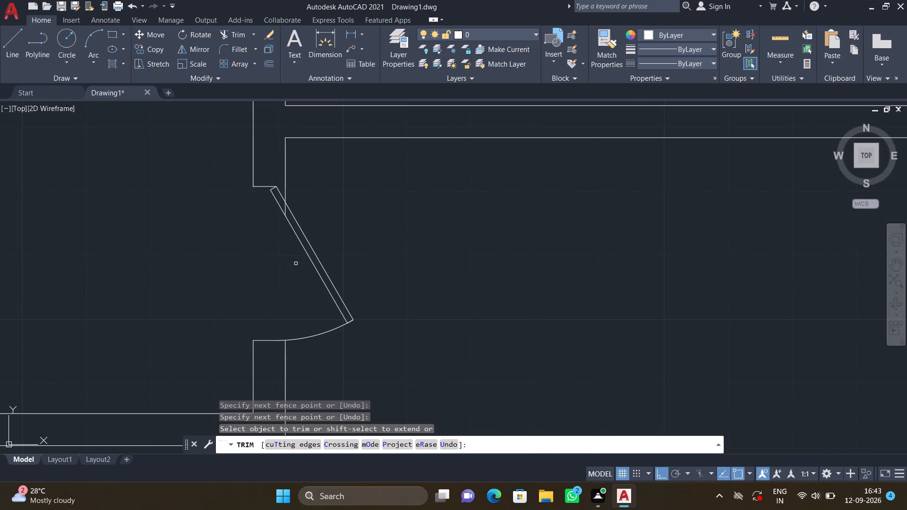
# Trim the leftover piece of partition line between the two long edges of that door's leaf.
pyautogui.scroll(3, 275, 204)
pyautogui.click(292, 205)
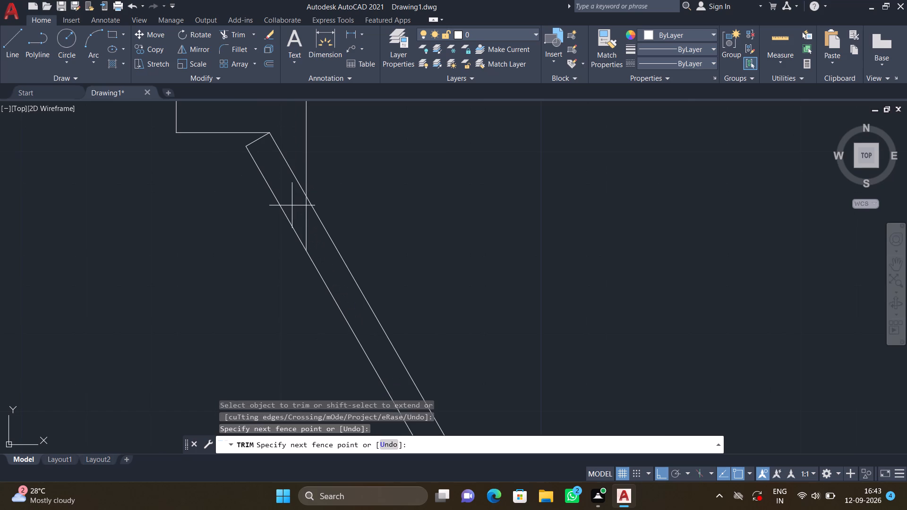
pyautogui.click(311, 235)
pyautogui.scroll(-1, 311, 238)
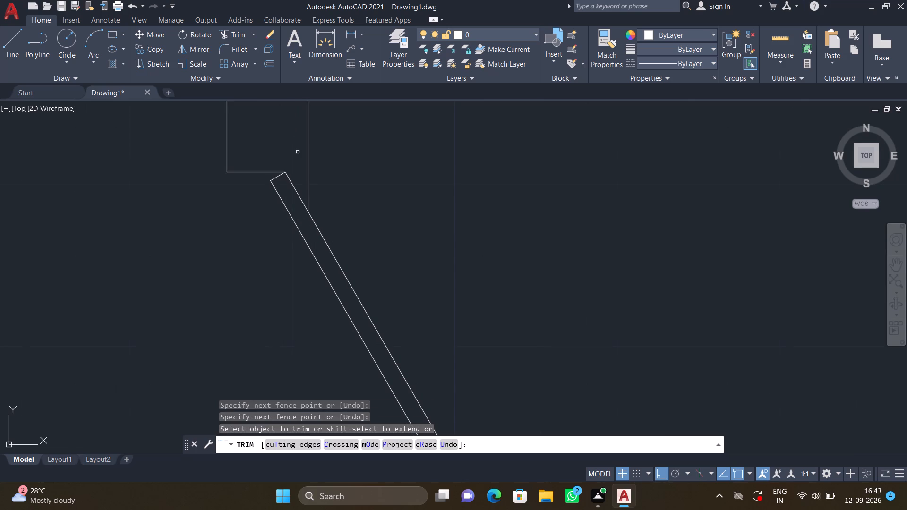
pyautogui.scroll(-1, 327, 204)
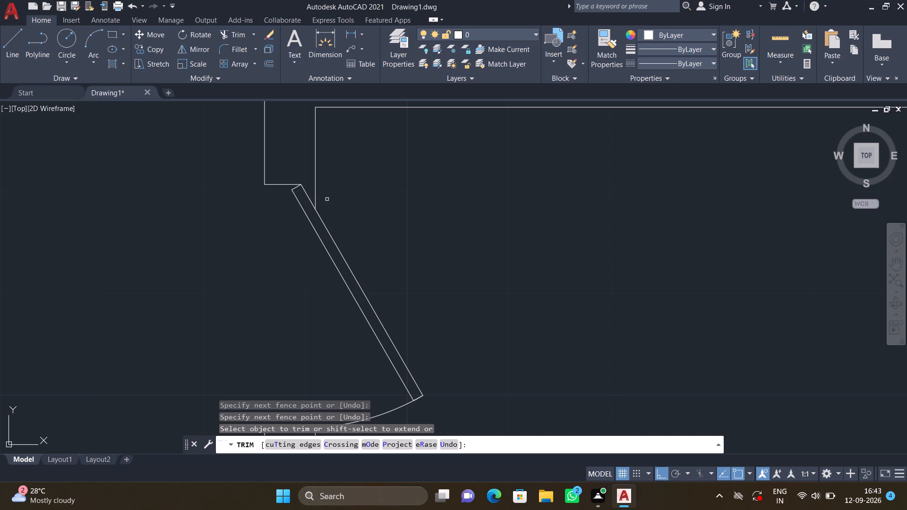
pyautogui.scroll(1, 321, 191)
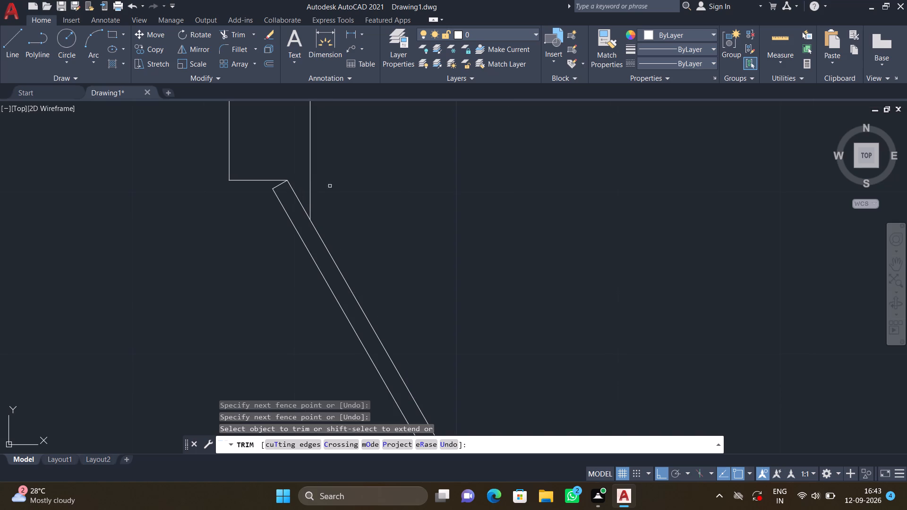
pyautogui.press('Return')
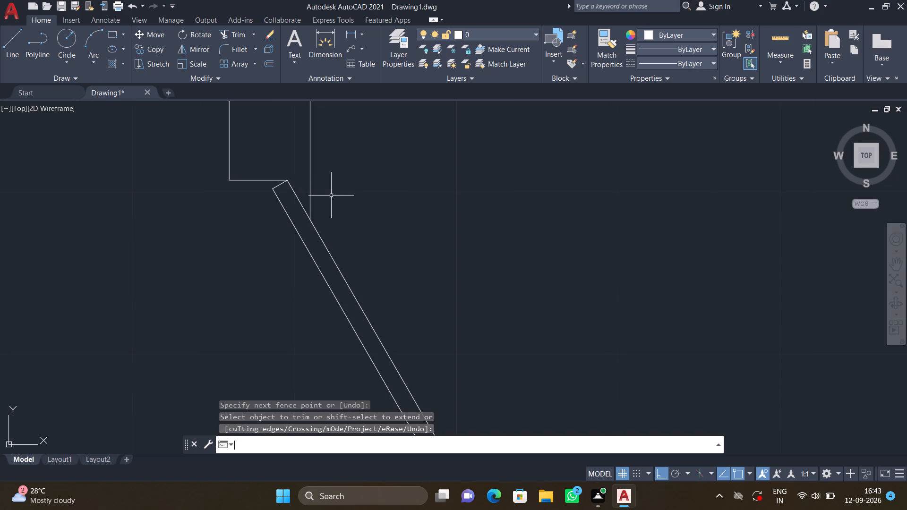
# Draw a short horizontal line from the door leaf's upper corner to the partition's right line, closing the wall end.
pyautogui.press('l')
pyautogui.press('Return')
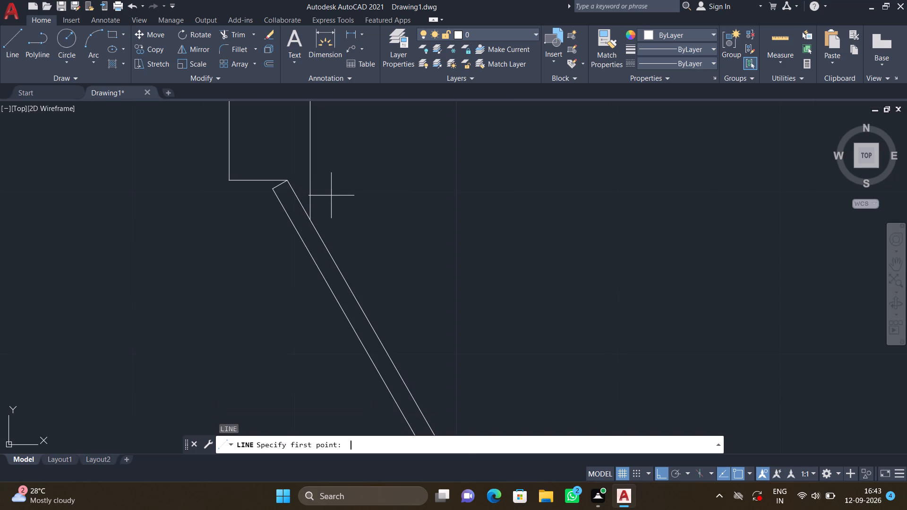
pyautogui.scroll(2, 268, 163)
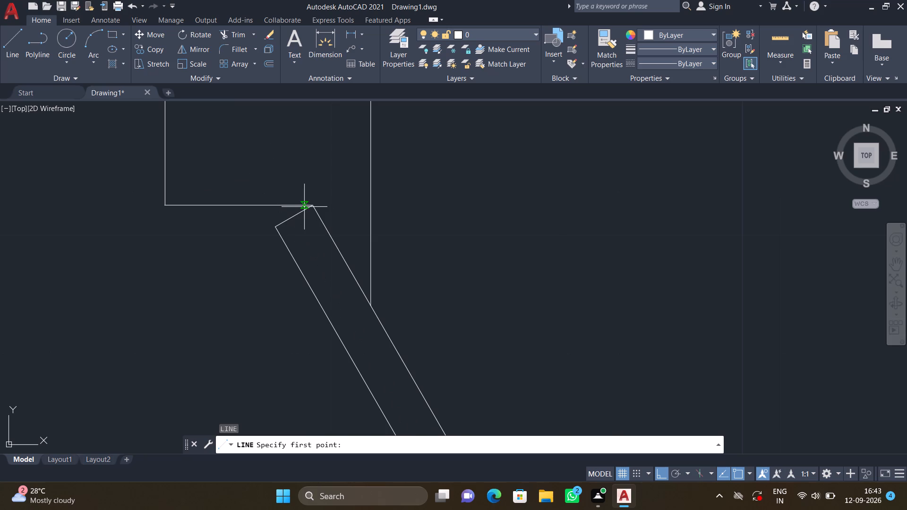
pyautogui.click(313, 207)
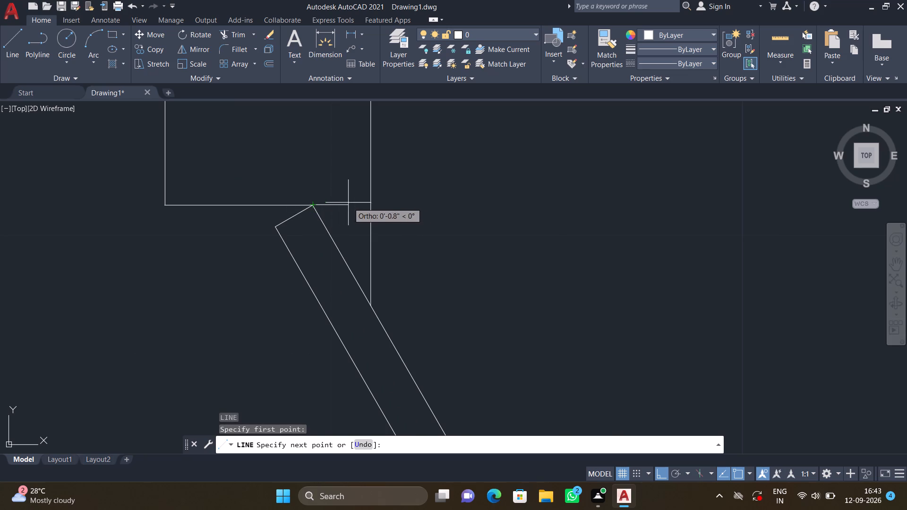
pyautogui.click(370, 205)
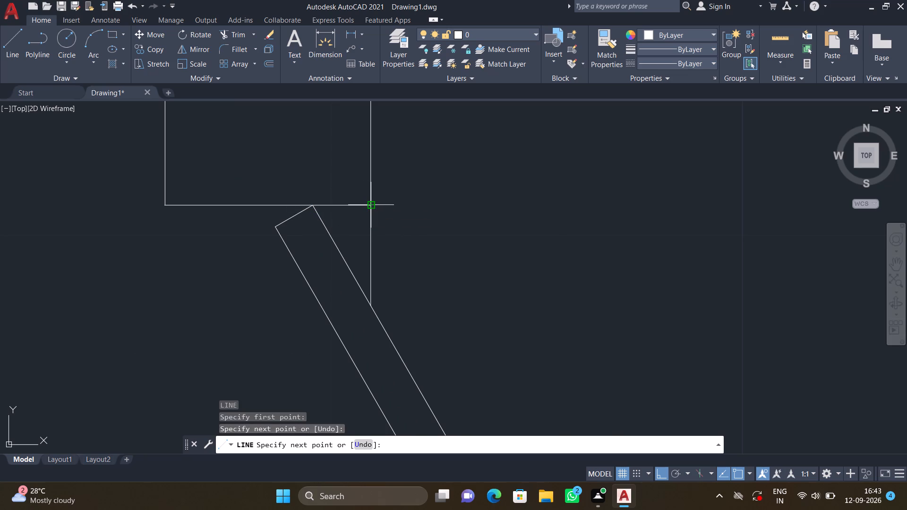
pyautogui.press('Return')
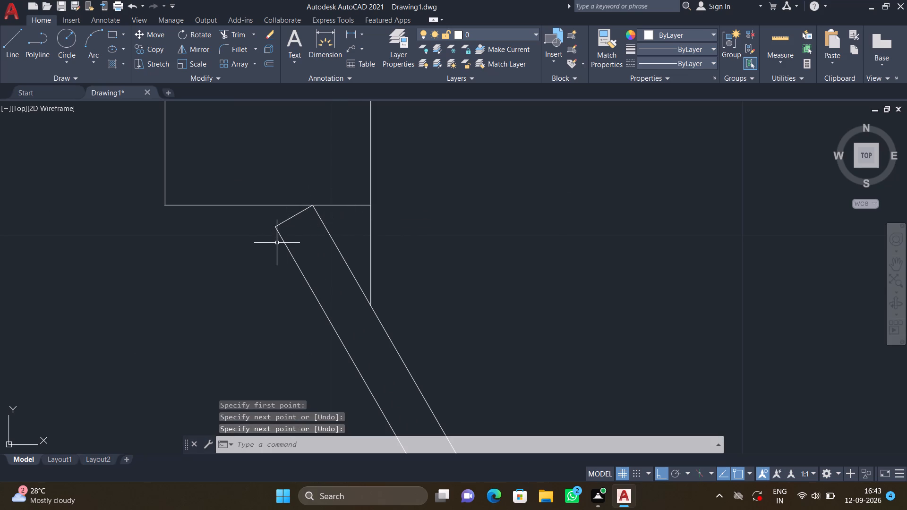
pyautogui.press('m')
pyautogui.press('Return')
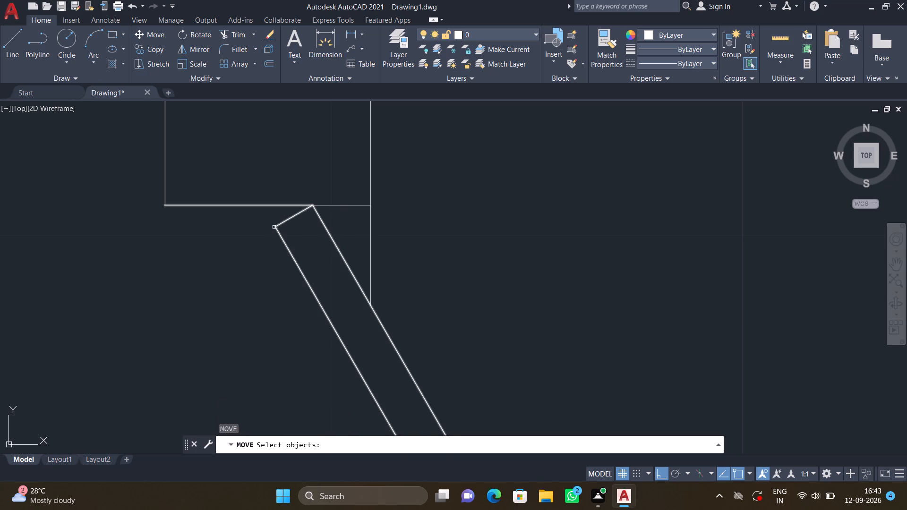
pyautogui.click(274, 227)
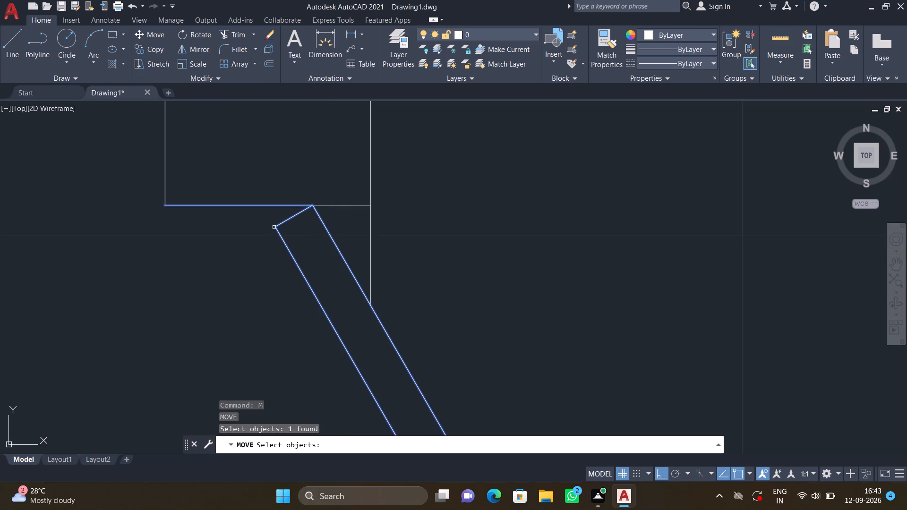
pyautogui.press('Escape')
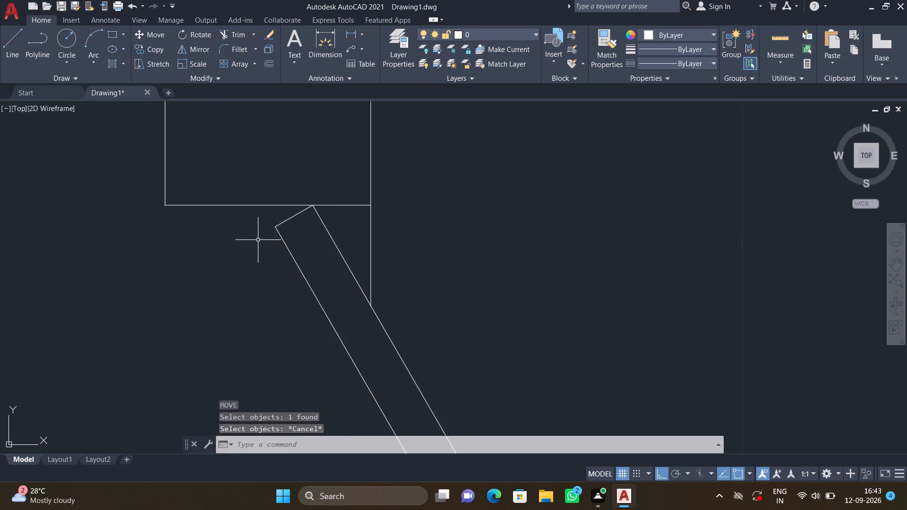
# Trim the leftover piece of the central partition's right line between the closed wall end and the door leaf.
pyautogui.scroll(-1, 258, 240)
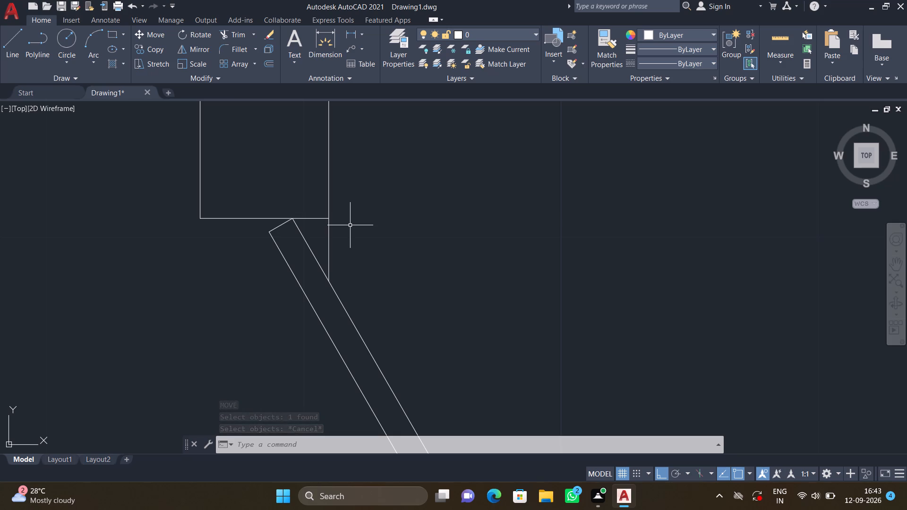
pyautogui.write('TR')
pyautogui.press('Return')
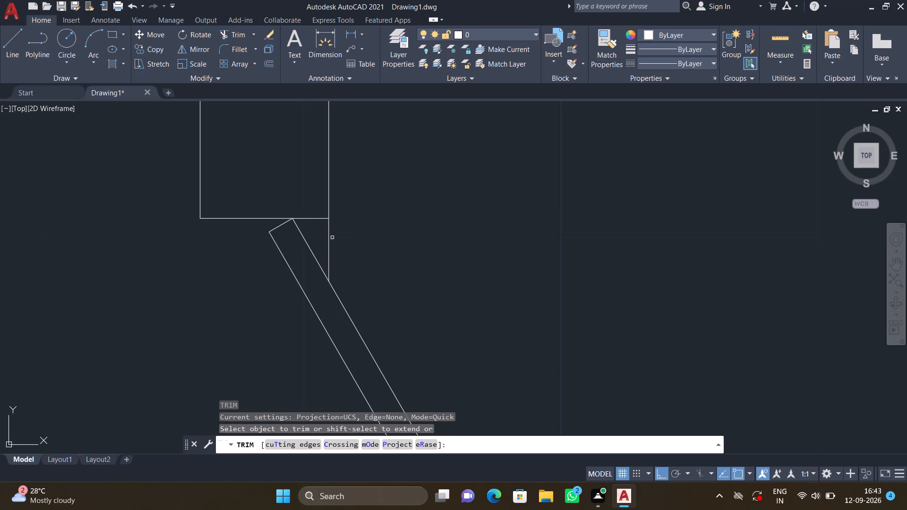
pyautogui.click(318, 235)
pyautogui.click(337, 234)
# Trim the junction of the central vertical partition with the next horizontal partition below, removing the vertical's right line and both horizontal lines inside it.
pyautogui.scroll(-2, 342, 234)
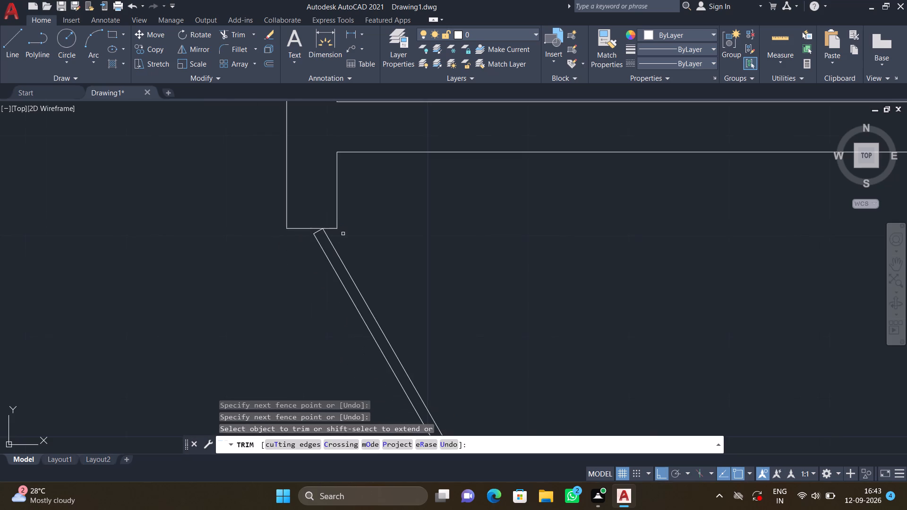
pyautogui.scroll(-2, 343, 234)
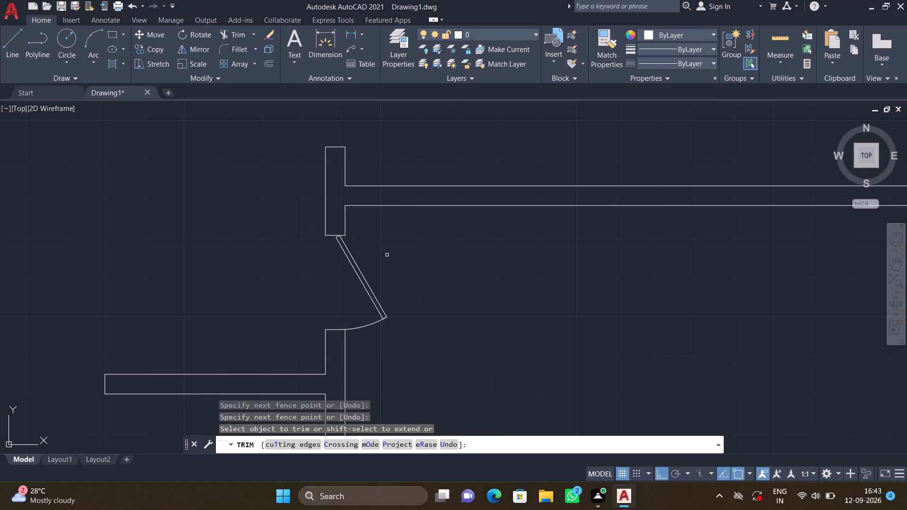
pyautogui.scroll(-2, 387, 255)
pyautogui.moveTo(420, 305); pyautogui.dragTo(335, 126, button='middle')
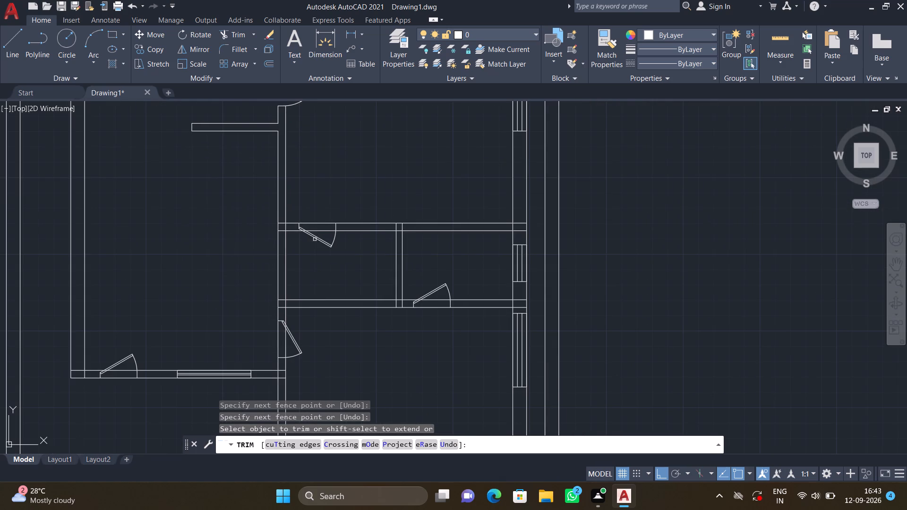
pyautogui.scroll(2, 308, 238)
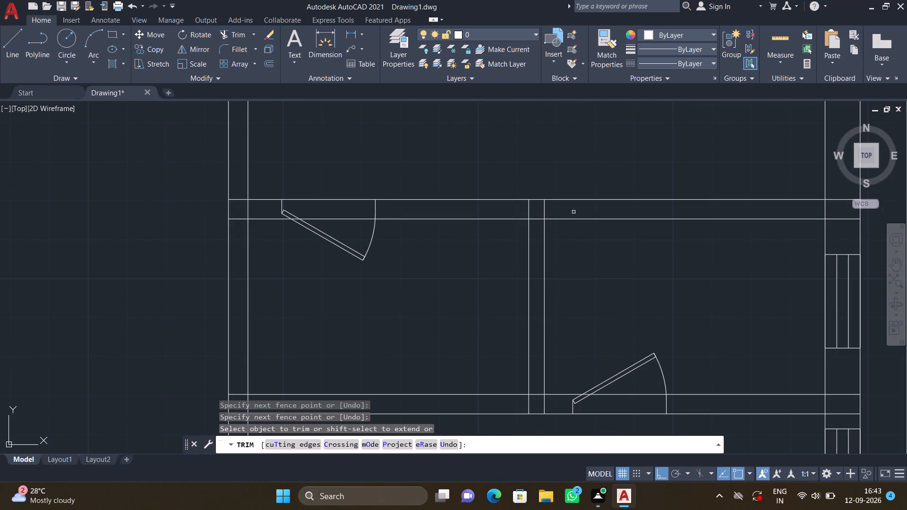
pyautogui.scroll(2, 906, 187)
pyautogui.scroll(-4, 759, 247)
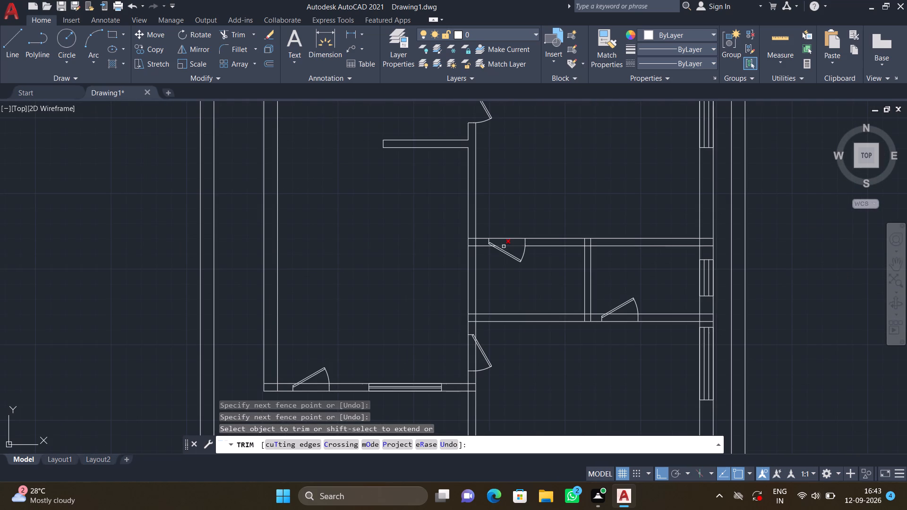
pyautogui.scroll(3, 488, 252)
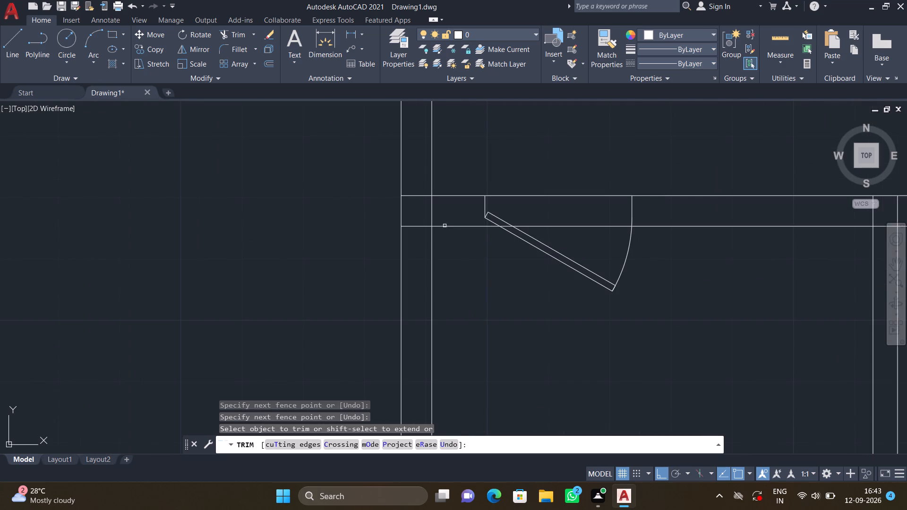
pyautogui.click(415, 209)
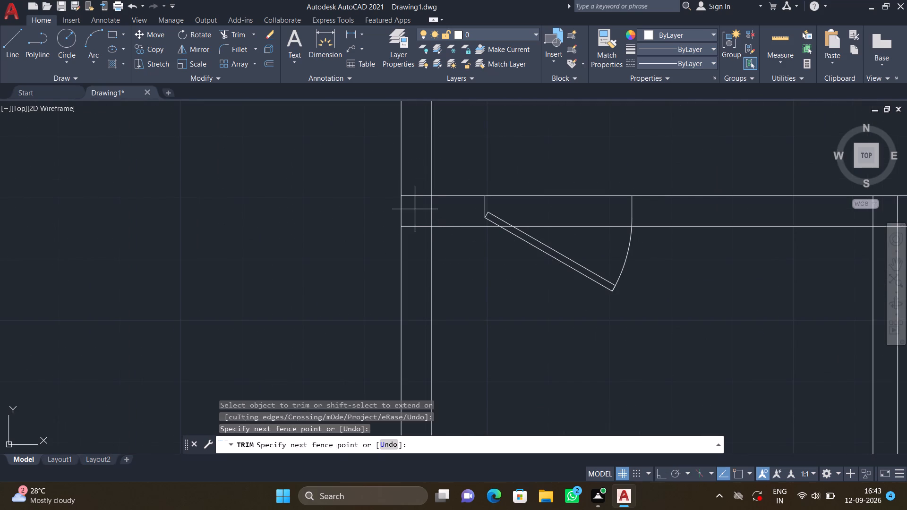
pyautogui.click(441, 212)
pyautogui.click(411, 182)
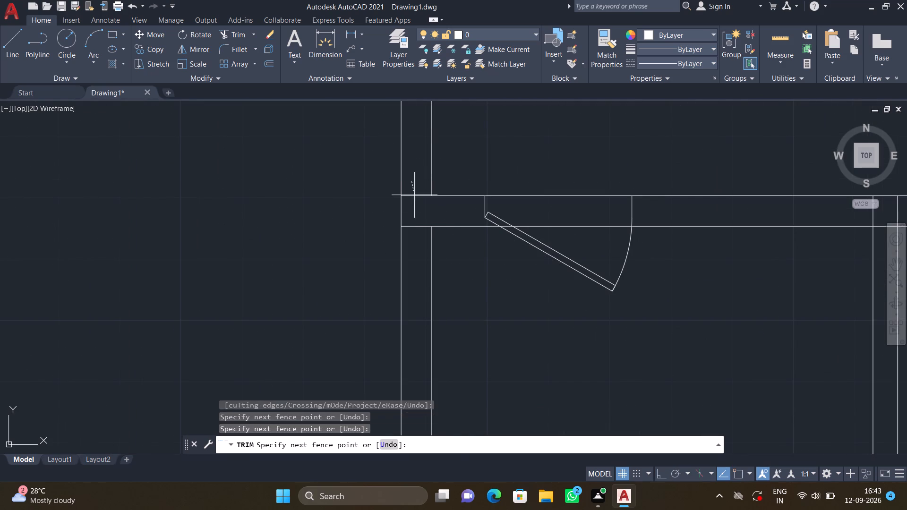
pyautogui.click(417, 210)
pyautogui.click(417, 210)
pyautogui.click(414, 219)
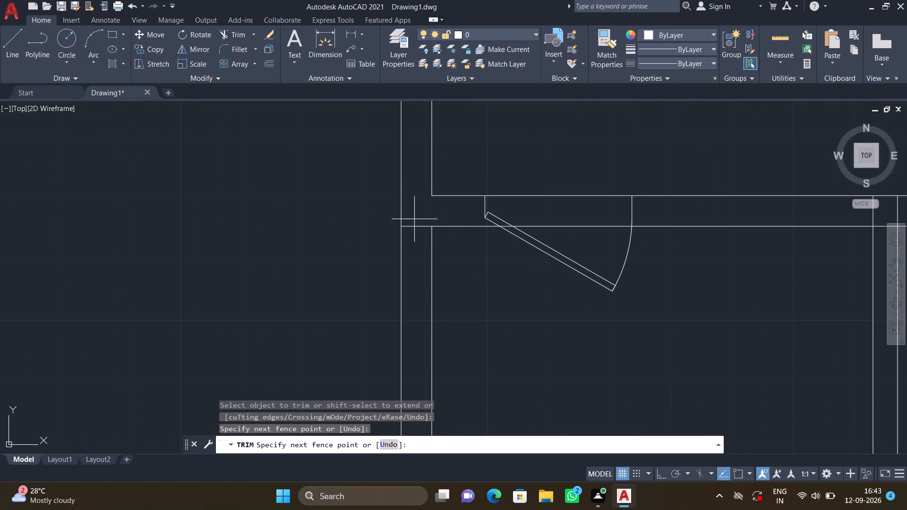
pyautogui.click(420, 242)
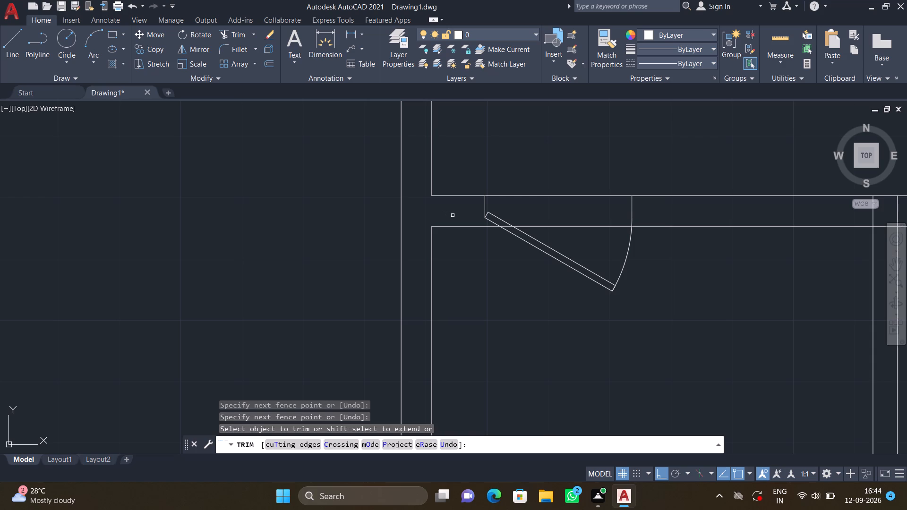
# Trim both lines of that horizontal partition across its door opening.
pyautogui.click(536, 185)
pyautogui.click(547, 209)
pyautogui.click(547, 209)
pyautogui.click(559, 212)
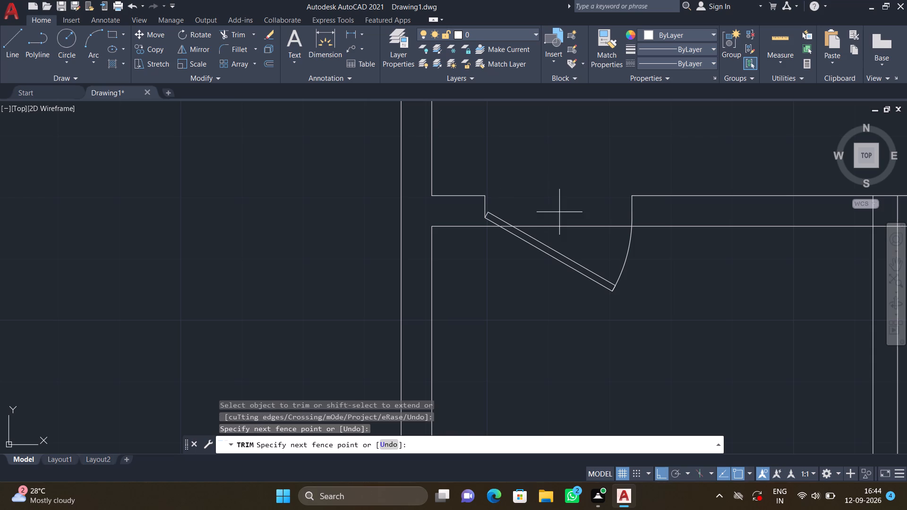
pyautogui.click(571, 236)
# Trim the leftover piece of partition line between the two long edges of this door's leaf.
pyautogui.scroll(3, 511, 238)
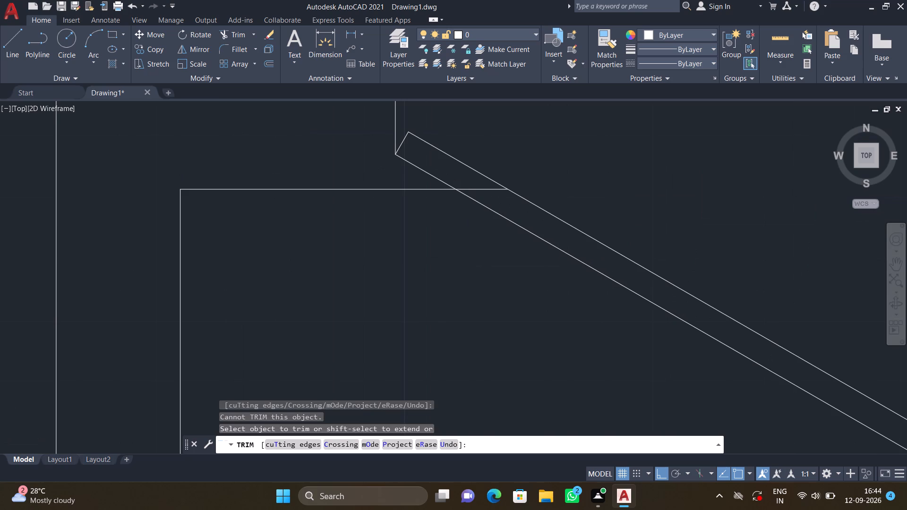
pyautogui.click(467, 182)
pyautogui.click(486, 200)
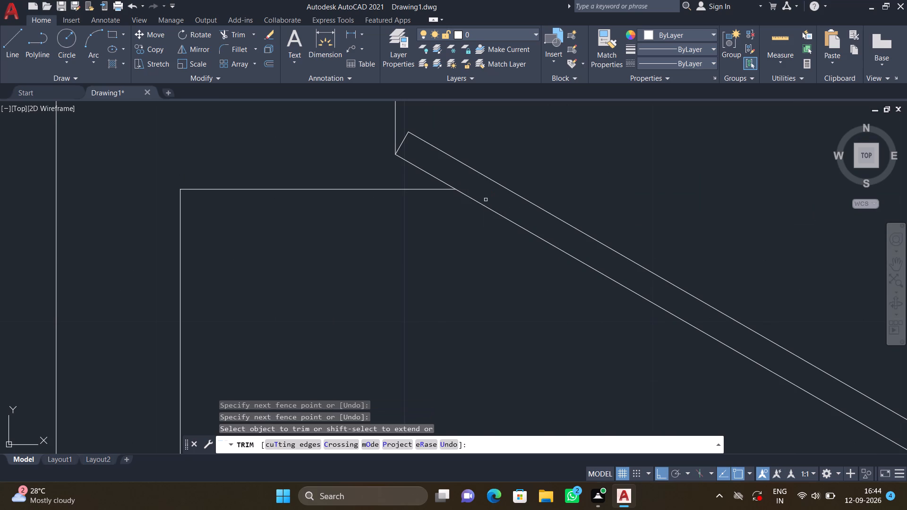
pyautogui.press('Return')
# Draw a short vertical line from the door leaf's hinge corner down to the partition's lower line, closing the wall end.
pyautogui.scroll(-1, 486, 201)
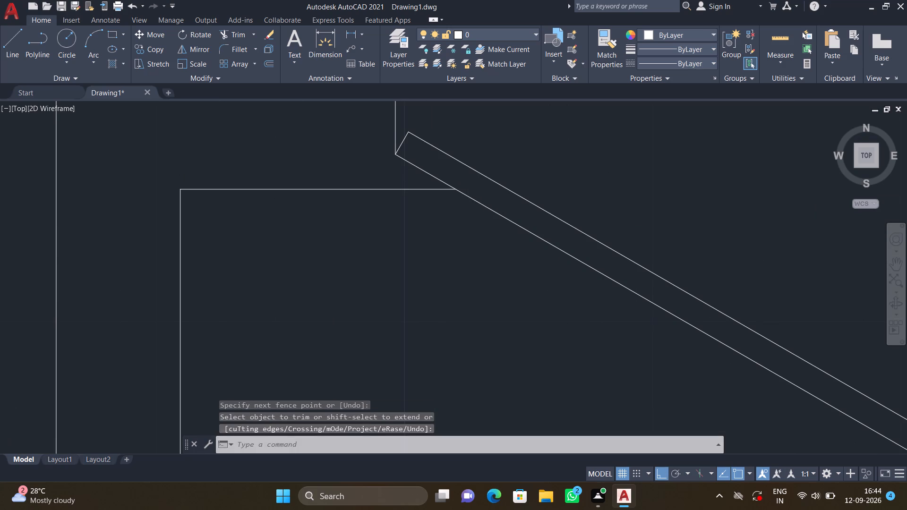
pyautogui.scroll(-2, 486, 201)
pyautogui.scroll(3, 462, 193)
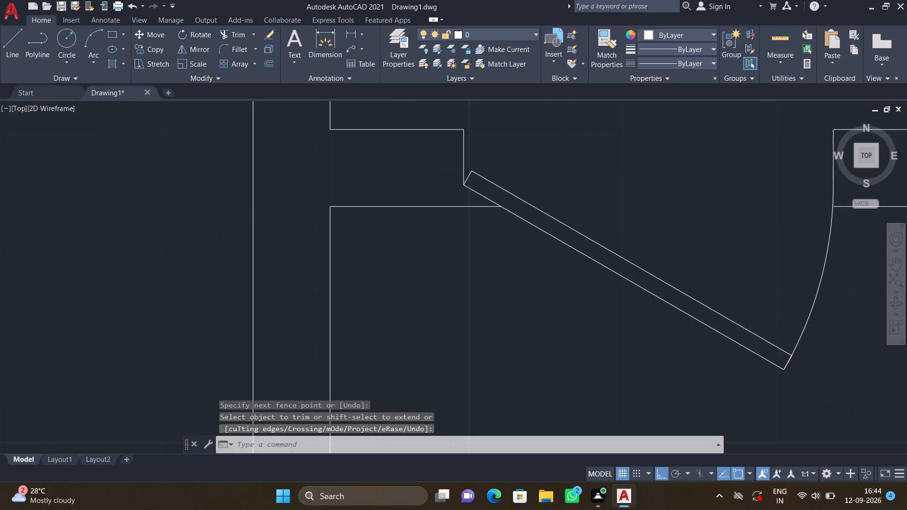
pyautogui.press('l')
pyautogui.press('Return')
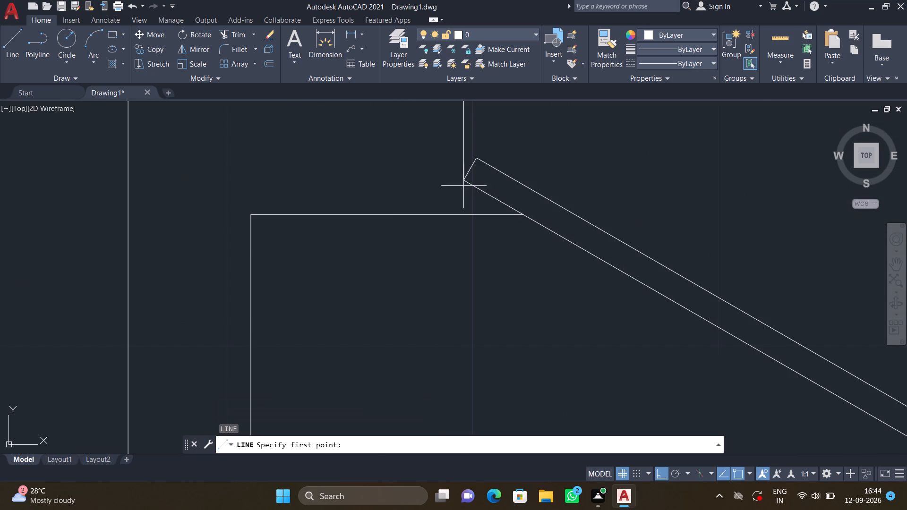
pyautogui.click(466, 177)
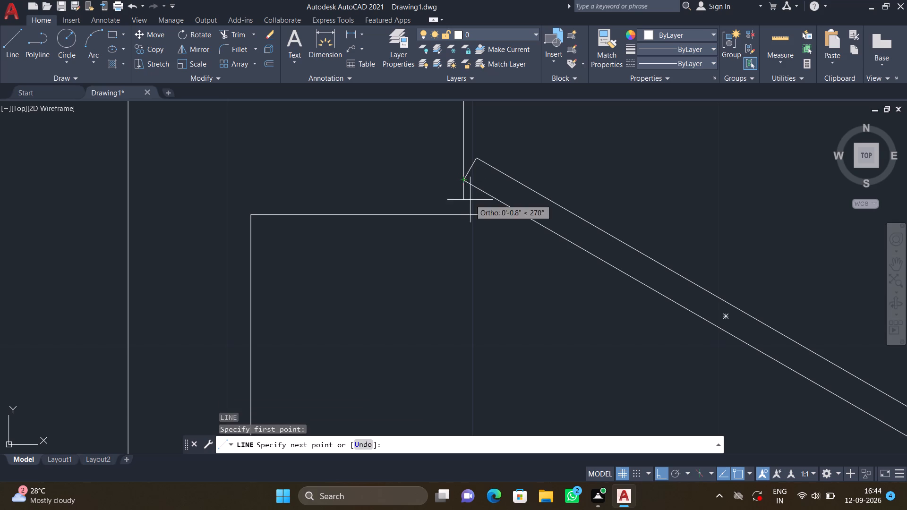
pyautogui.click(467, 217)
pyautogui.press('Return')
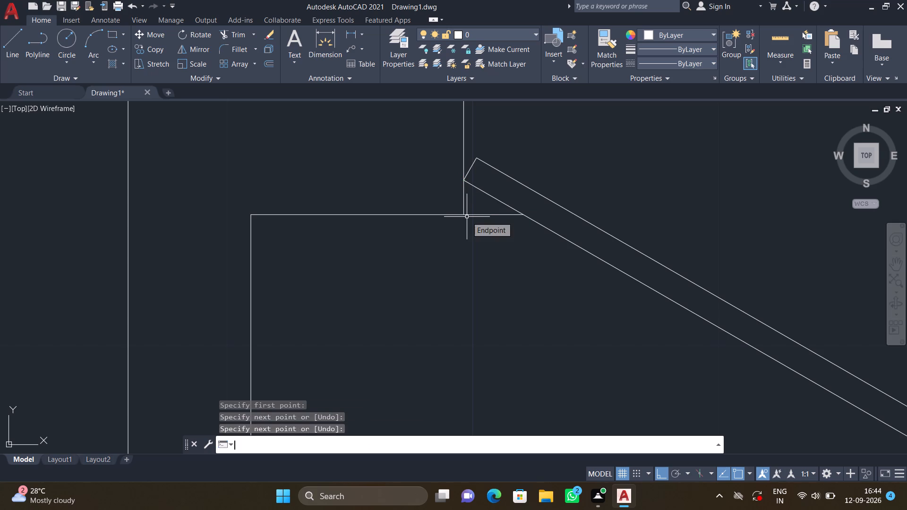
# Trim the leftover piece of the partition's lower line between the closed wall end and the door leaf.
pyautogui.scroll(-4, 467, 217)
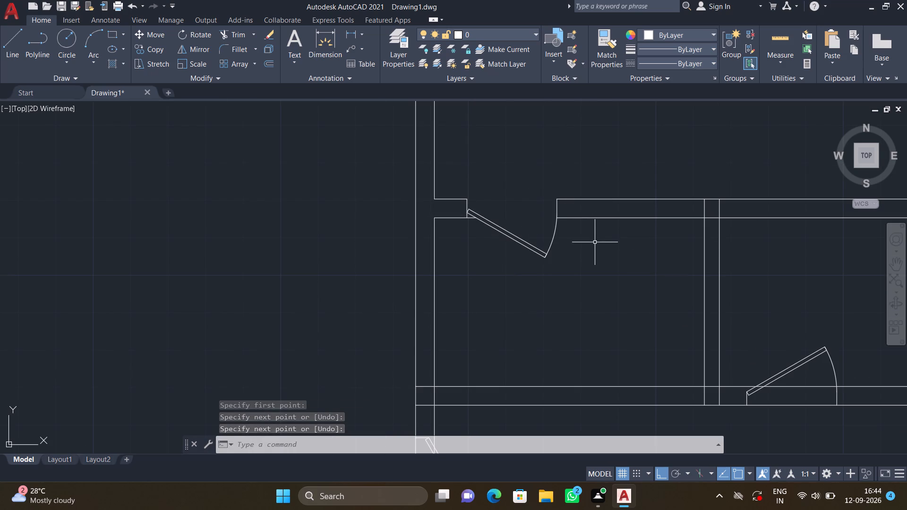
pyautogui.scroll(3, 479, 225)
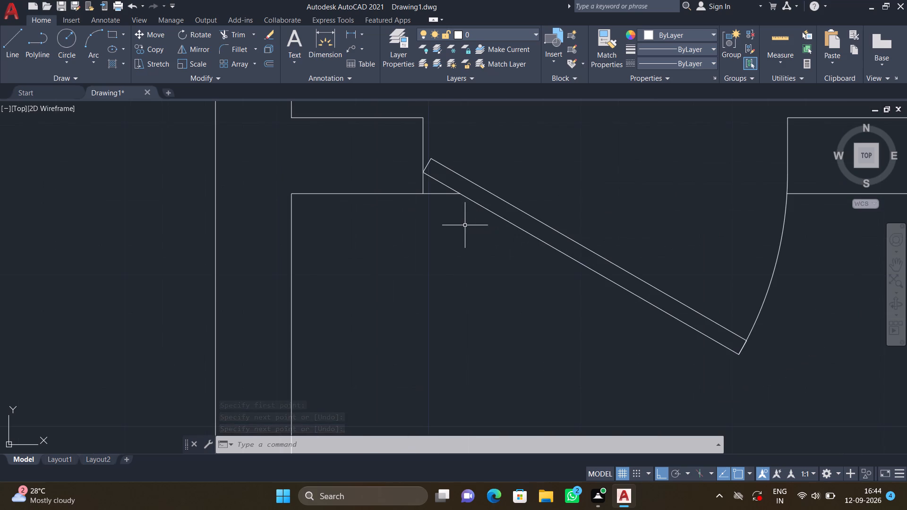
pyautogui.write('TR')
pyautogui.press('Return')
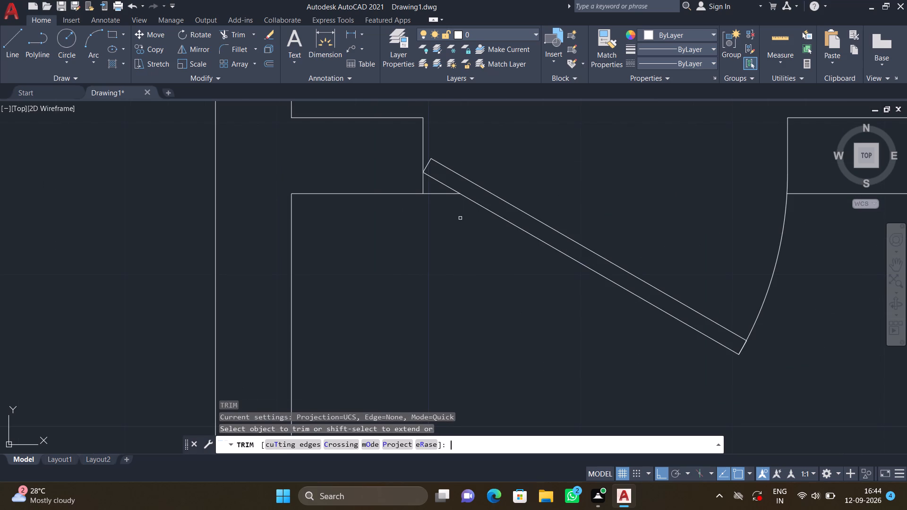
pyautogui.click(439, 186)
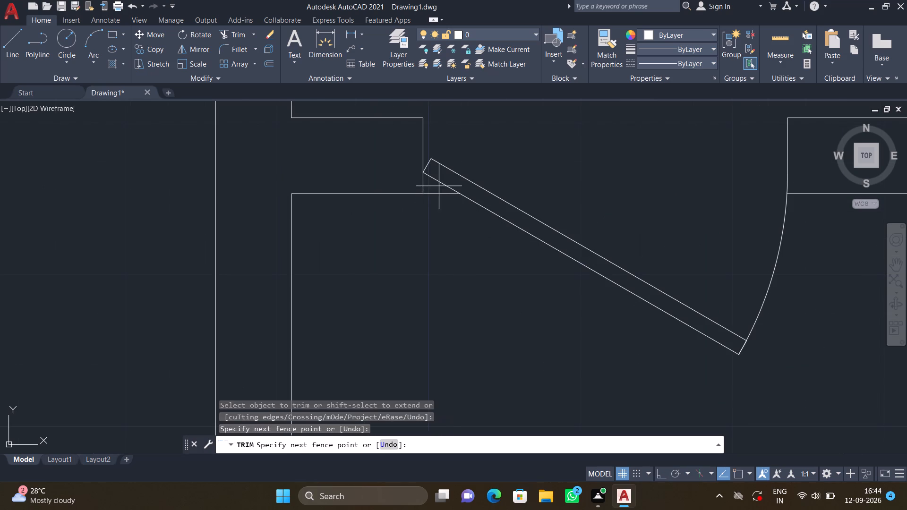
pyautogui.click(440, 214)
pyautogui.press('Return')
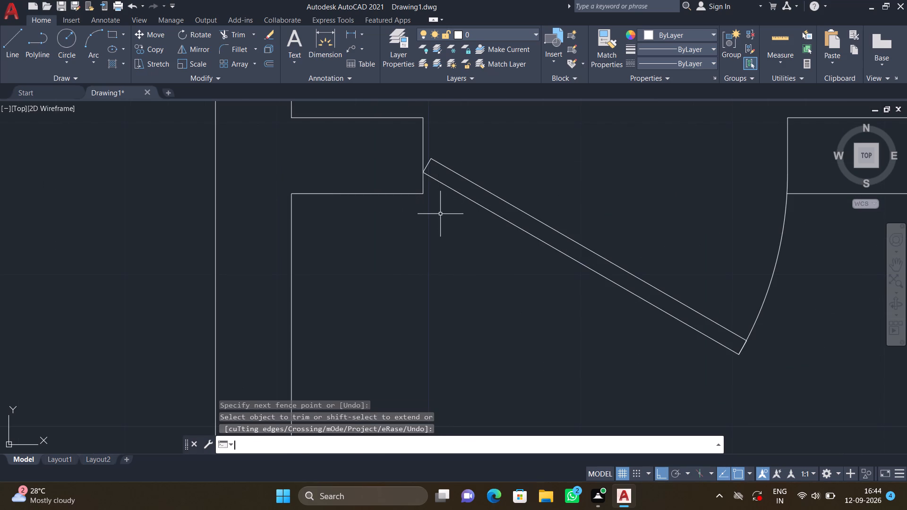
# Trim the T-junction of the short vertical partition between the two small rooms with their upper partition, removing the crossing lines.
pyautogui.scroll(-3, 446, 224)
pyautogui.scroll(-1, 577, 278)
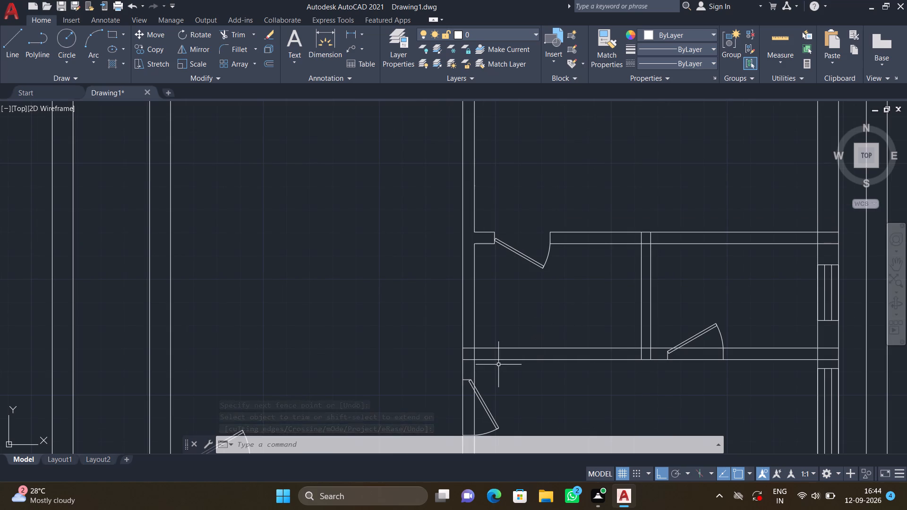
pyautogui.middleClick(478, 291)
pyautogui.scroll(2, 651, 225)
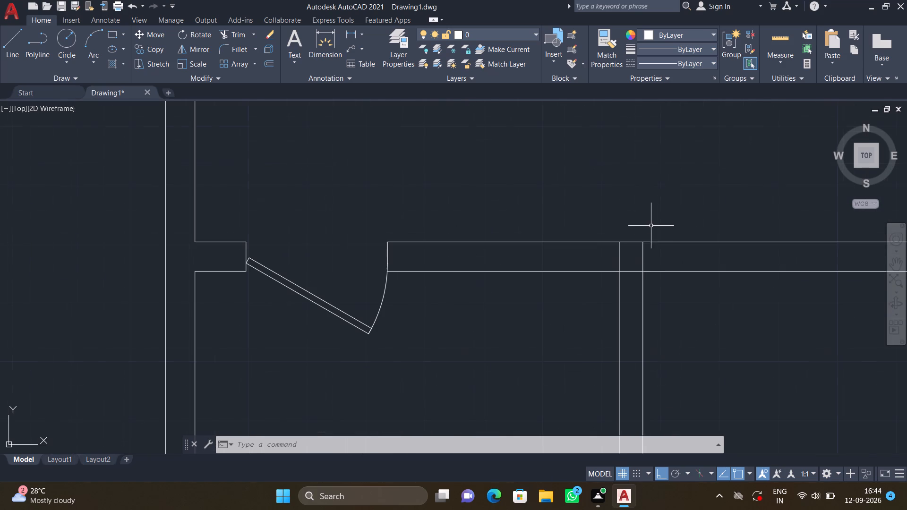
pyautogui.write('TR')
pyautogui.press('Return')
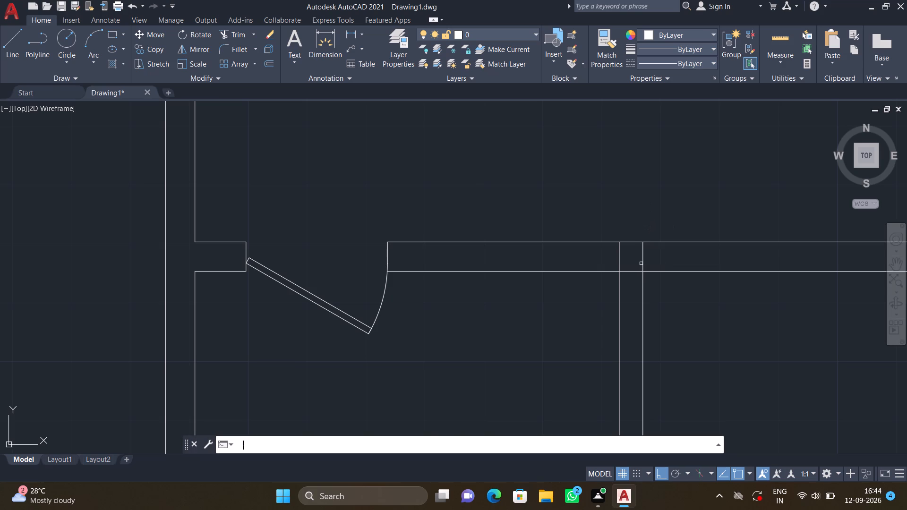
pyautogui.click(611, 257)
pyautogui.click(670, 253)
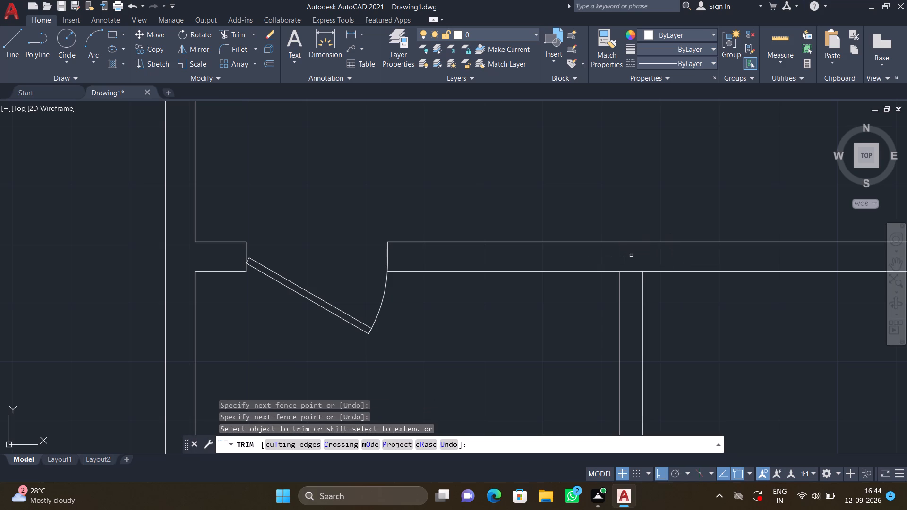
pyautogui.scroll(1, 629, 255)
pyautogui.click(629, 259)
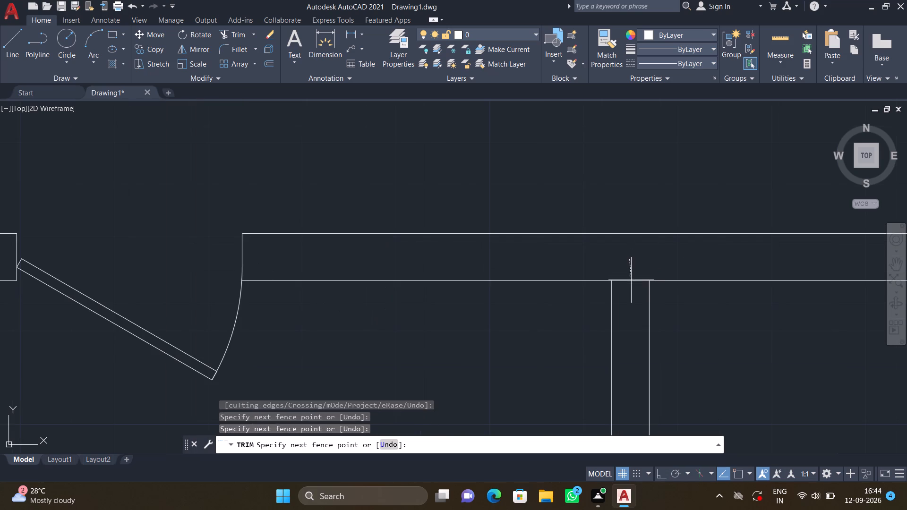
pyautogui.click(633, 296)
pyautogui.press('Return')
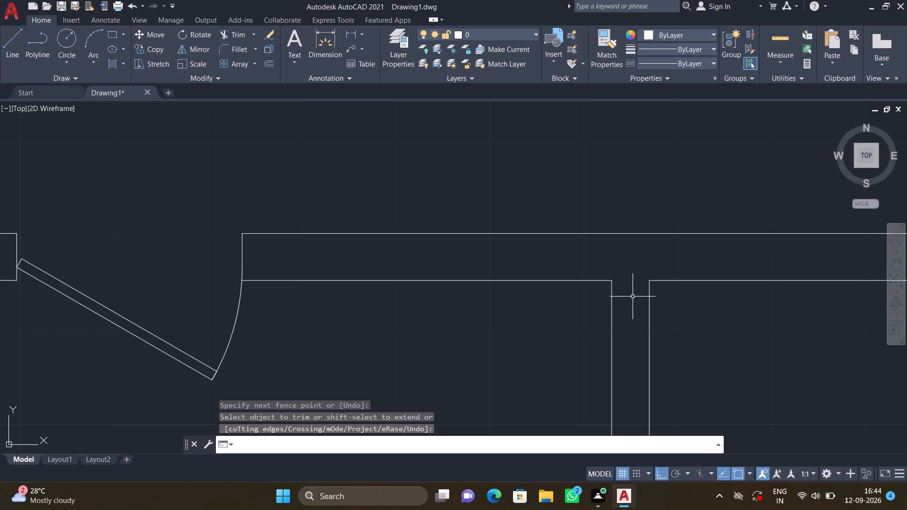
# Trim the T-junction where the small rooms' lower partition meets the long vertical partition, removing the crossing lines.
pyautogui.scroll(-2, 631, 297)
pyautogui.scroll(-3, 588, 344)
pyautogui.moveTo(570, 383); pyautogui.dragTo(568, 380, button='middle')
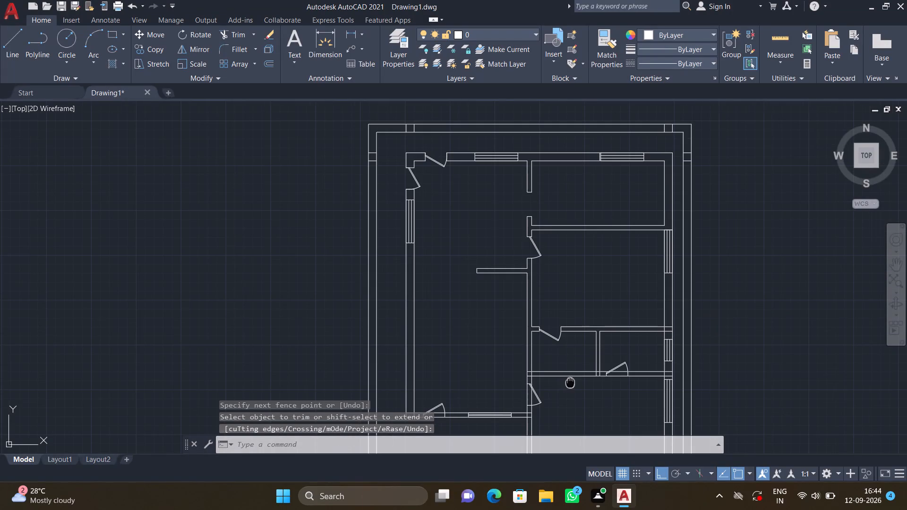
pyautogui.moveTo(568, 380); pyautogui.dragTo(469, 229, button='middle')
pyautogui.scroll(3, 444, 219)
pyautogui.scroll(1, 402, 203)
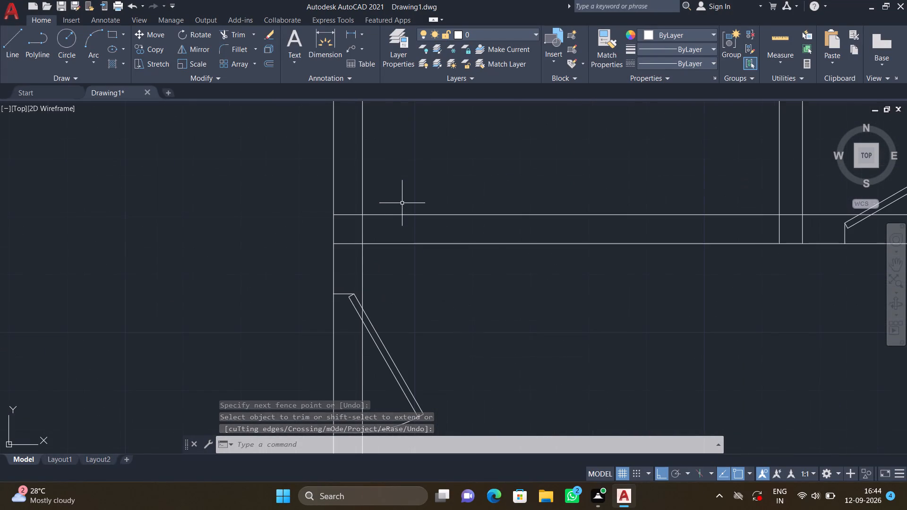
pyautogui.write('TR')
pyautogui.press('Return')
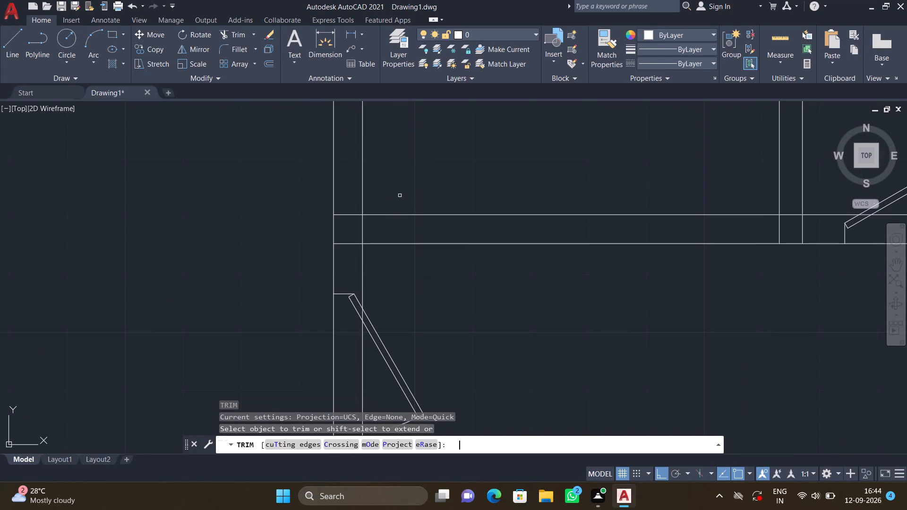
pyautogui.click(344, 207)
pyautogui.click(346, 225)
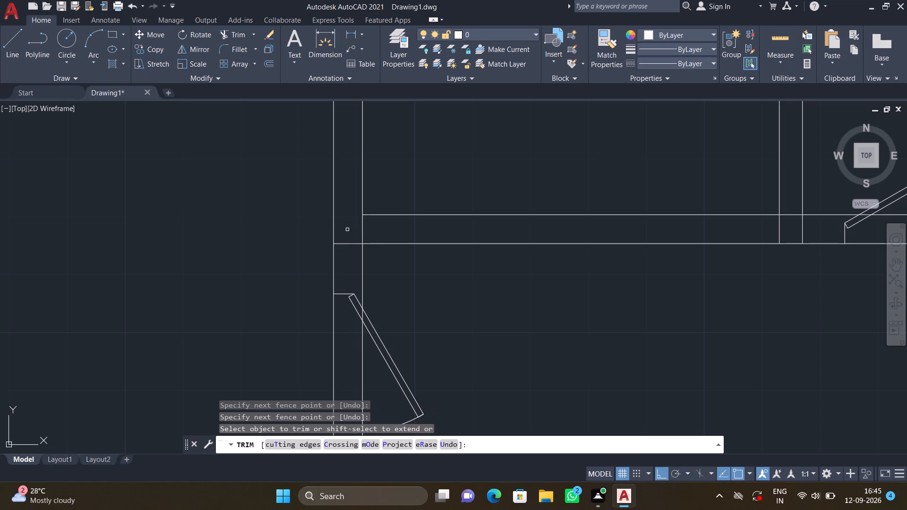
pyautogui.click(348, 229)
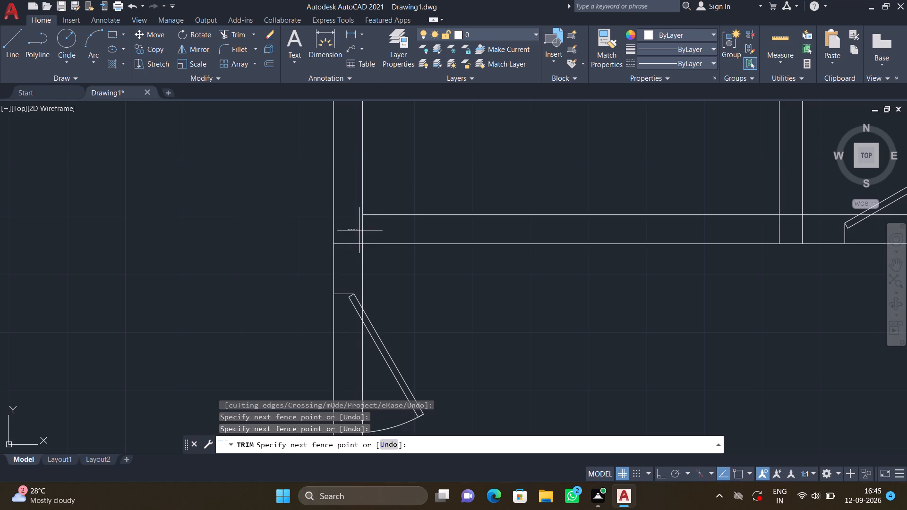
pyautogui.click(371, 230)
pyautogui.click(348, 228)
pyautogui.click(354, 254)
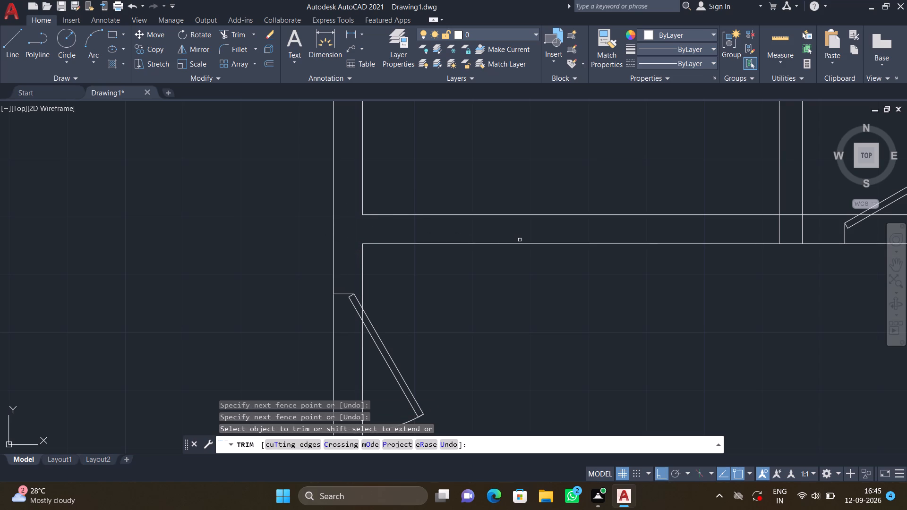
pyautogui.press('Return')
# Trim the T-junction of the short vertical partition between the two small rooms with their lower partition, removing the crossing lines.
pyautogui.scroll(-2, 520, 239)
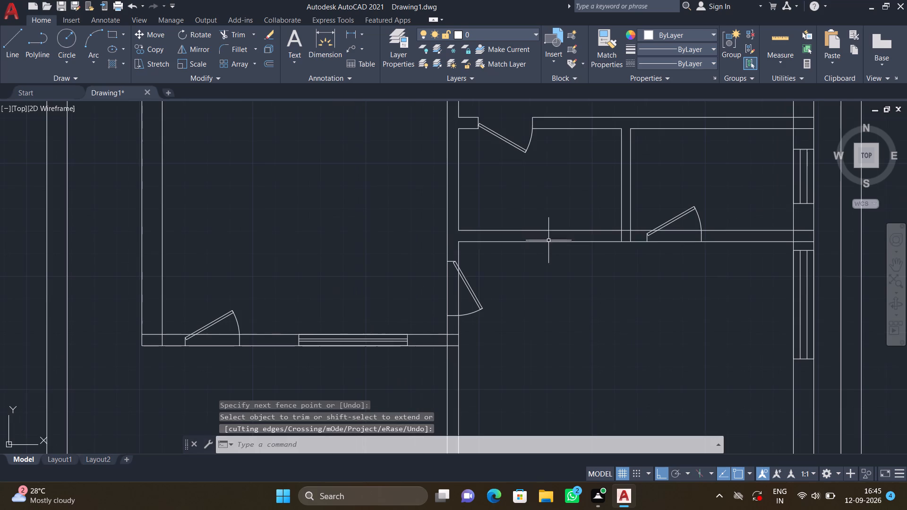
pyautogui.moveTo(601, 246); pyautogui.dragTo(454, 247, button='middle')
pyautogui.scroll(3, 462, 238)
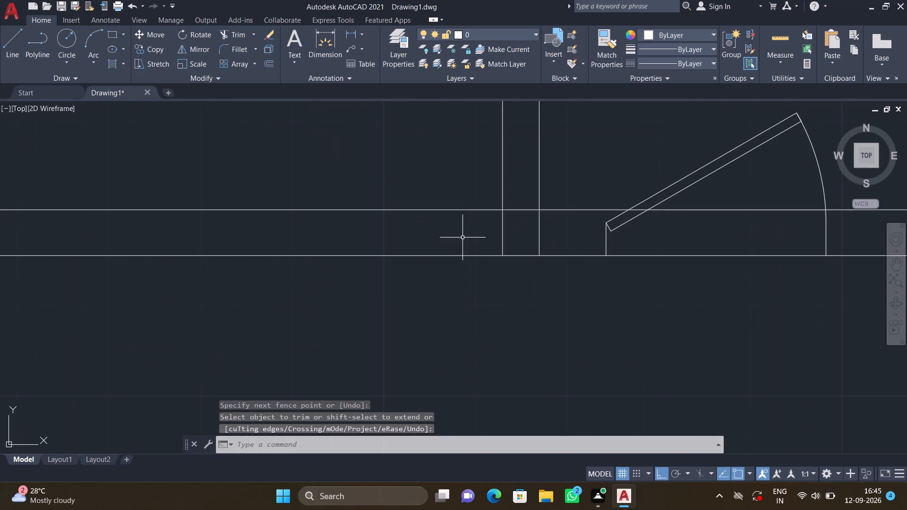
pyautogui.write('TR')
pyautogui.press('Return')
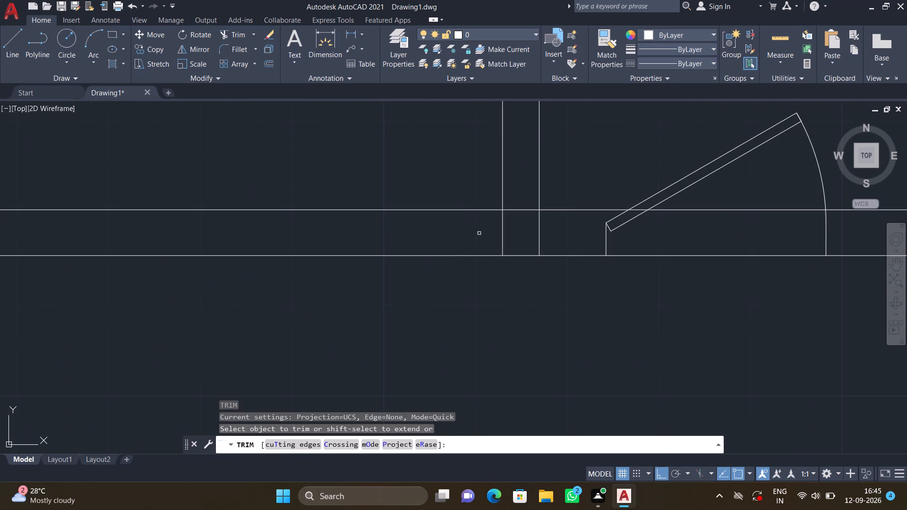
pyautogui.click(482, 232)
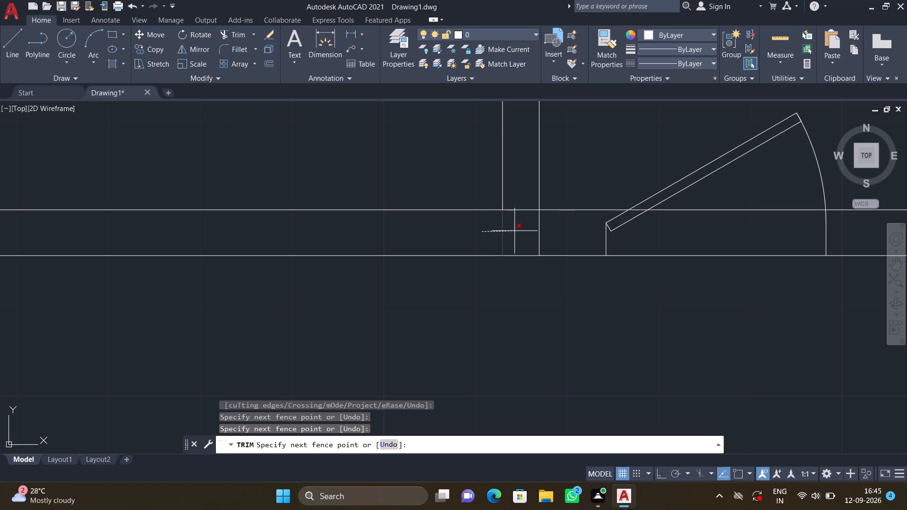
pyautogui.click(515, 231)
pyautogui.click(514, 192)
pyautogui.click(523, 230)
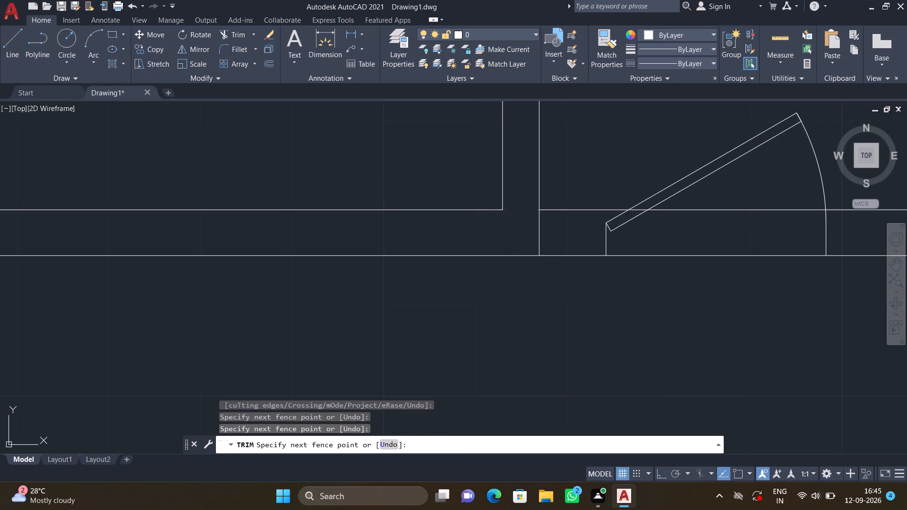
pyautogui.click(528, 233)
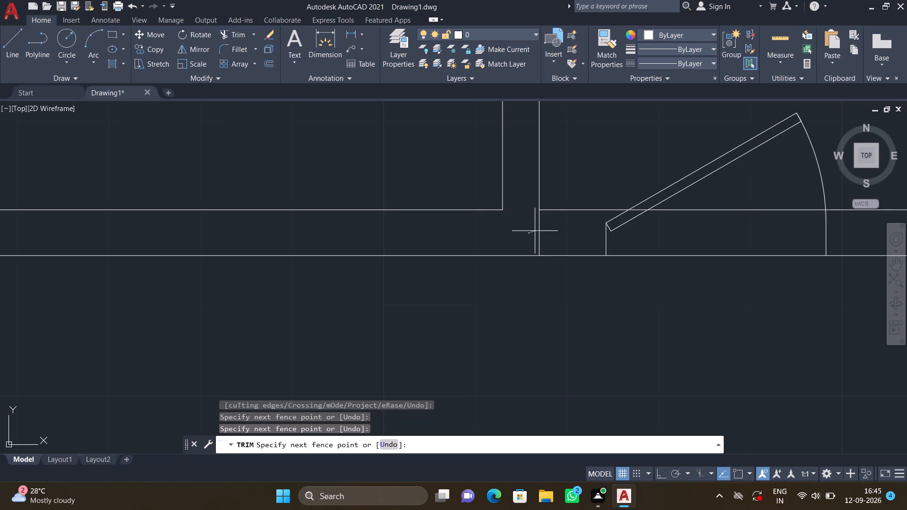
pyautogui.click(546, 229)
pyautogui.press('Return')
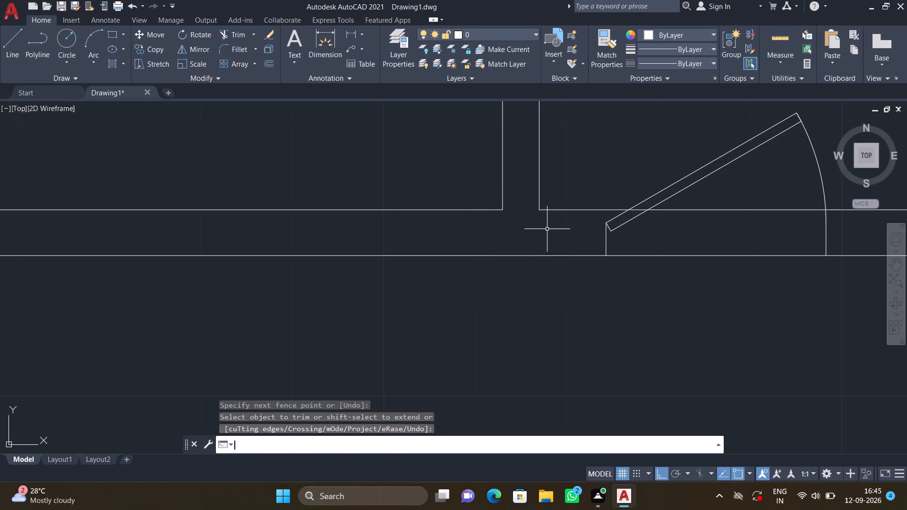
# Draw a short vertical line from the hinge corner of the lower partition's door leaf up to the partition's upper line, closing the wall end.
pyautogui.scroll(2, 637, 157)
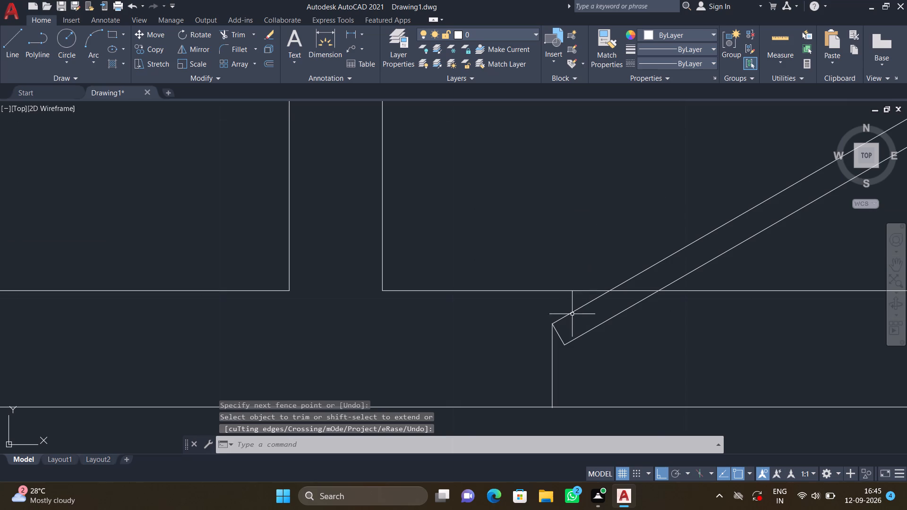
pyautogui.press('l')
pyautogui.press('Return')
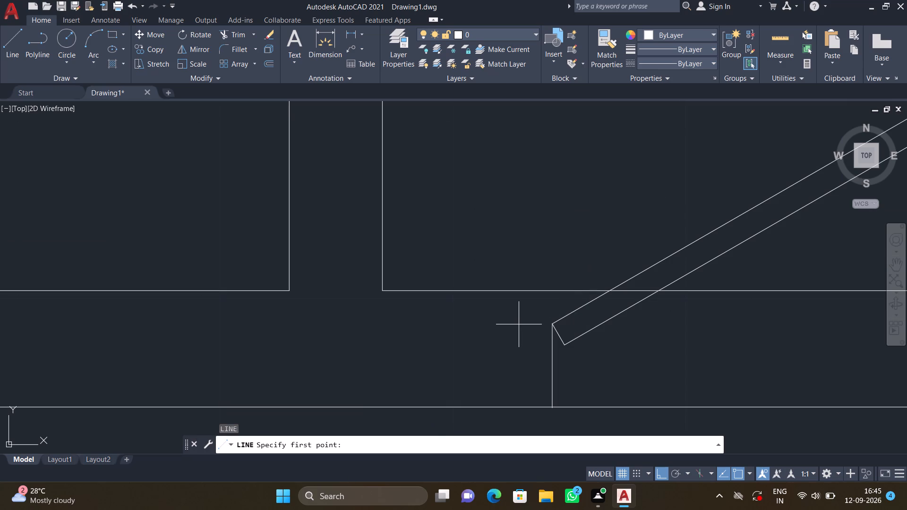
pyautogui.click(550, 323)
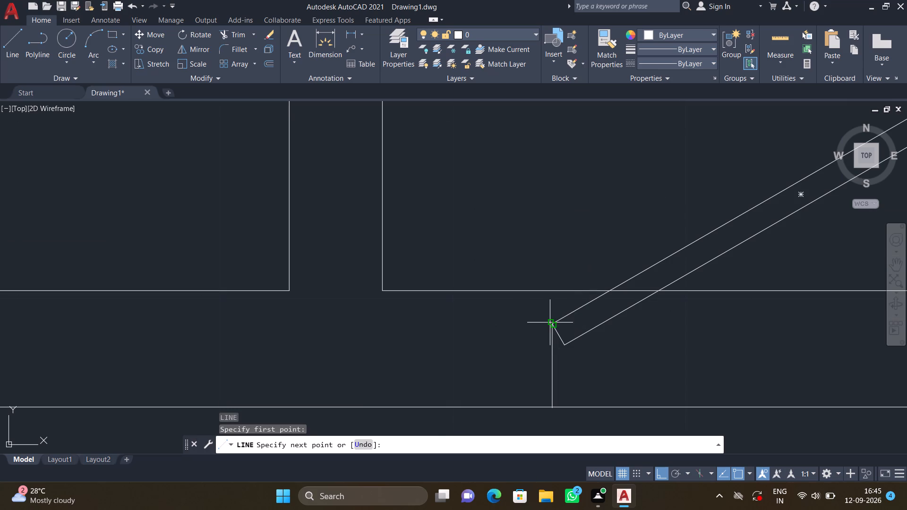
pyautogui.click(553, 291)
pyautogui.press('Return')
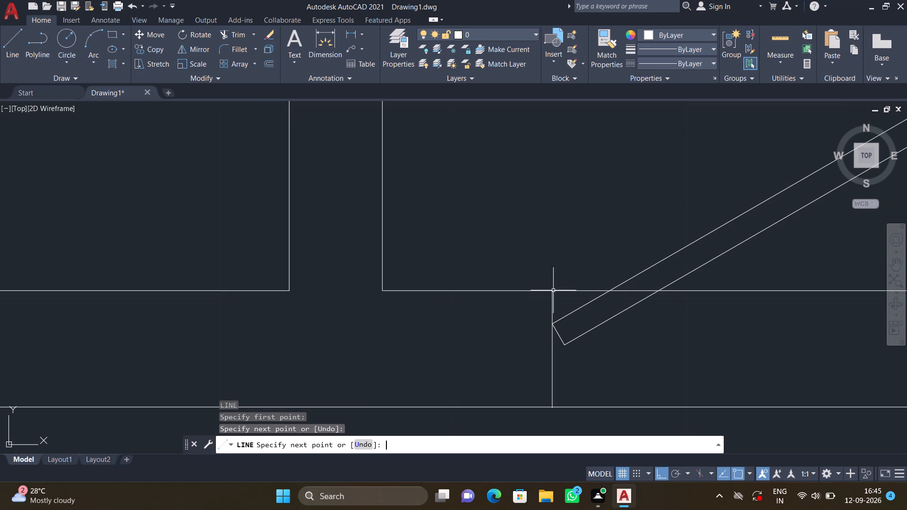
# Trim both lower-partition lines across this door's opening, plus the leftover pieces inside the leaf and between leaf and wall end.
pyautogui.scroll(-4, 553, 302)
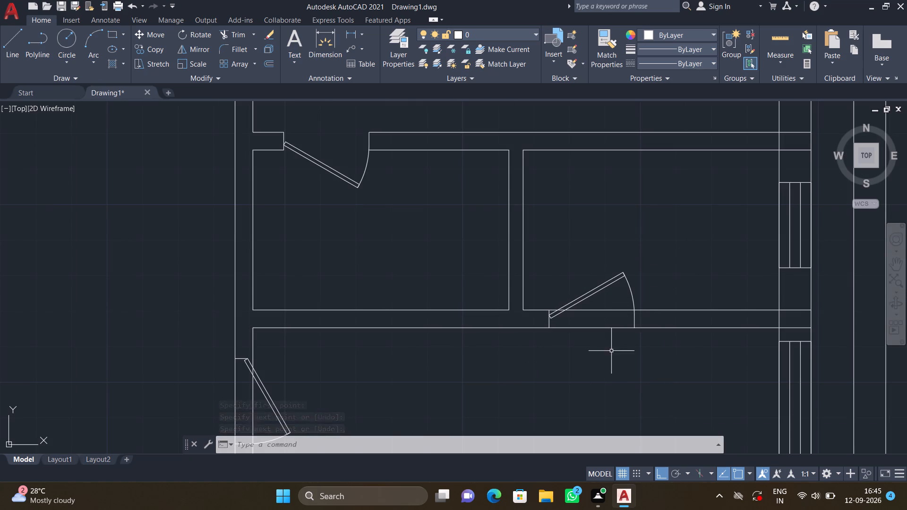
pyautogui.write('TR')
pyautogui.press('Return')
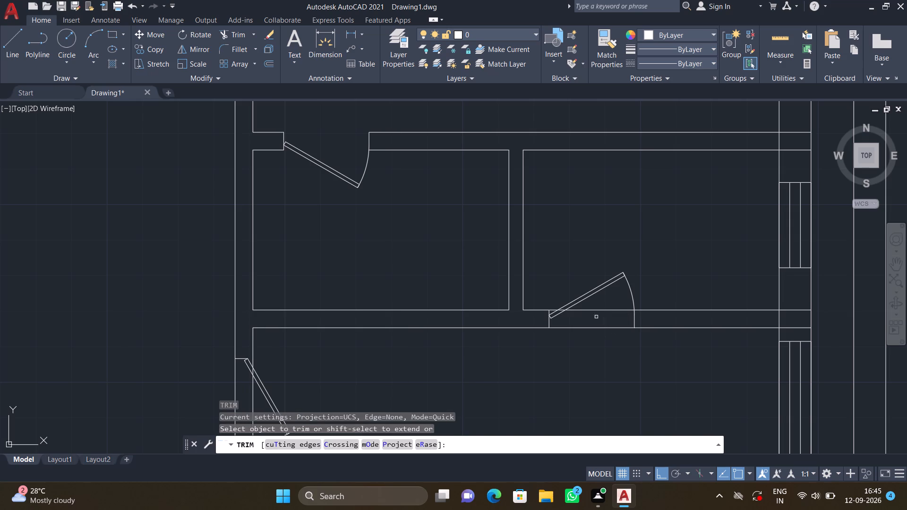
pyautogui.click(599, 304)
pyautogui.click(607, 336)
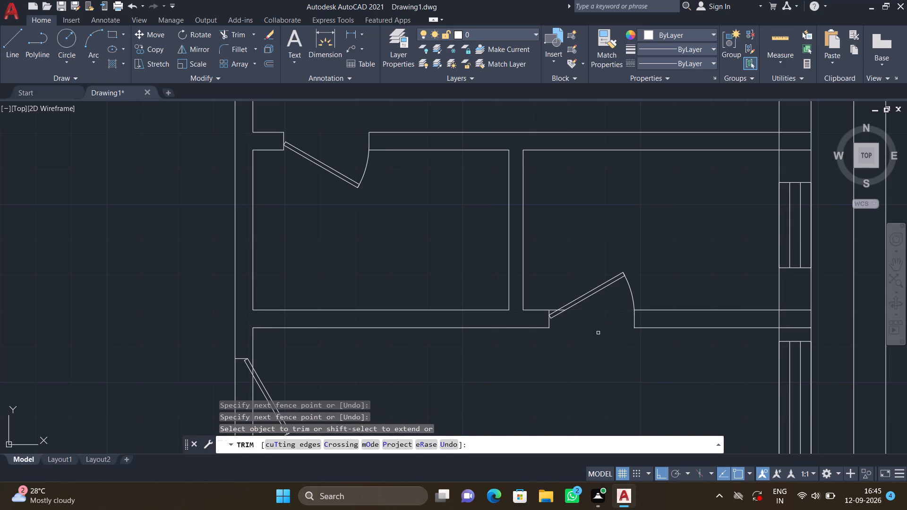
pyautogui.scroll(3, 555, 313)
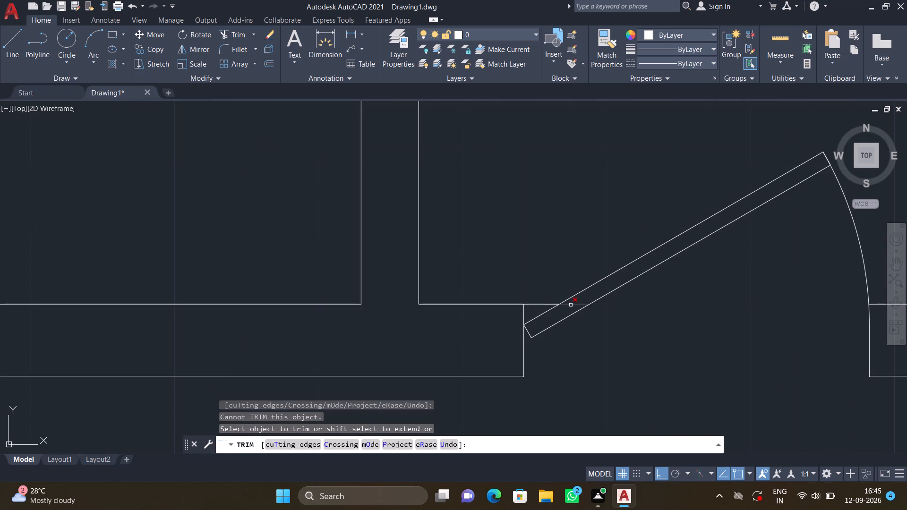
pyautogui.click(571, 305)
pyautogui.click(543, 305)
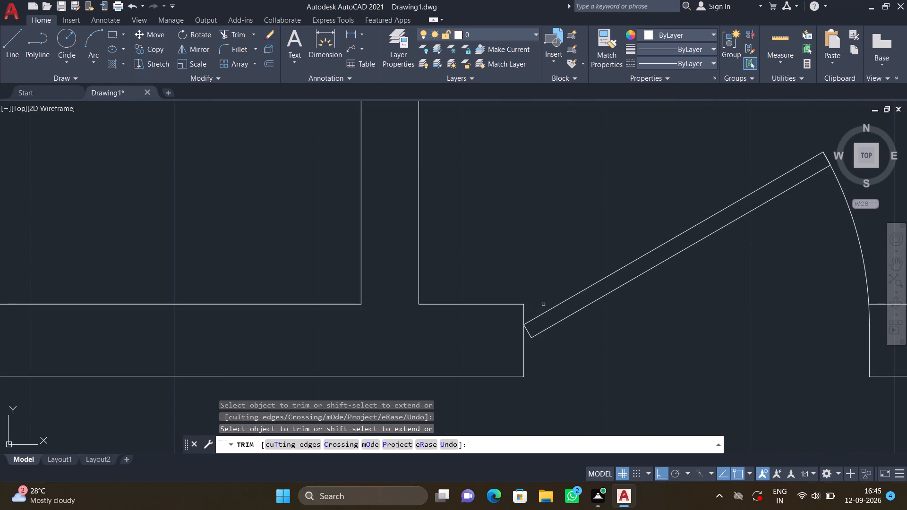
pyautogui.press('Return')
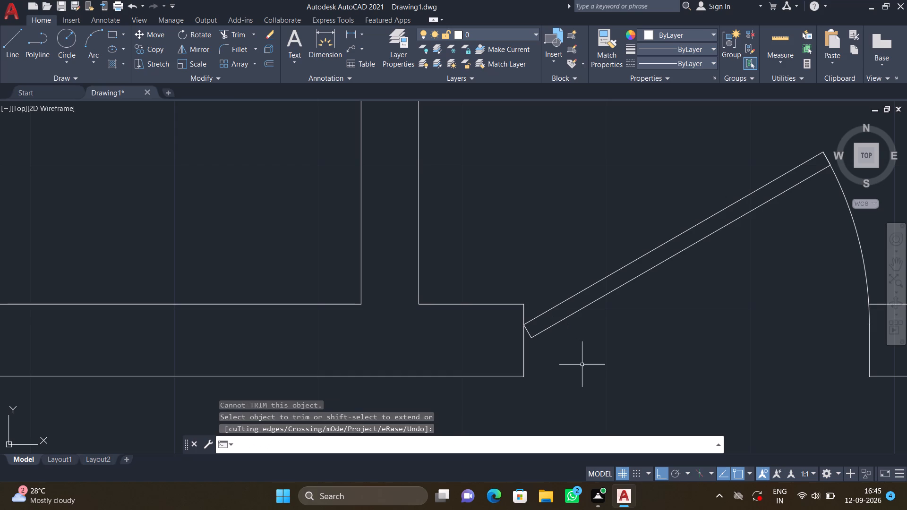
# Trim the long vertical partition's lines across the door opening just below the small rooms, plus the leftover piece inside the door leaf.
pyautogui.scroll(-4, 582, 366)
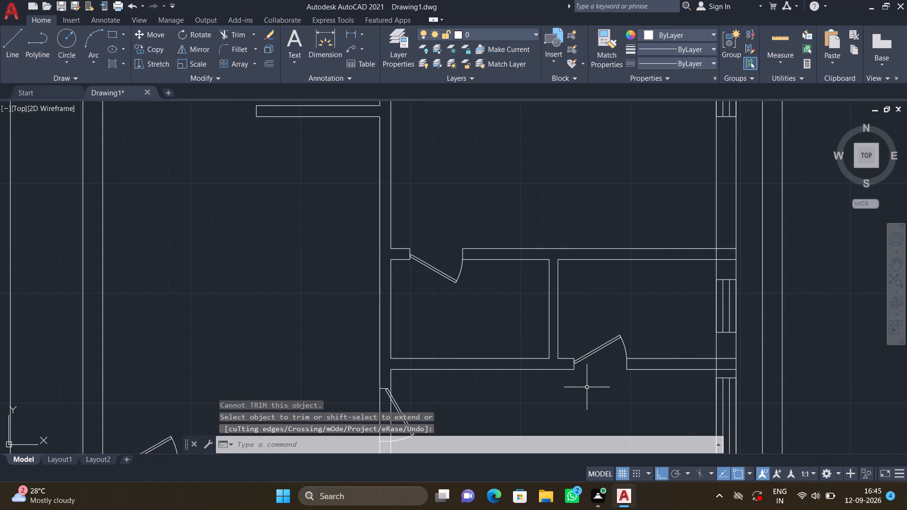
pyautogui.moveTo(587, 387); pyautogui.dragTo(532, 195, button='middle')
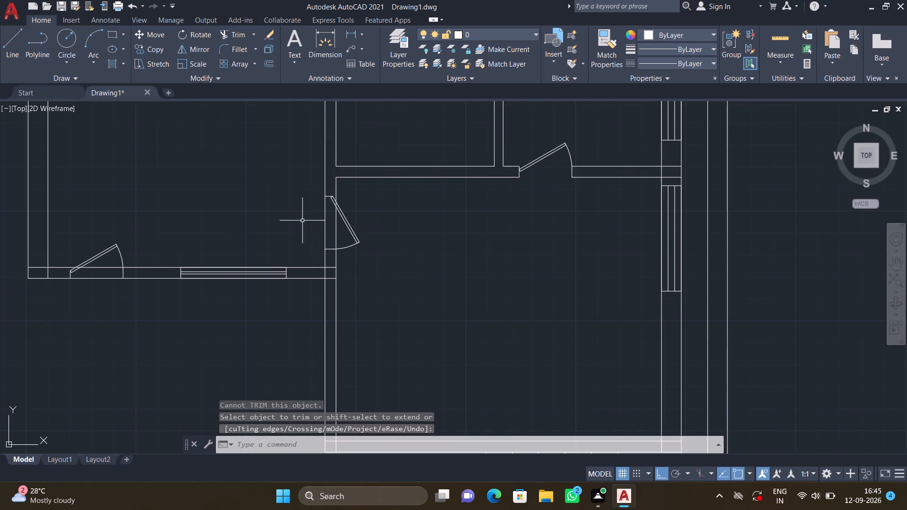
pyautogui.scroll(2, 302, 221)
pyautogui.write('TR')
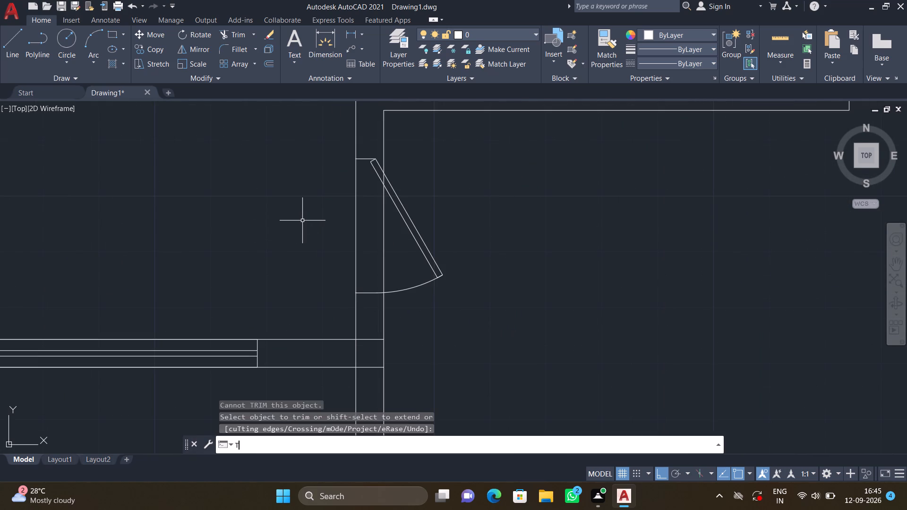
pyautogui.press('Return')
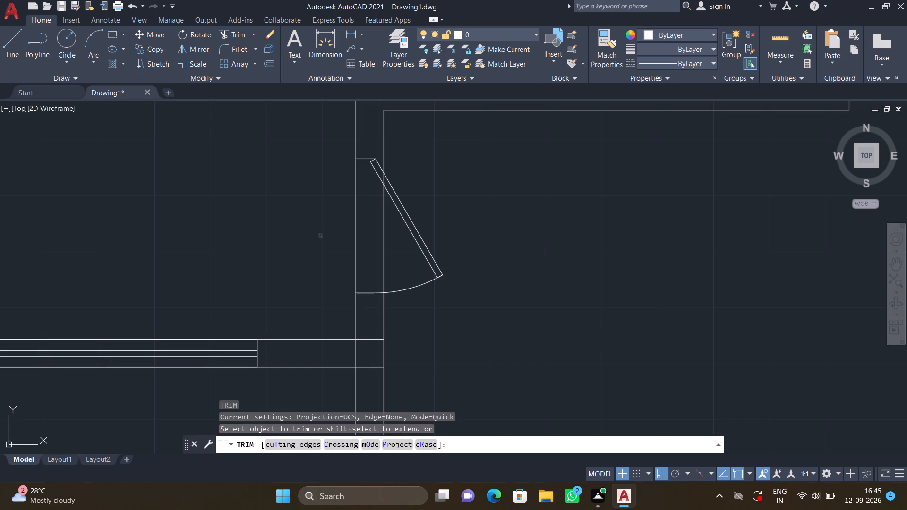
pyautogui.click(321, 236)
pyautogui.click(387, 238)
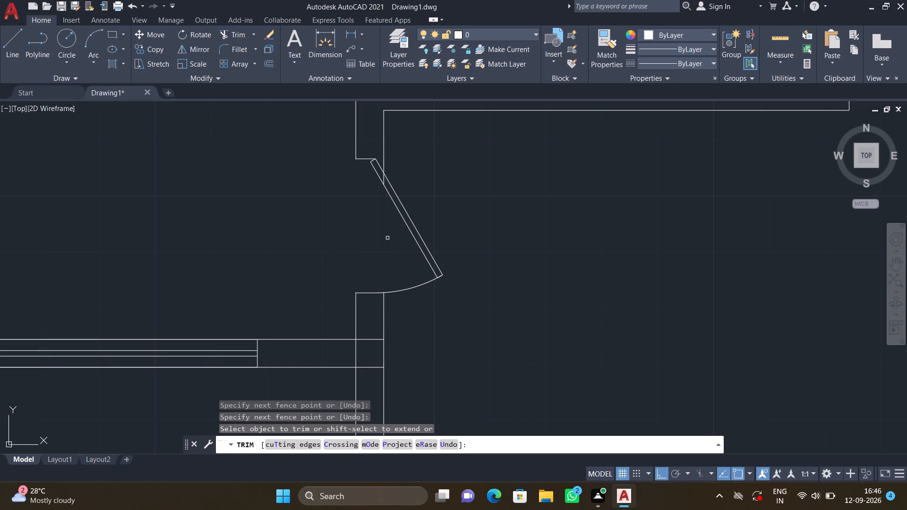
pyautogui.scroll(3, 379, 170)
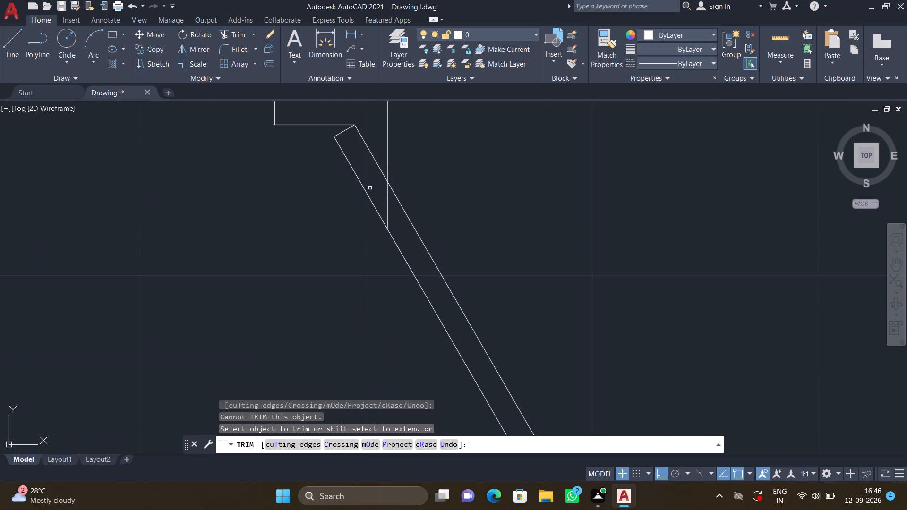
pyautogui.click(371, 187)
pyautogui.click(394, 208)
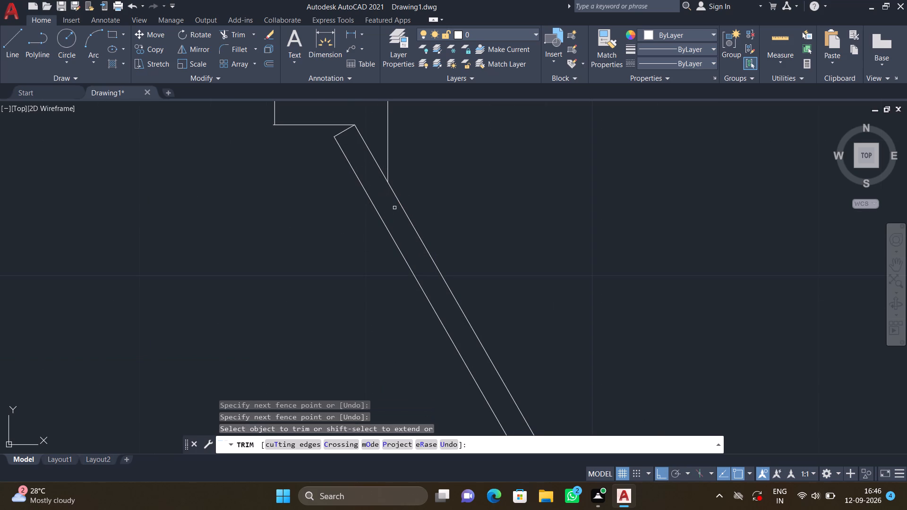
pyautogui.press('Return')
# Draw a short horizontal line from the door leaf's hinge corner to the long vertical partition's right-hand line, closing the wall end.
pyautogui.scroll(3, 376, 143)
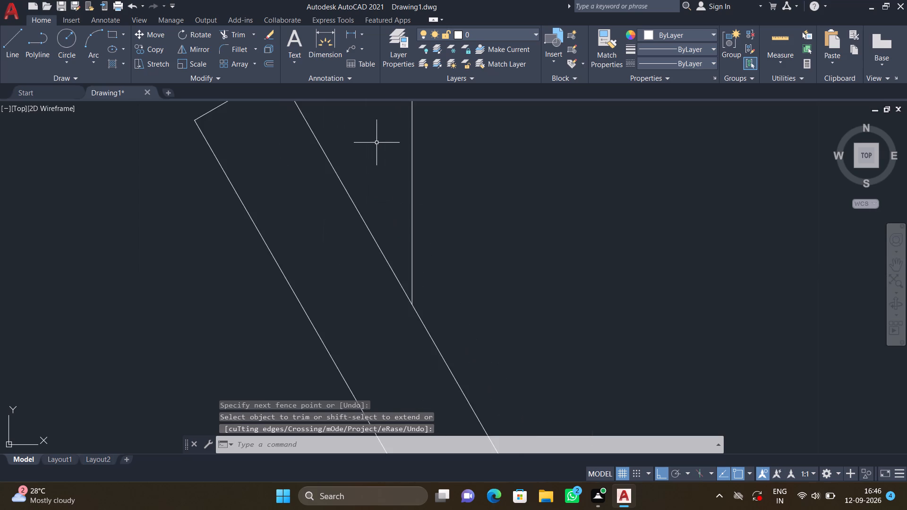
pyautogui.scroll(-5, 376, 143)
pyautogui.scroll(2, 375, 135)
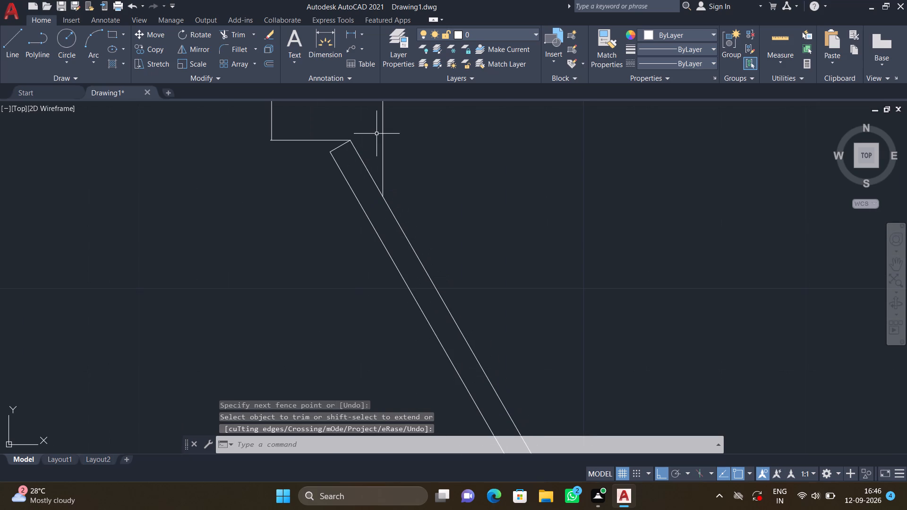
pyautogui.press('l')
pyautogui.press('Return')
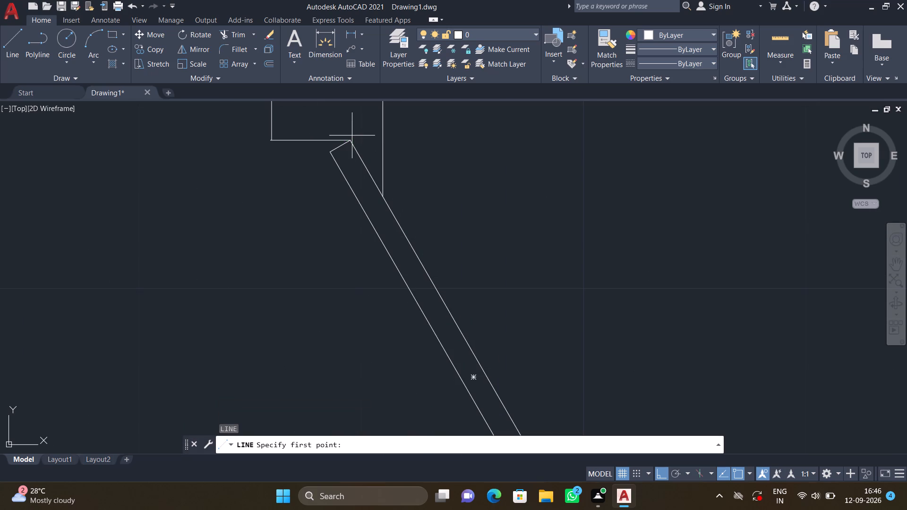
pyautogui.click(350, 140)
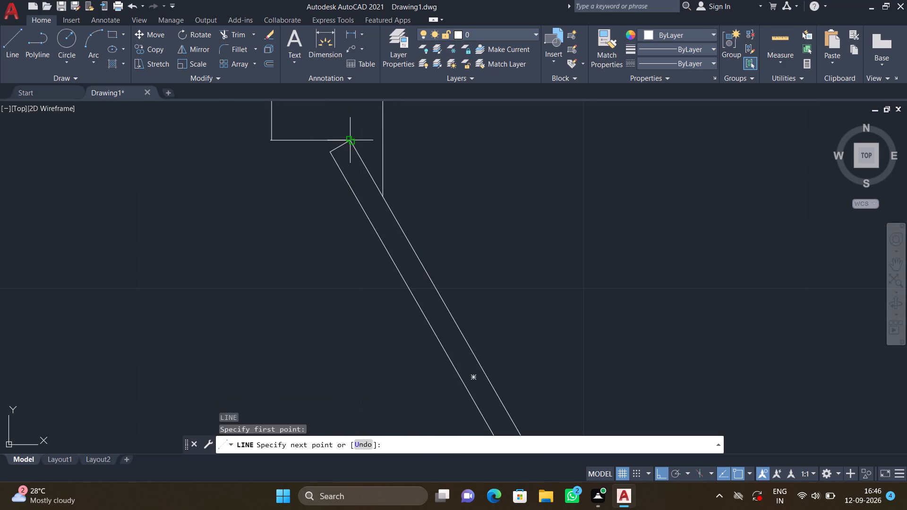
pyautogui.click(385, 142)
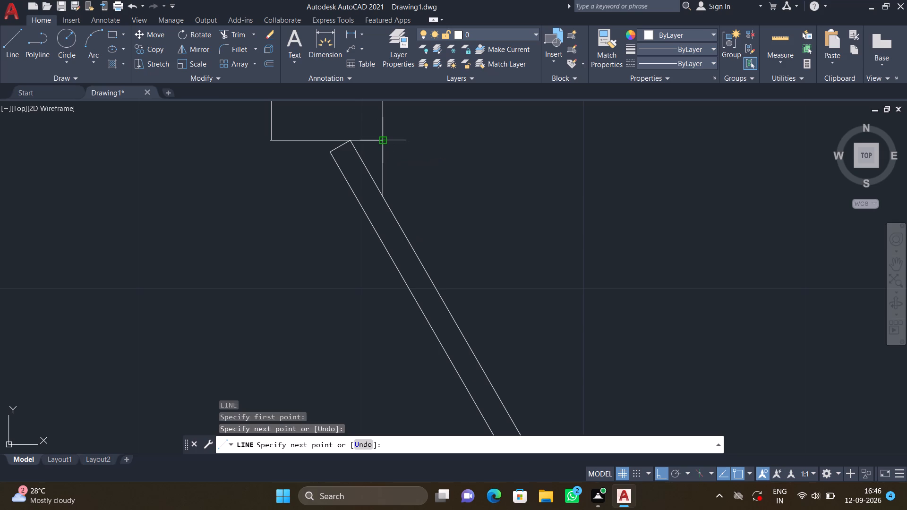
pyautogui.press('Return')
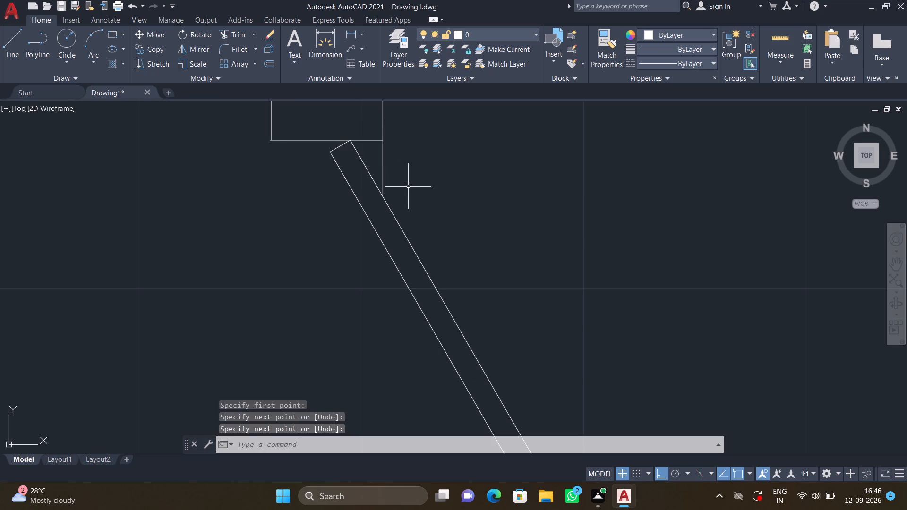
# Trim the leftover piece of the vertical partition's line between the new closing line and the door leaf.
pyautogui.write('TR')
pyautogui.press('Return')
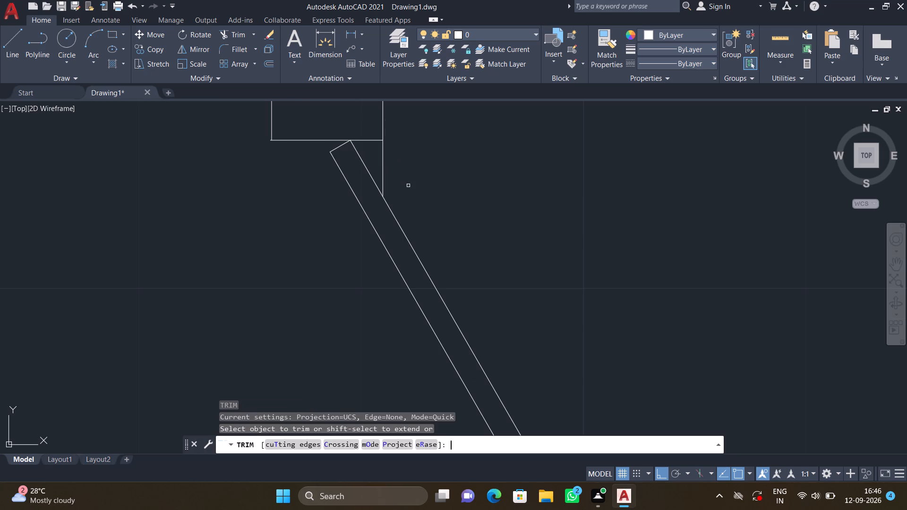
pyautogui.click(376, 158)
pyautogui.click(394, 164)
pyautogui.press('Return')
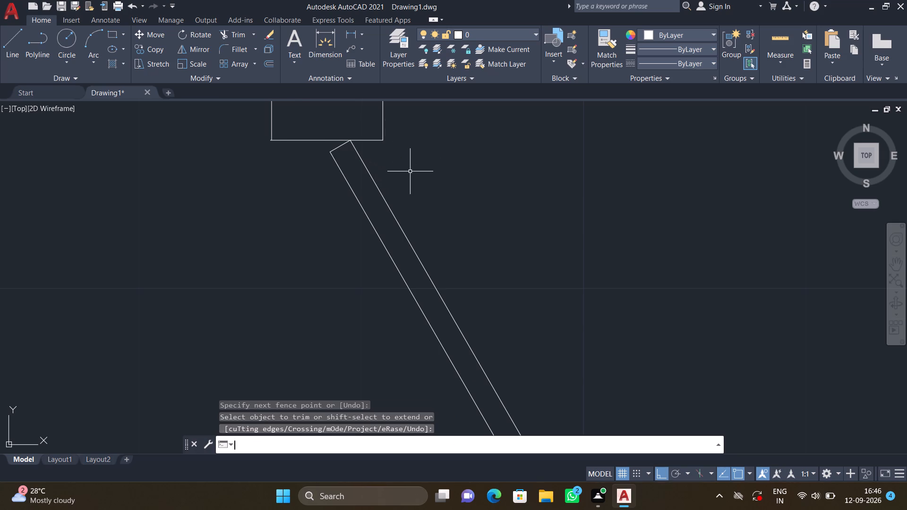
# Trim the T-junction of the long vertical partition with the horizontal windowed partition just below the door, removing the crossing lines.
pyautogui.scroll(-3, 415, 181)
pyautogui.scroll(-1, 414, 240)
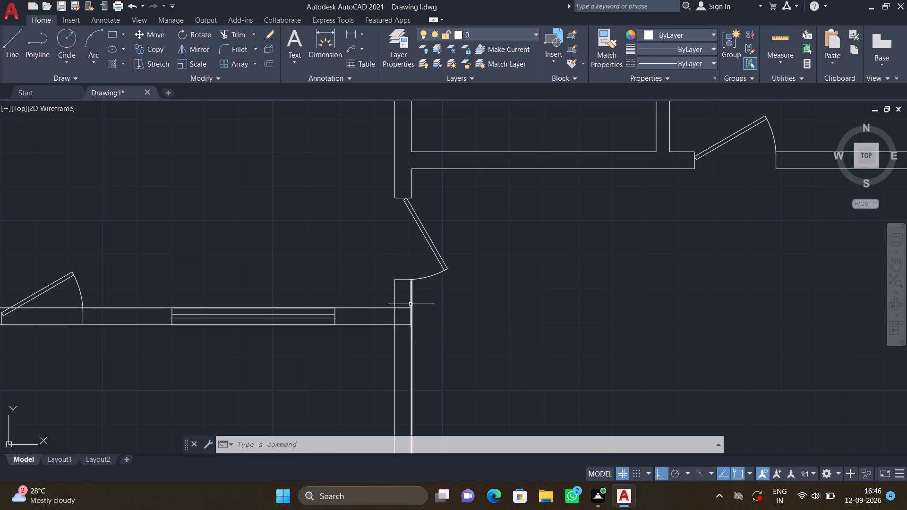
pyautogui.scroll(2, 404, 323)
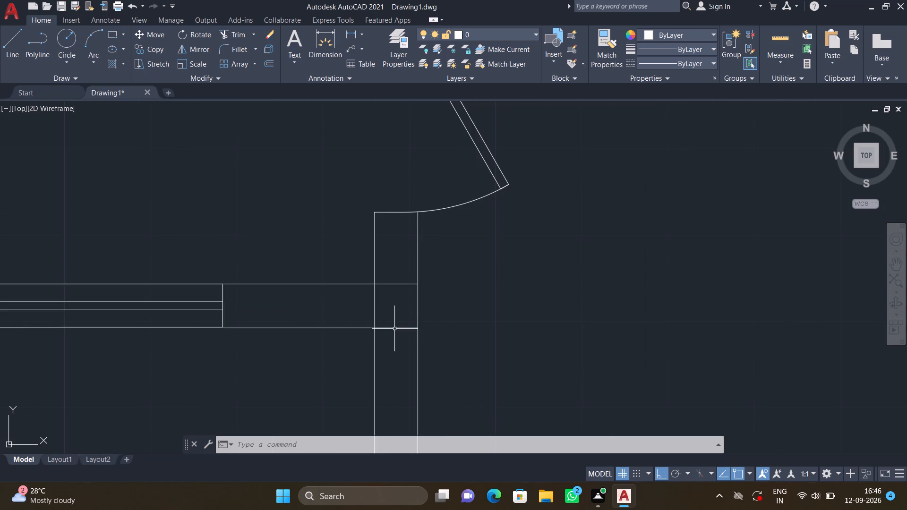
pyautogui.write('TR')
pyautogui.press('Return')
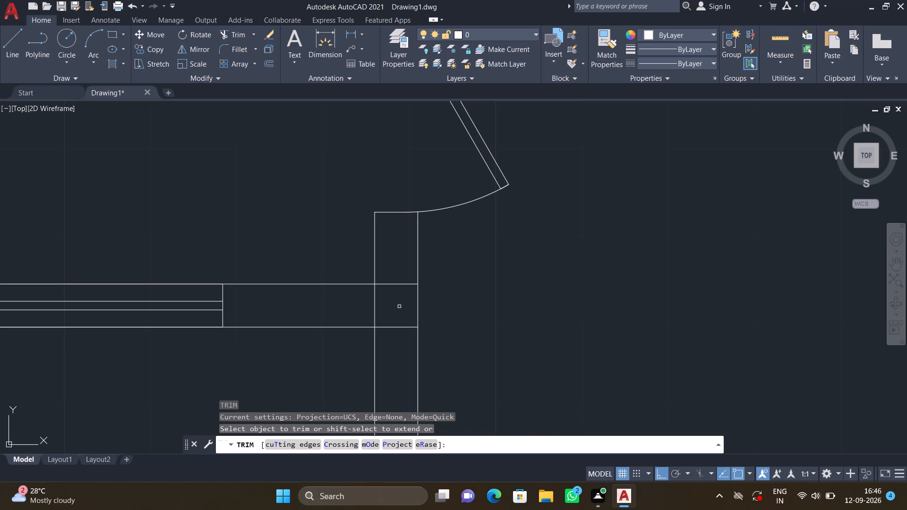
pyautogui.click(393, 276)
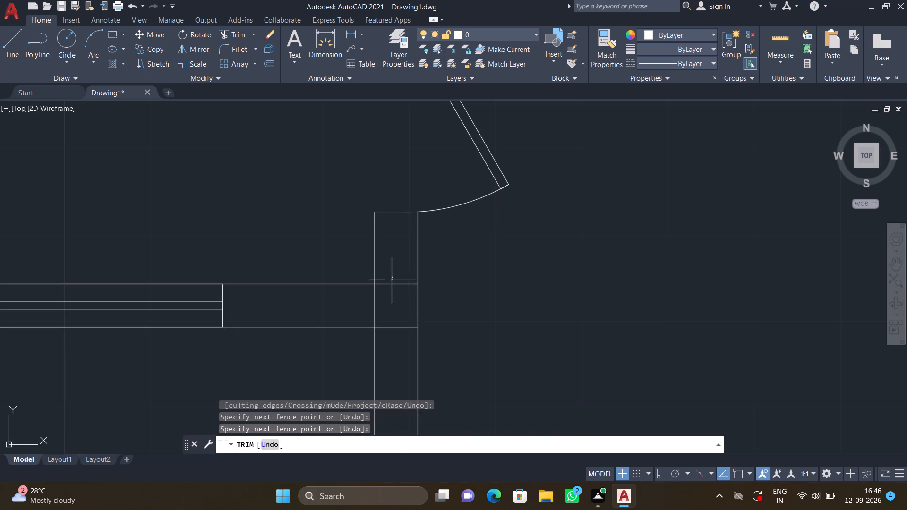
pyautogui.click(394, 335)
pyautogui.click(386, 303)
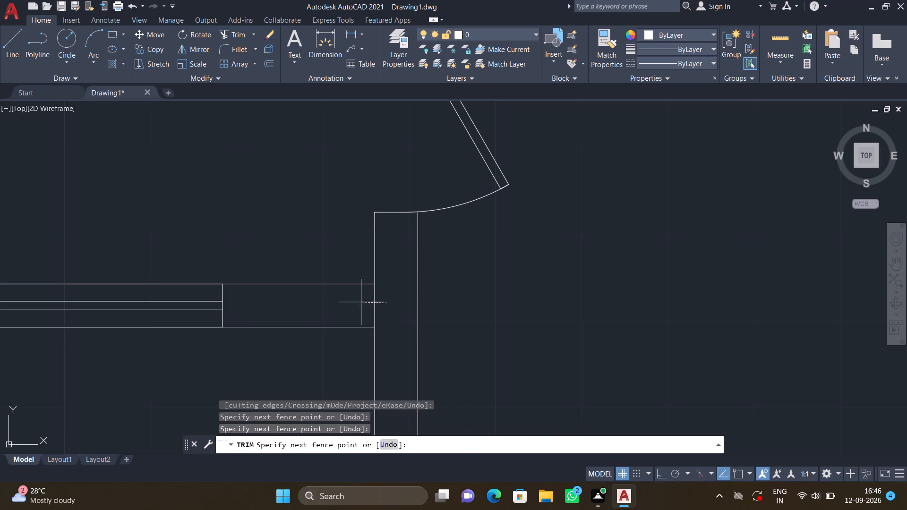
pyautogui.click(360, 302)
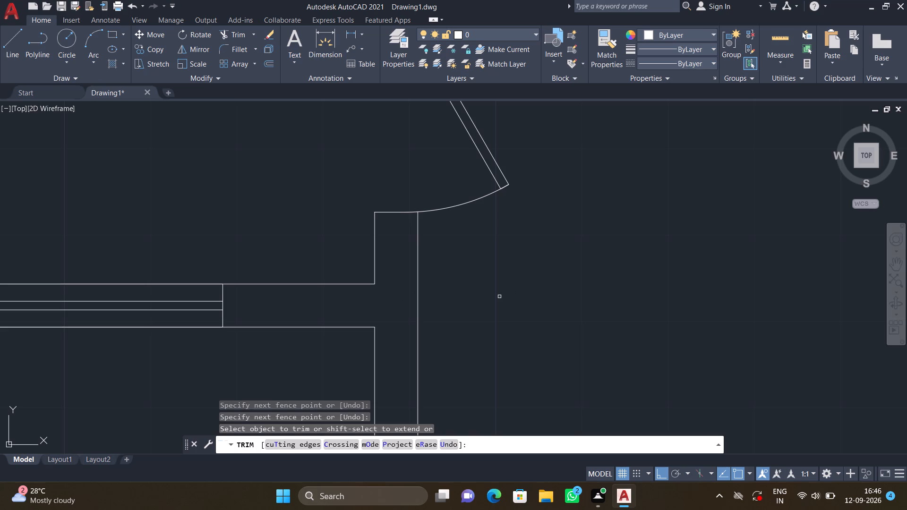
pyautogui.press('Return')
# Trim the overlapping lines at the corner where the long vertical partition meets the horizontal partition above the staircase.
pyautogui.scroll(-2, 499, 297)
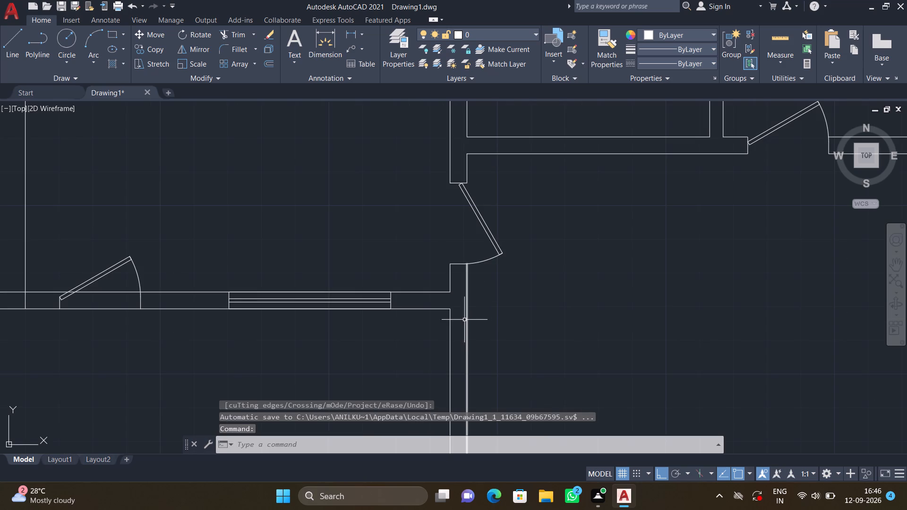
pyautogui.moveTo(464, 320); pyautogui.dragTo(445, 267, button='middle')
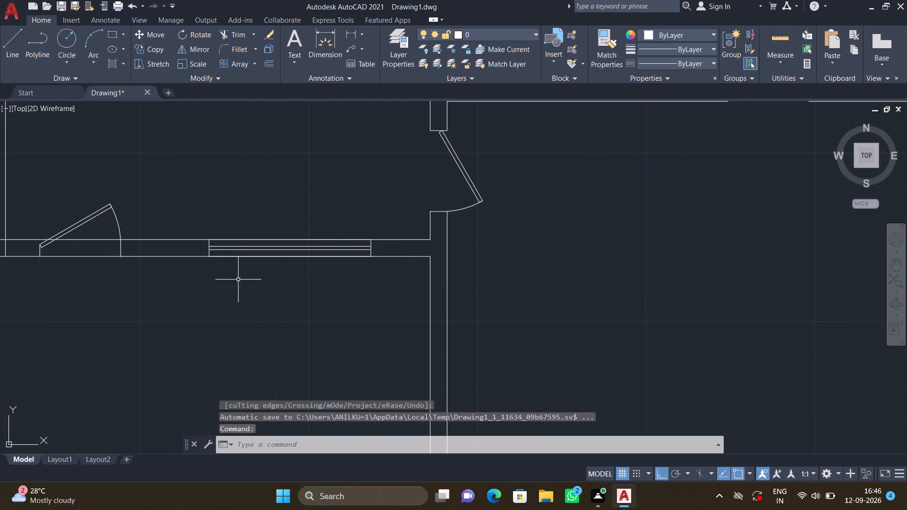
pyautogui.scroll(-1, 238, 280)
pyautogui.moveTo(136, 292); pyautogui.dragTo(178, 185, button='middle')
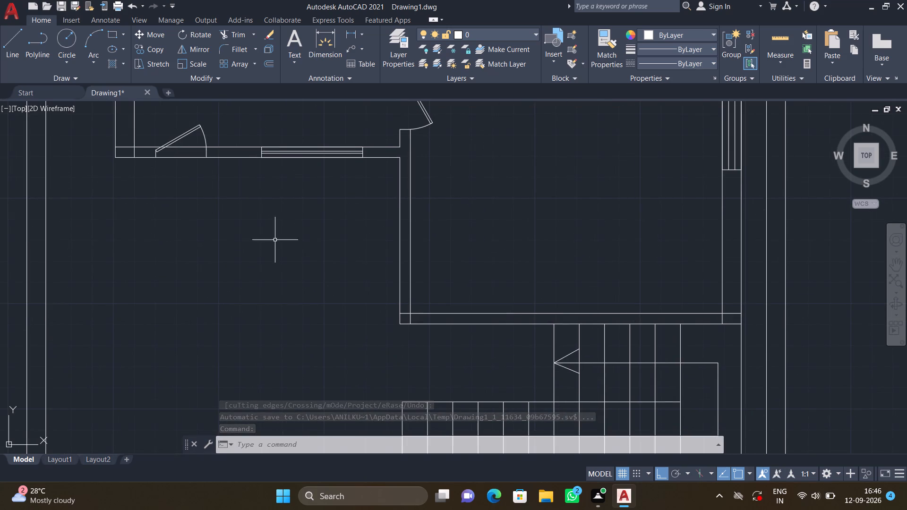
pyautogui.scroll(-1, 388, 298)
pyautogui.scroll(4, 403, 323)
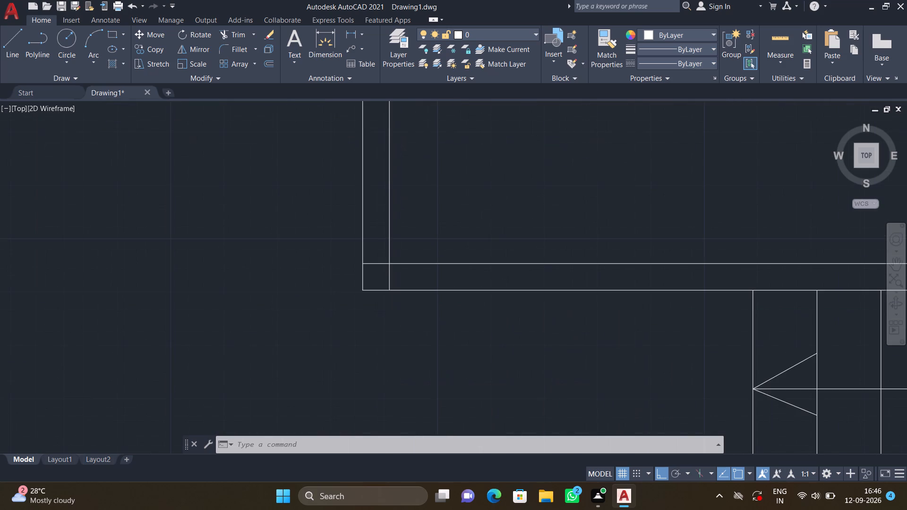
pyautogui.write('TR')
pyautogui.press('Return')
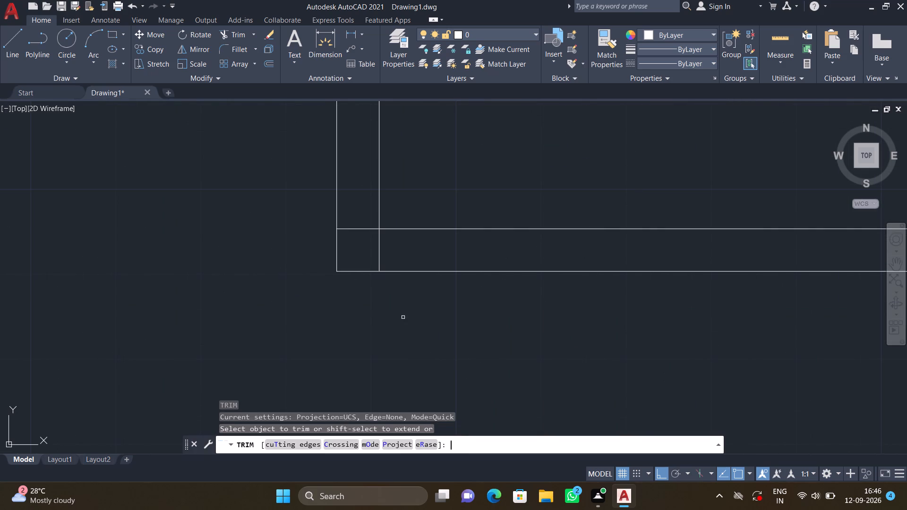
pyautogui.click(351, 209)
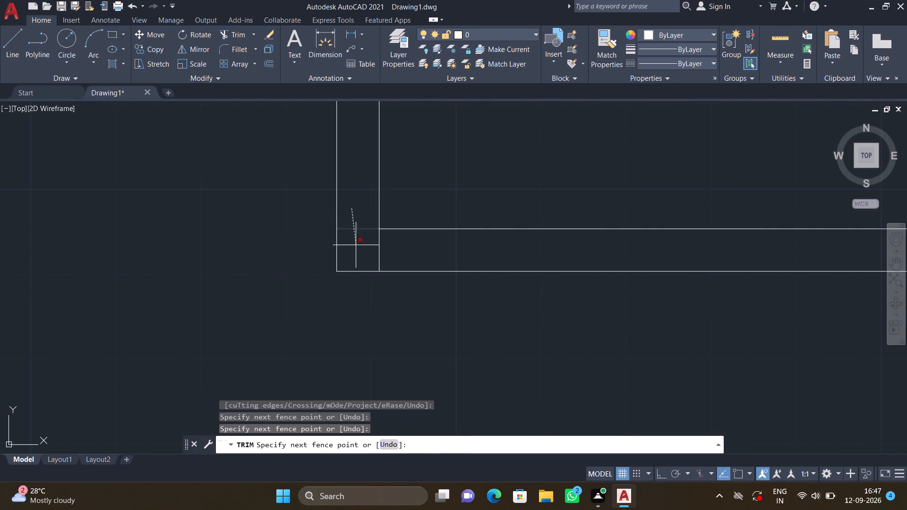
pyautogui.click(356, 246)
pyautogui.click(356, 246)
pyautogui.click(377, 250)
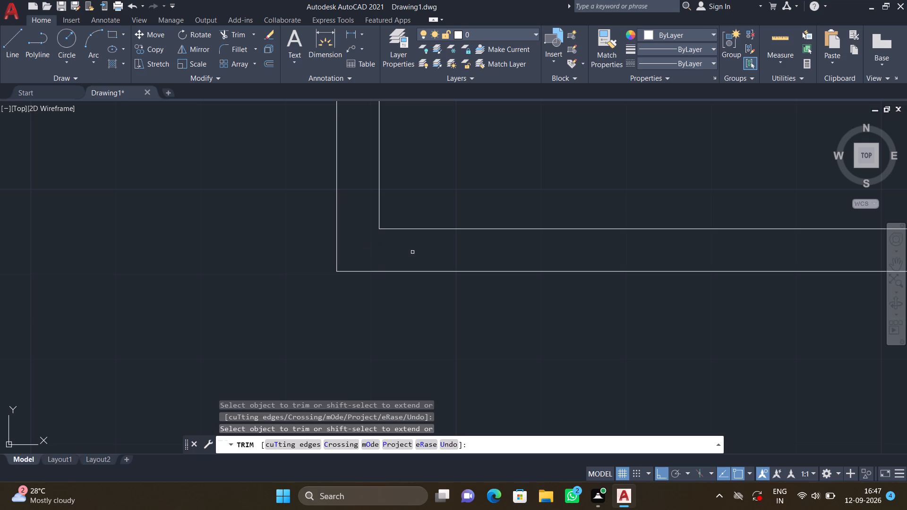
pyautogui.press('Return')
# Trim the overlapping lines at the corner where the windowed partition's left end meets the thicker vertical wall.
pyautogui.scroll(-4, 408, 259)
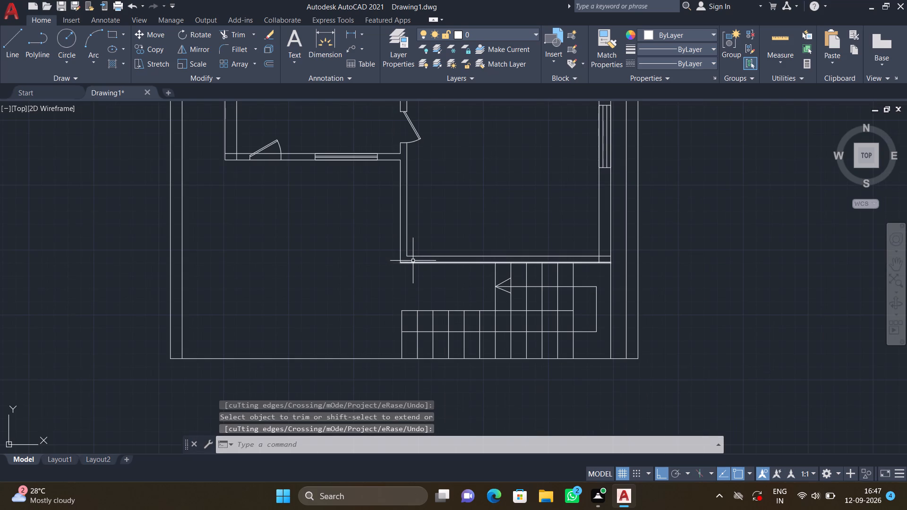
pyautogui.scroll(2, 216, 155)
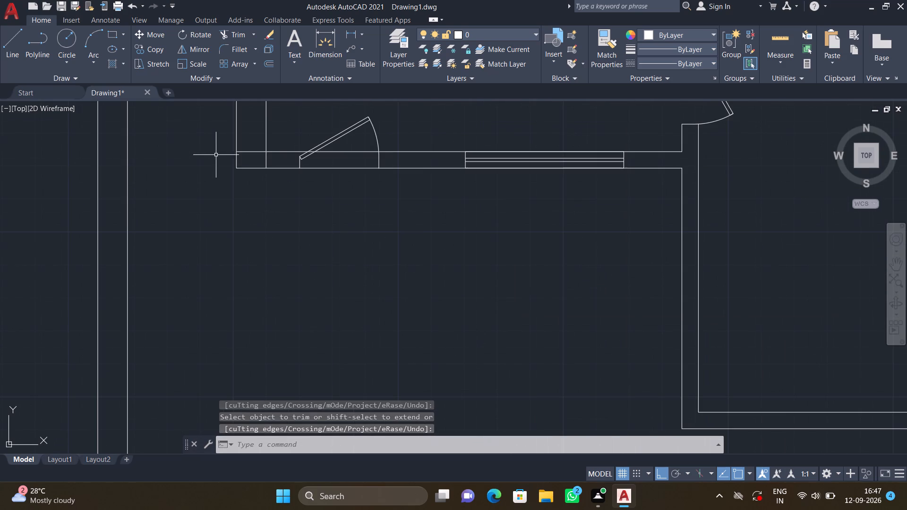
pyautogui.write('TR')
pyautogui.press('Return')
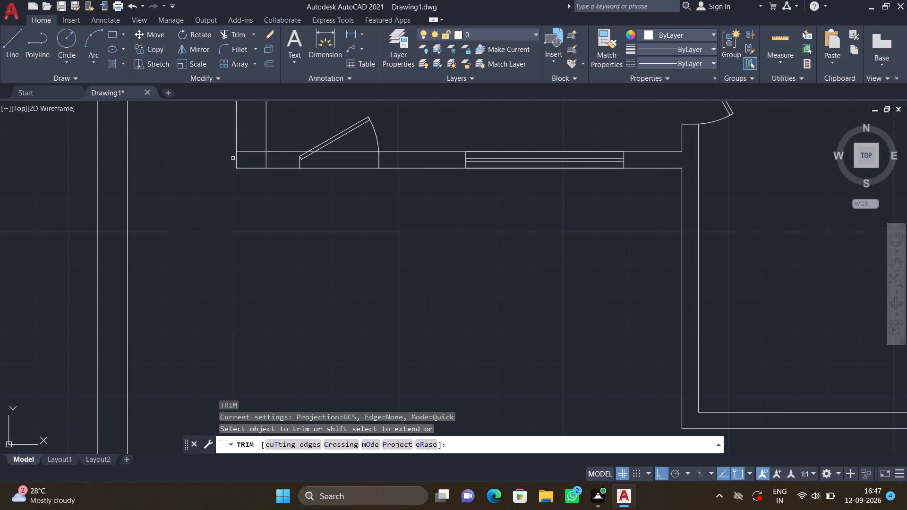
pyautogui.click(247, 138)
pyautogui.click(247, 162)
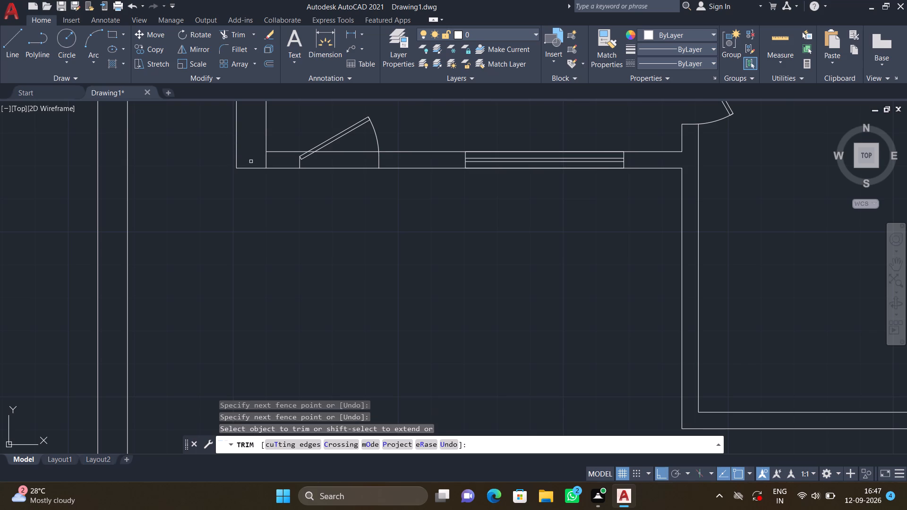
pyautogui.scroll(2, 252, 163)
pyautogui.click(269, 154)
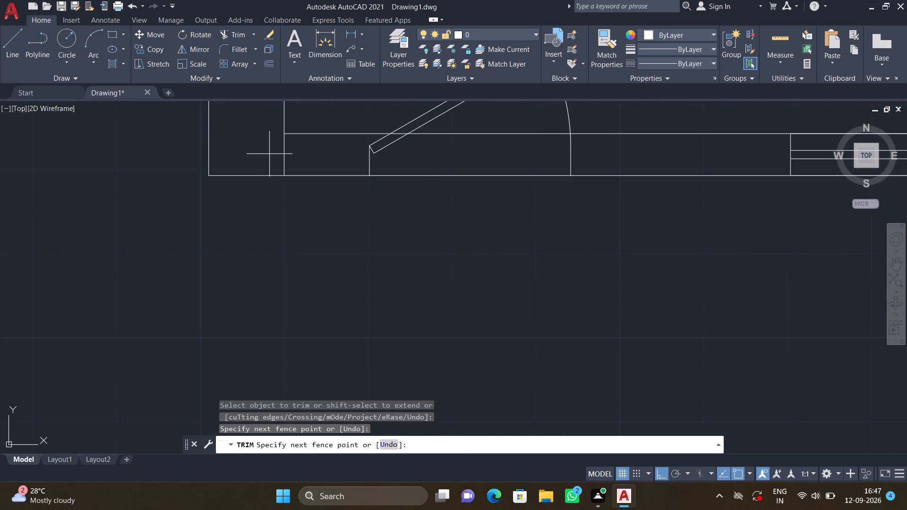
pyautogui.click(302, 154)
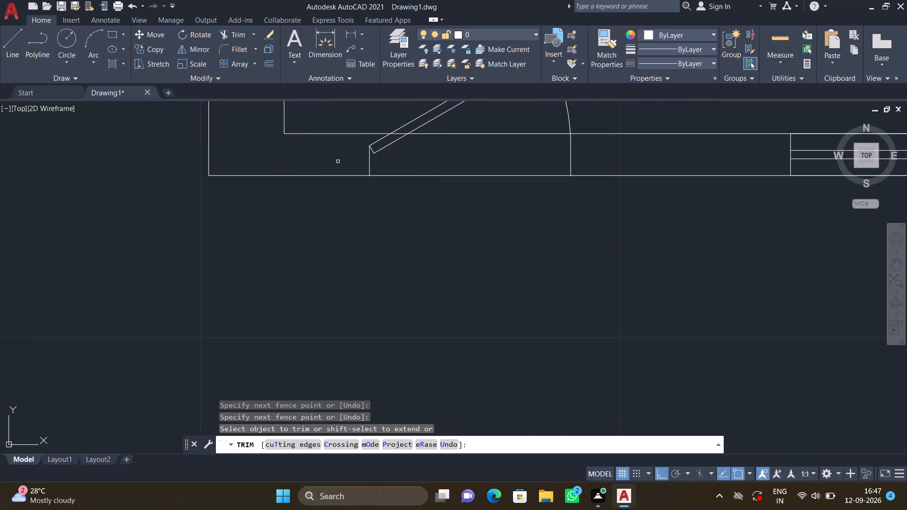
# Trim both windowed-partition lines across the door opening near this corner, plus the leftover piece inside the door leaf.
pyautogui.moveTo(342, 158); pyautogui.dragTo(344, 182, button='middle')
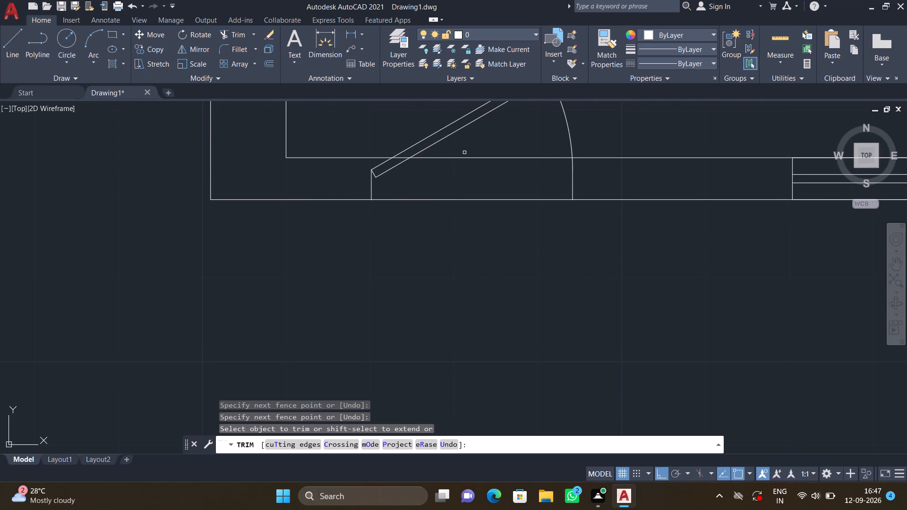
pyautogui.click(469, 148)
pyautogui.click(477, 190)
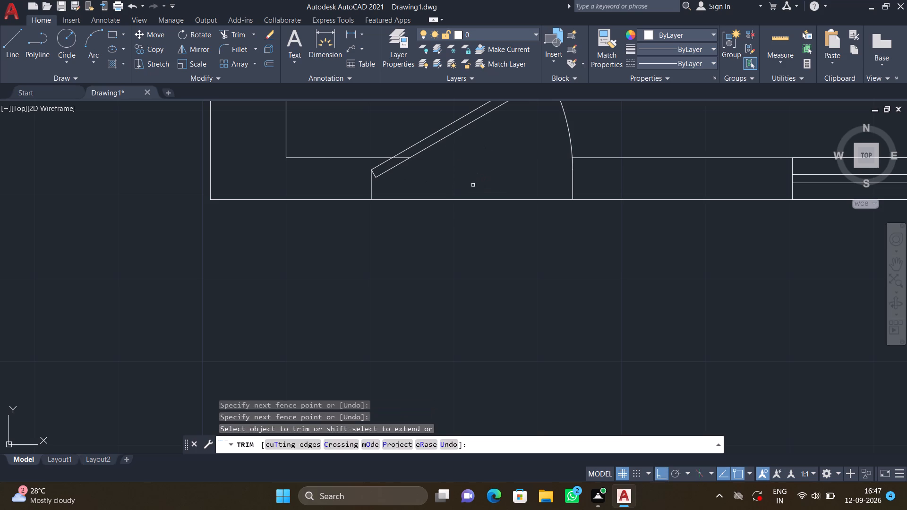
pyautogui.click(473, 185)
pyautogui.click(483, 228)
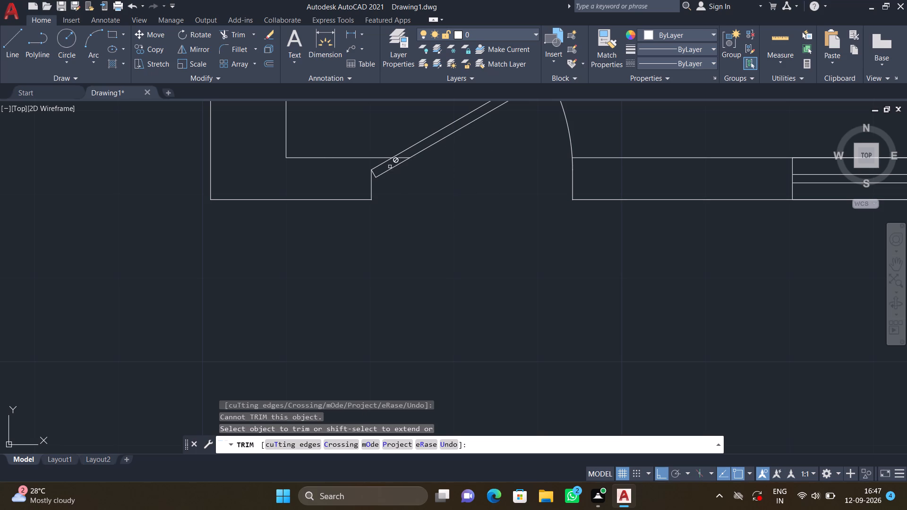
pyautogui.scroll(2, 390, 166)
pyautogui.click(410, 145)
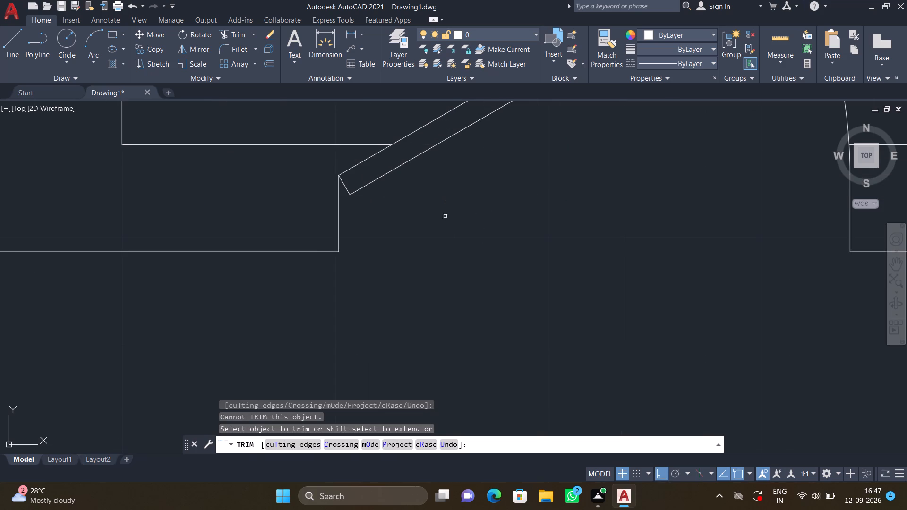
pyautogui.press('Return')
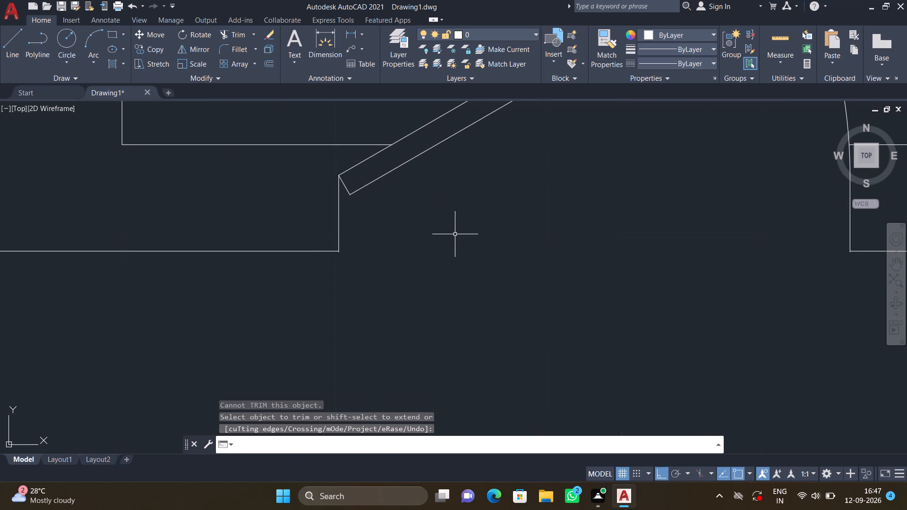
# Draw a short vertical jamb line from the door leaf's hinge corner up to the windowed partition's upper line.
pyautogui.press('l')
pyautogui.press('Return')
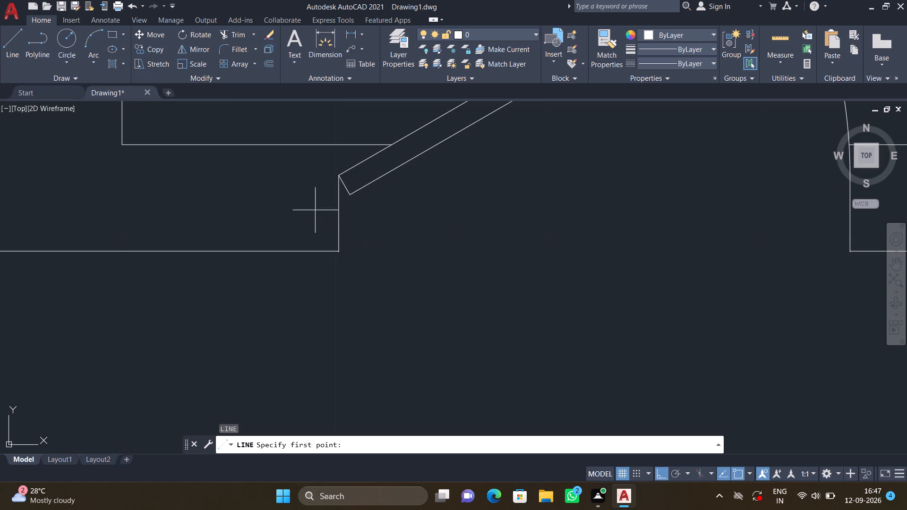
pyautogui.click(342, 173)
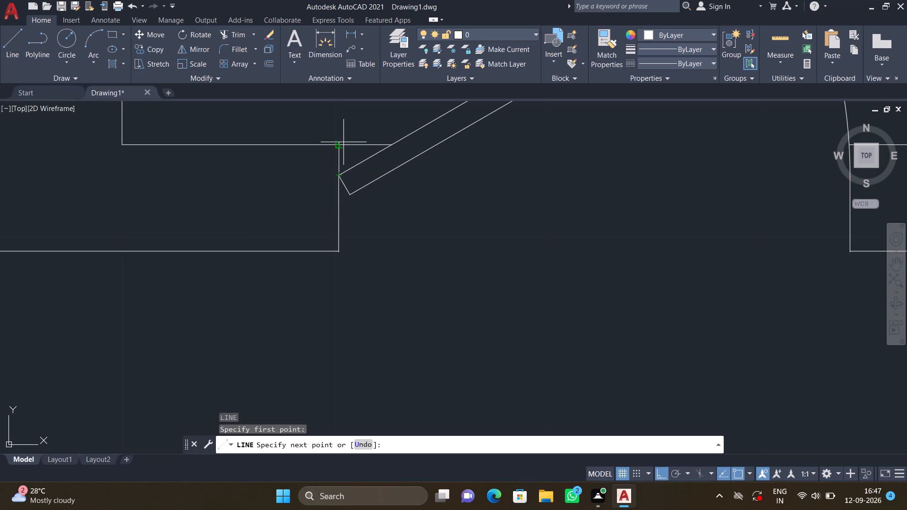
pyautogui.click(339, 144)
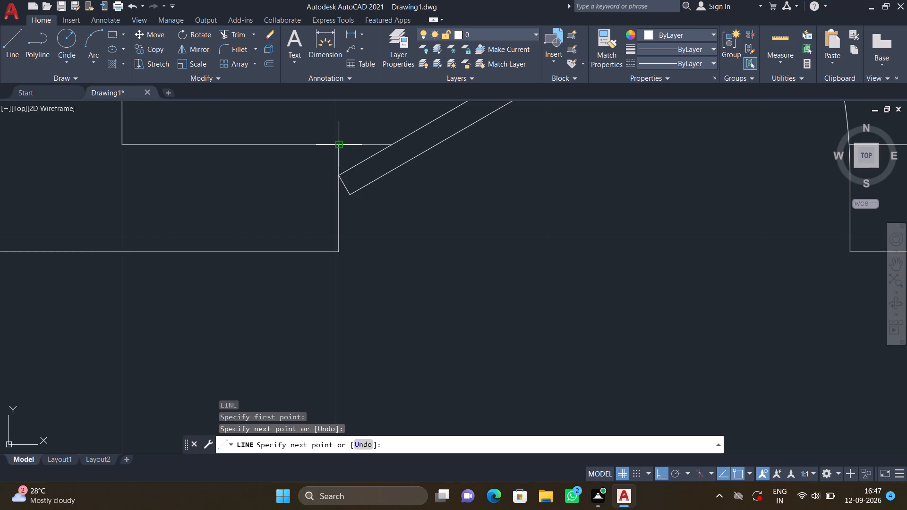
pyautogui.press('Return')
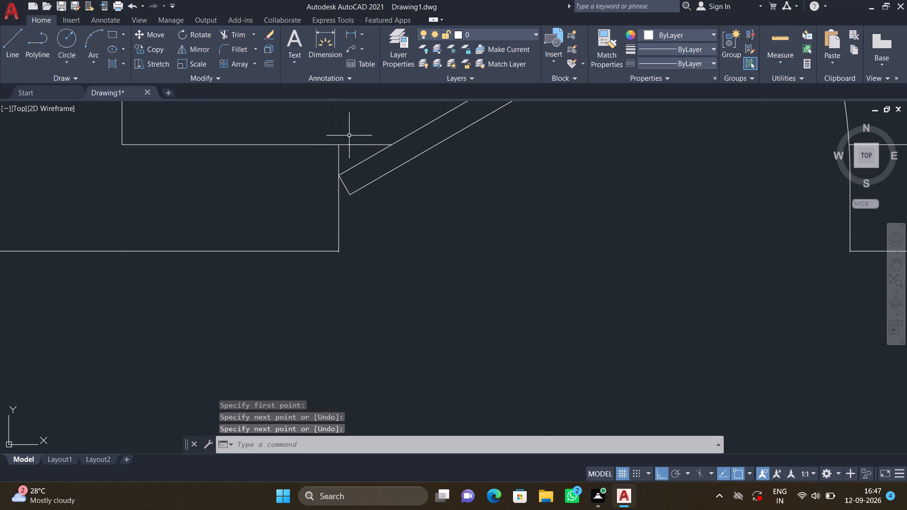
# Trim the leftover piece of the upper partition line between the new jamb line and the door leaf.
pyautogui.write('TR')
pyautogui.press('Return')
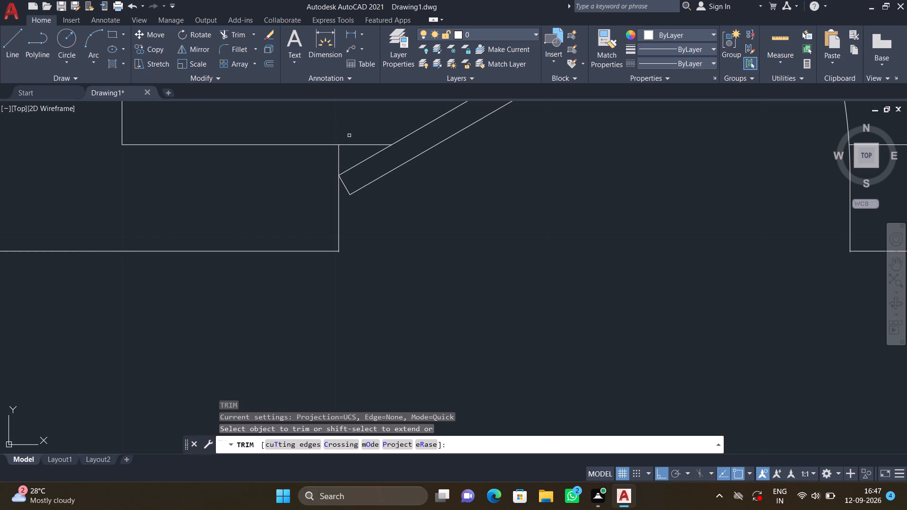
pyautogui.click(348, 135)
pyautogui.click(367, 147)
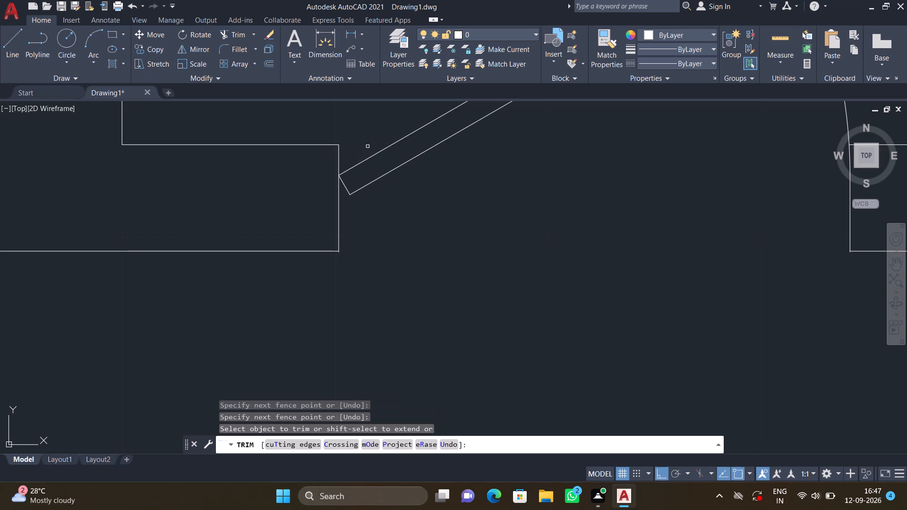
pyautogui.press('Return')
# Trim the overlapping inner lines at the corner where the partition above the staircase meets the thick right-hand wall.
pyautogui.scroll(-2, 376, 156)
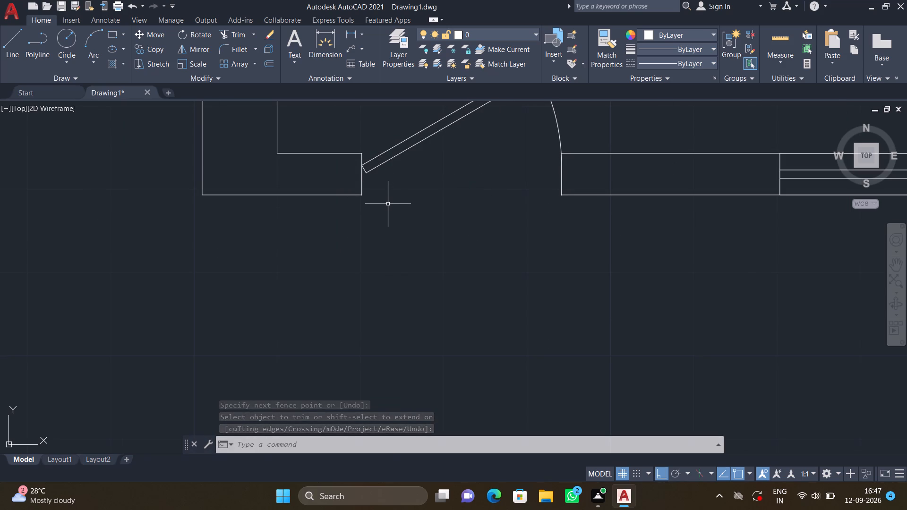
pyautogui.scroll(-1, 402, 187)
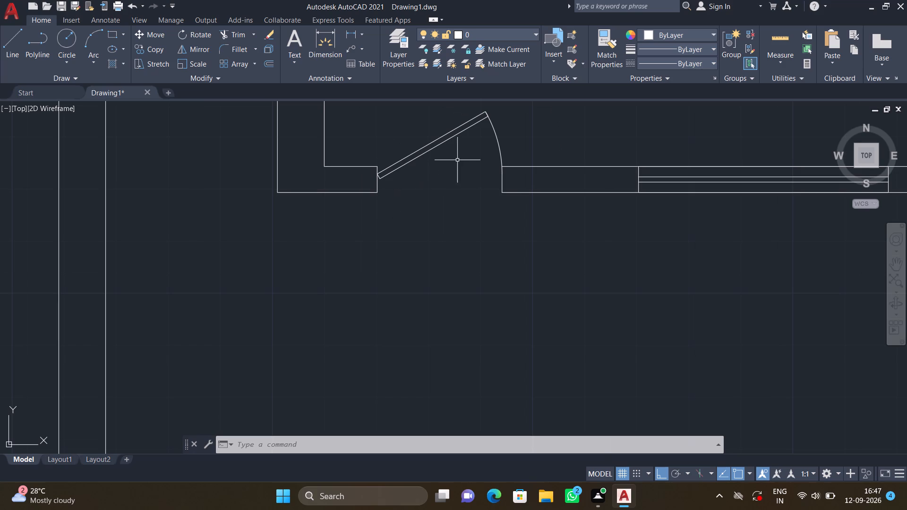
pyautogui.scroll(-1, 474, 164)
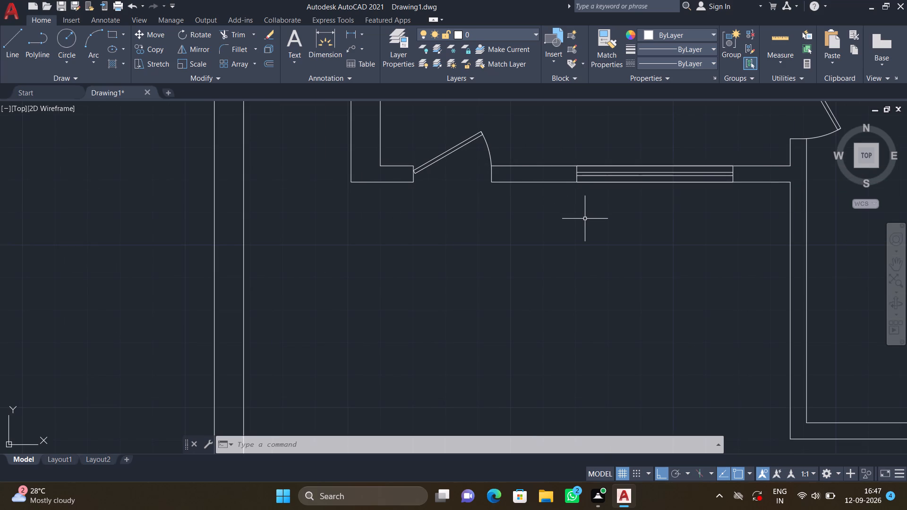
pyautogui.scroll(-1, 595, 214)
pyautogui.moveTo(634, 223); pyautogui.dragTo(376, 135, button='middle')
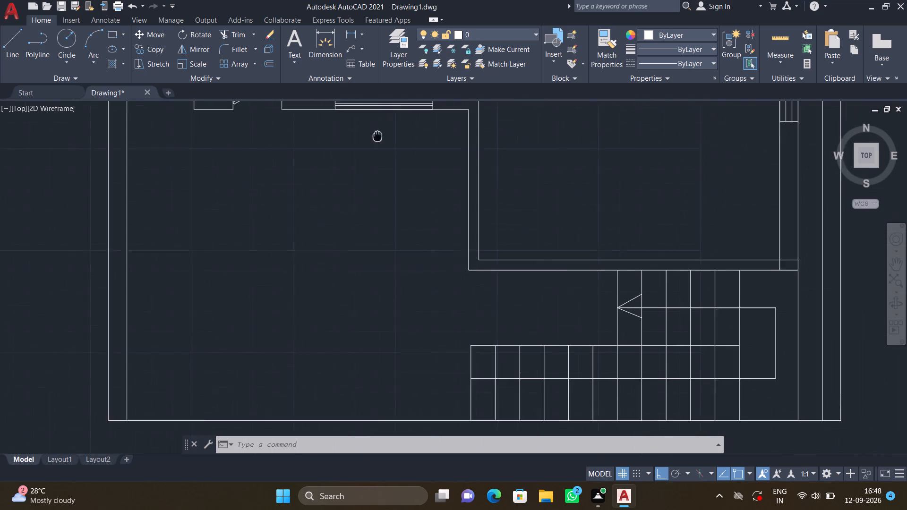
pyautogui.moveTo(376, 135); pyautogui.dragTo(378, 136, button='middle')
pyautogui.scroll(2, 782, 249)
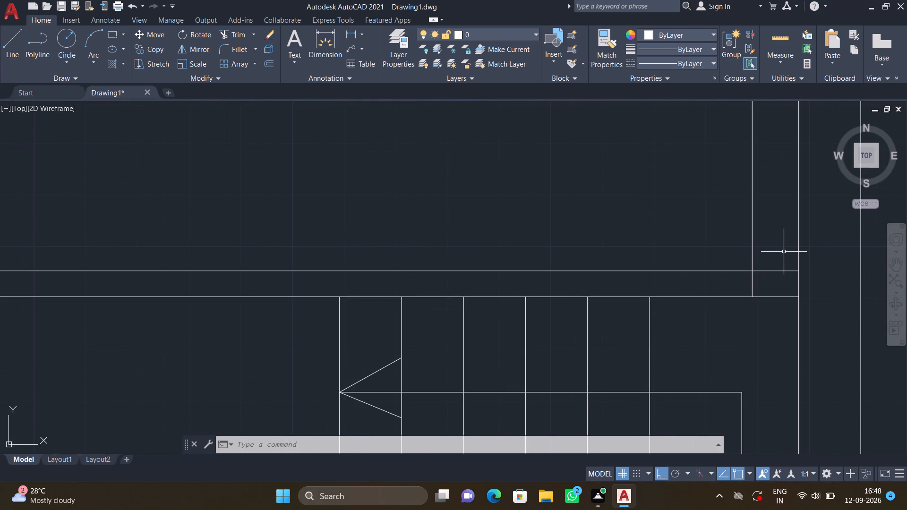
pyautogui.write('TR')
pyautogui.press('Return')
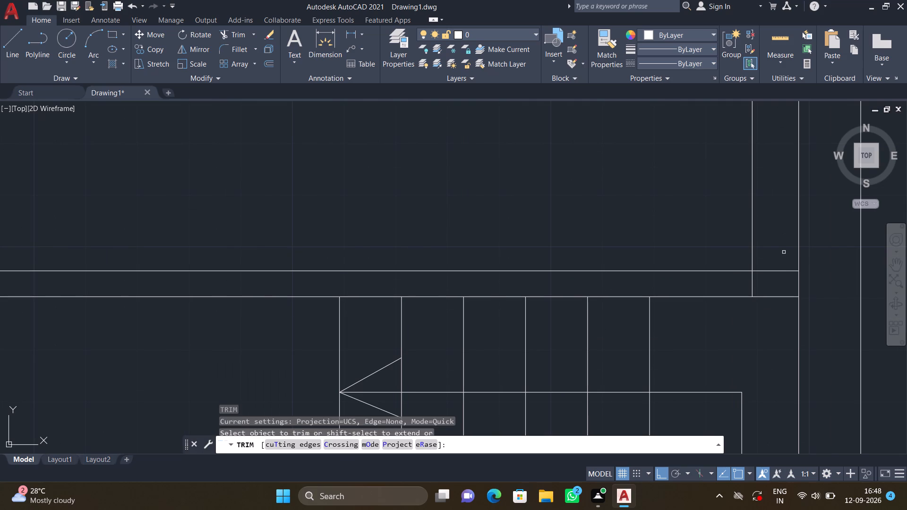
pyautogui.click(785, 253)
pyautogui.click(783, 276)
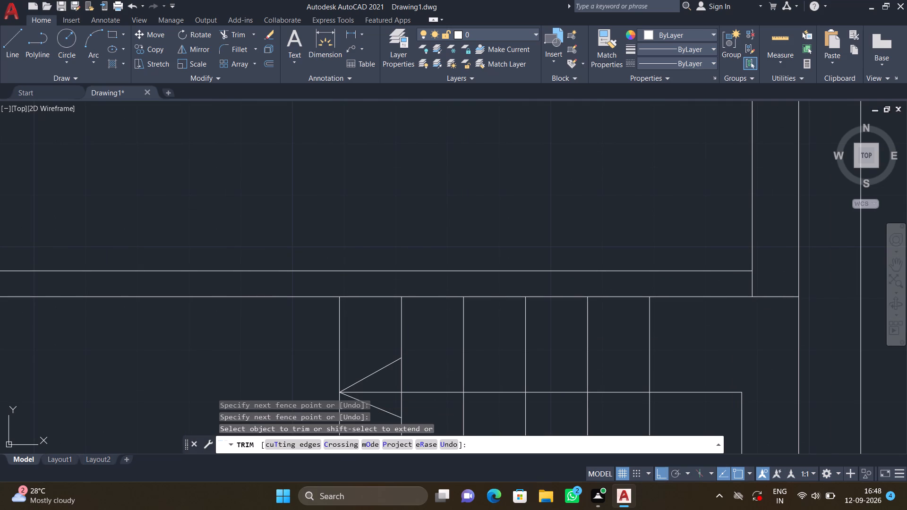
pyautogui.click(730, 287)
pyautogui.click(760, 282)
pyautogui.press('Return')
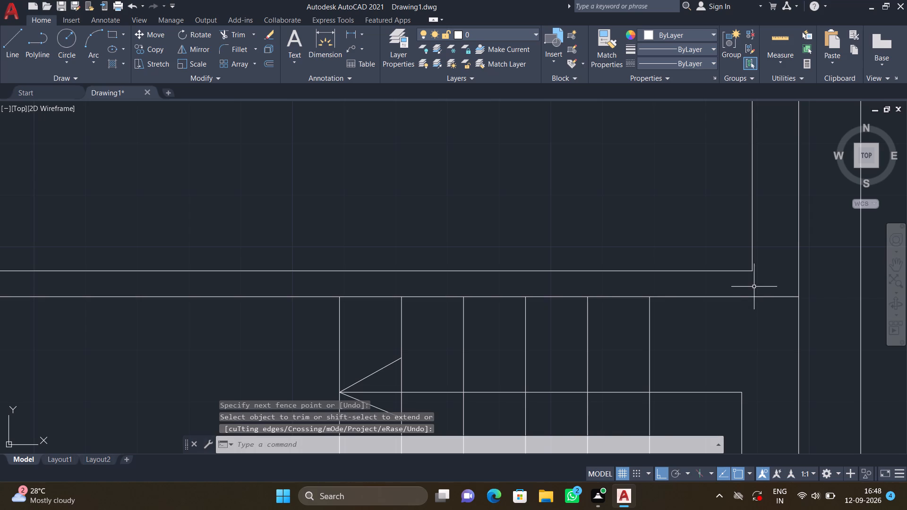
# Trim the crossing lines where the horizontal partition with the door joins the thick right-hand wall between its two windows.
pyautogui.scroll(-3, 755, 283)
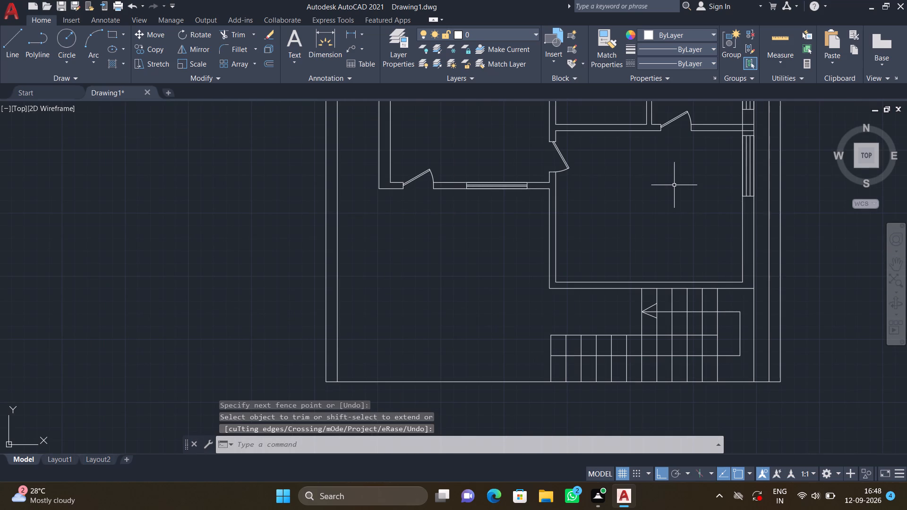
pyautogui.moveTo(699, 135); pyautogui.dragTo(576, 188, button='middle')
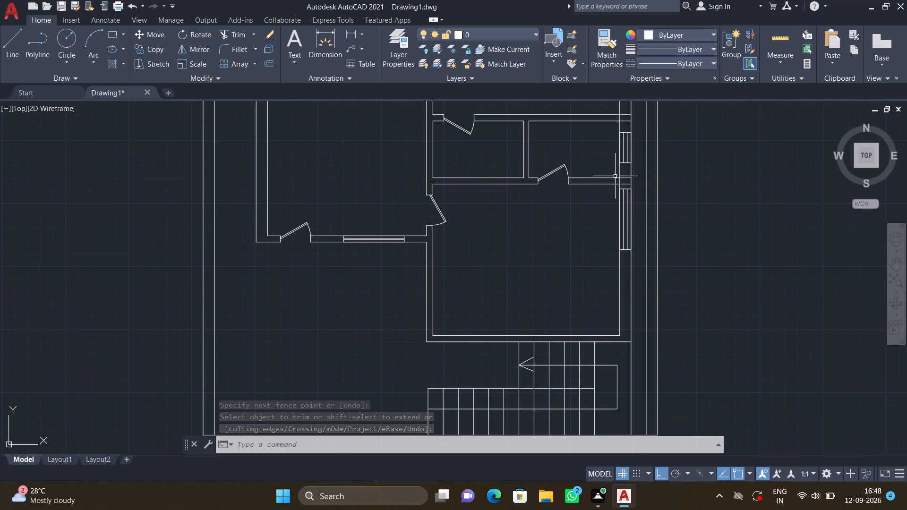
pyautogui.scroll(3, 621, 181)
pyautogui.write('TR')
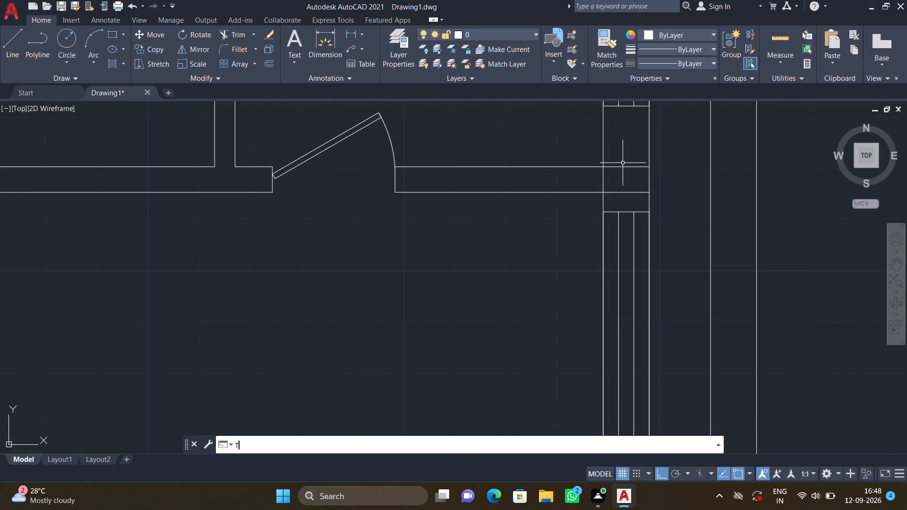
pyautogui.press('Return')
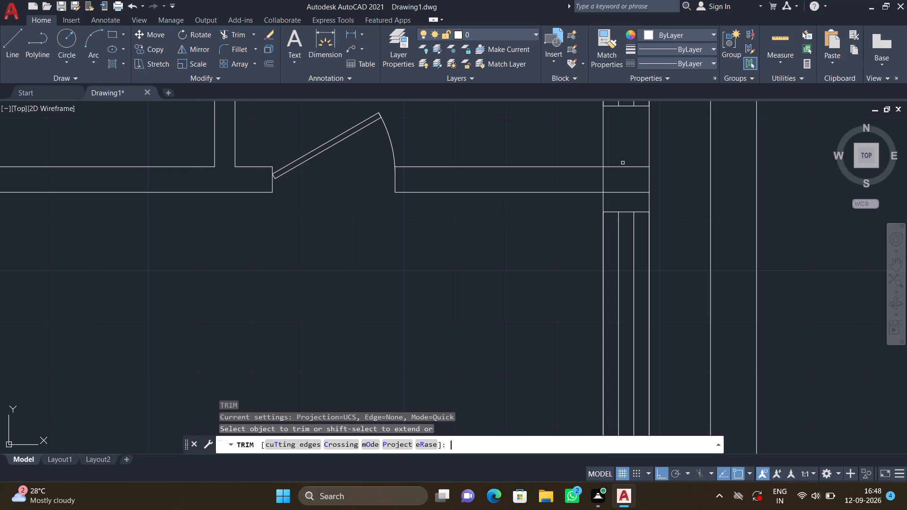
pyautogui.moveTo(610, 143); pyautogui.dragTo(619, 153)
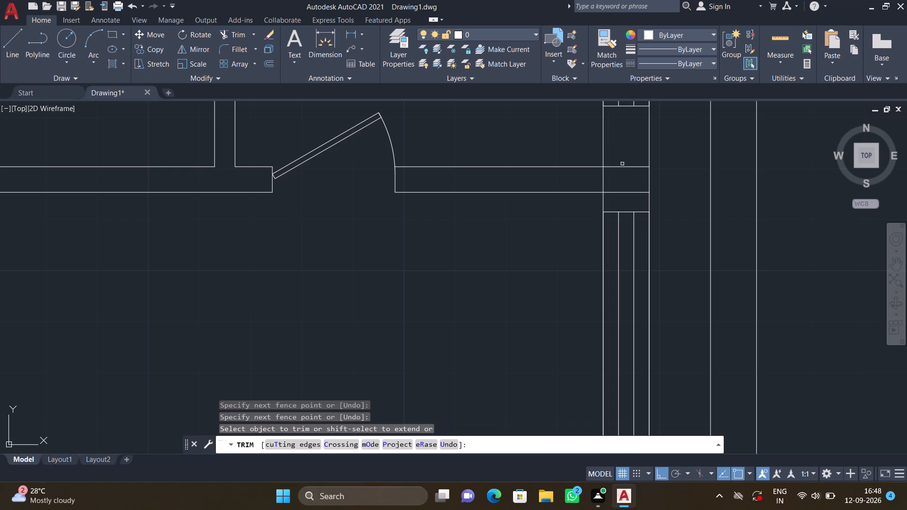
pyautogui.click(618, 160)
pyautogui.moveTo(629, 202); pyautogui.dragTo(622, 194)
pyautogui.click(583, 178)
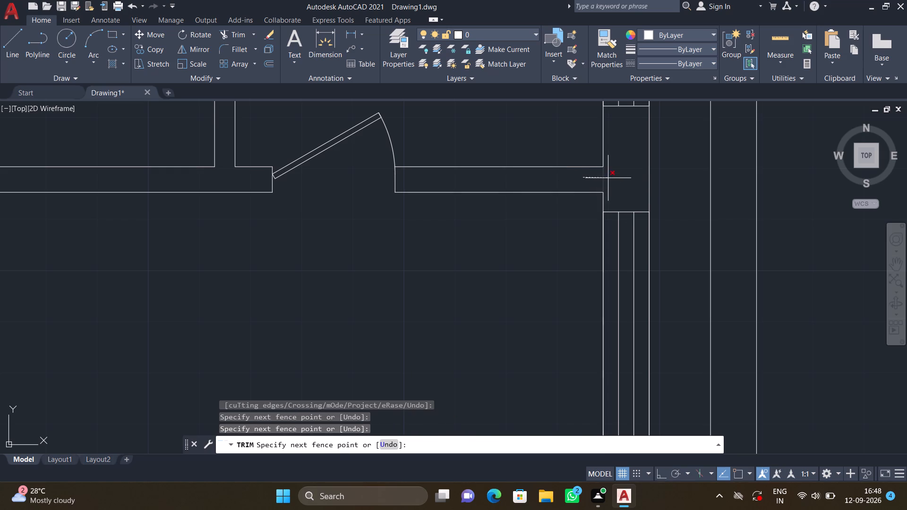
pyautogui.click(608, 178)
pyautogui.press('Return')
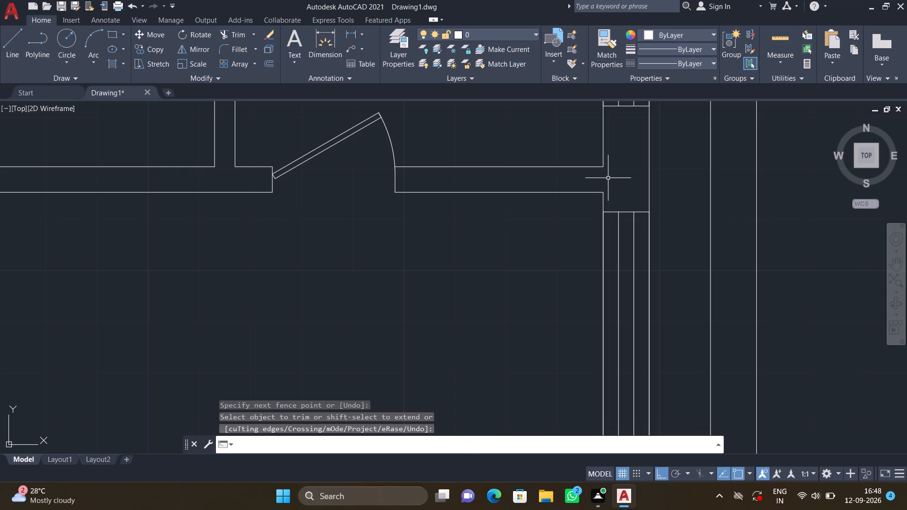
# Erase the four short cross lines inside the outer boundary wall near the plan's upper-left corner.
pyautogui.scroll(-2, 630, 206)
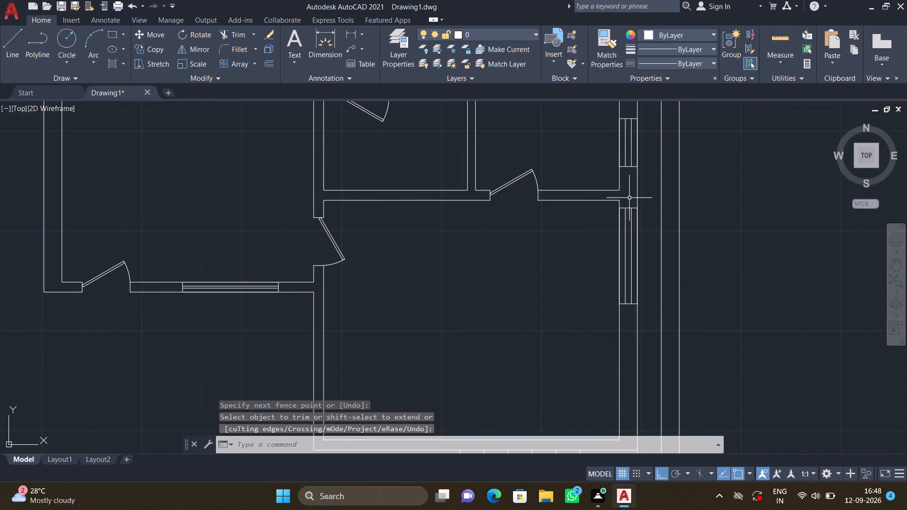
pyautogui.scroll(-2, 648, 238)
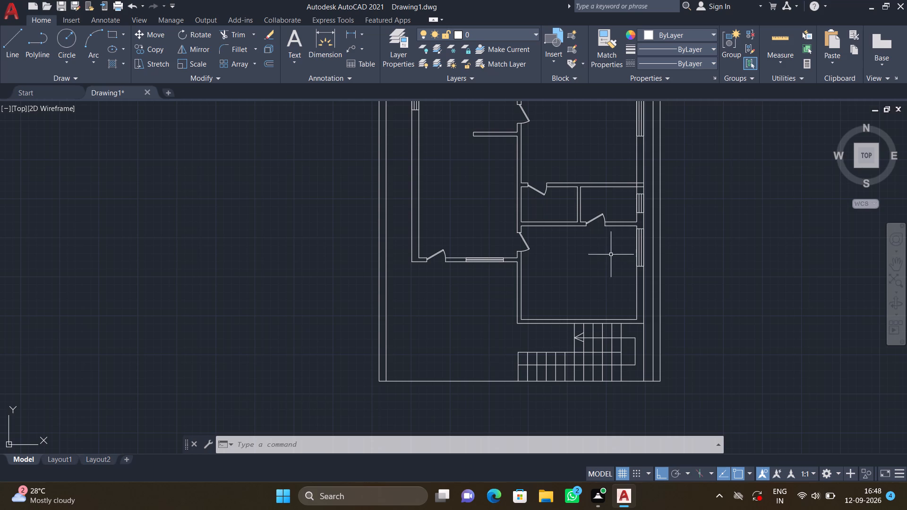
pyautogui.scroll(-2, 613, 261)
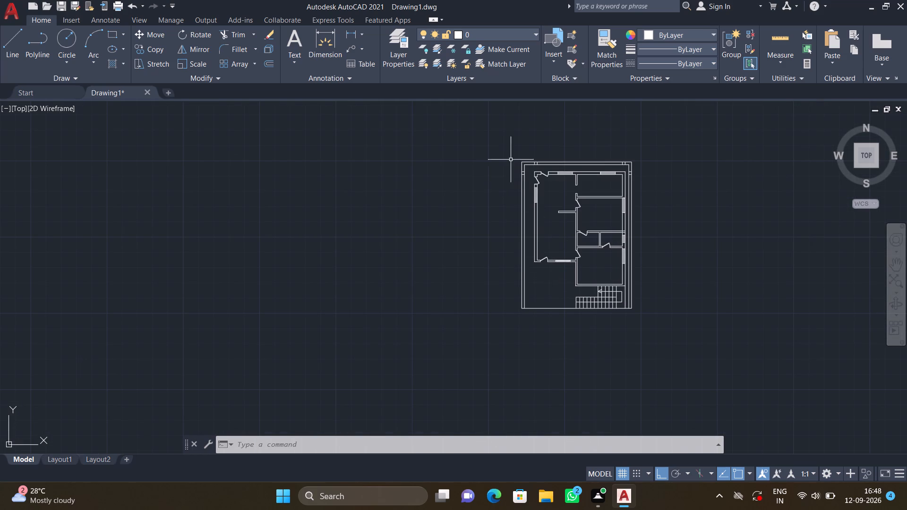
pyautogui.scroll(4, 520, 165)
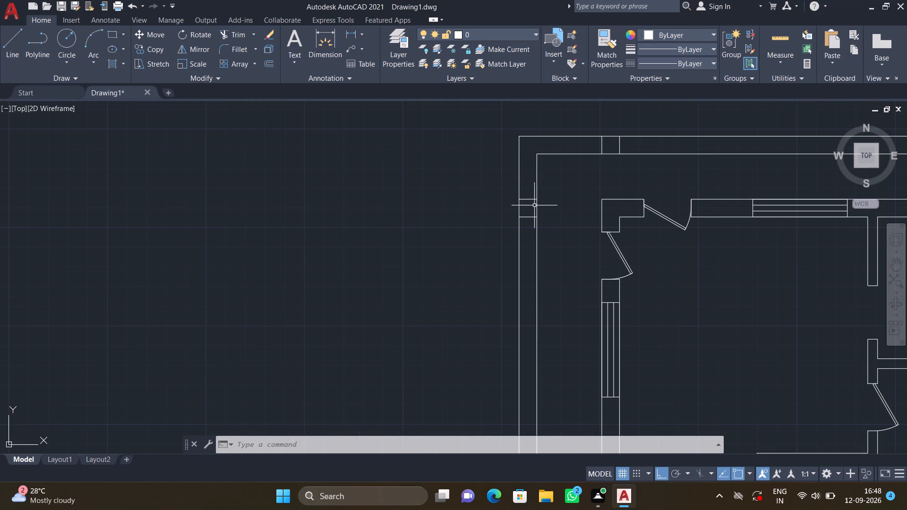
pyautogui.click(531, 199)
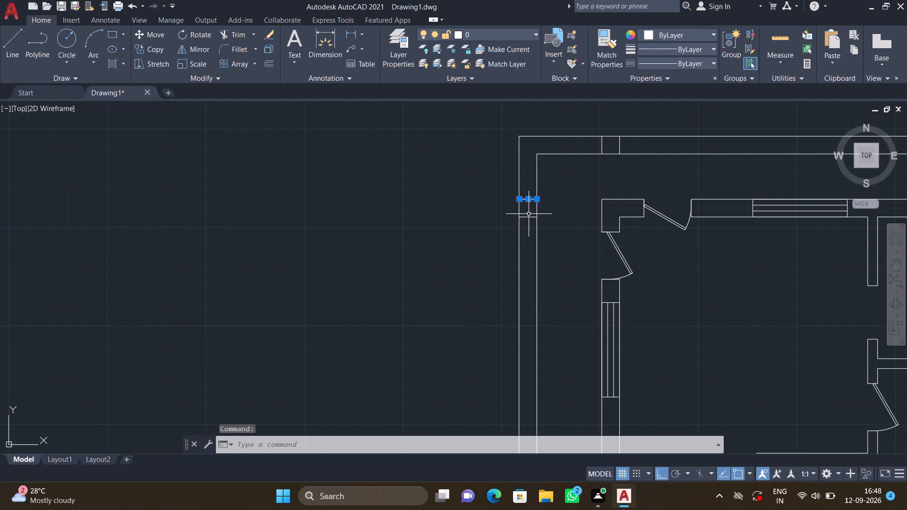
pyautogui.click(528, 217)
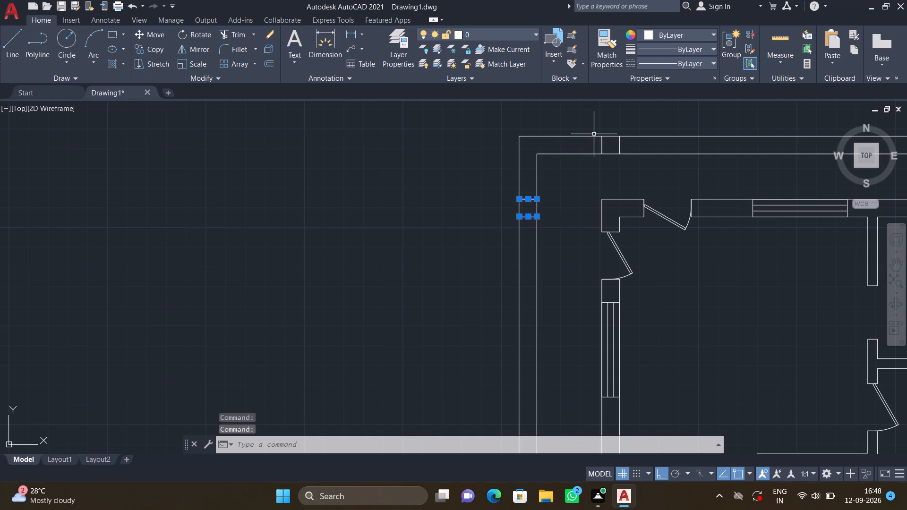
pyautogui.click(601, 145)
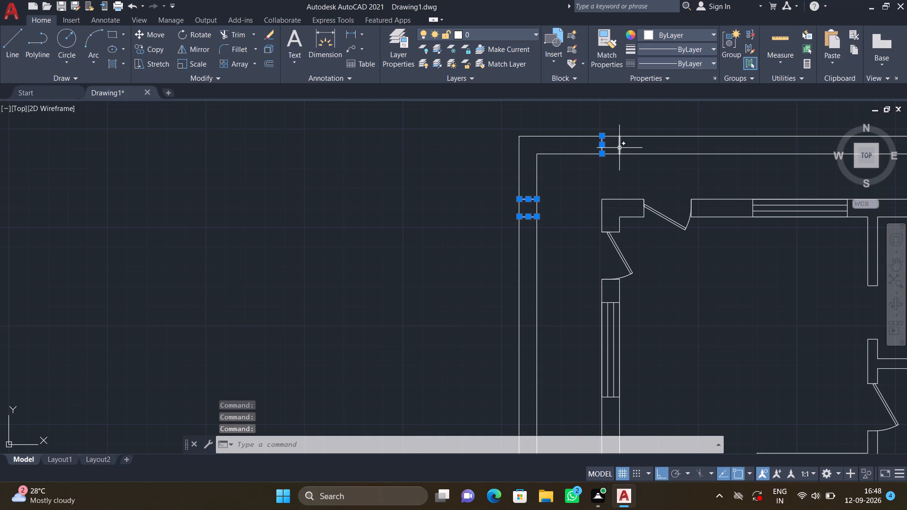
pyautogui.click(619, 147)
pyautogui.press('Delete')
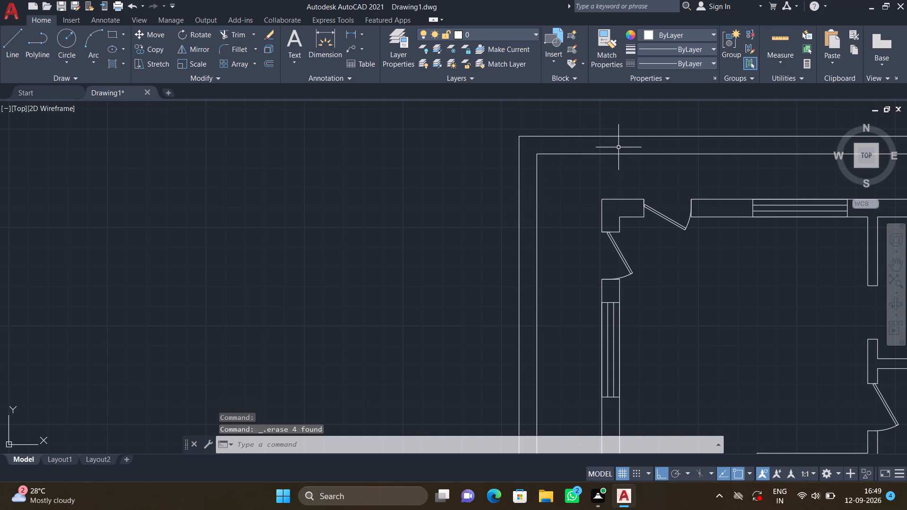
# Erase the four short cross lines inside the outer boundary wall near the plan's upper-right corner.
pyautogui.scroll(-3, 608, 154)
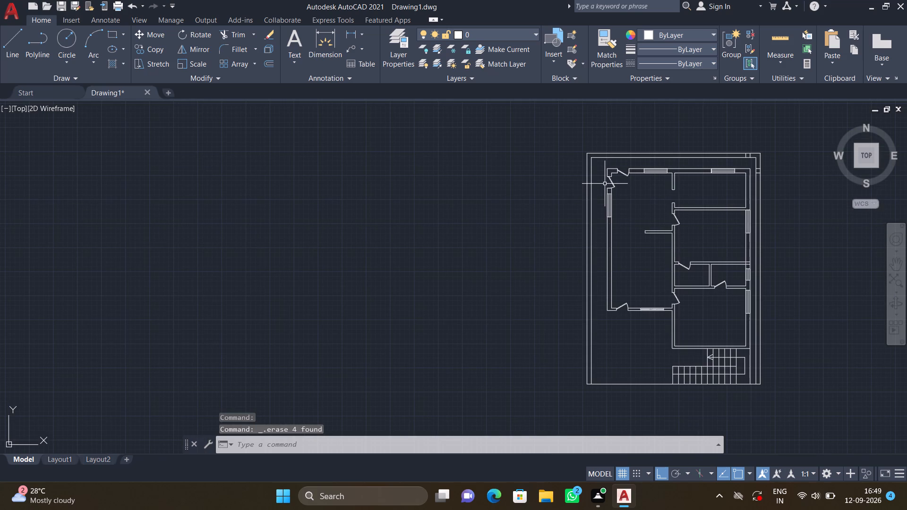
pyautogui.moveTo(730, 170); pyautogui.dragTo(676, 166, button='middle')
pyautogui.scroll(2, 697, 149)
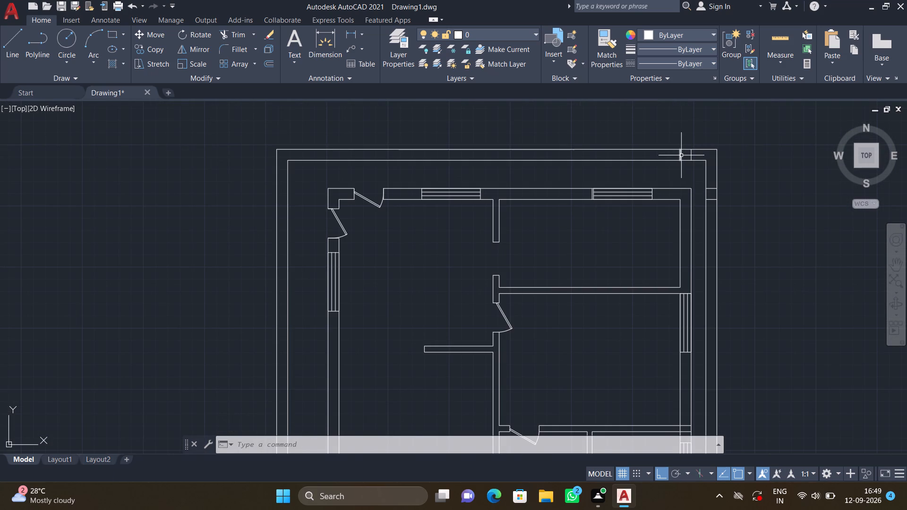
pyautogui.click(681, 155)
pyautogui.click(691, 152)
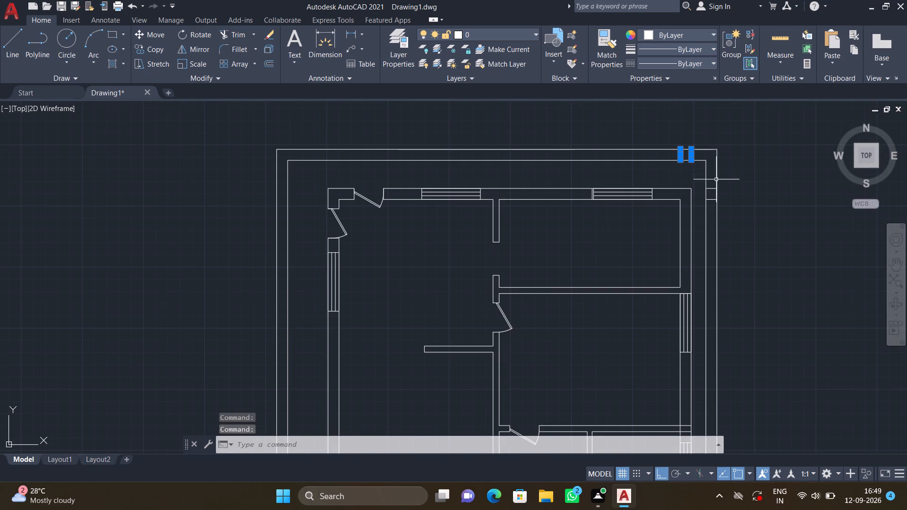
pyautogui.scroll(2, 716, 179)
pyautogui.click(698, 199)
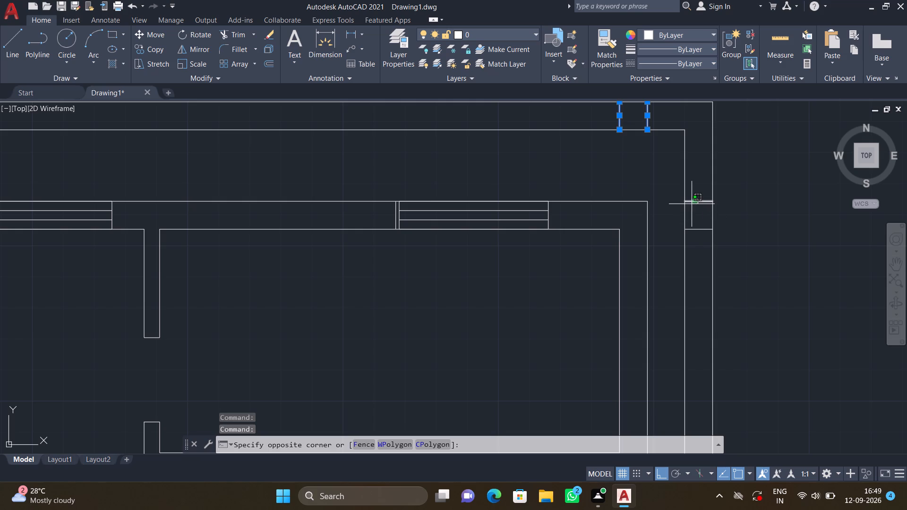
pyautogui.press('Escape')
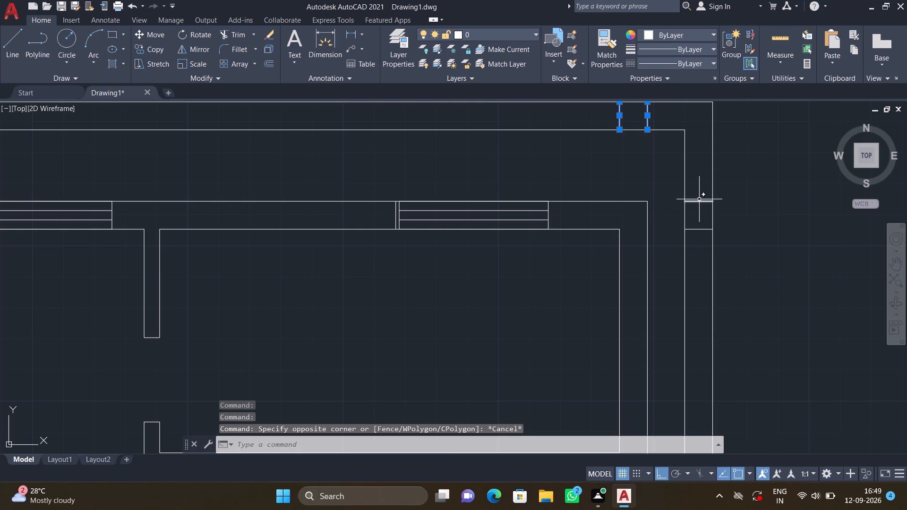
pyautogui.click(700, 200)
pyautogui.click(702, 231)
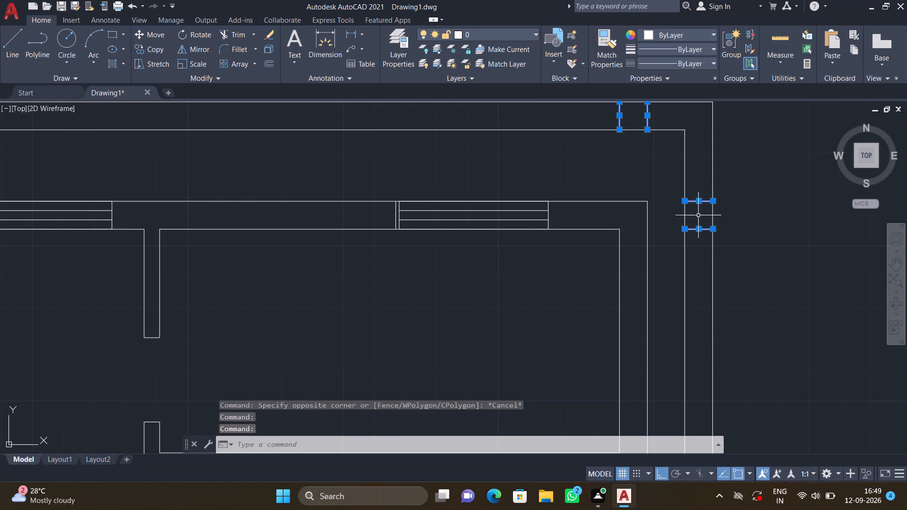
pyautogui.press('Delete')
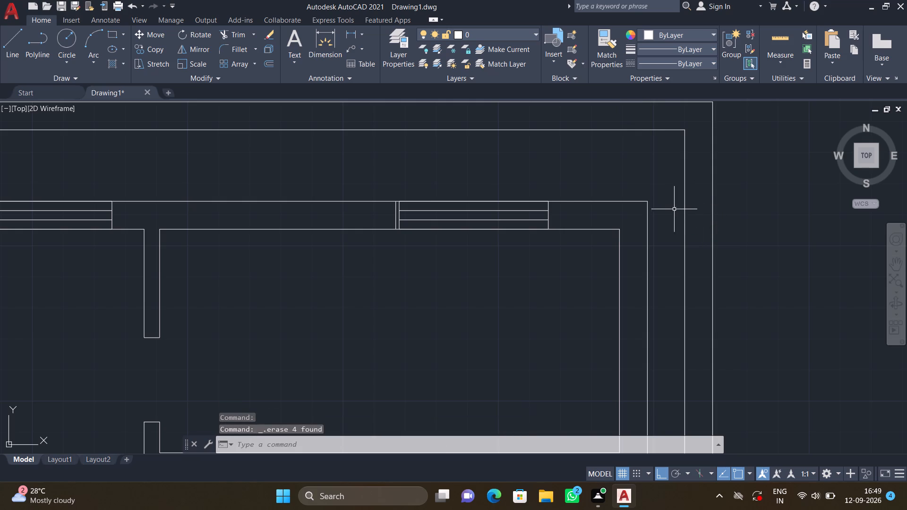
# Offset the plan's bottom boundary line 4.5" inward to form the front boundary wall.
pyautogui.scroll(-3, 674, 209)
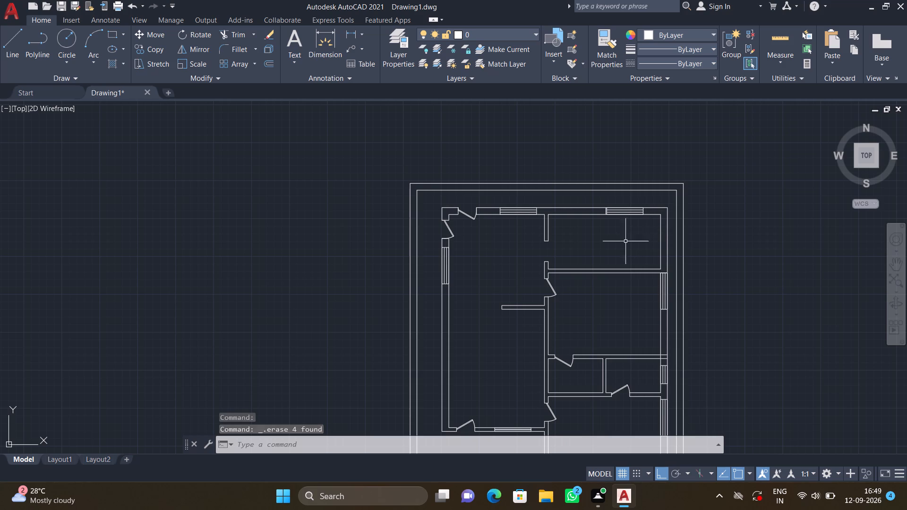
pyautogui.moveTo(600, 254); pyautogui.dragTo(570, 141, button='middle')
pyautogui.scroll(-2, 580, 153)
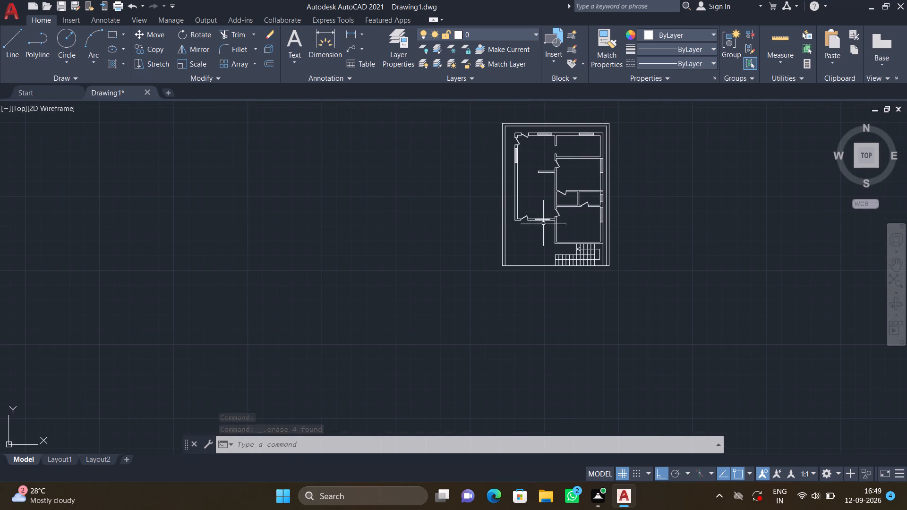
pyautogui.scroll(2, 524, 263)
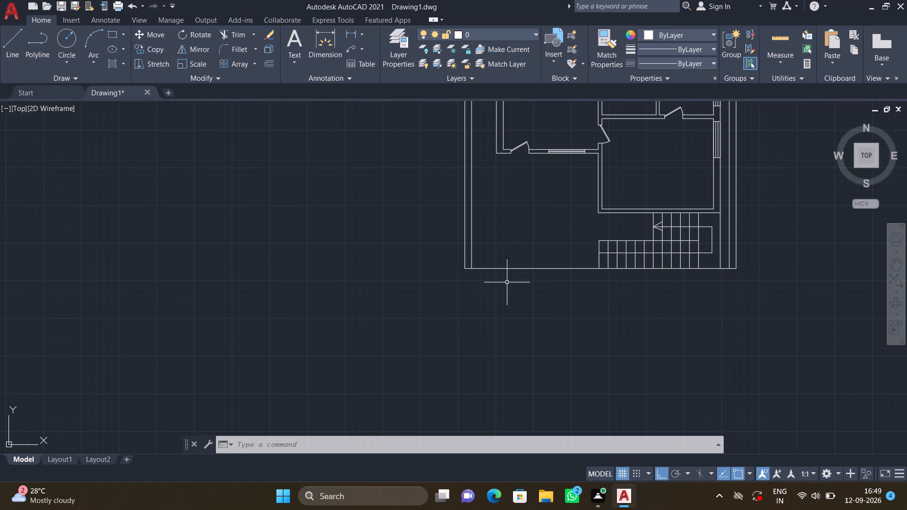
pyautogui.scroll(1, 495, 263)
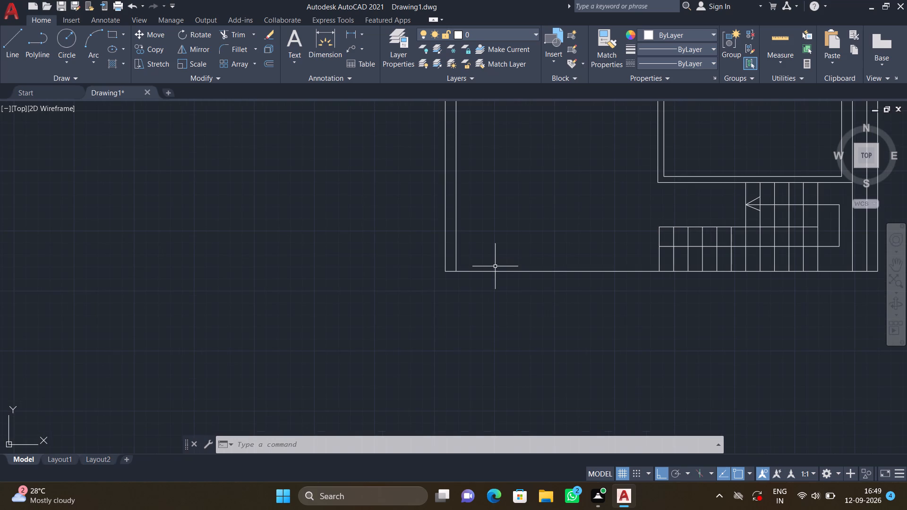
pyautogui.press('o')
pyautogui.press('Return')
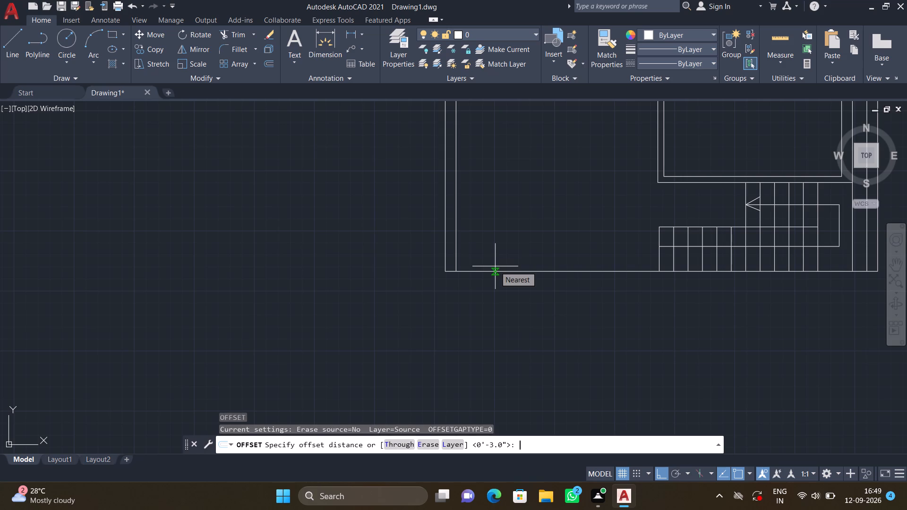
pyautogui.write('4.5"')
pyautogui.press('Return')
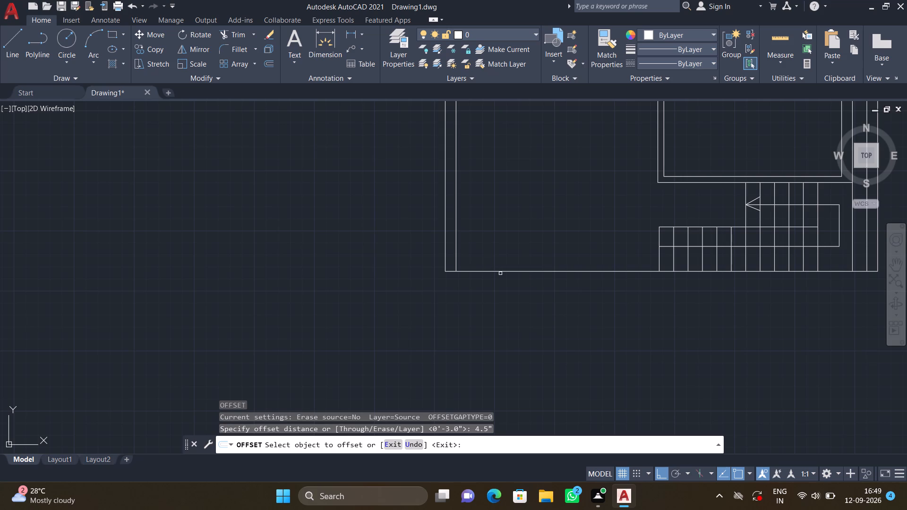
pyautogui.click(501, 272)
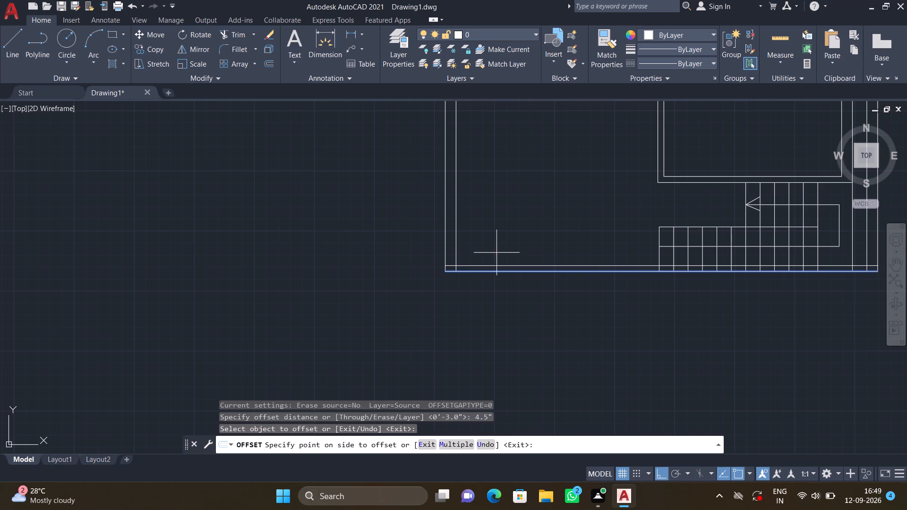
pyautogui.click(496, 253)
pyautogui.press('Return')
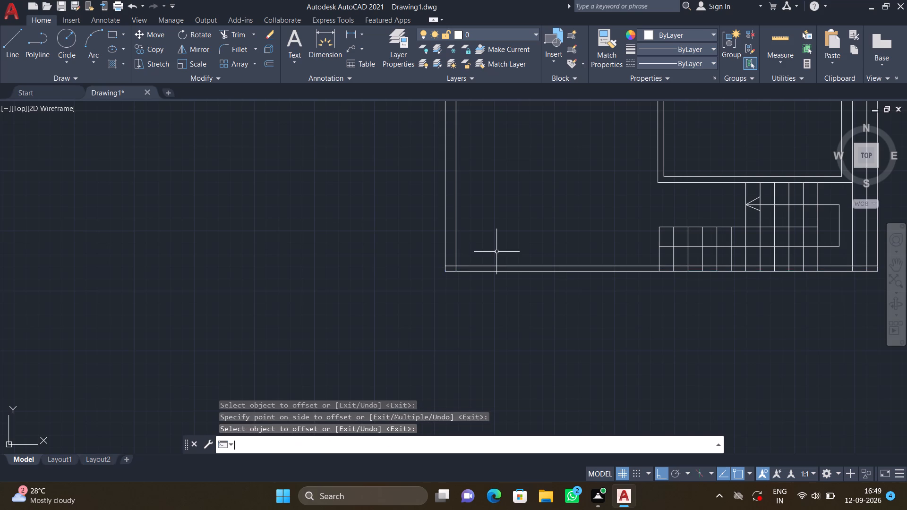
# Remove the new inner line across the staircase by trimming it at the first tread and erasing the remaining piece.
pyautogui.moveTo(660, 263); pyautogui.dragTo(560, 242, button='middle')
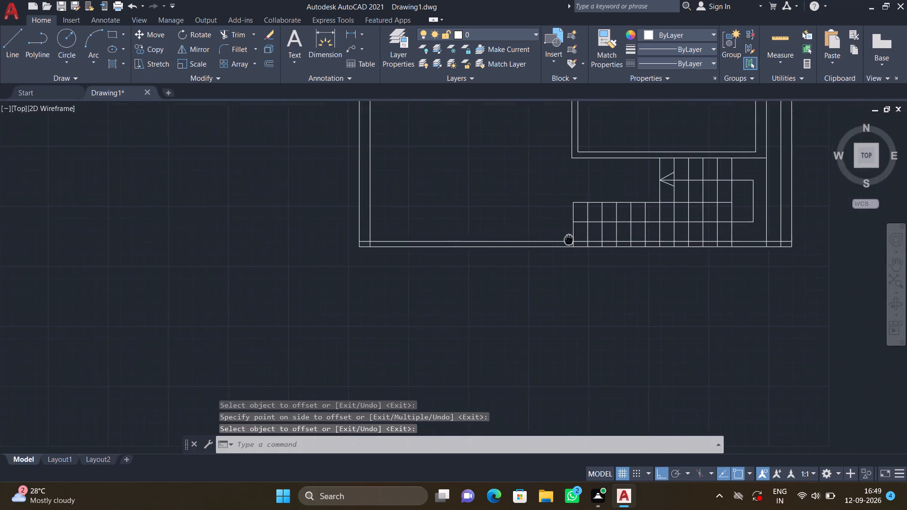
pyautogui.moveTo(560, 242); pyautogui.dragTo(530, 250, button='middle')
pyautogui.scroll(2, 563, 255)
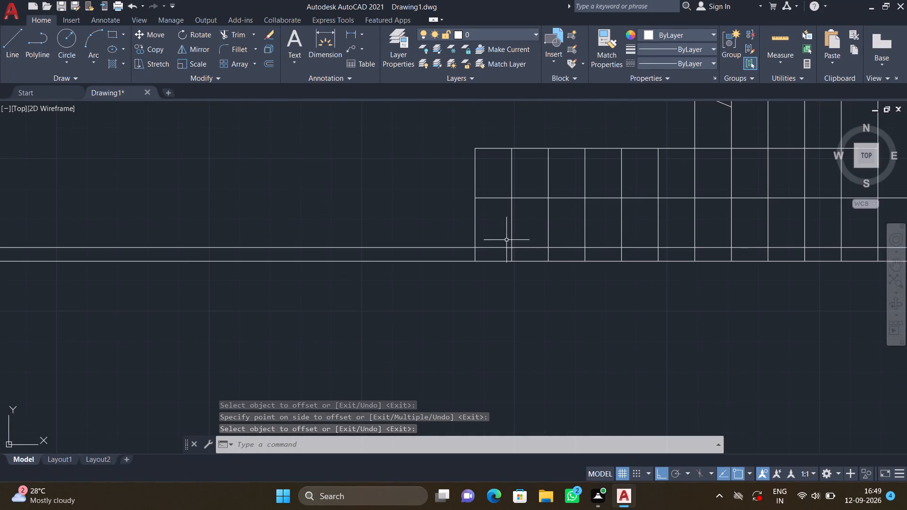
pyautogui.write('TR')
pyautogui.press('Return')
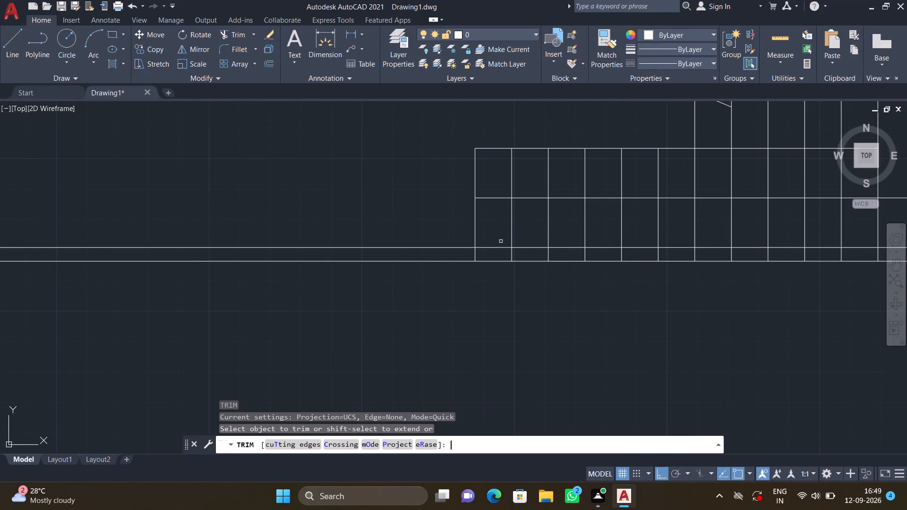
pyautogui.click(498, 240)
pyautogui.click(498, 255)
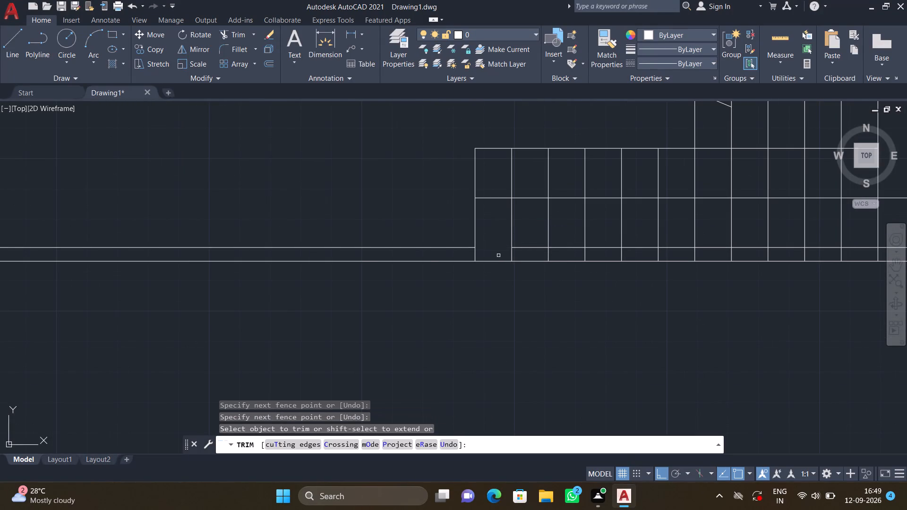
pyautogui.press('Return')
pyautogui.scroll(-1, 536, 264)
pyautogui.moveTo(593, 265); pyautogui.dragTo(498, 239, button='middle')
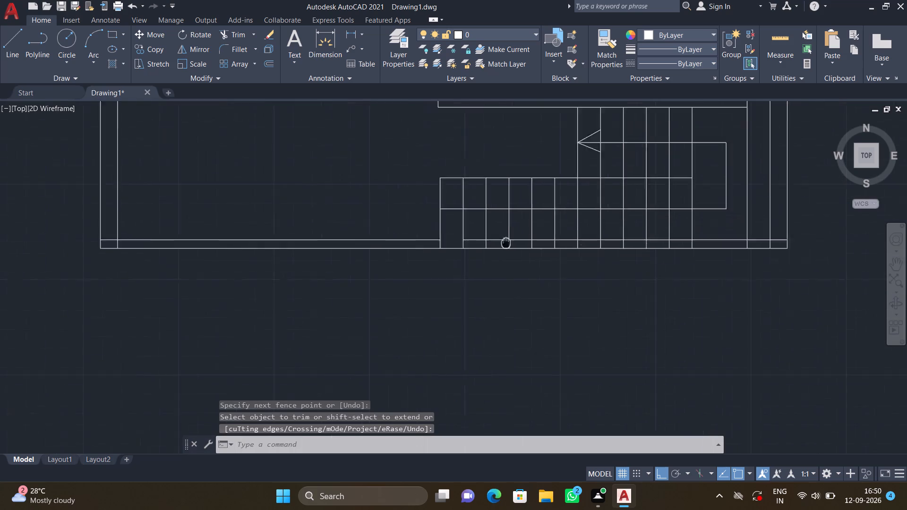
pyautogui.moveTo(498, 239); pyautogui.dragTo(497, 239, button='middle')
pyautogui.click(527, 226)
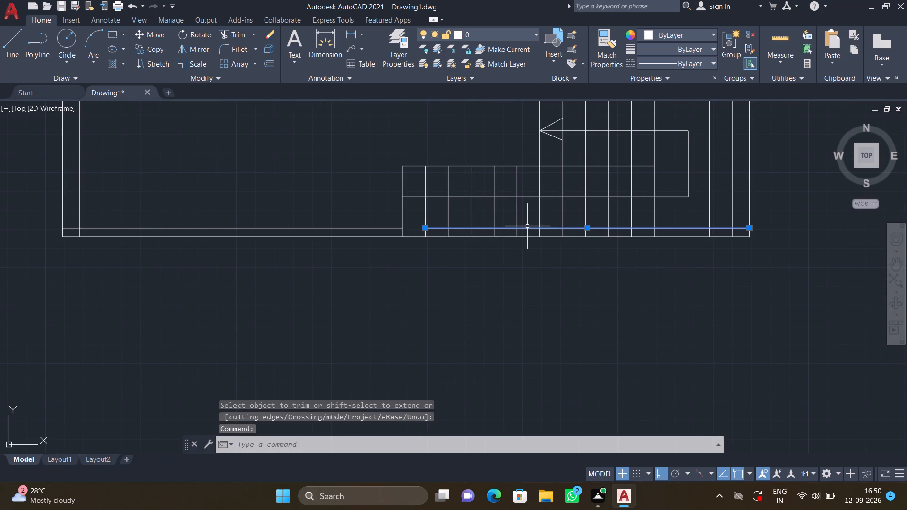
pyautogui.press('Delete')
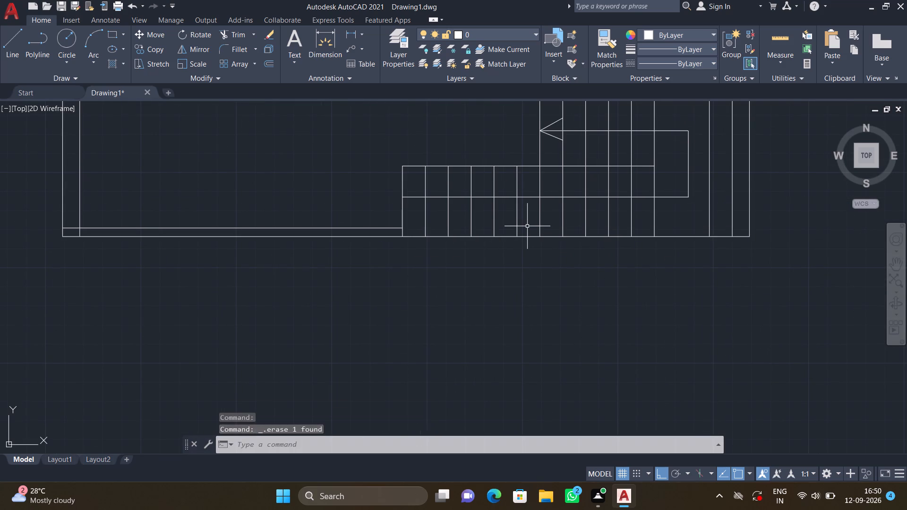
# Trim the new inner line's end where it crosses the left boundary wall at the plan's lower-left corner.
pyautogui.scroll(-2, 460, 246)
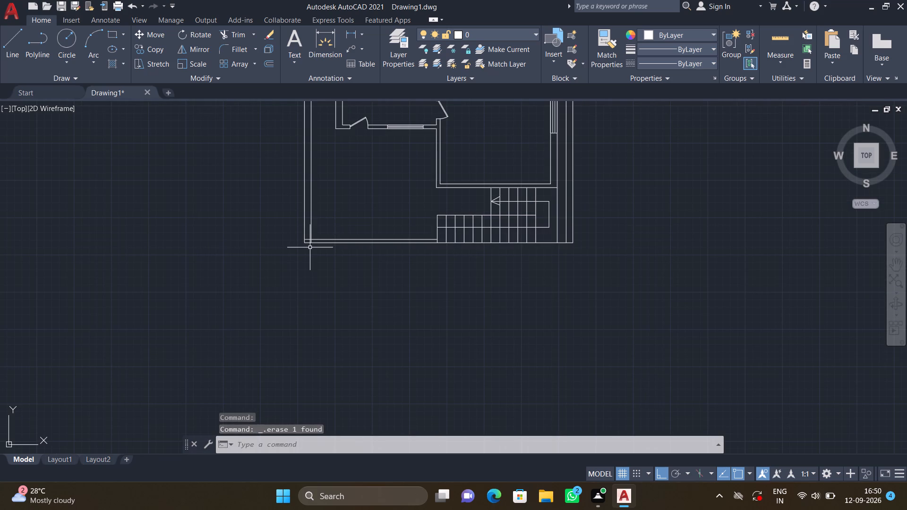
pyautogui.scroll(3, 305, 244)
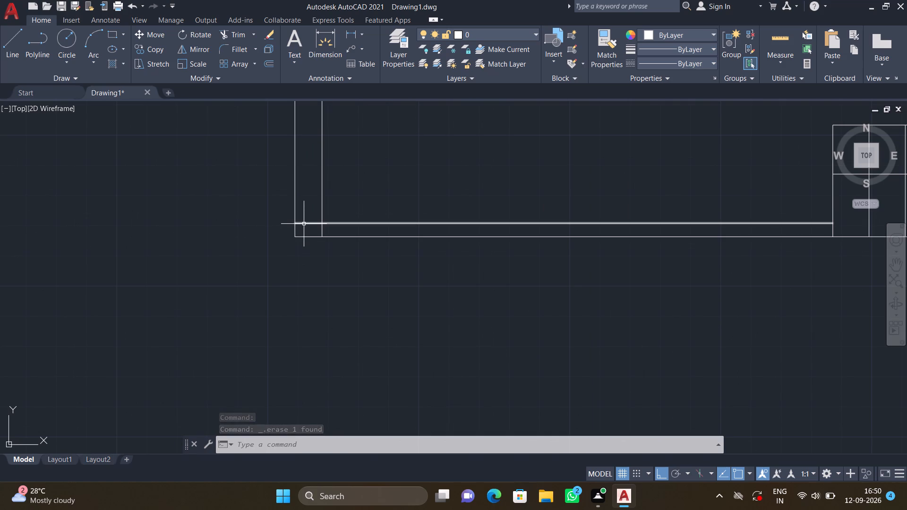
pyautogui.write('TR')
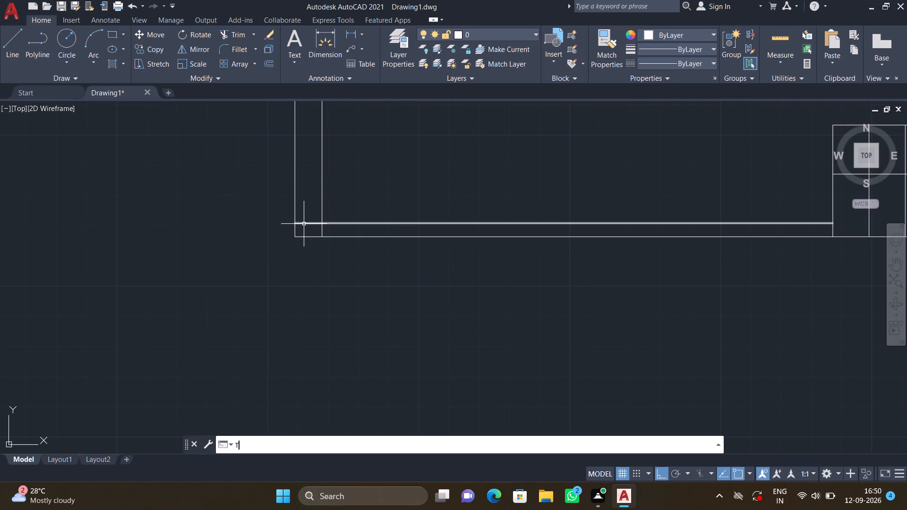
pyautogui.press('Return')
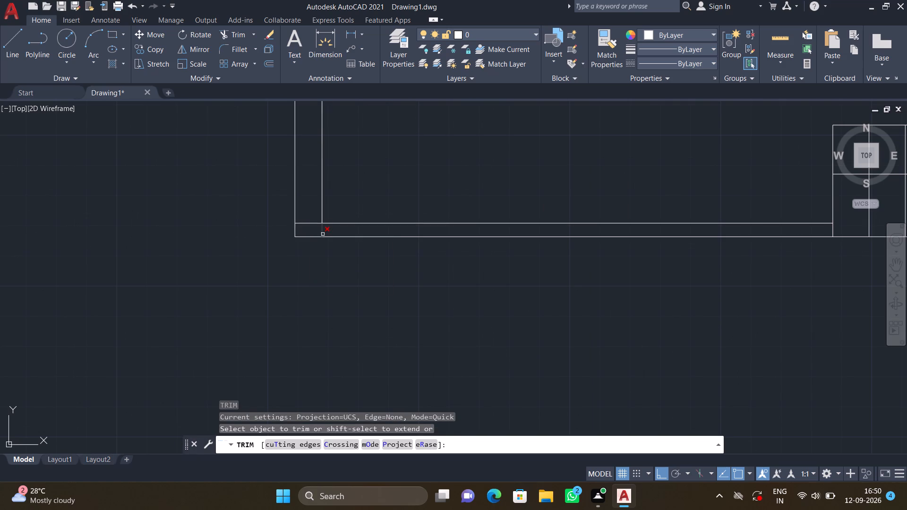
pyautogui.click(308, 217)
pyautogui.click(308, 226)
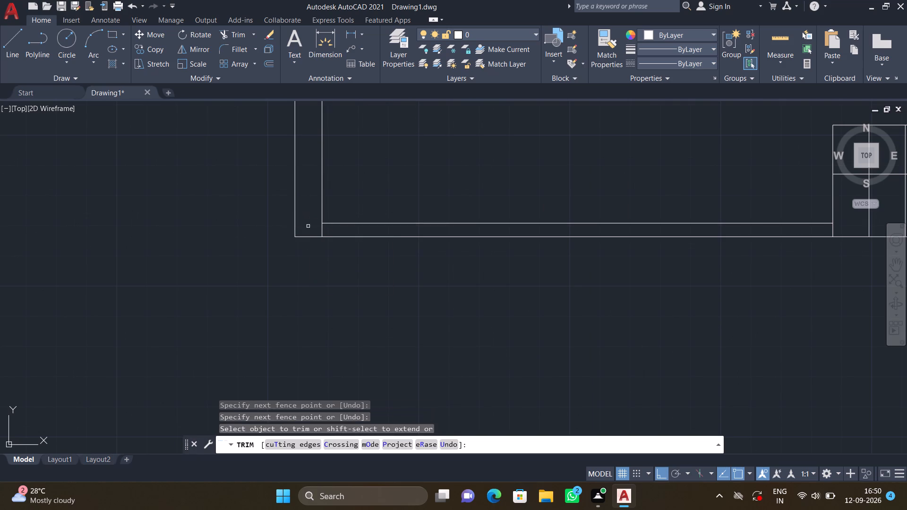
pyautogui.press('Return')
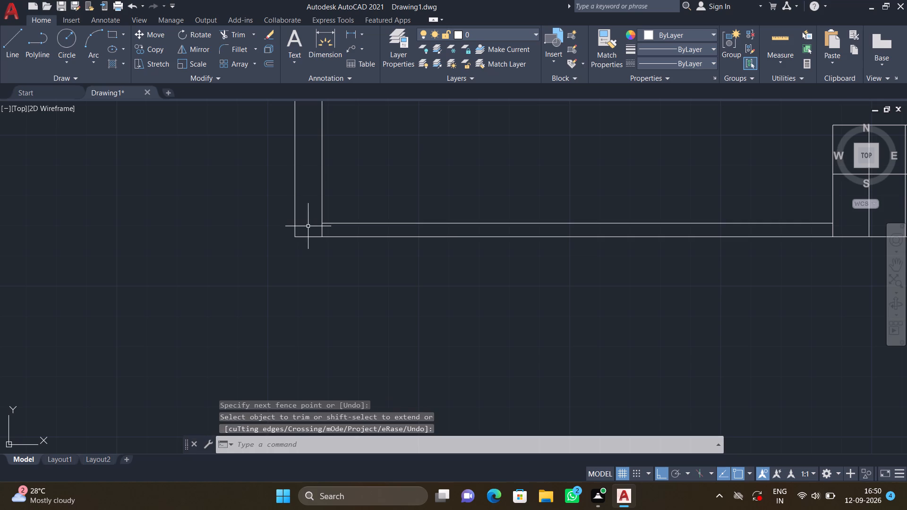
# Review the whole floor plan, checking the front boundary wall, staircase, rooms, doors and windows.
pyautogui.scroll(2, 352, 238)
pyautogui.scroll(-3, 345, 214)
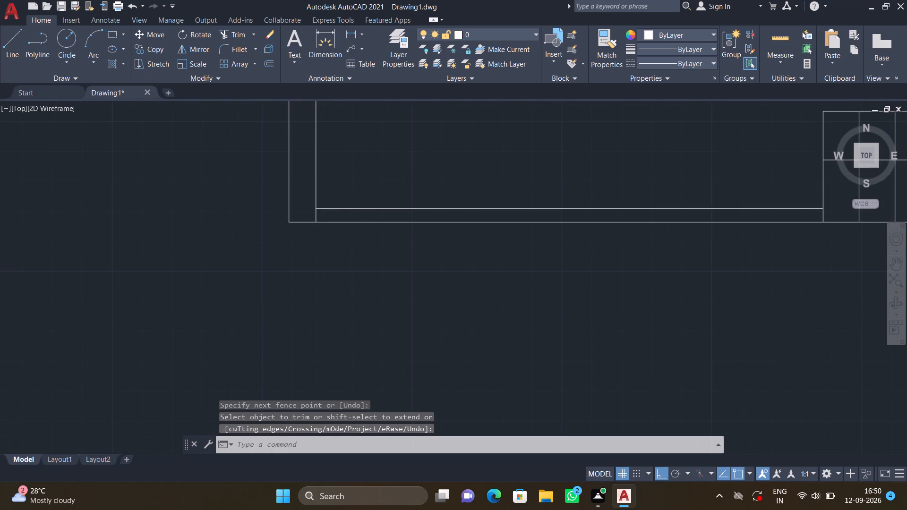
pyautogui.scroll(-1, 428, 191)
pyautogui.moveTo(449, 169); pyautogui.dragTo(439, 237, button='middle')
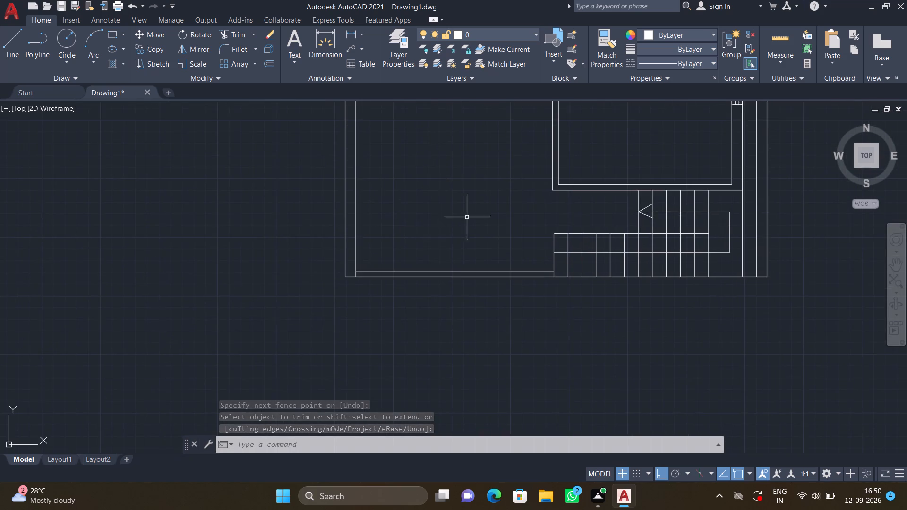
pyautogui.scroll(-2, 484, 209)
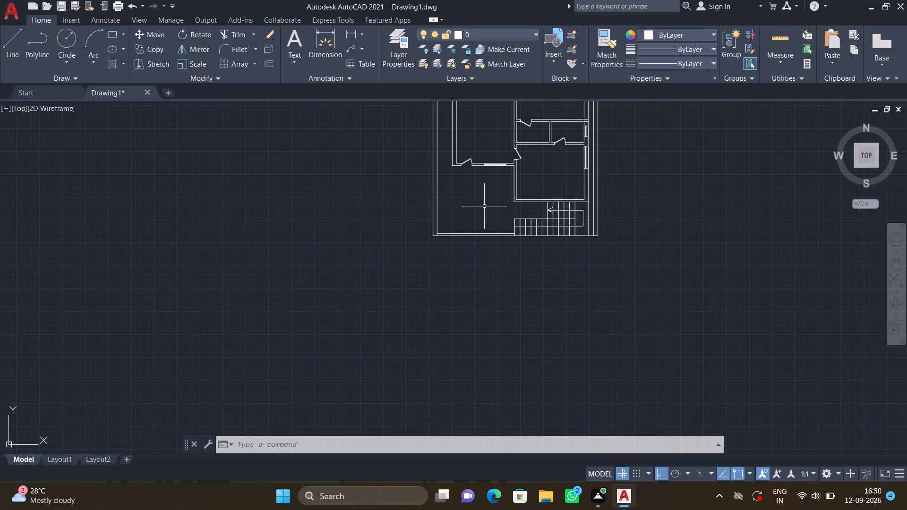
pyautogui.scroll(-2, 484, 207)
pyautogui.moveTo(502, 213); pyautogui.dragTo(514, 248, button='middle')
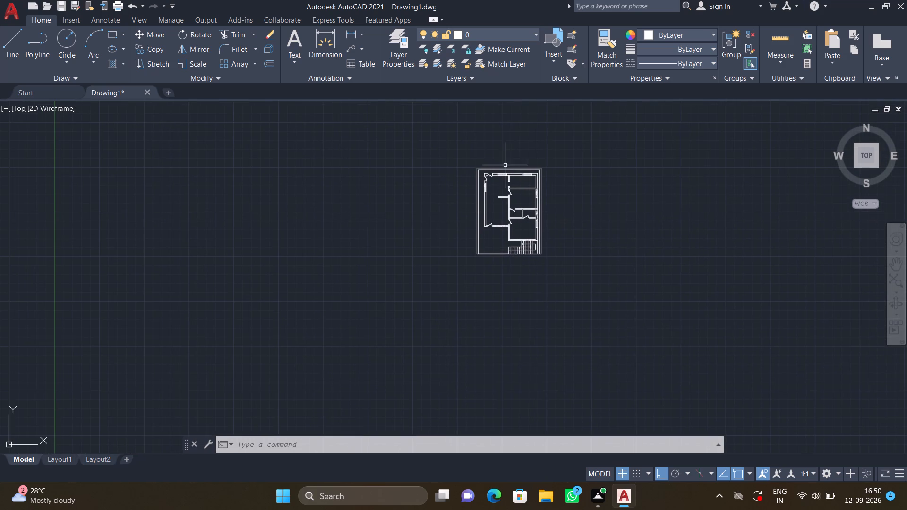
pyautogui.scroll(2, 505, 165)
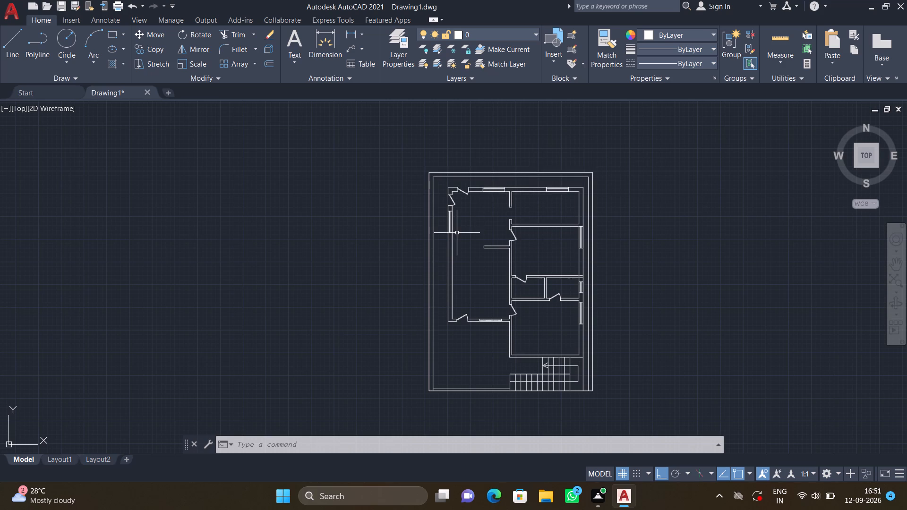
pyautogui.moveTo(466, 213); pyautogui.dragTo(455, 159, button='middle')
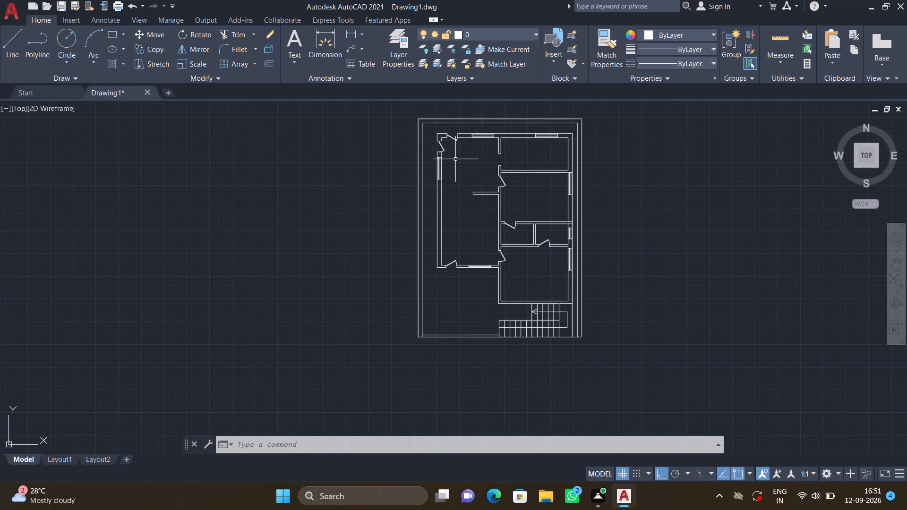
pyautogui.scroll(-1, 458, 159)
pyautogui.scroll(2, 459, 159)
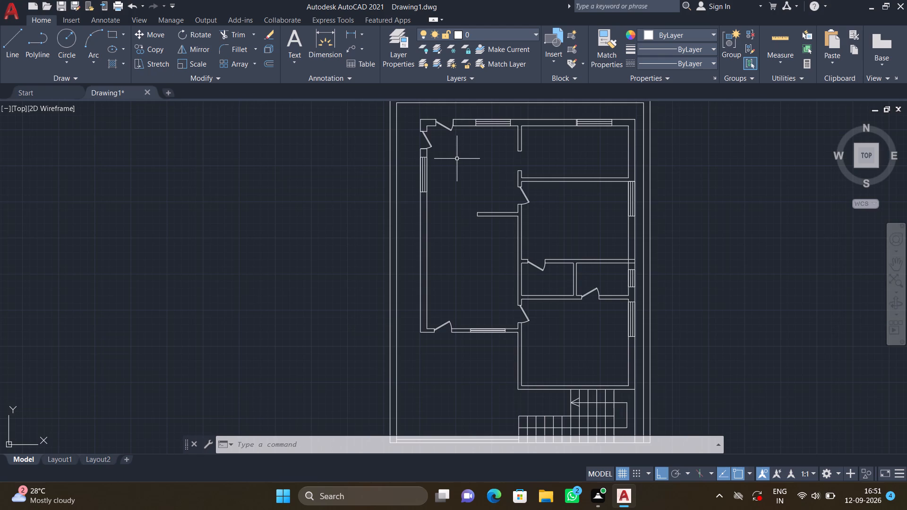
# Draw a line extending the front boundary about 3'-9" outward from the plan's lower-left outer corner.
pyautogui.scroll(-2, 457, 165)
pyautogui.moveTo(450, 202); pyautogui.dragTo(443, 134, button='middle')
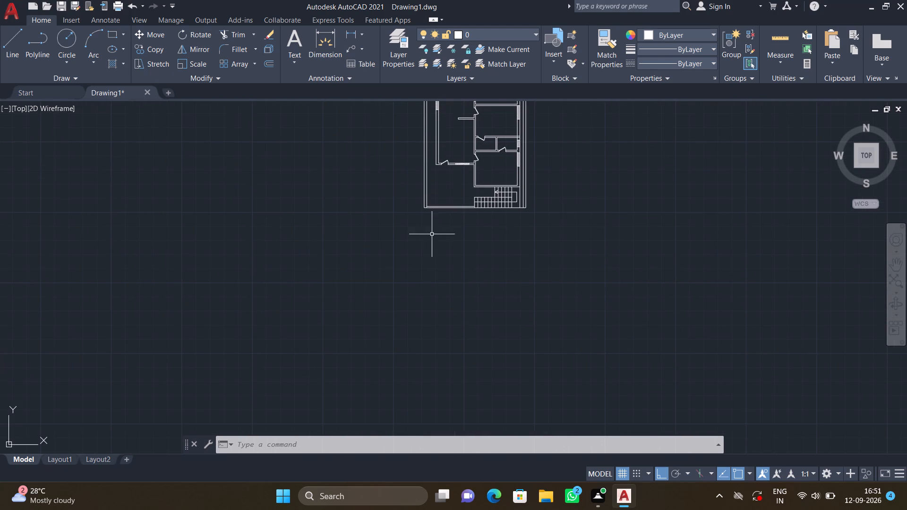
pyautogui.scroll(2, 435, 225)
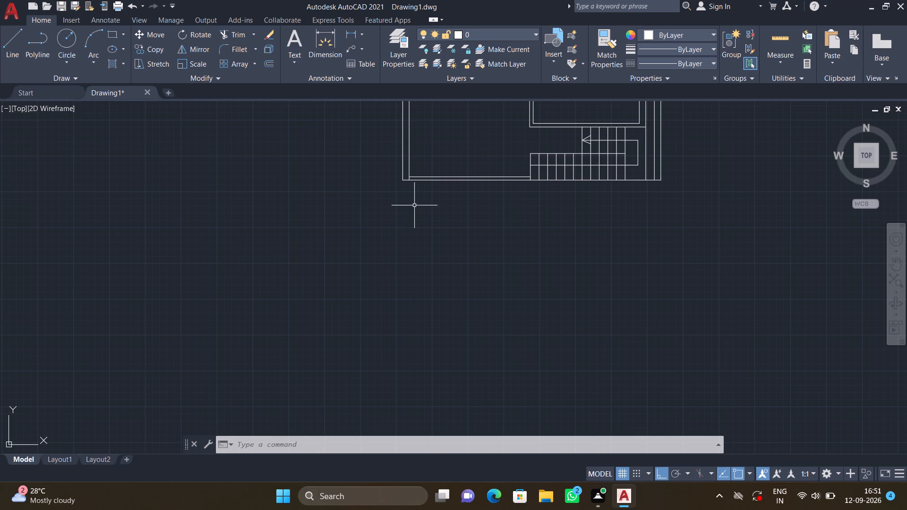
pyautogui.press('l')
pyautogui.press('Return')
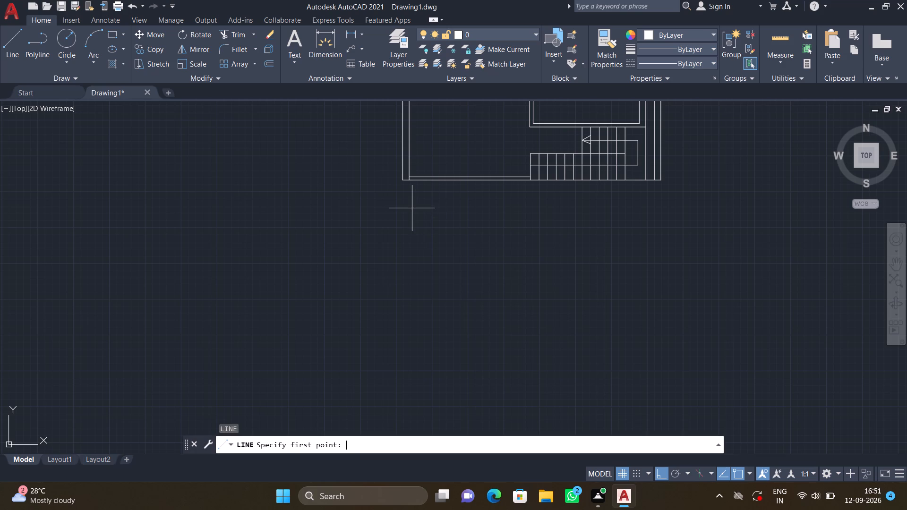
pyautogui.click(401, 182)
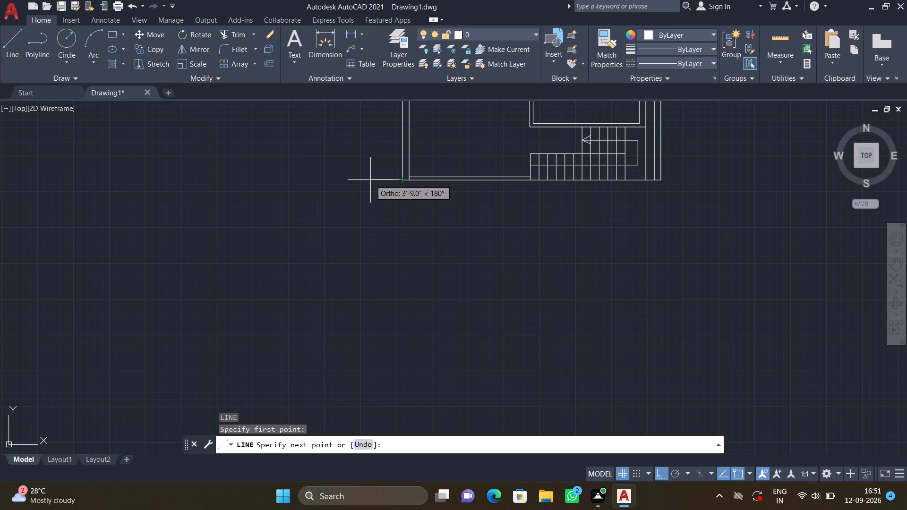
pyautogui.click(370, 180)
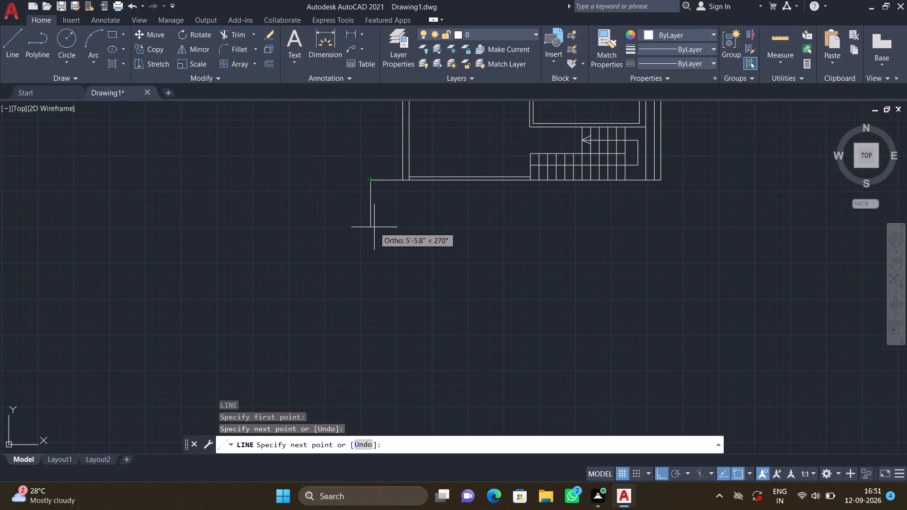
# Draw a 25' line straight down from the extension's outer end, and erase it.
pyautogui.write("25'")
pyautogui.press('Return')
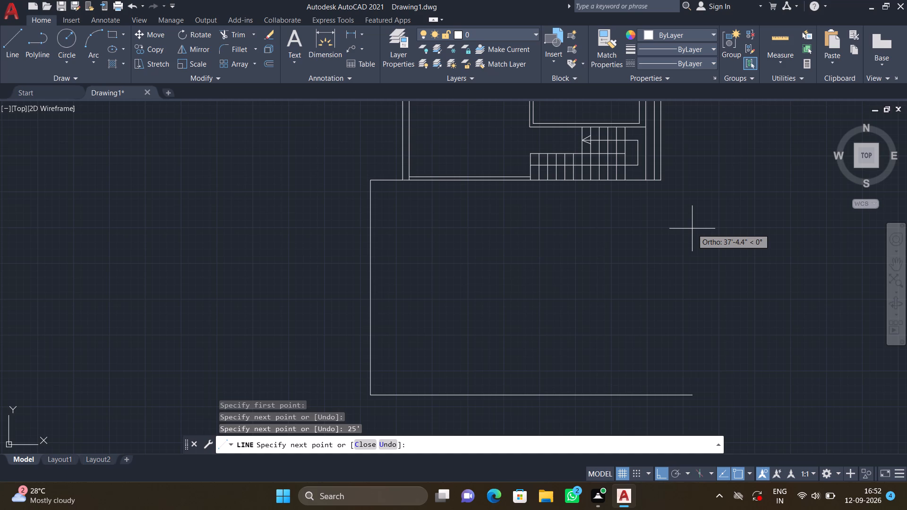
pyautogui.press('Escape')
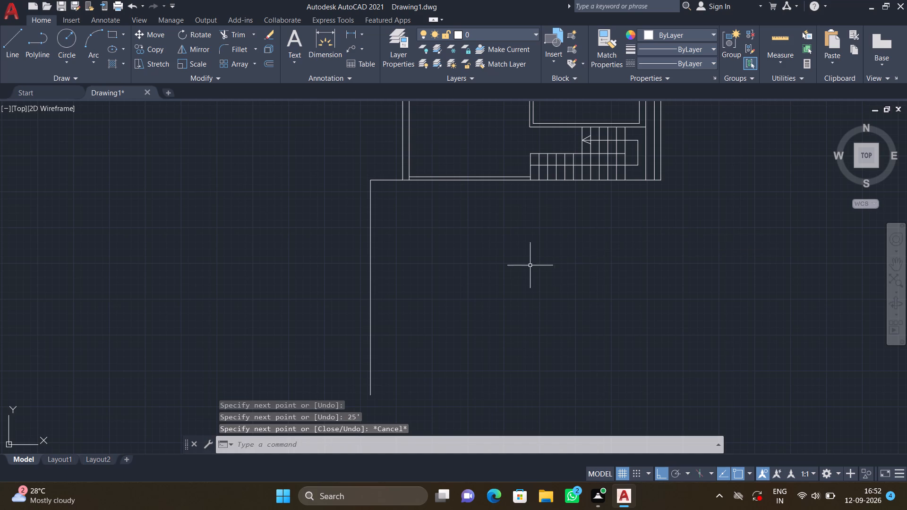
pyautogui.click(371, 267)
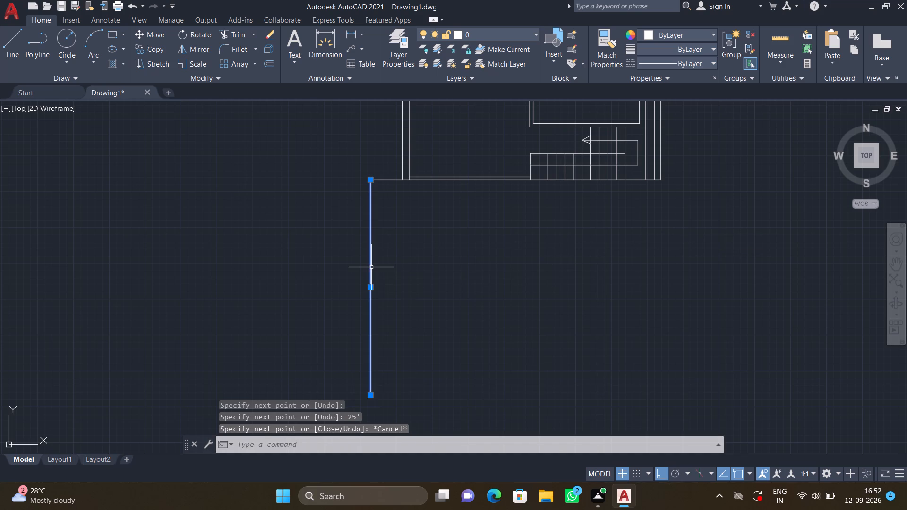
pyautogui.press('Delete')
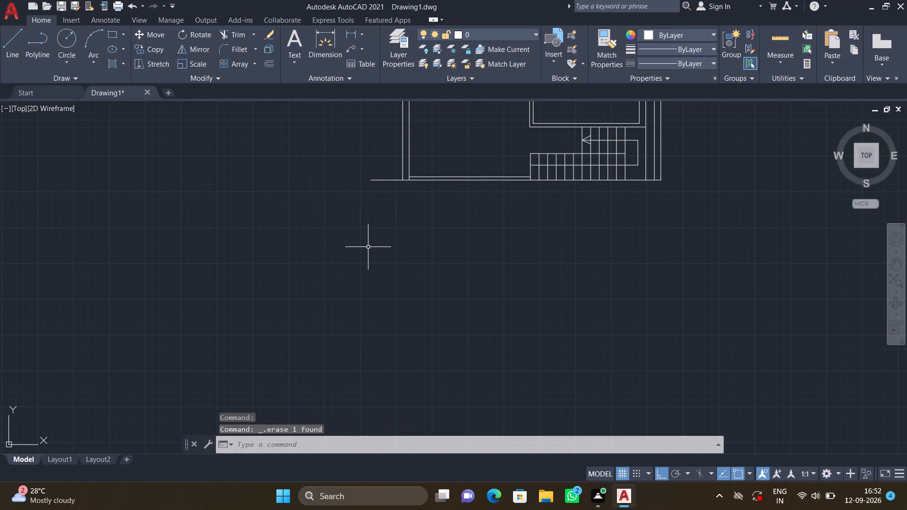
# Outline a 5' deep strip below the front boundary, from the extension's outer end to the plan's lower-right outer corner, with a 3' first bottom segment.
pyautogui.press('l')
pyautogui.press('Return')
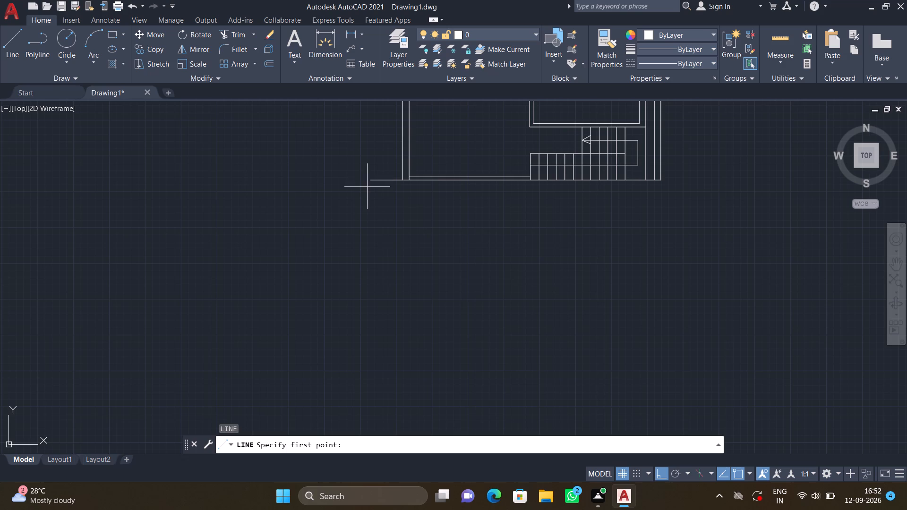
pyautogui.click(370, 180)
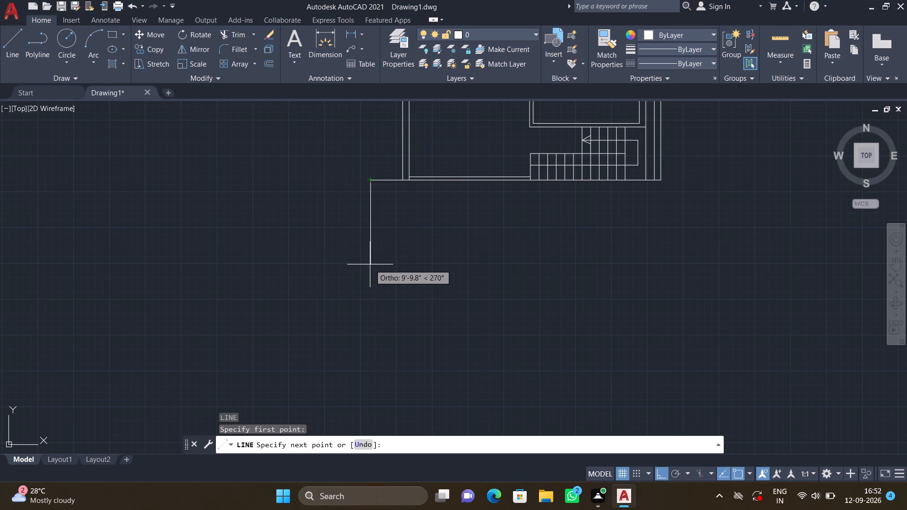
pyautogui.write("5'")
pyautogui.press('Return')
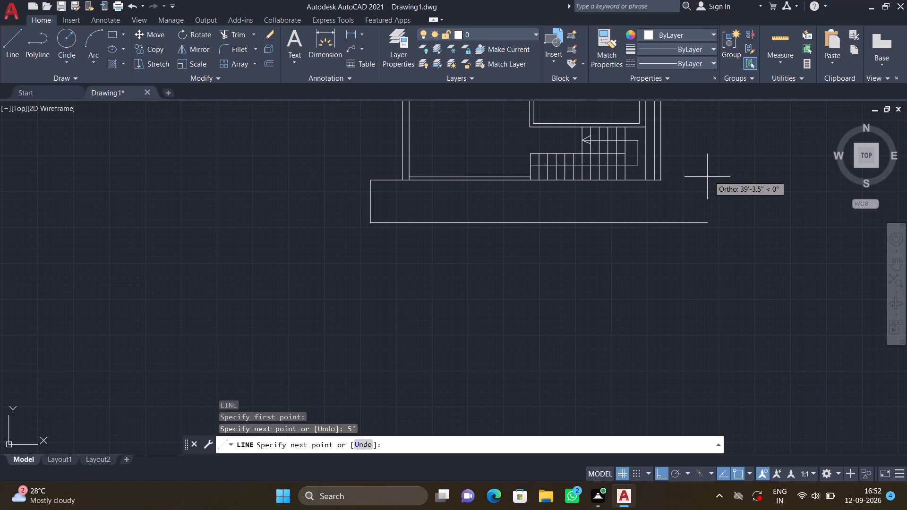
pyautogui.moveTo(709, 174); pyautogui.dragTo(695, 251, button='middle')
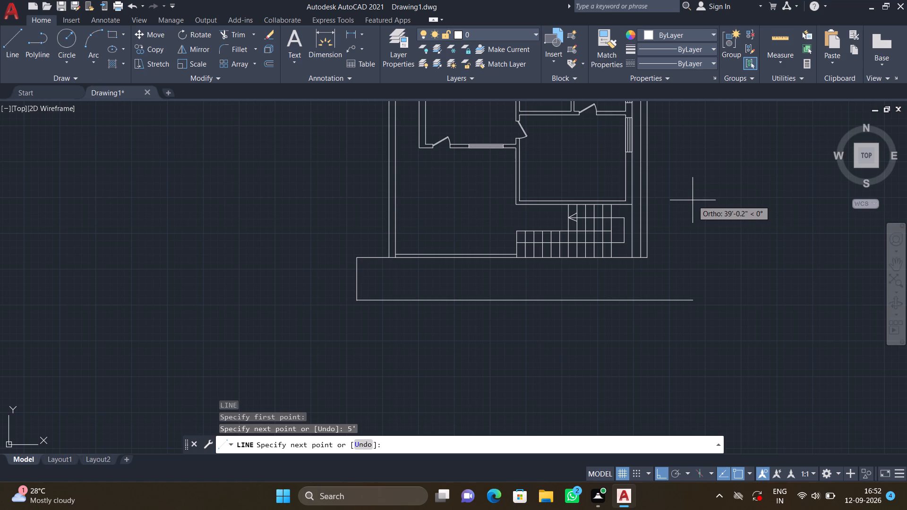
pyautogui.write("3'")
pyautogui.press('Return')
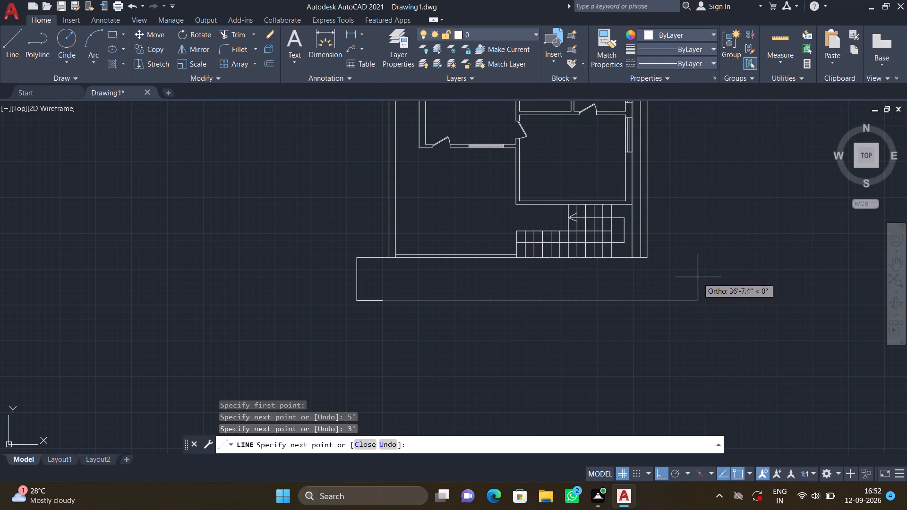
pyautogui.scroll(3, 656, 269)
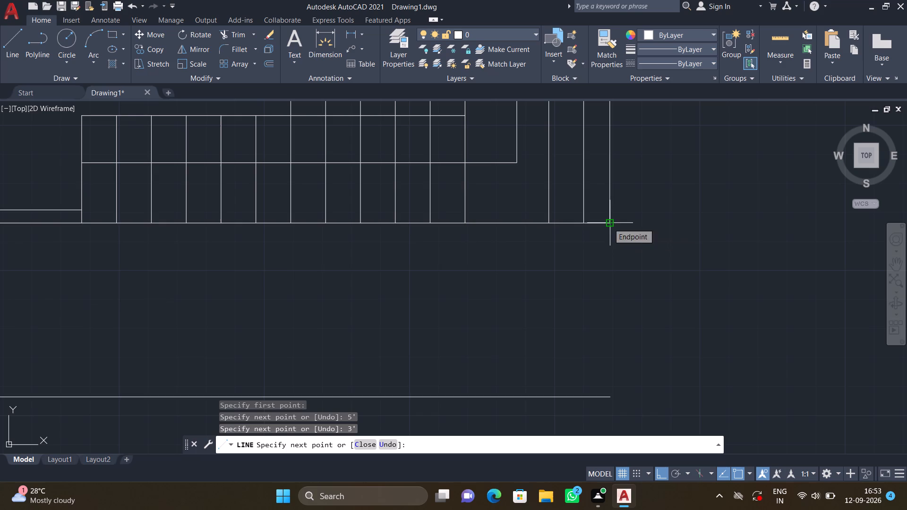
pyautogui.click(610, 396)
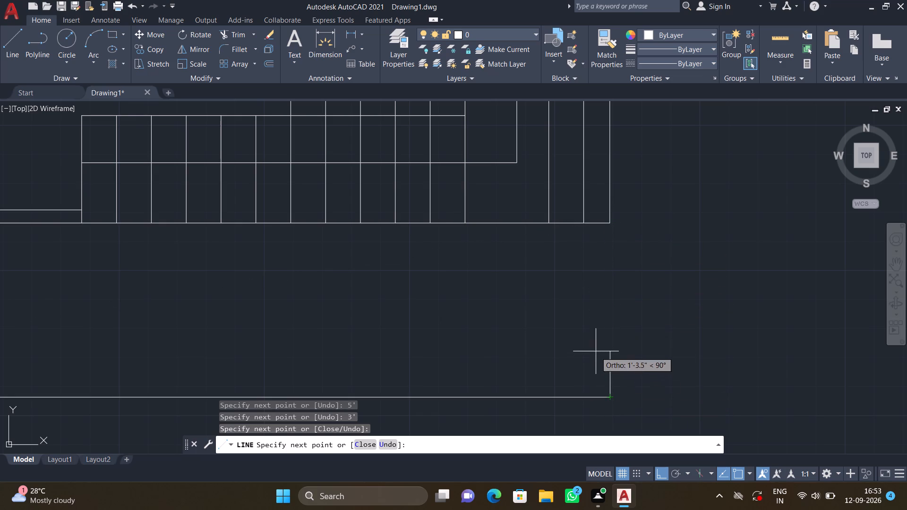
pyautogui.click(609, 223)
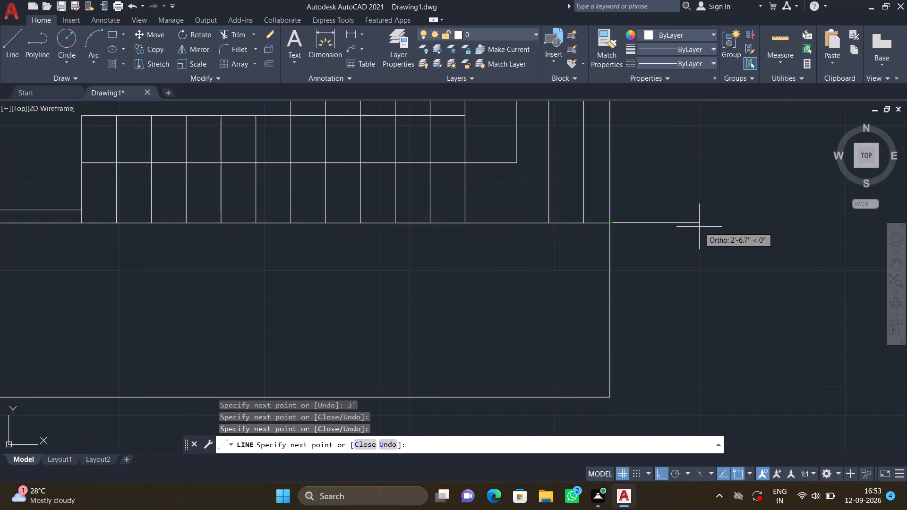
# Outline a strip beside the right boundary, 3' wide and about 42'-6" high, returning to the plan's upper-right outer corner.
pyautogui.write("3'")
pyautogui.press('Return')
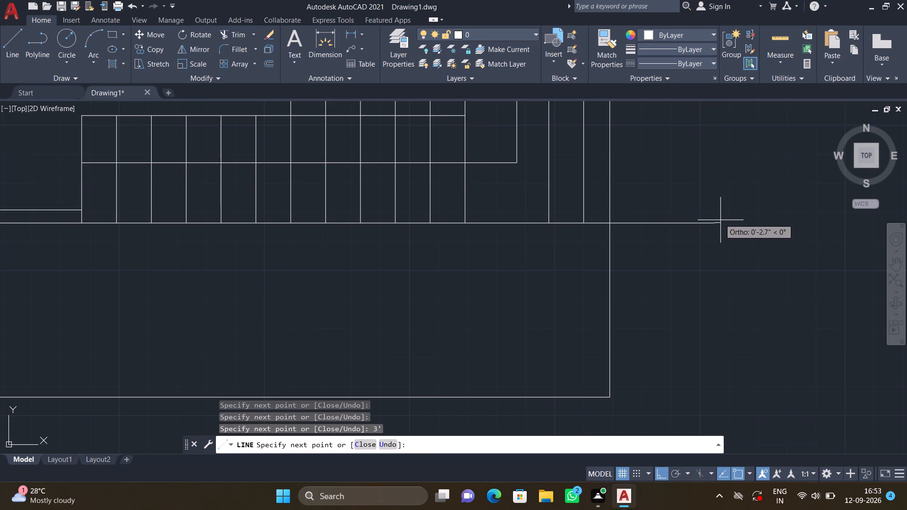
pyautogui.moveTo(700, 183); pyautogui.dragTo(704, 215, button='middle')
pyautogui.scroll(-3, 705, 198)
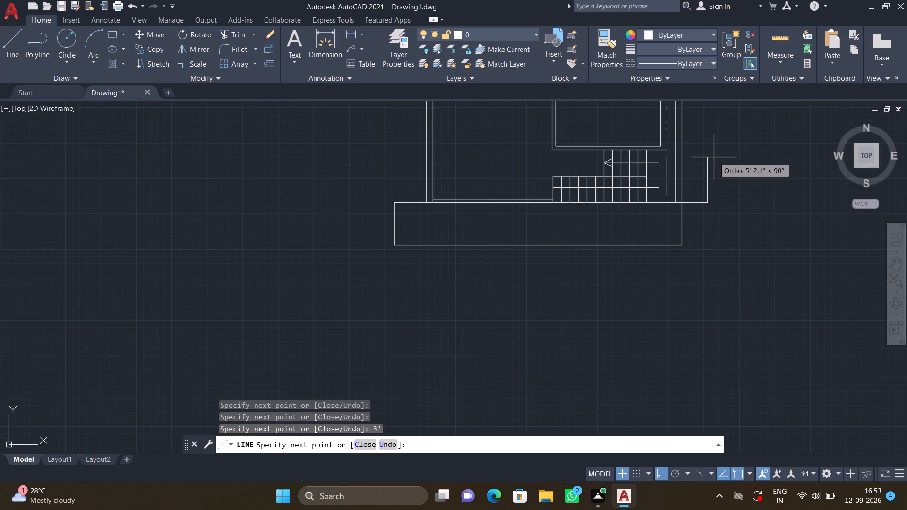
pyautogui.moveTo(711, 156); pyautogui.dragTo(684, 277, button='middle')
pyautogui.moveTo(680, 173); pyautogui.dragTo(668, 269, button='middle')
pyautogui.middleClick(668, 269)
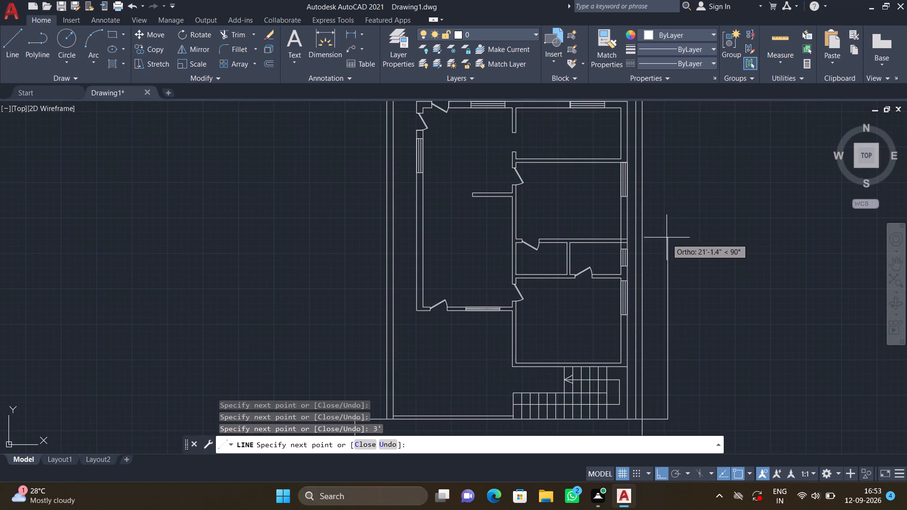
pyautogui.moveTo(665, 172); pyautogui.dragTo(653, 234, button='middle')
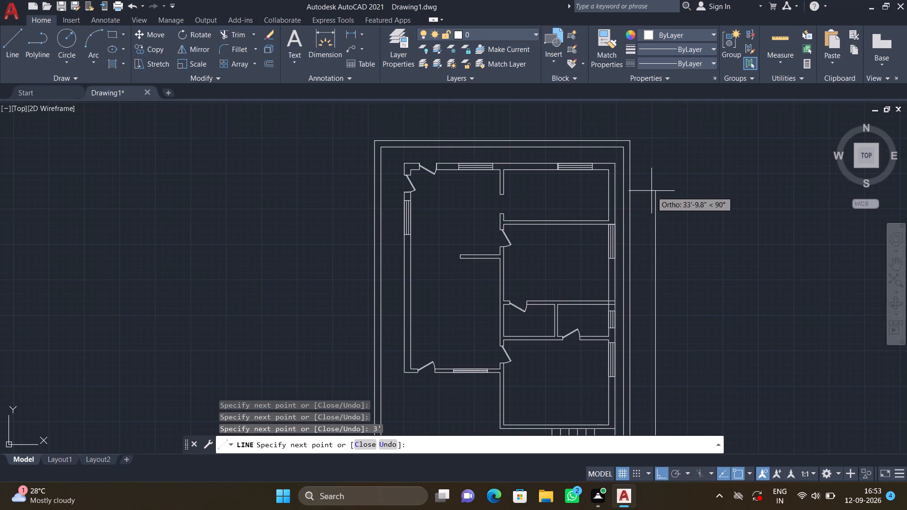
pyautogui.scroll(1, 650, 154)
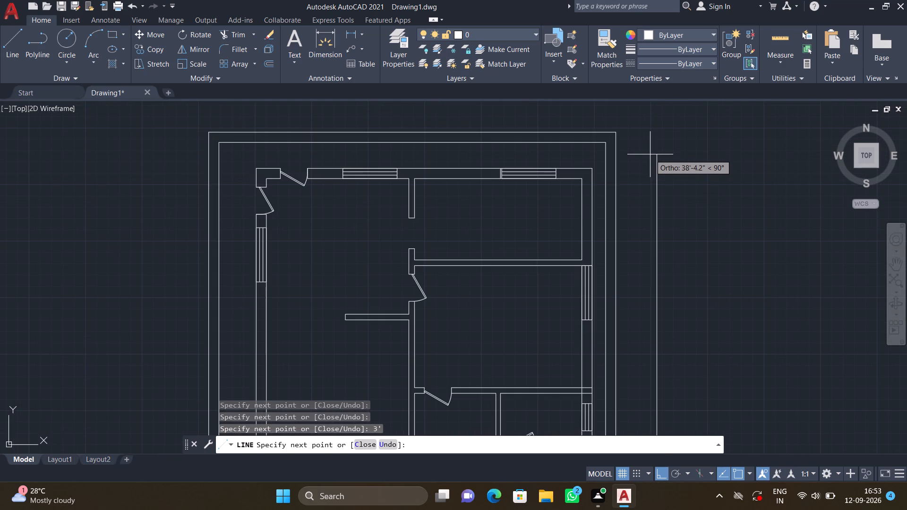
pyautogui.moveTo(641, 126); pyautogui.dragTo(642, 183, button='middle')
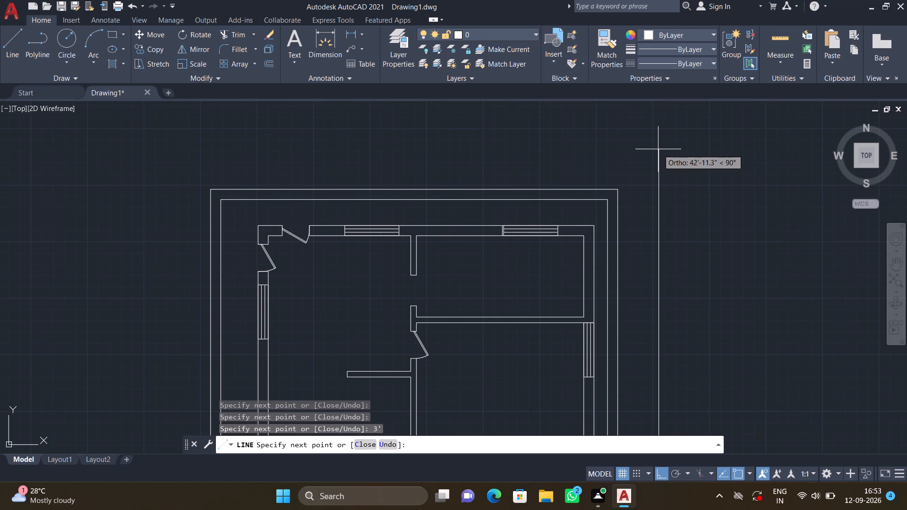
pyautogui.scroll(1, 658, 149)
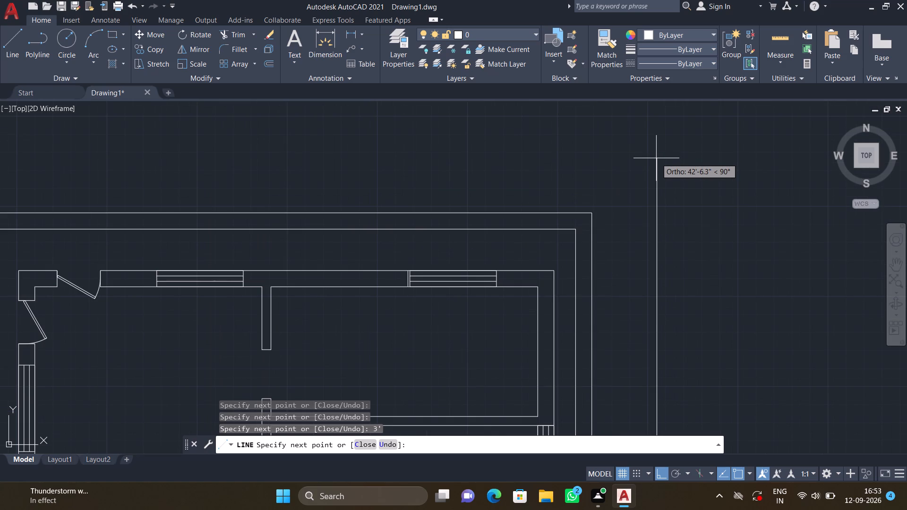
pyautogui.click(656, 158)
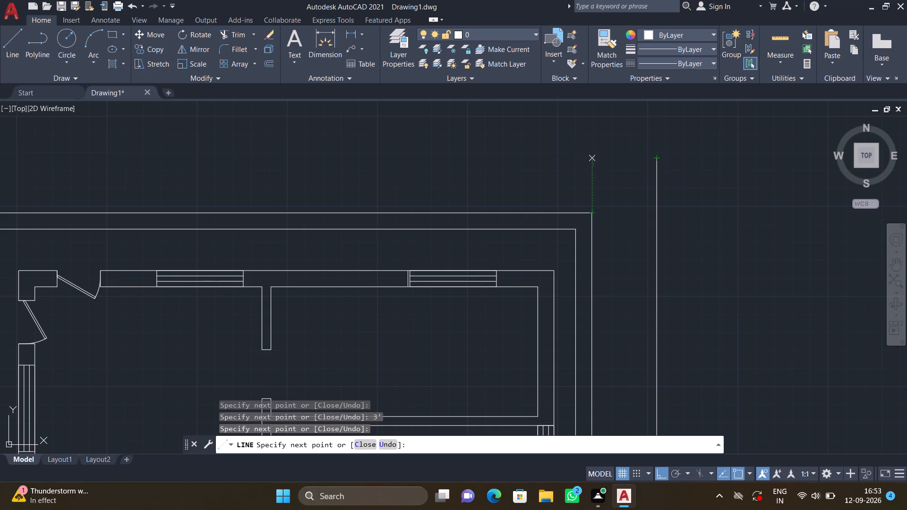
pyautogui.click(593, 158)
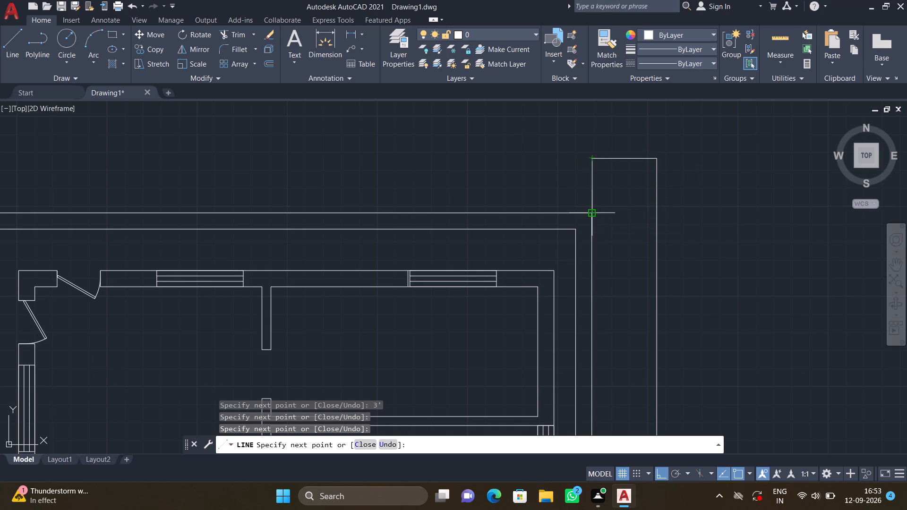
pyautogui.click(595, 215)
pyautogui.press('Return')
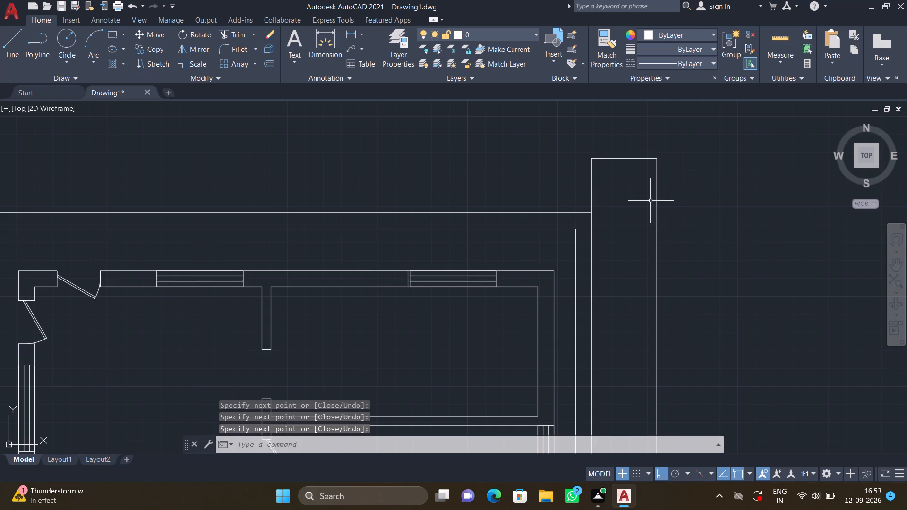
# Close the lower-right corner between the right and front strips with a 5' line down and a 3' line back to the front strip.
pyautogui.scroll(-1, 648, 203)
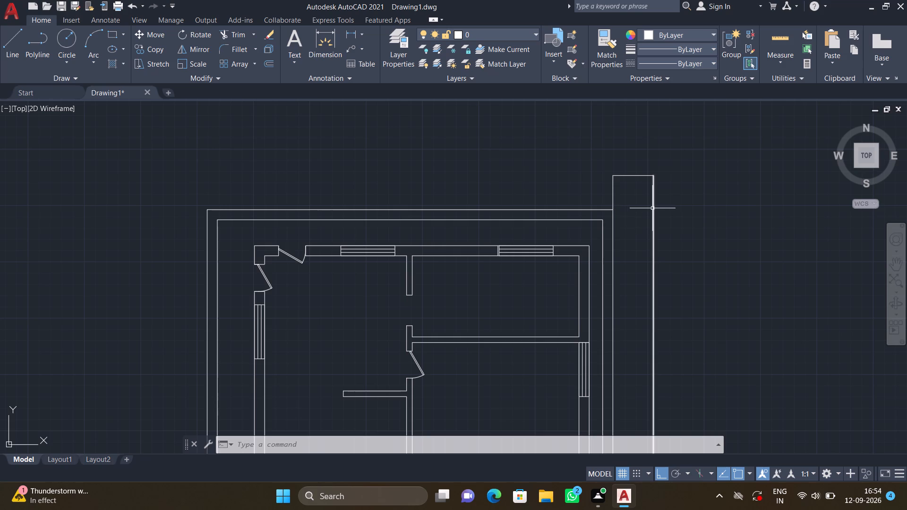
pyautogui.scroll(-2, 648, 205)
pyautogui.moveTo(651, 211); pyautogui.dragTo(619, 158, button='middle')
pyautogui.moveTo(616, 287); pyautogui.dragTo(593, 210, button='middle')
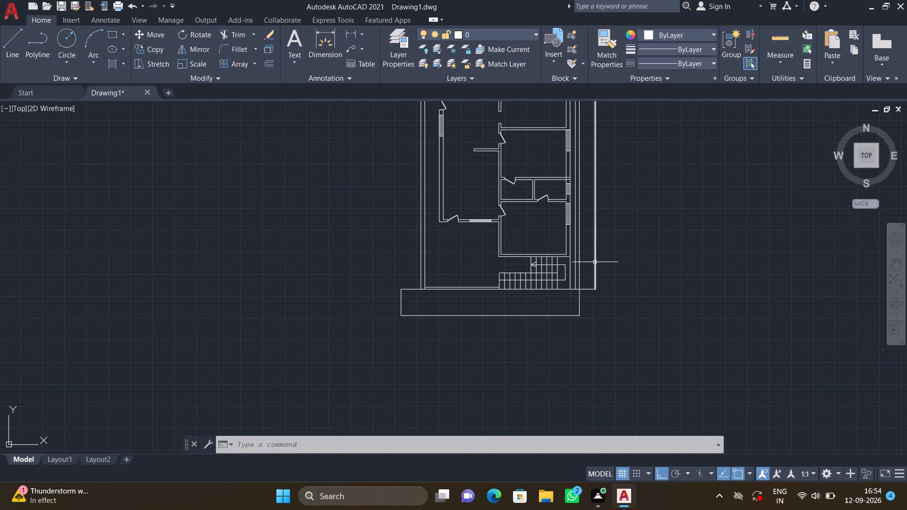
pyautogui.scroll(1, 581, 301)
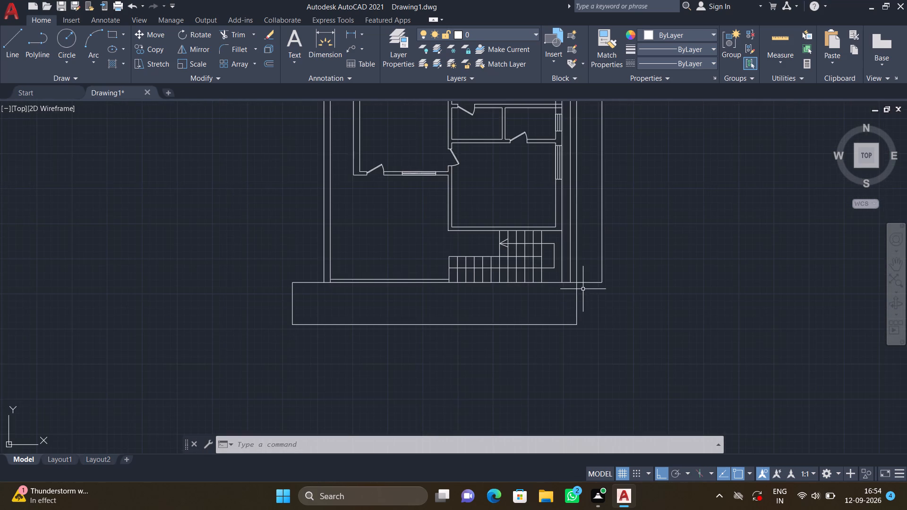
pyautogui.scroll(2, 583, 289)
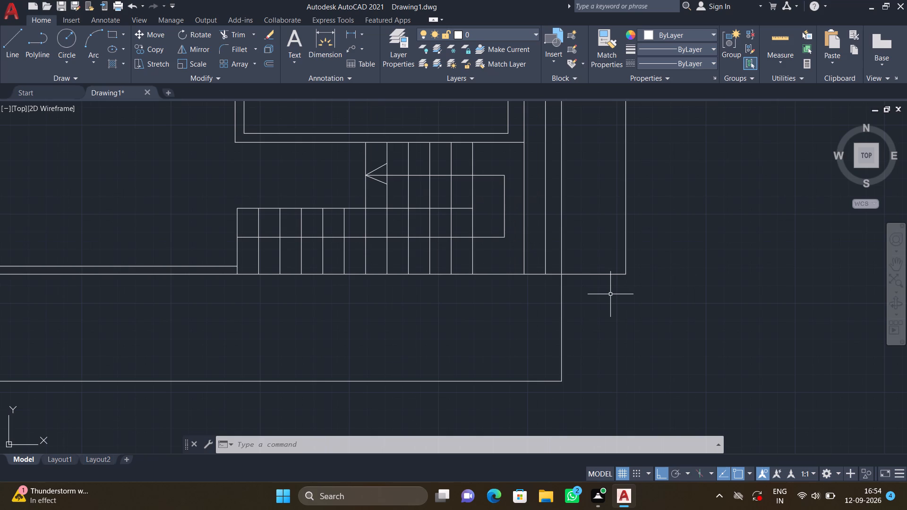
pyautogui.press('l')
pyautogui.press('Return')
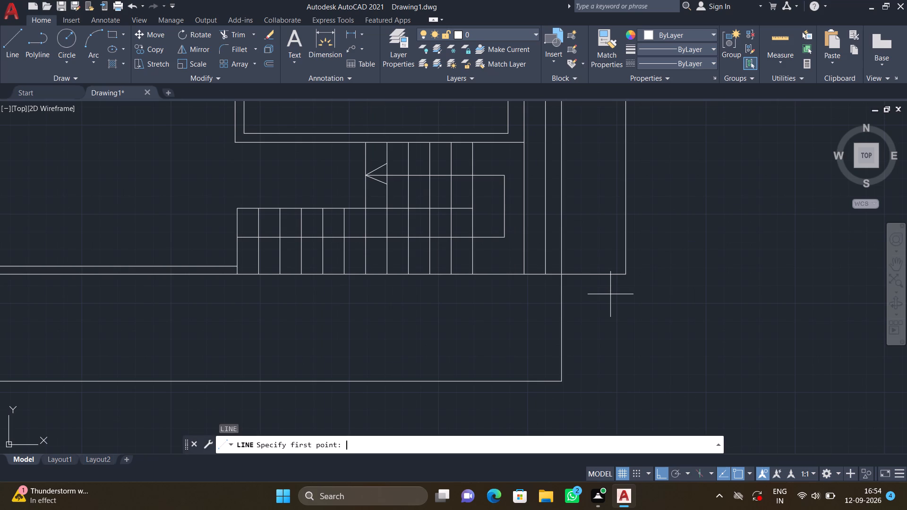
pyautogui.click(623, 273)
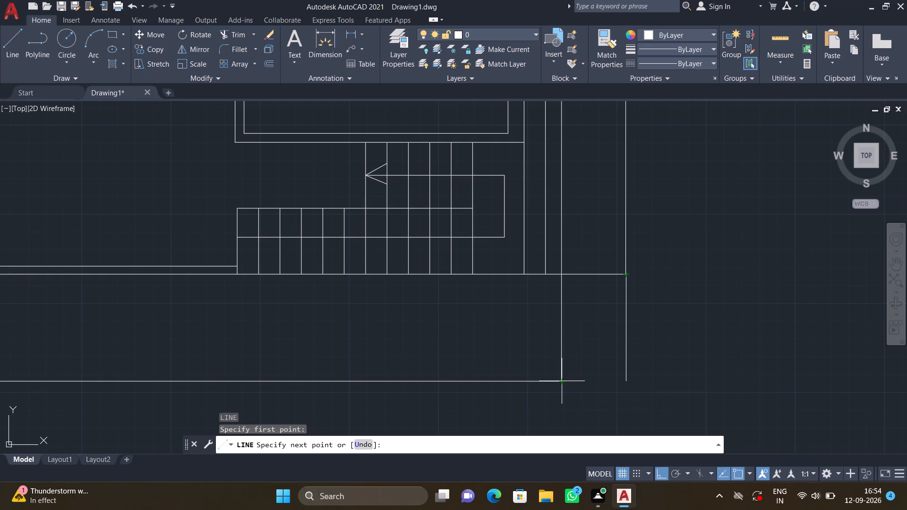
pyautogui.click(624, 381)
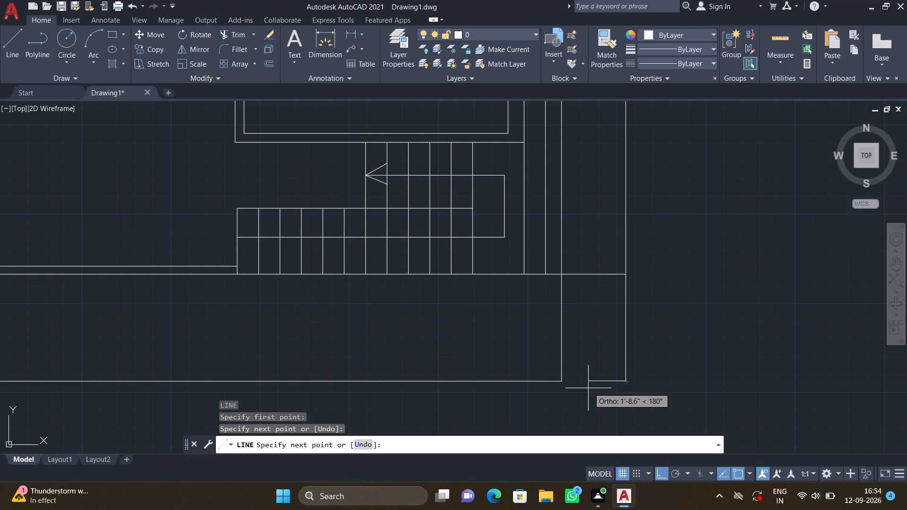
pyautogui.click(563, 384)
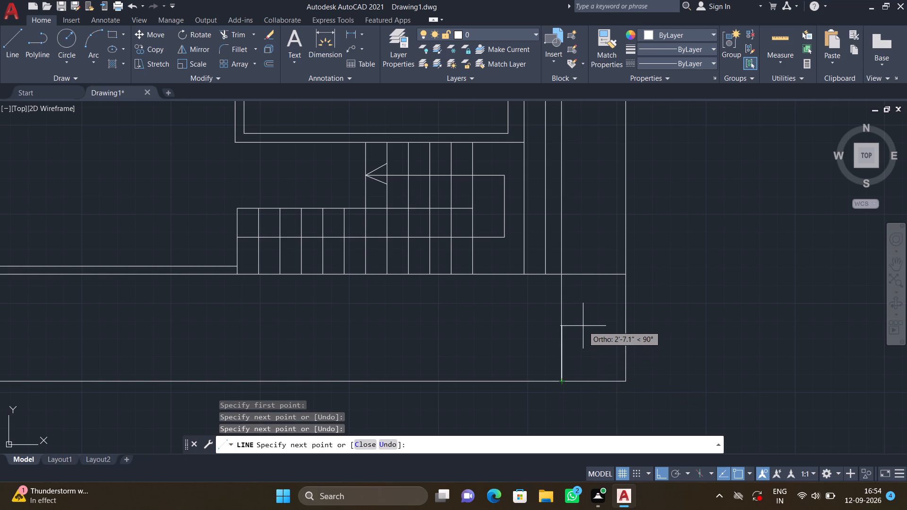
pyautogui.press('Return')
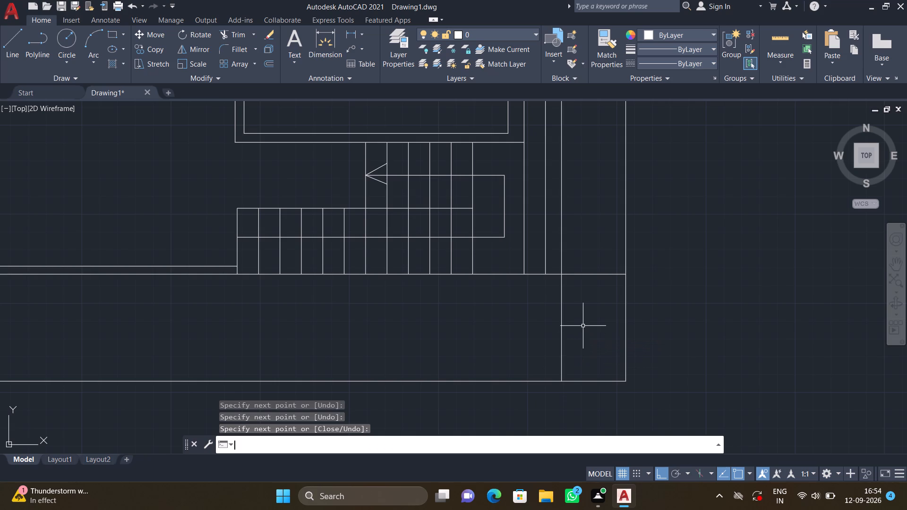
# Draw a shallow three-sided box about 1'-5" wide on top of the right strip's upper edge, using the Line tool.
pyautogui.scroll(-1, 582, 326)
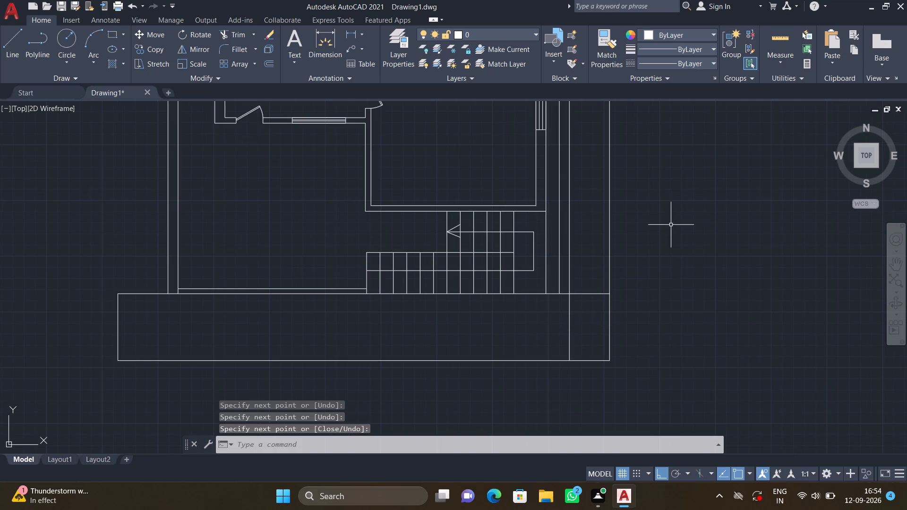
pyautogui.scroll(-1, 672, 231)
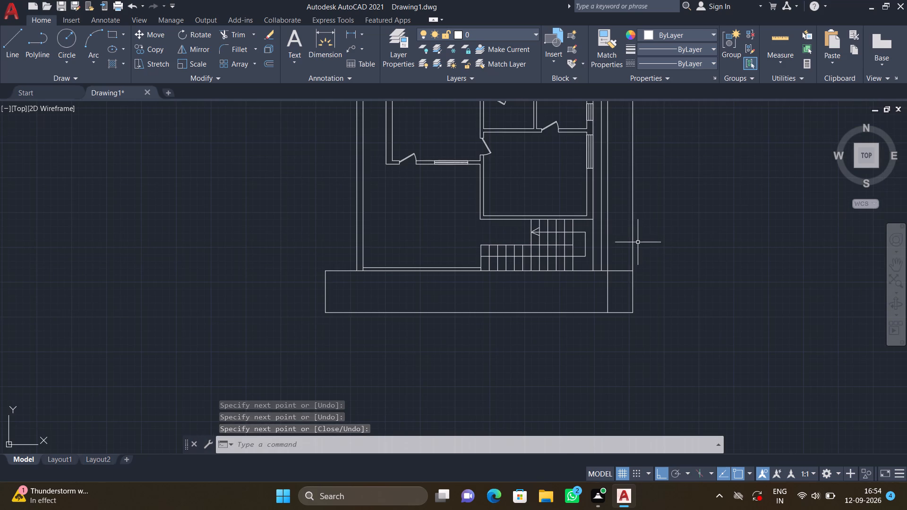
pyautogui.scroll(2, 625, 231)
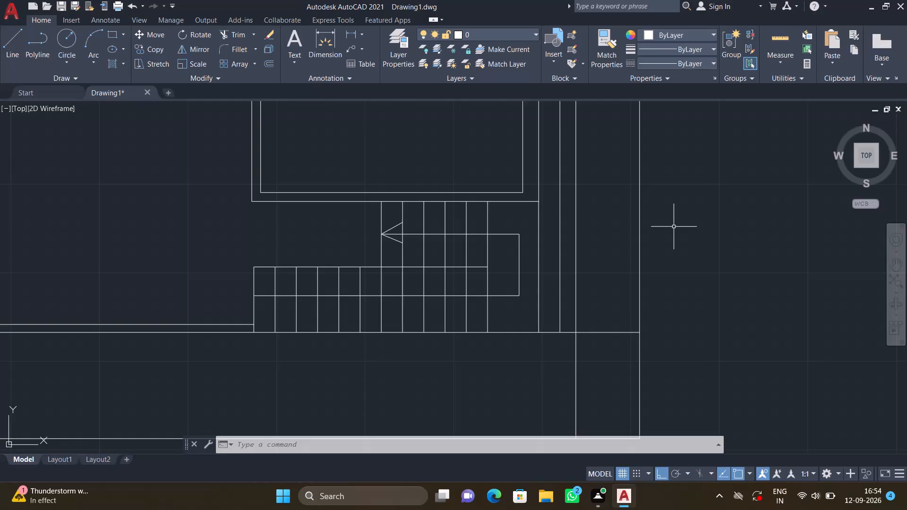
pyautogui.scroll(-2, 674, 227)
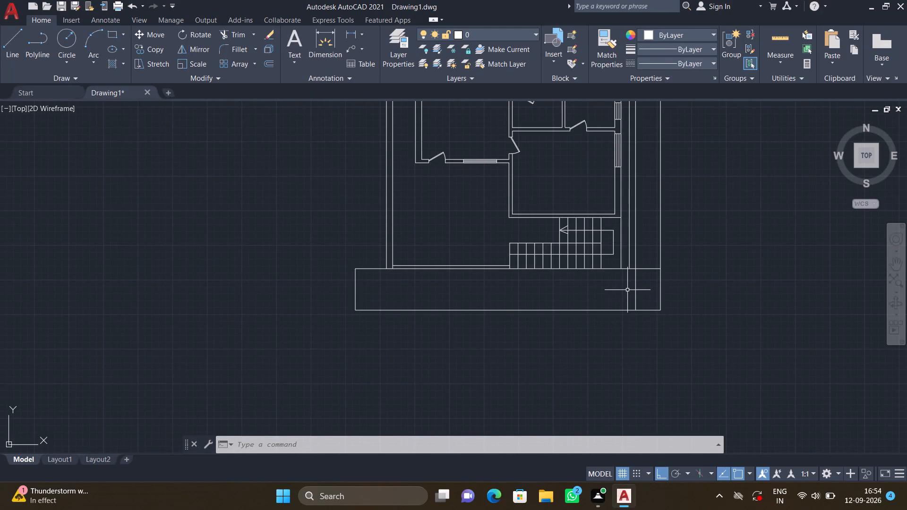
pyautogui.scroll(-1, 617, 295)
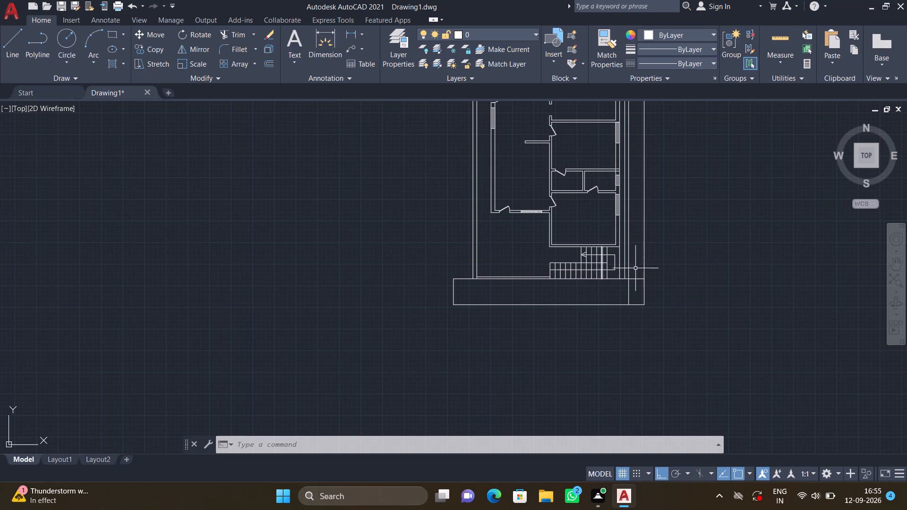
pyautogui.moveTo(647, 182); pyautogui.dragTo(644, 306, button='middle')
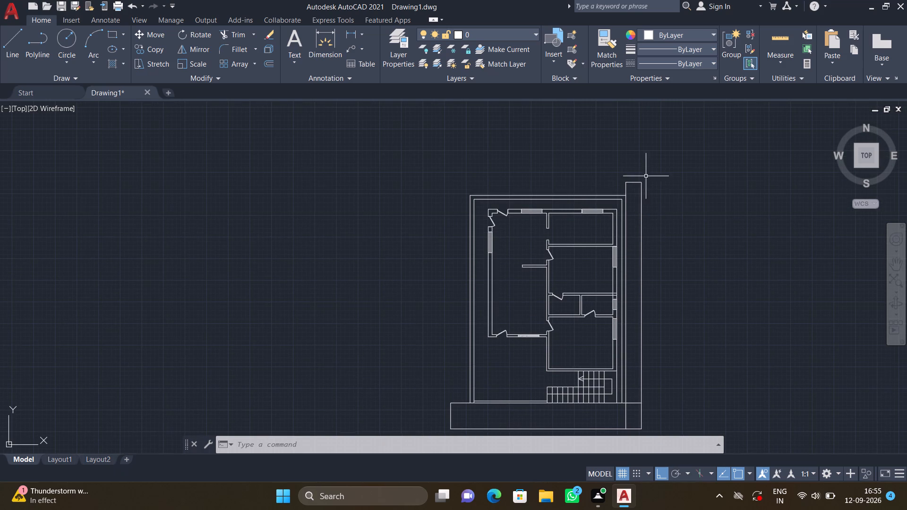
pyautogui.scroll(3, 642, 179)
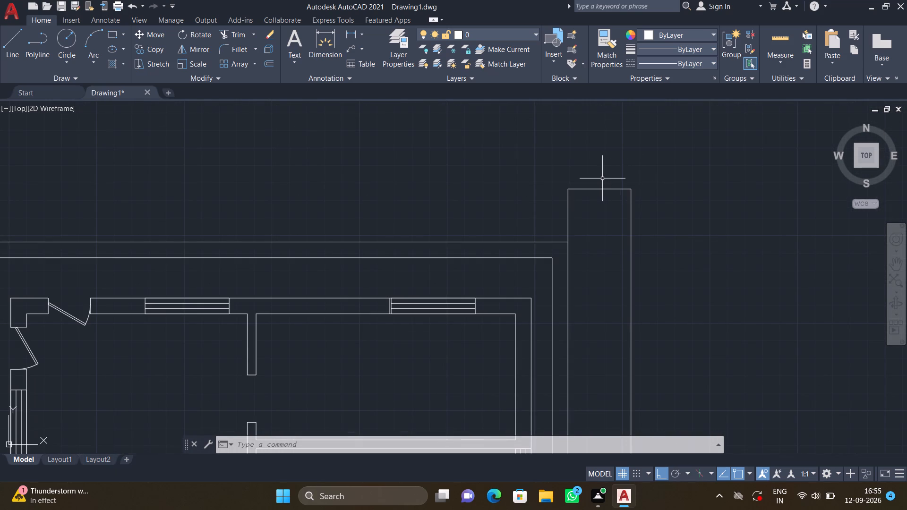
pyautogui.scroll(2, 601, 183)
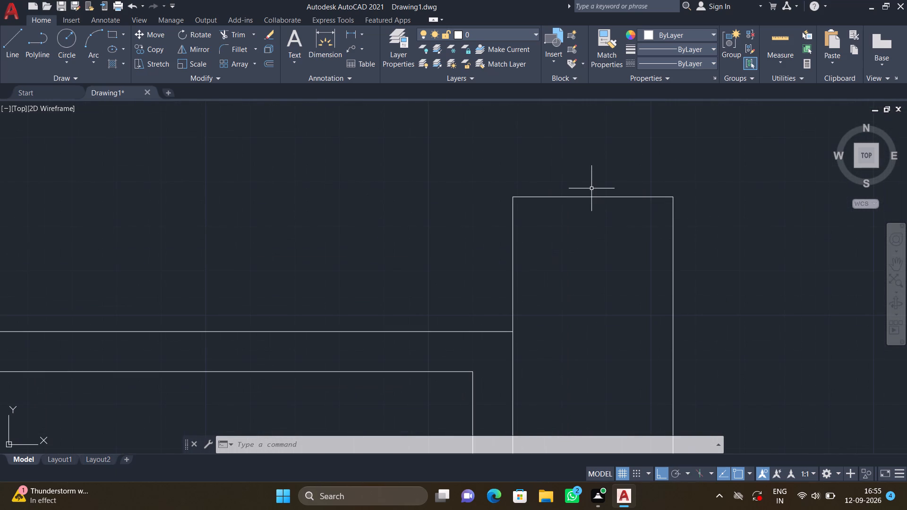
pyautogui.press('l')
pyautogui.press('Return')
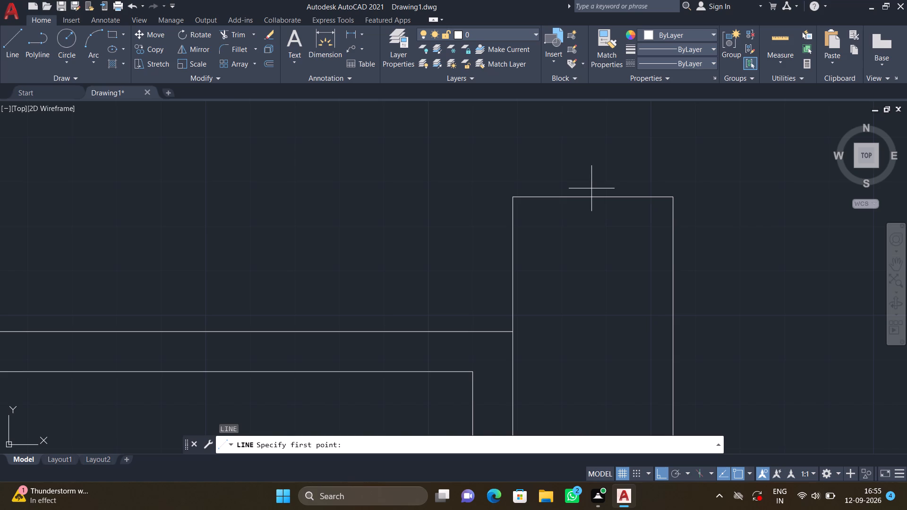
pyautogui.click(555, 198)
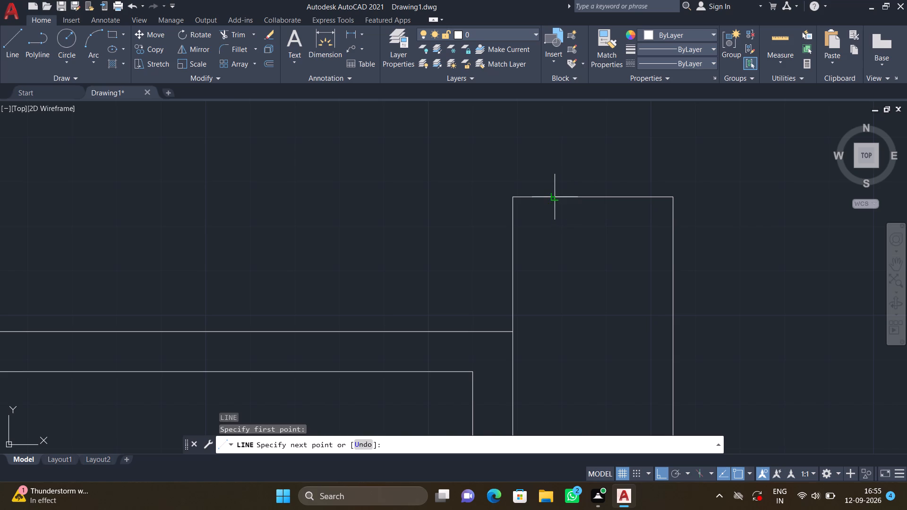
pyautogui.click(552, 160)
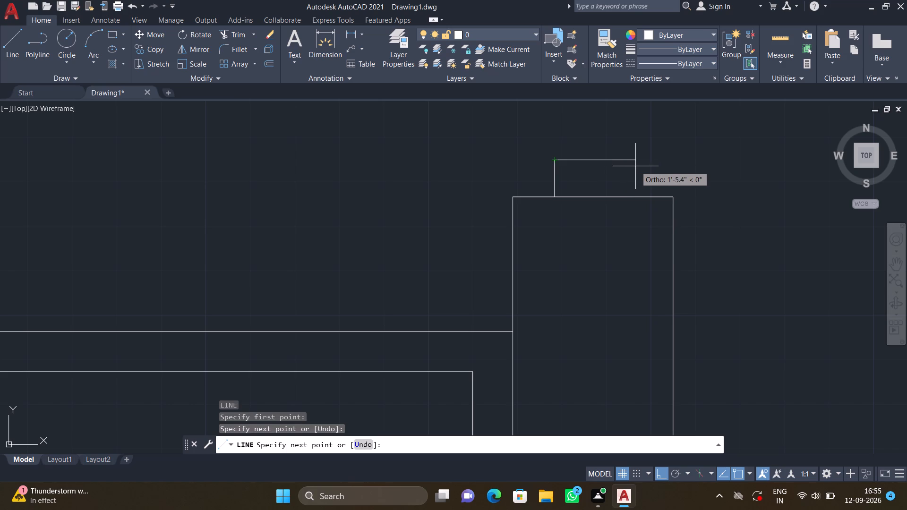
pyautogui.click(632, 169)
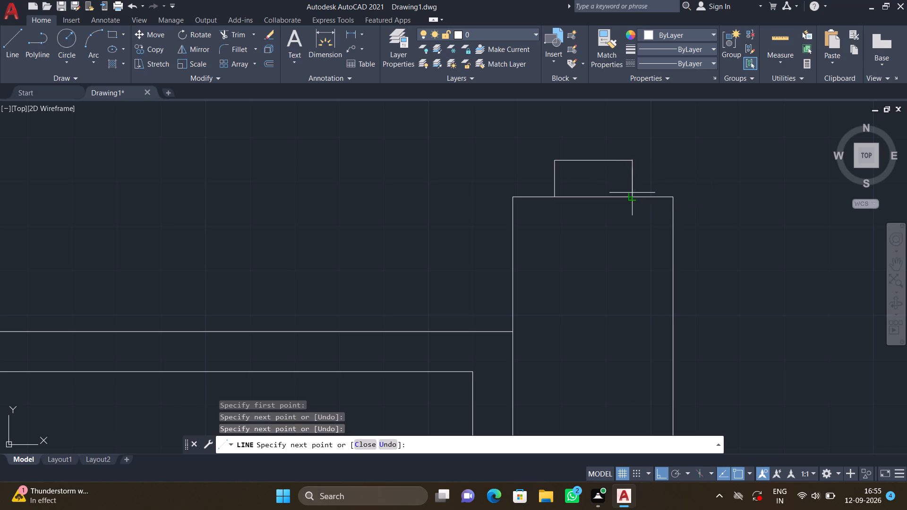
pyautogui.click(633, 196)
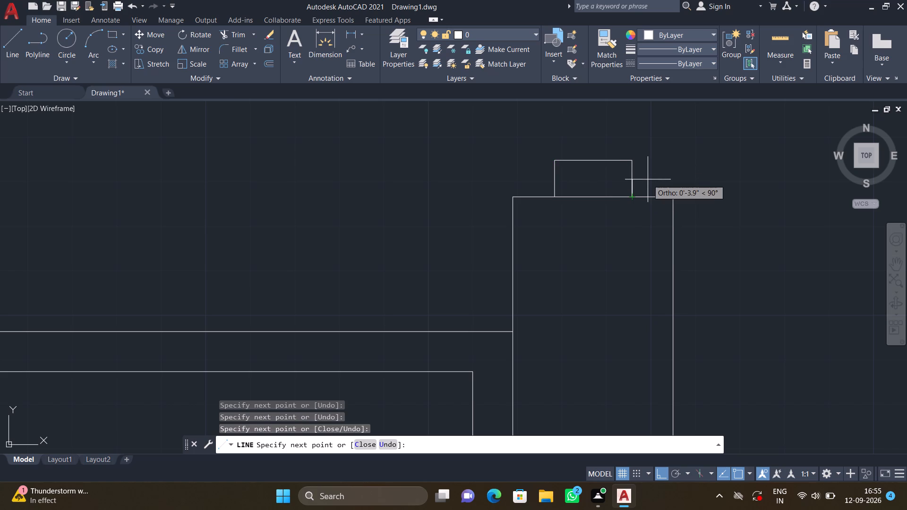
pyautogui.press('Return')
# Trim the part of the right strip's upper edge that lies between the two sides of the small box.
pyautogui.scroll(-1, 654, 187)
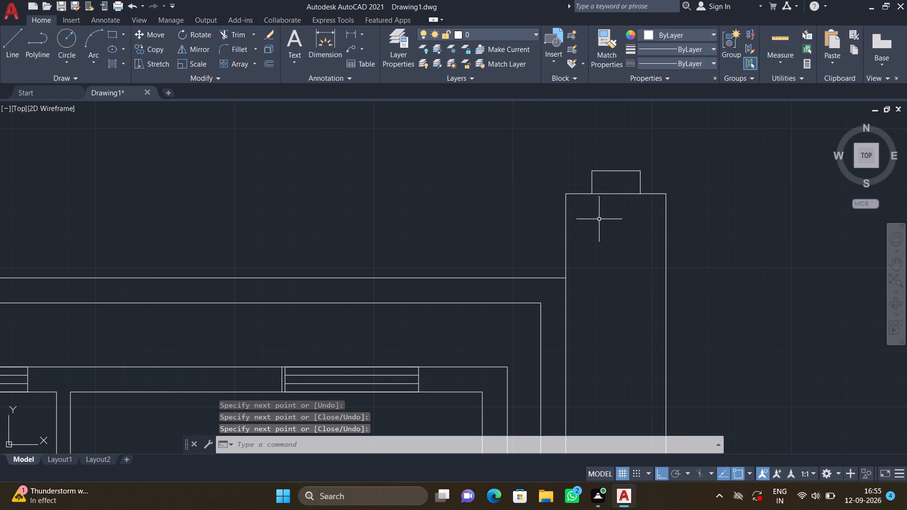
pyautogui.scroll(2, 608, 192)
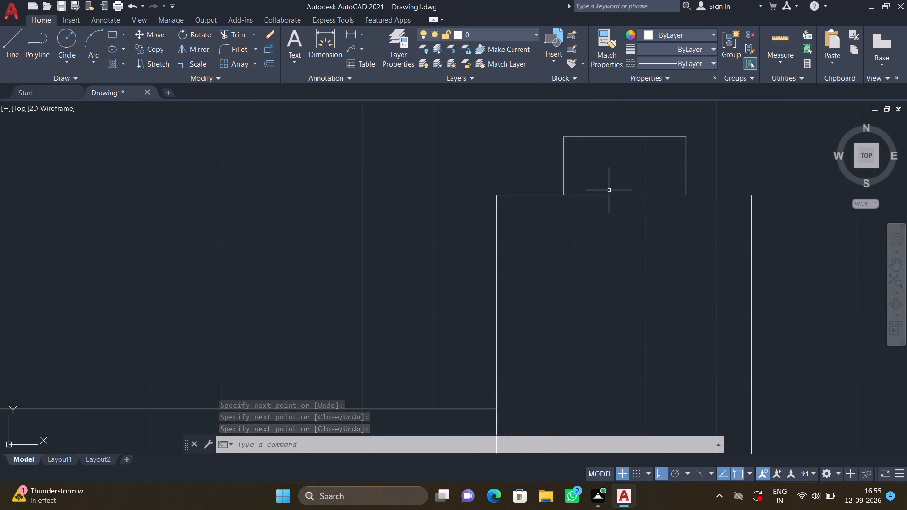
pyautogui.write('TR')
pyautogui.press('Return')
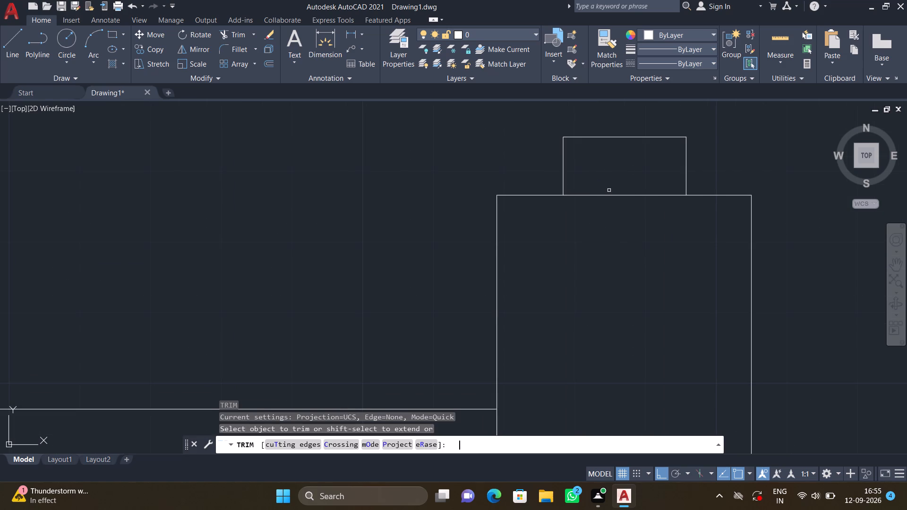
pyautogui.click(602, 172)
pyautogui.click(608, 215)
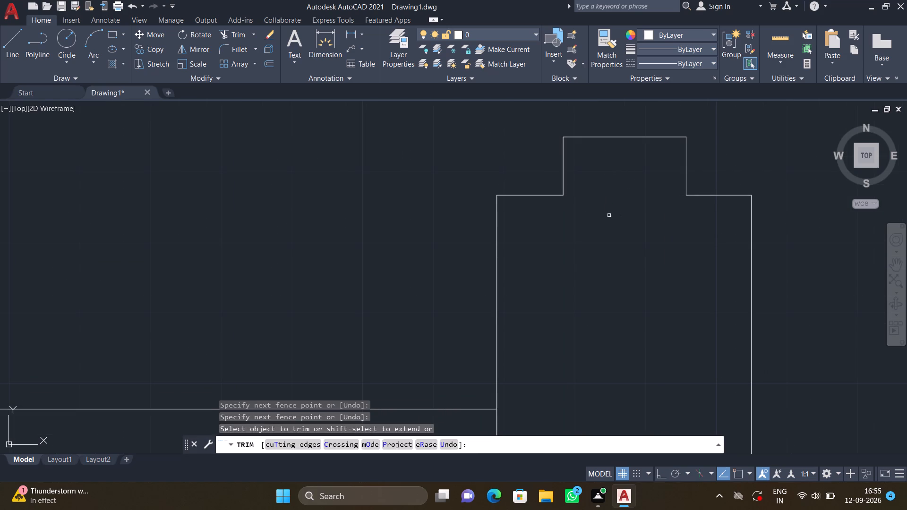
pyautogui.press('Return')
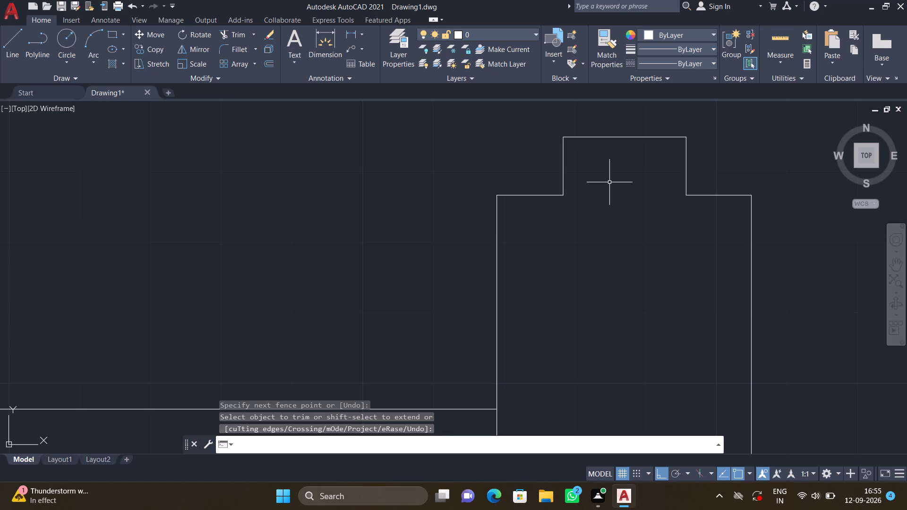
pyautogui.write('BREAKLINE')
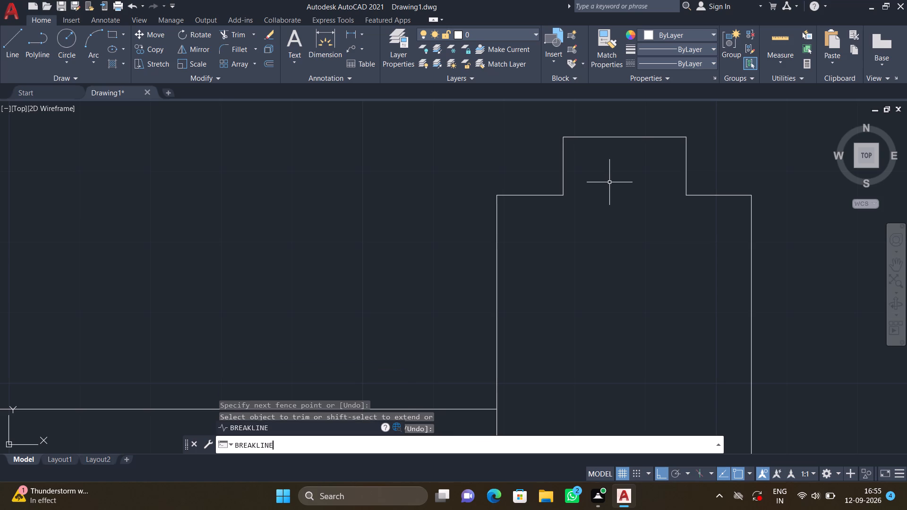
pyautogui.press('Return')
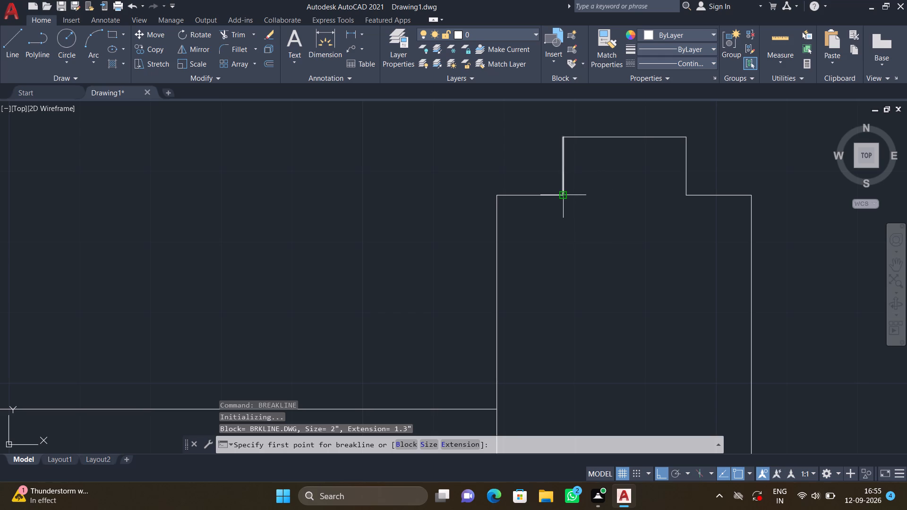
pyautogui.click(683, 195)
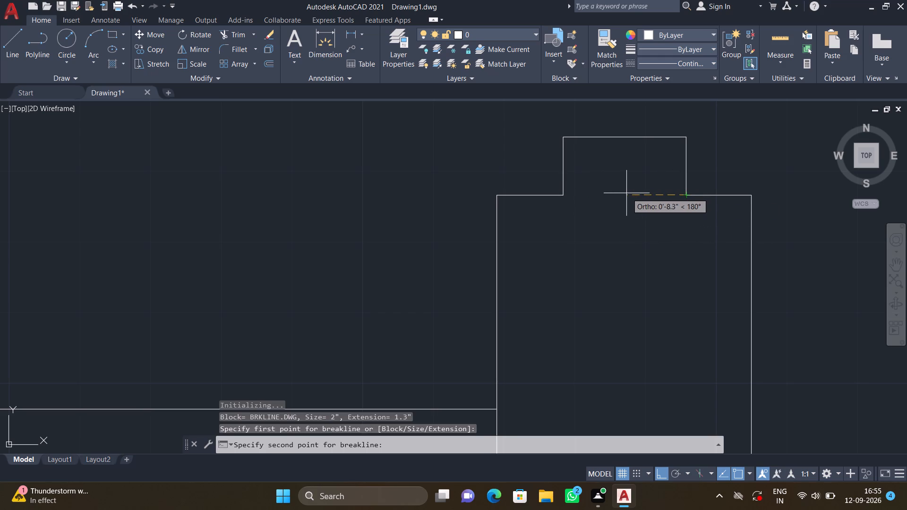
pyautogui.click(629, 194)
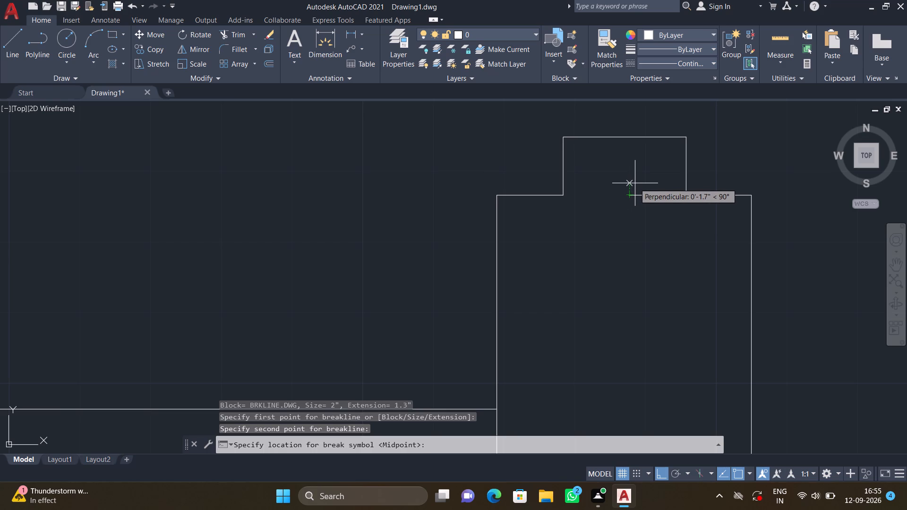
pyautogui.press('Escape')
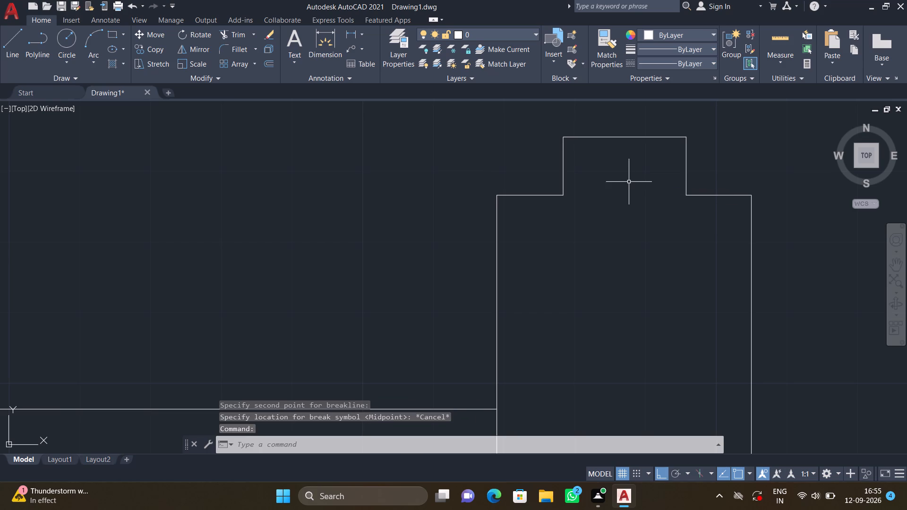
# Draw a breakline across the small box's base on the right strip's upper edge, with the break symbol at its midpoint.
pyautogui.write('BREAKLINE')
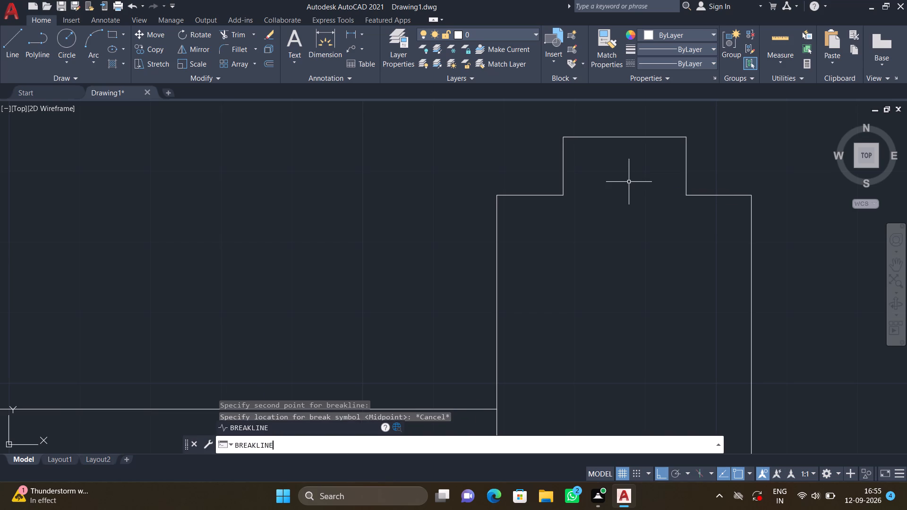
pyautogui.press('Return')
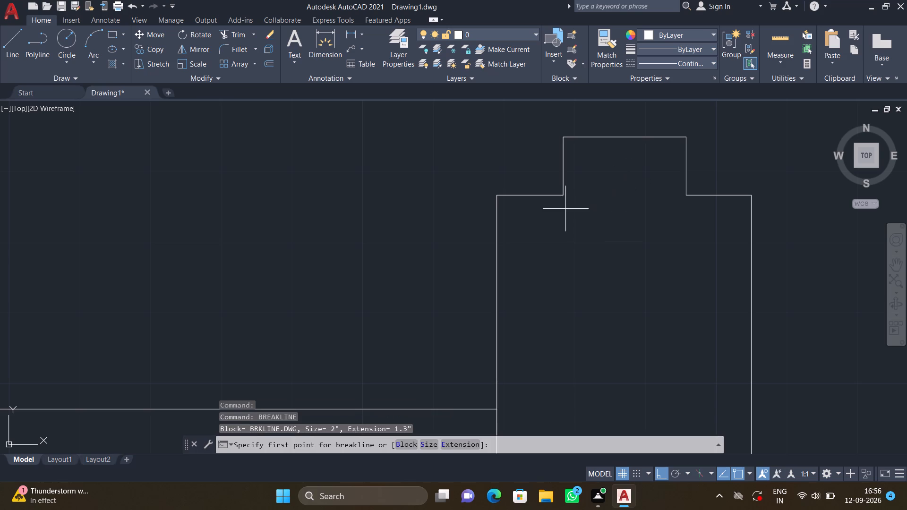
pyautogui.click(563, 196)
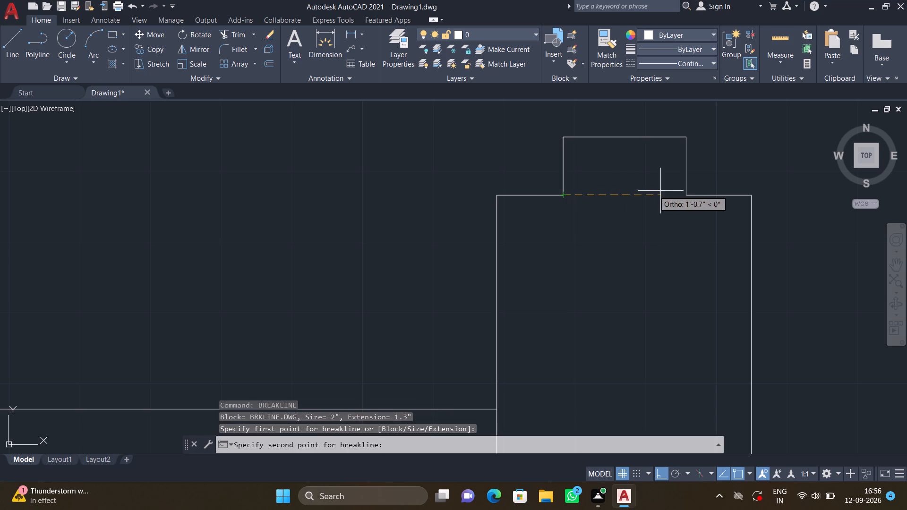
pyautogui.click(686, 194)
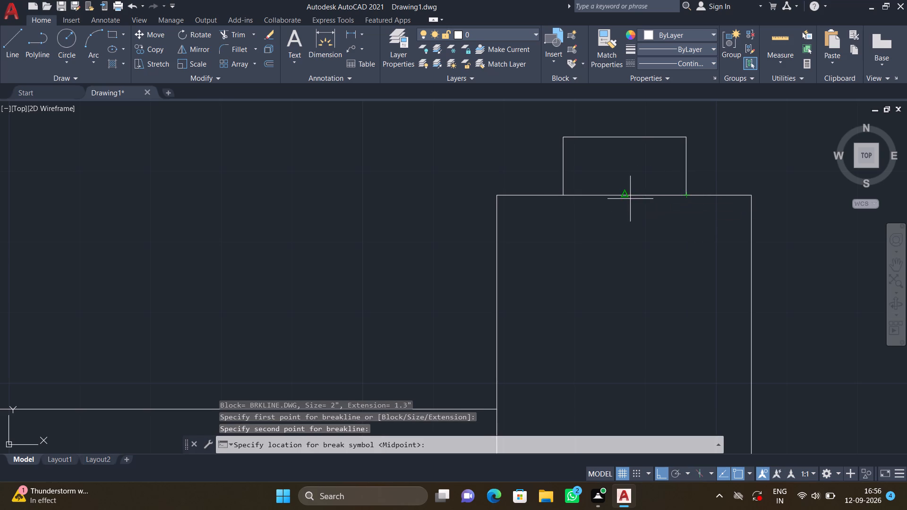
pyautogui.click(624, 195)
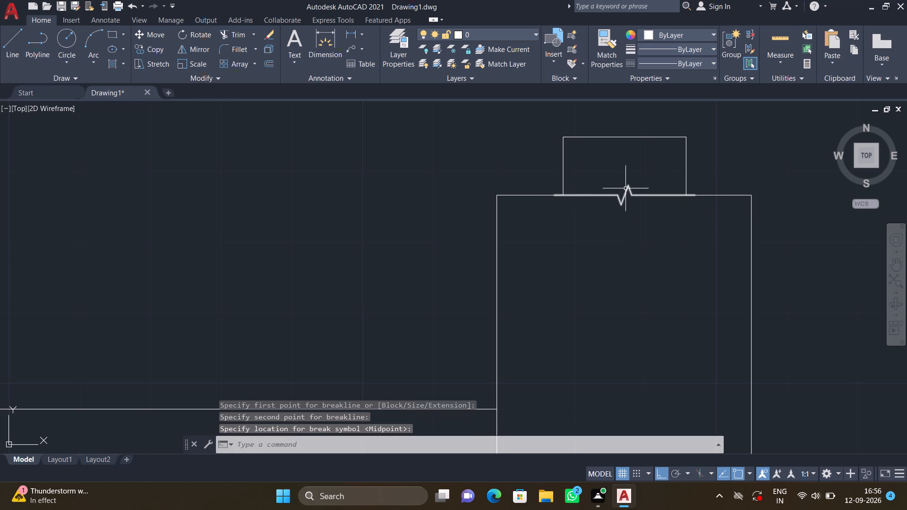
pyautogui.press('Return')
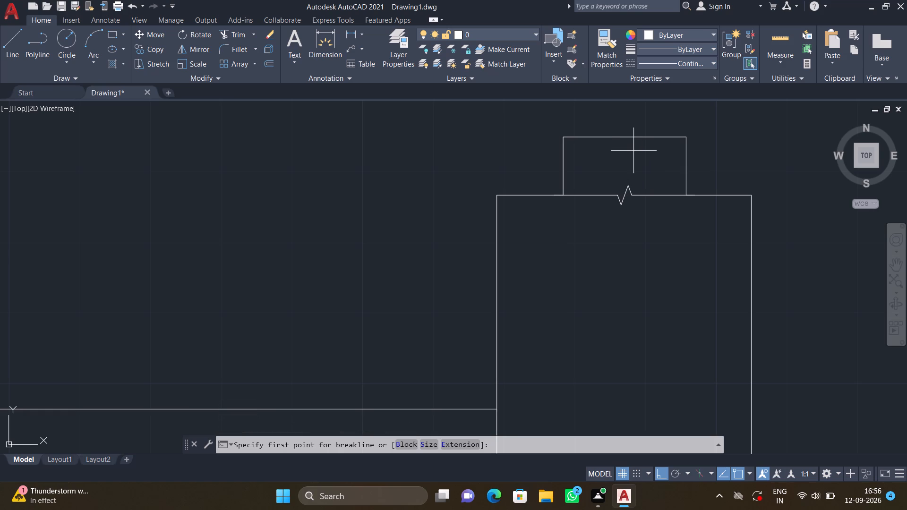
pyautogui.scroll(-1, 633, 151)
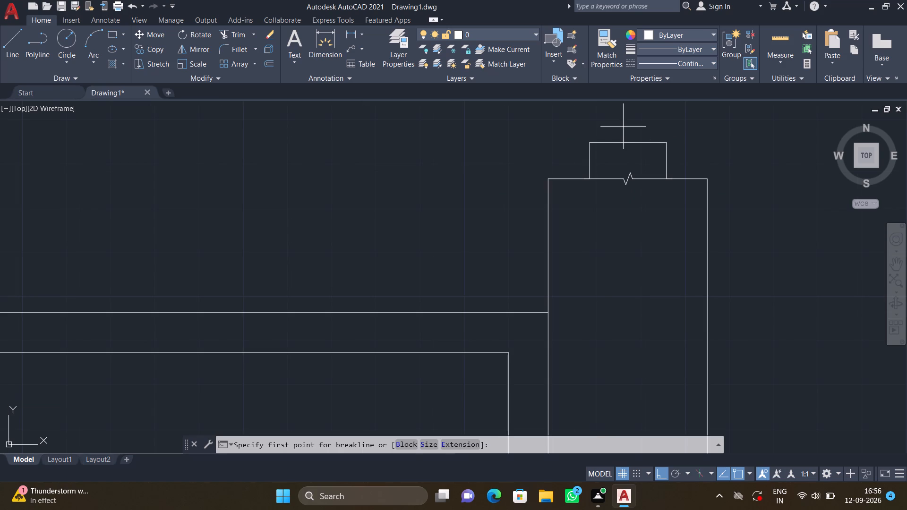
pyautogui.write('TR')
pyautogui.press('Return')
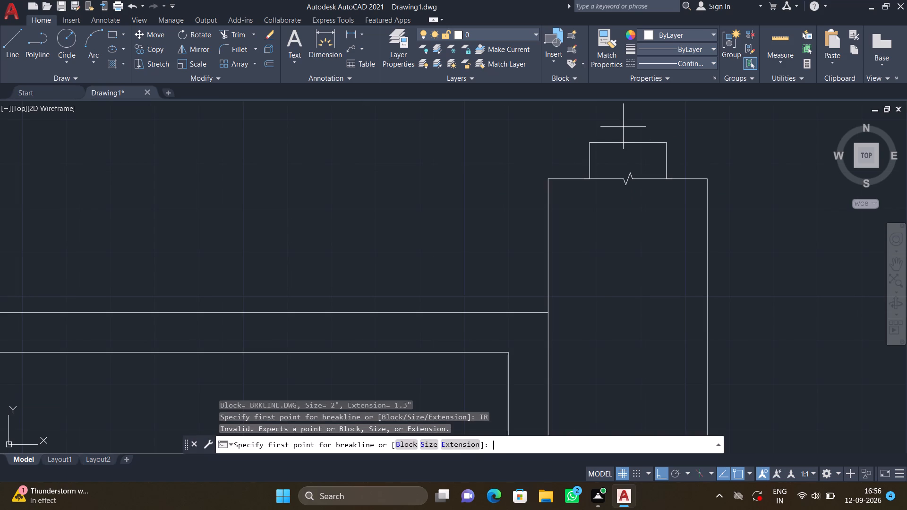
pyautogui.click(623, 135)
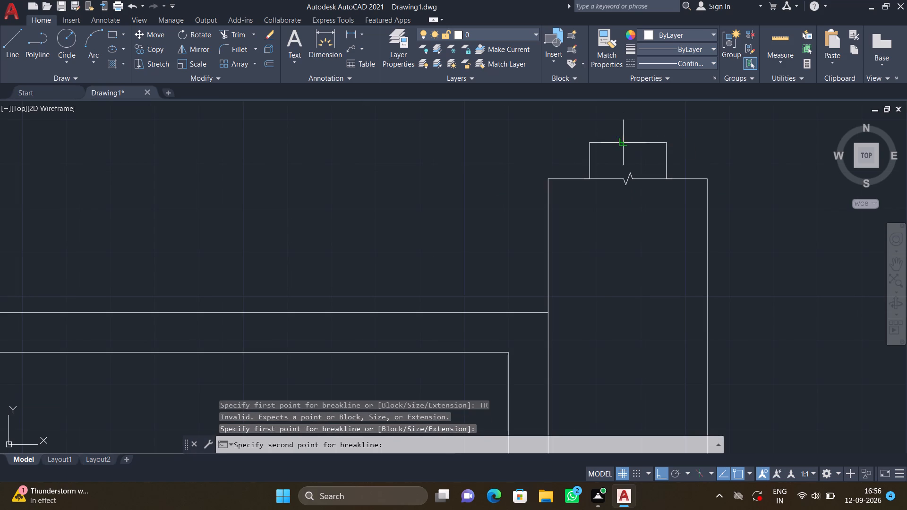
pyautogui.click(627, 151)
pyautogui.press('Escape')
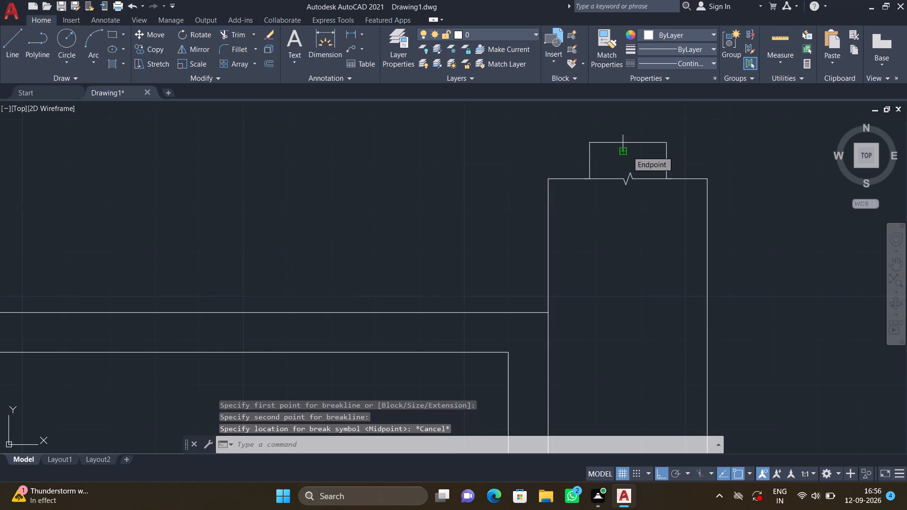
# Trim away the top and both sides of the small box above the right strip's breakline.
pyautogui.write('TR')
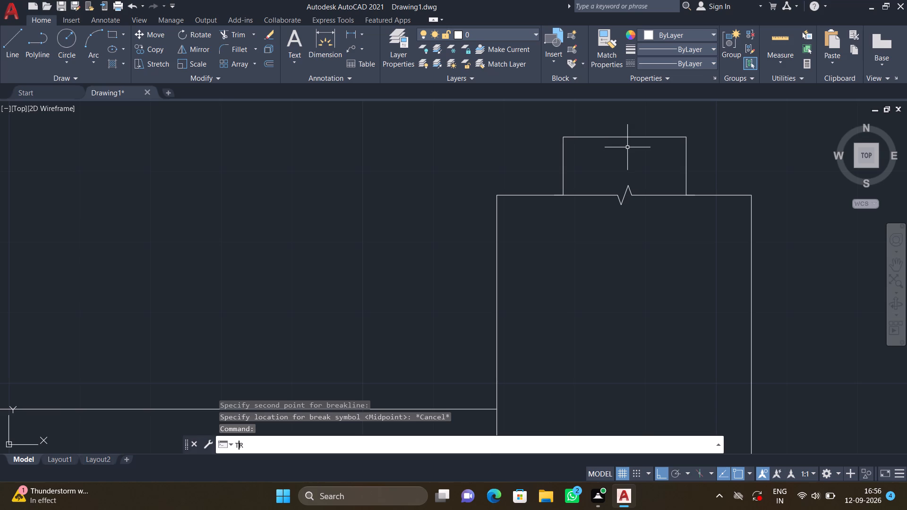
pyautogui.press('Return')
pyautogui.click(601, 112)
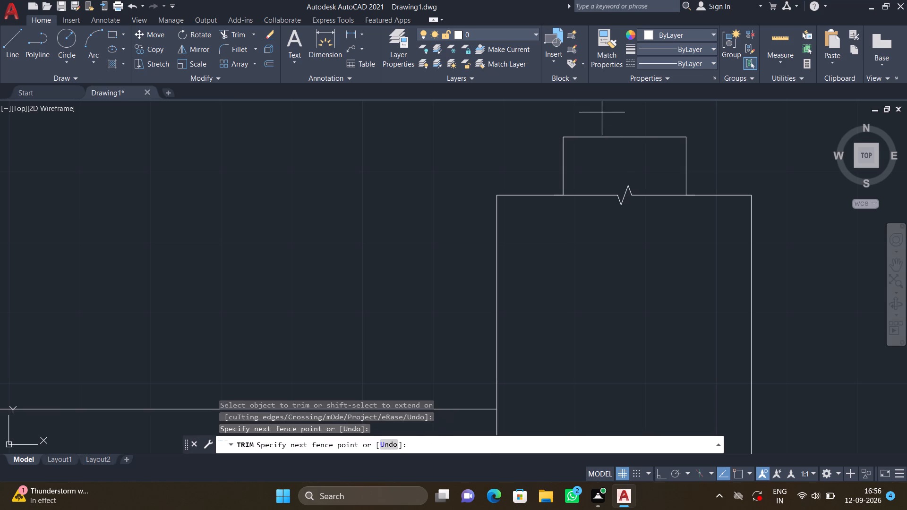
pyautogui.click(609, 153)
pyautogui.click(539, 166)
pyautogui.click(604, 170)
pyautogui.click(655, 164)
pyautogui.click(696, 165)
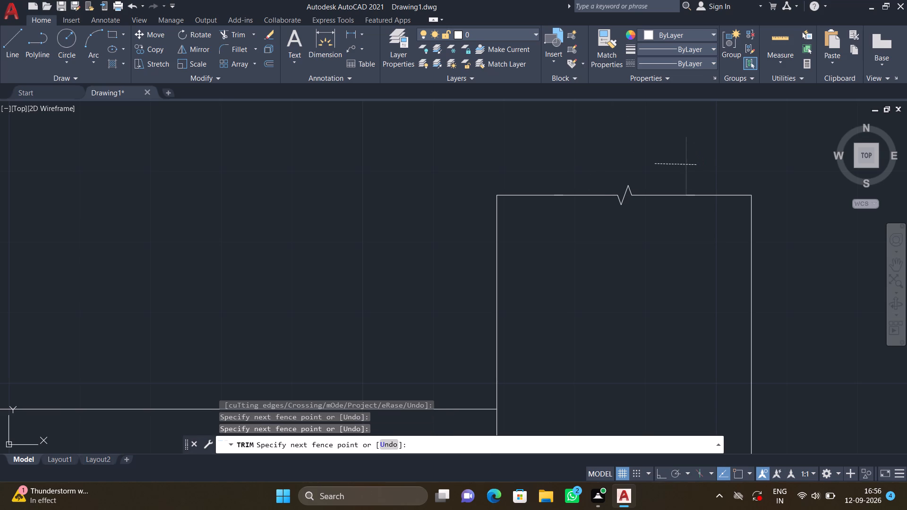
pyautogui.scroll(-1, 682, 152)
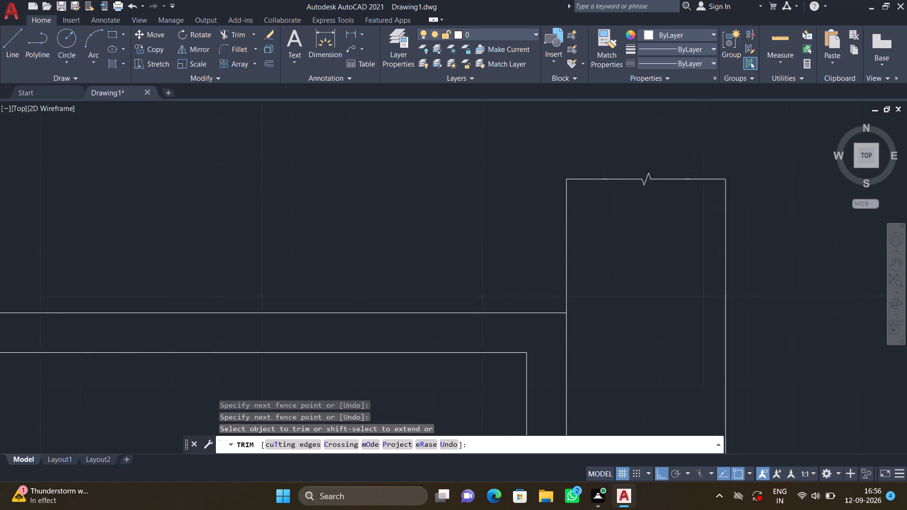
pyautogui.scroll(-1, 682, 152)
pyautogui.press('Return')
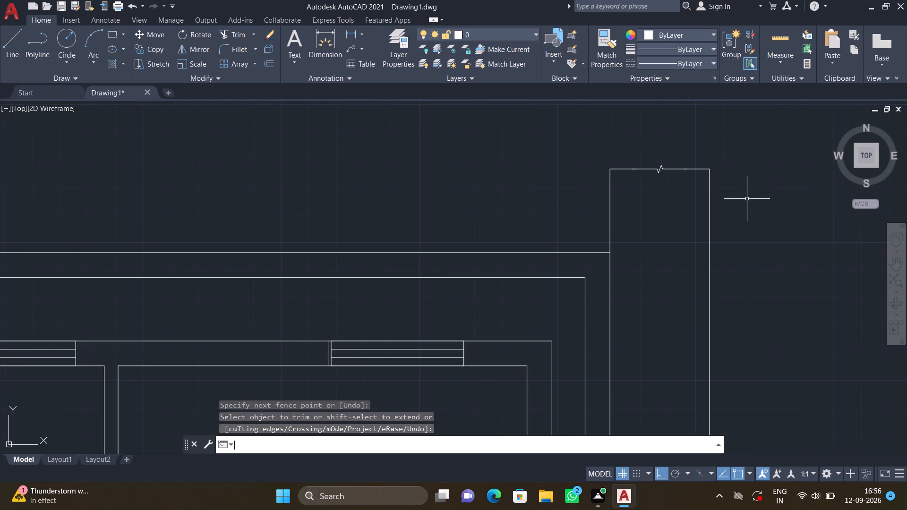
# Draw a short L-shaped line at the lower-right corner area, down from the front strip's lower edge below the right strip's inner side, turning right.
pyautogui.scroll(-1, 729, 202)
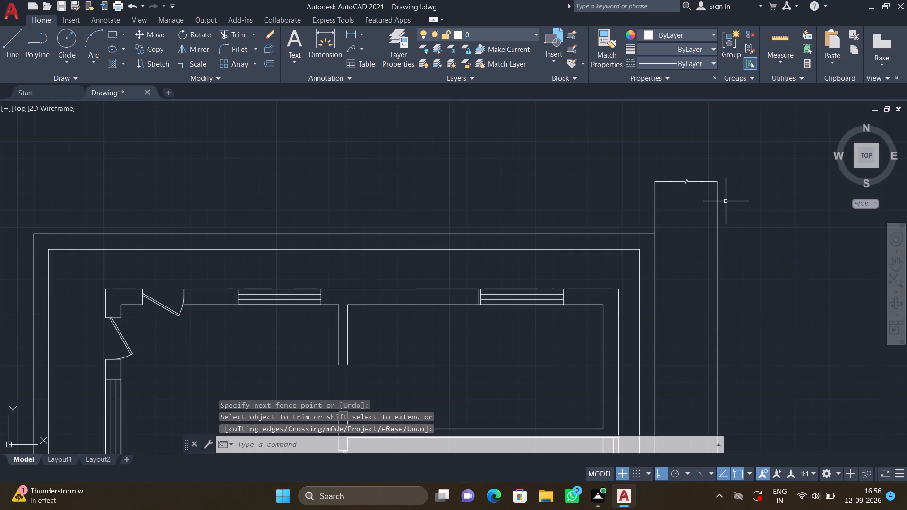
pyautogui.scroll(-3, 726, 201)
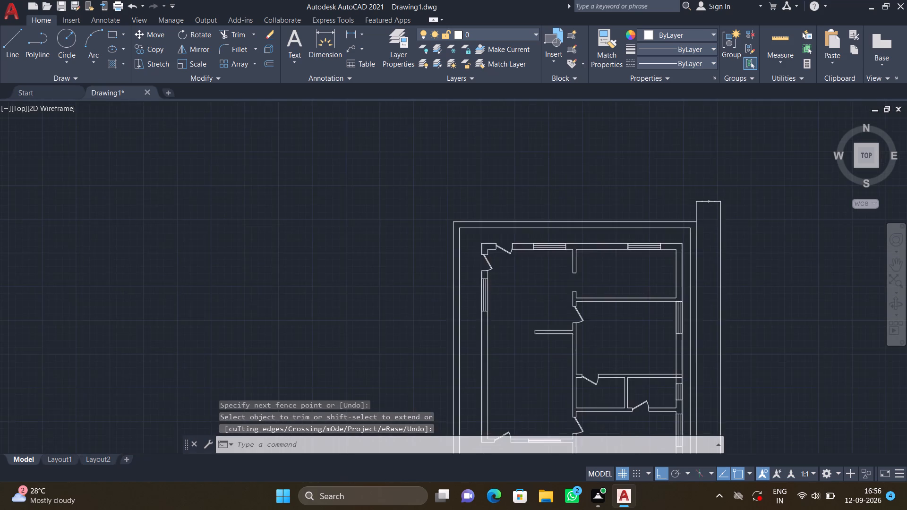
pyautogui.moveTo(731, 241); pyautogui.dragTo(648, 146, button='middle')
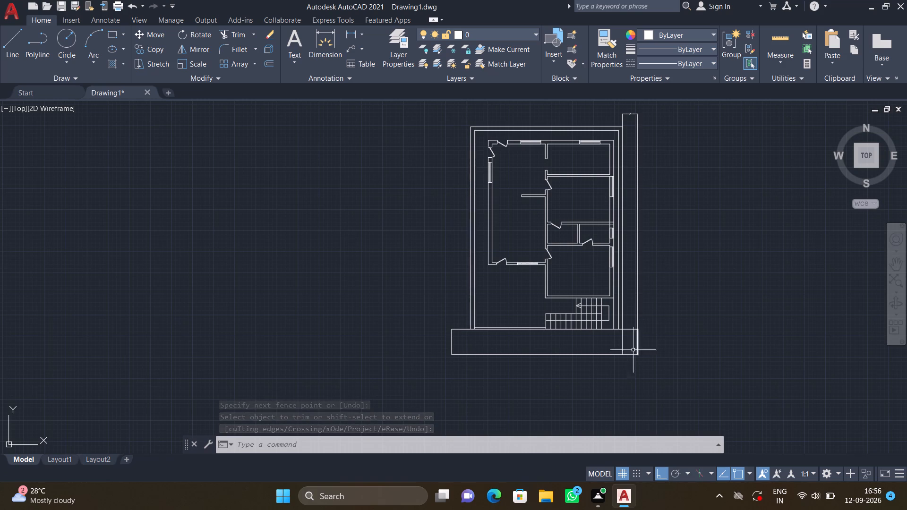
pyautogui.scroll(4, 633, 350)
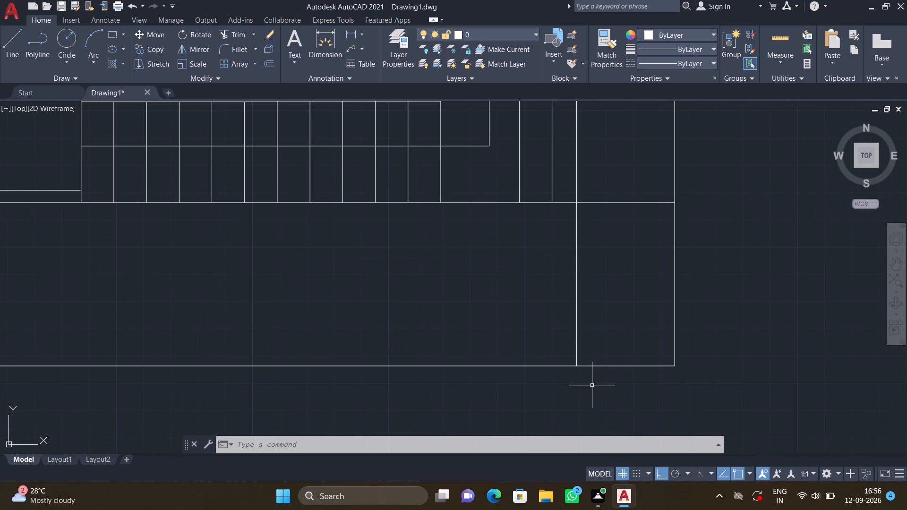
pyautogui.scroll(1, 584, 385)
pyautogui.press('l')
pyautogui.press('Return')
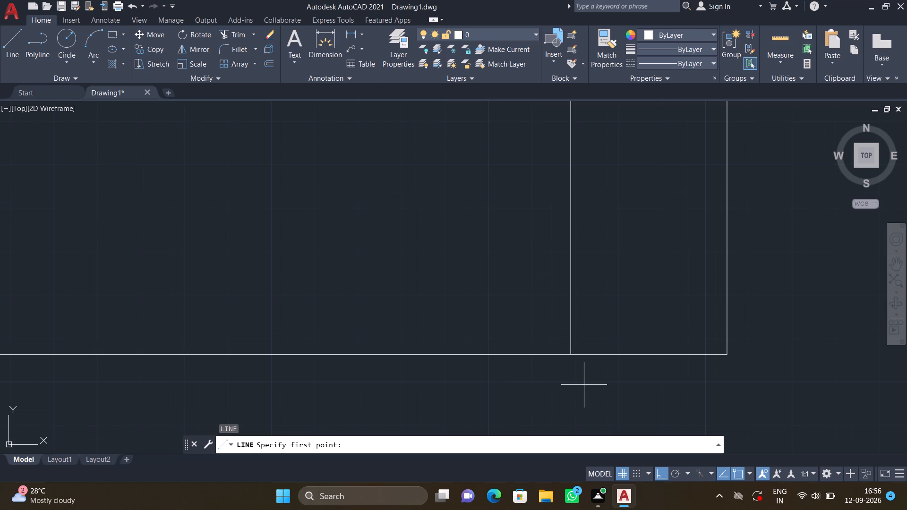
pyautogui.click(571, 355)
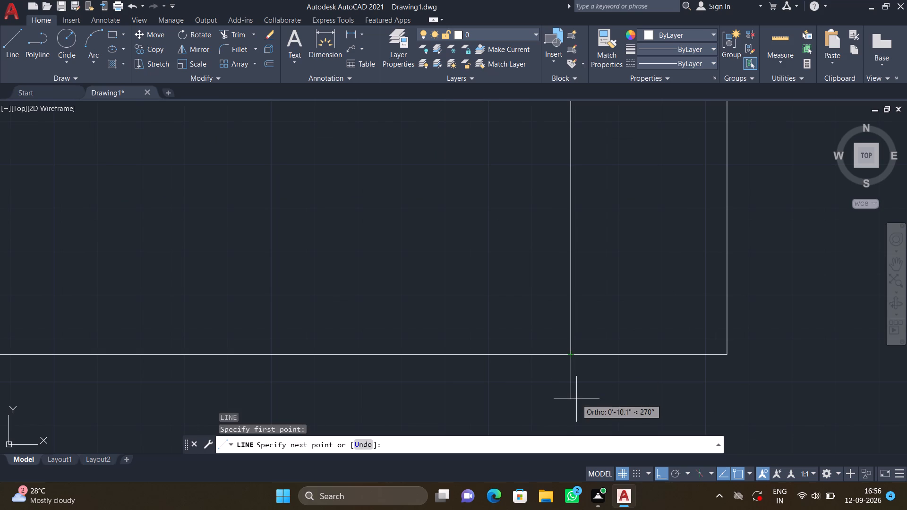
pyautogui.click(576, 389)
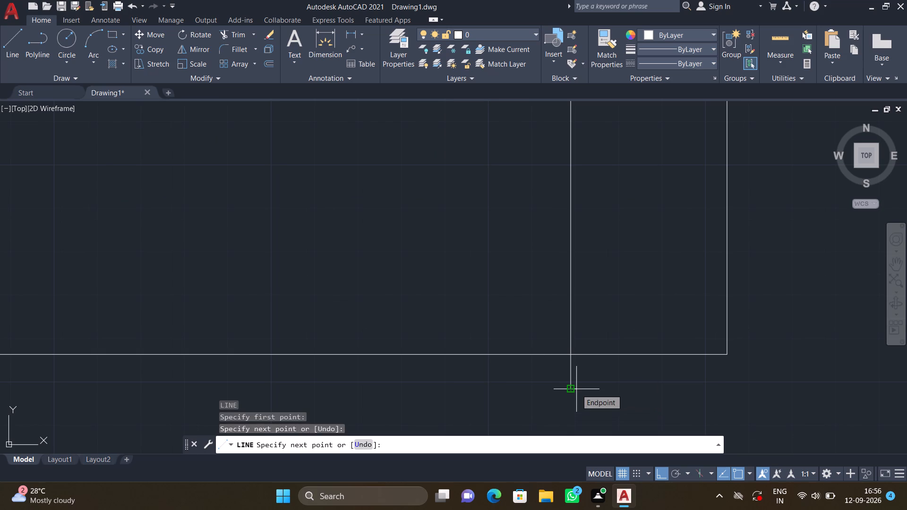
pyautogui.click(608, 393)
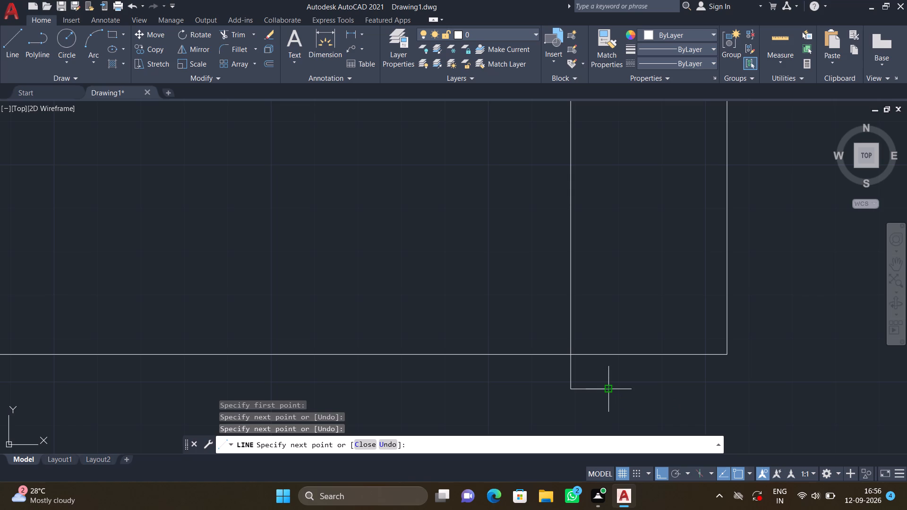
pyautogui.press('Return')
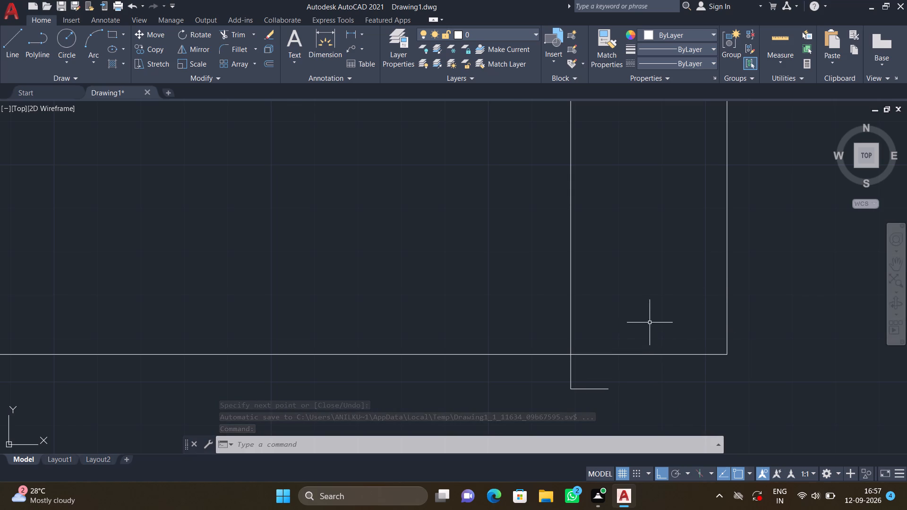
# Draw a short line outward from where the front strip's upper edge meets the right strip's outer side, turning about 8" down.
pyautogui.scroll(-1, 650, 322)
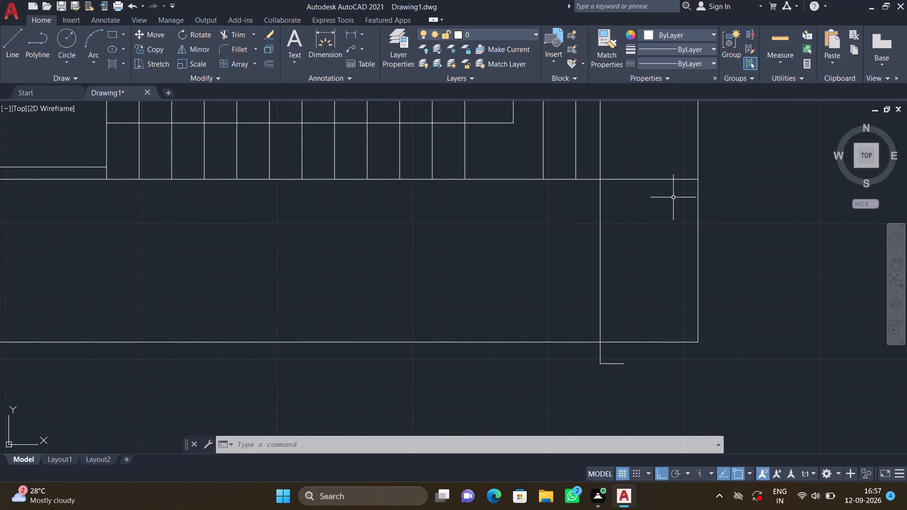
pyautogui.press('l')
pyautogui.press('Return')
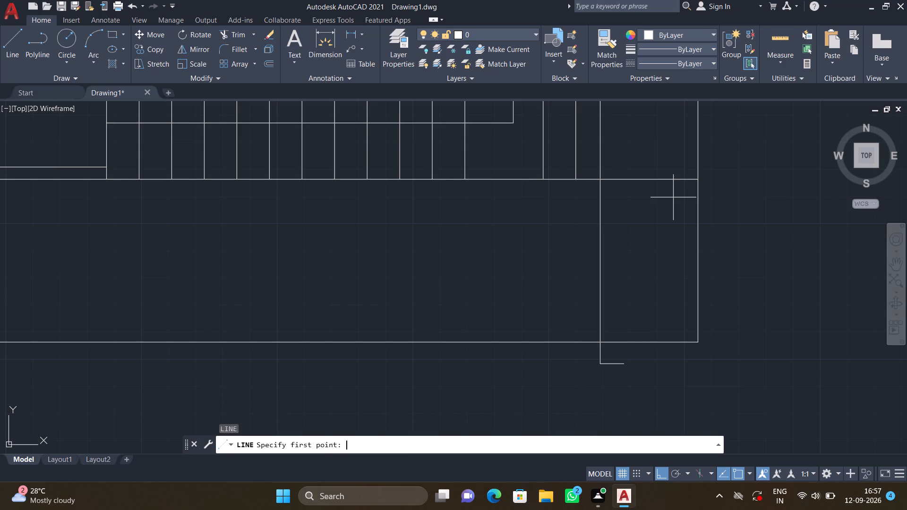
pyautogui.click(699, 178)
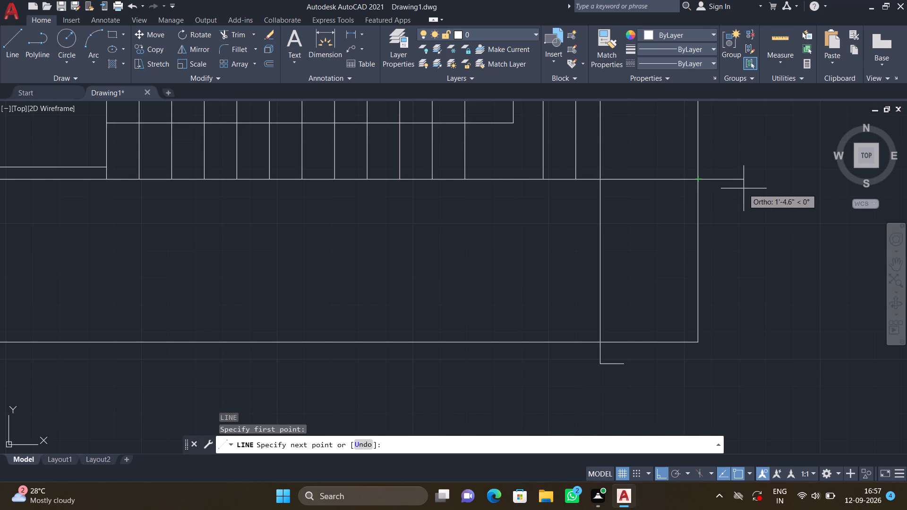
pyautogui.scroll(2, 726, 183)
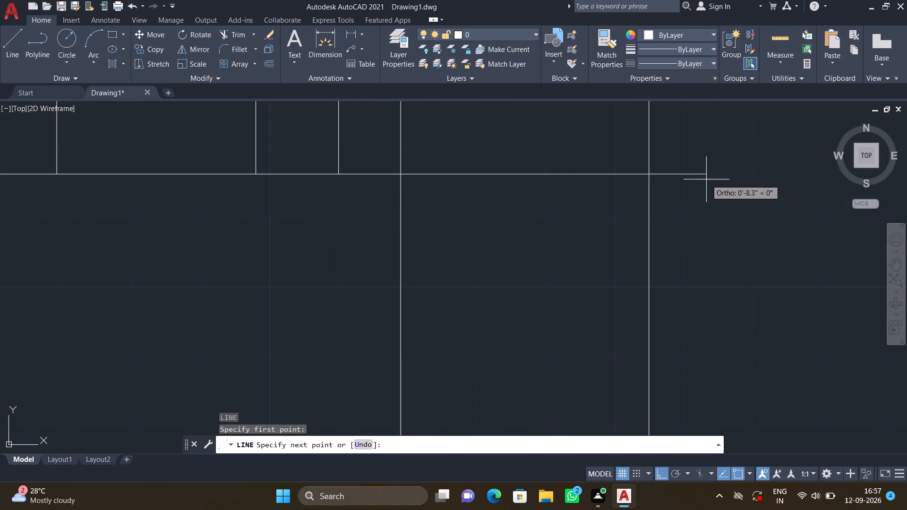
pyautogui.click(717, 179)
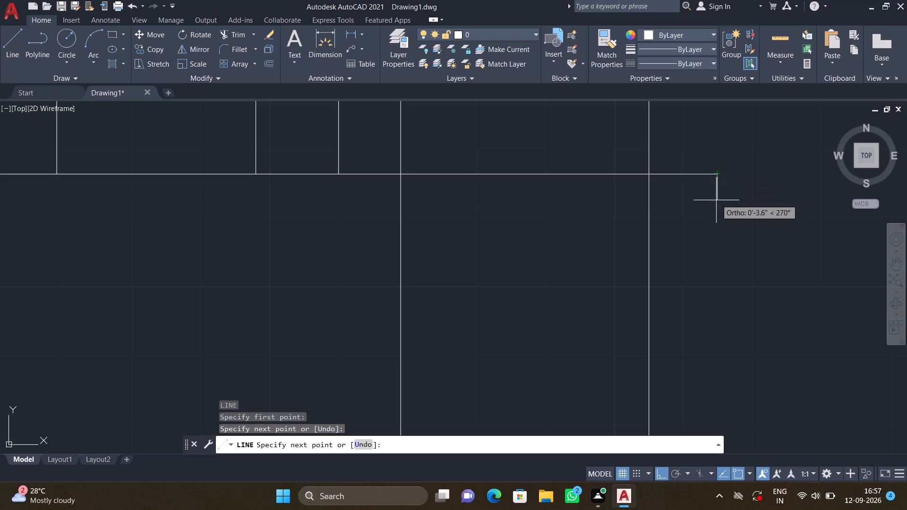
pyautogui.click(721, 231)
pyautogui.press('Return')
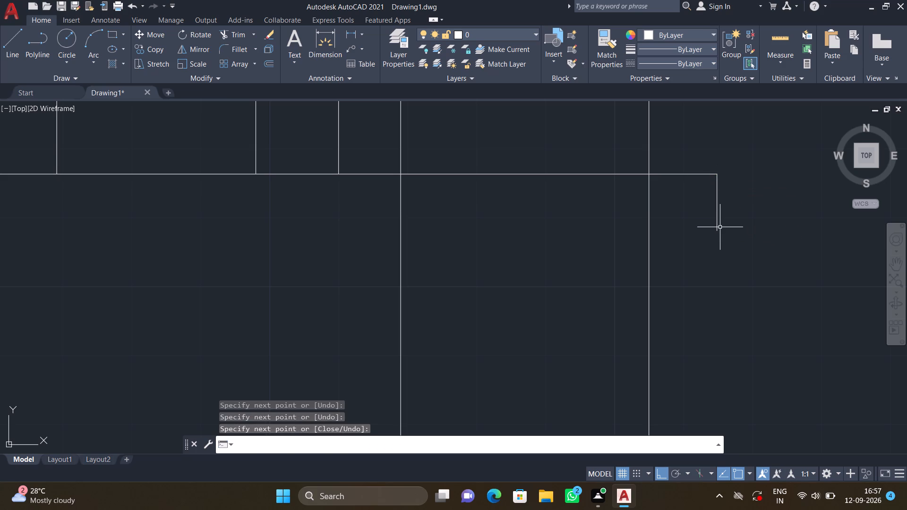
# Trim the right strip's outer side below the front strip's upper edge, and the front strip's lower edge beyond the right strip's inner side.
pyautogui.scroll(-2, 723, 227)
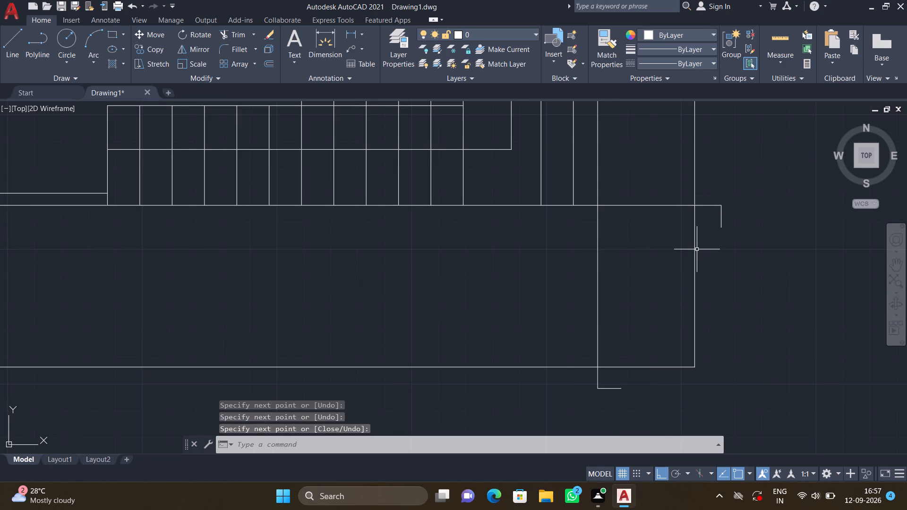
pyautogui.scroll(2, 708, 261)
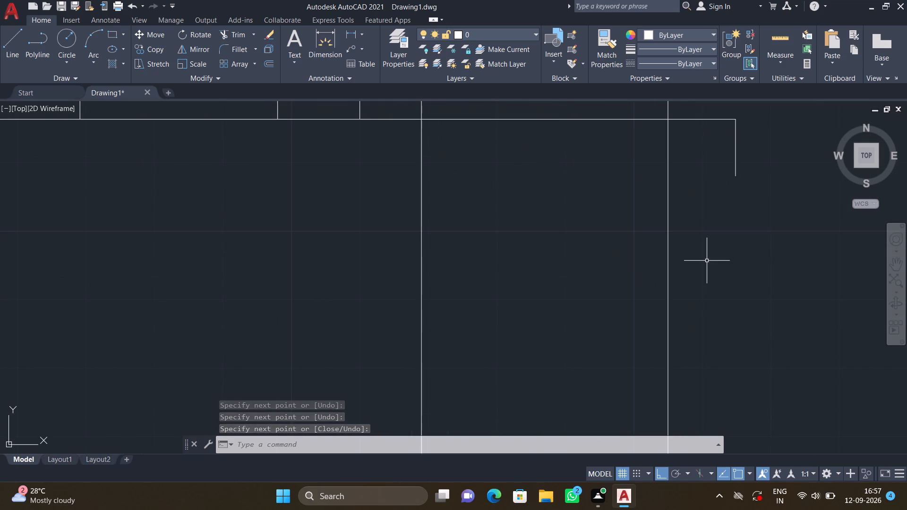
pyautogui.write('TR')
pyautogui.press('Return')
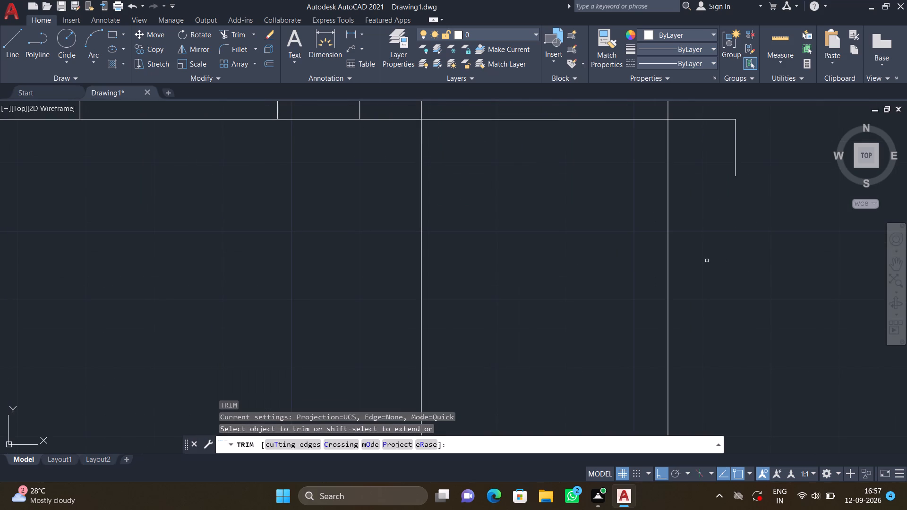
pyautogui.click(707, 261)
pyautogui.click(634, 261)
pyautogui.scroll(-2, 665, 211)
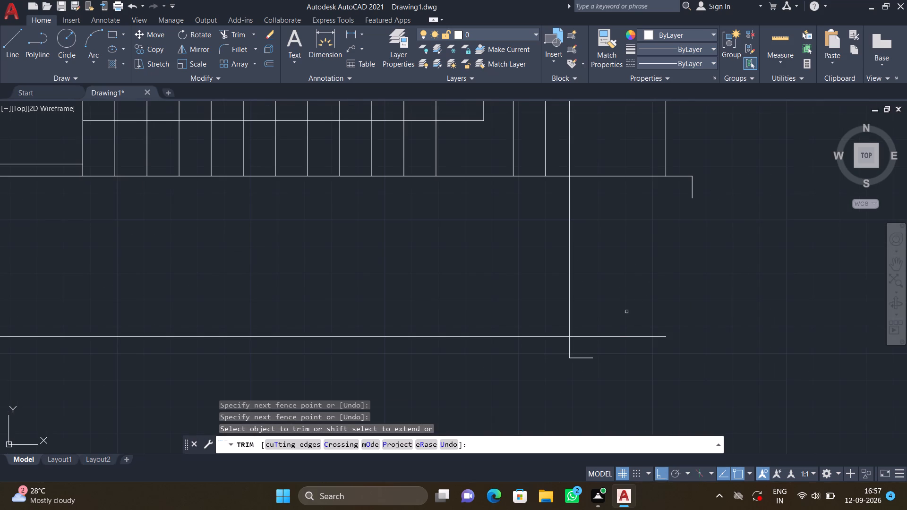
pyautogui.click(619, 327)
pyautogui.click(642, 395)
pyautogui.press('Return')
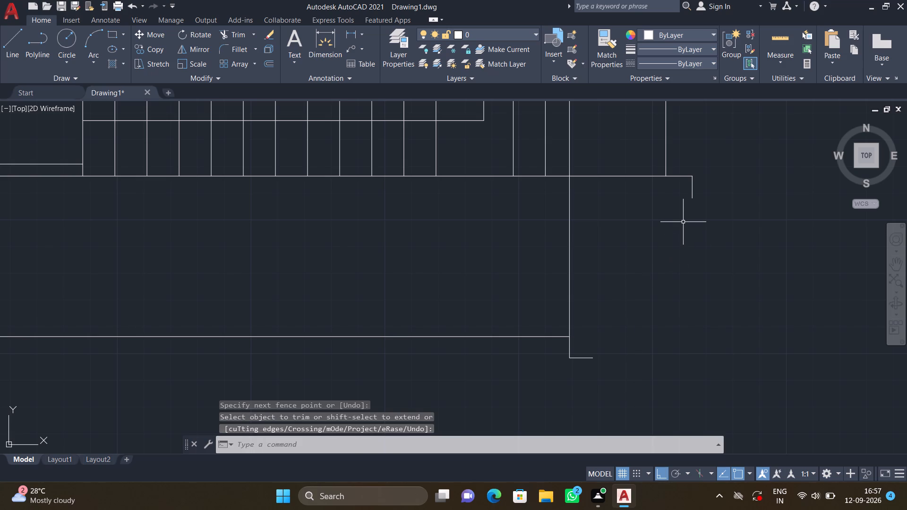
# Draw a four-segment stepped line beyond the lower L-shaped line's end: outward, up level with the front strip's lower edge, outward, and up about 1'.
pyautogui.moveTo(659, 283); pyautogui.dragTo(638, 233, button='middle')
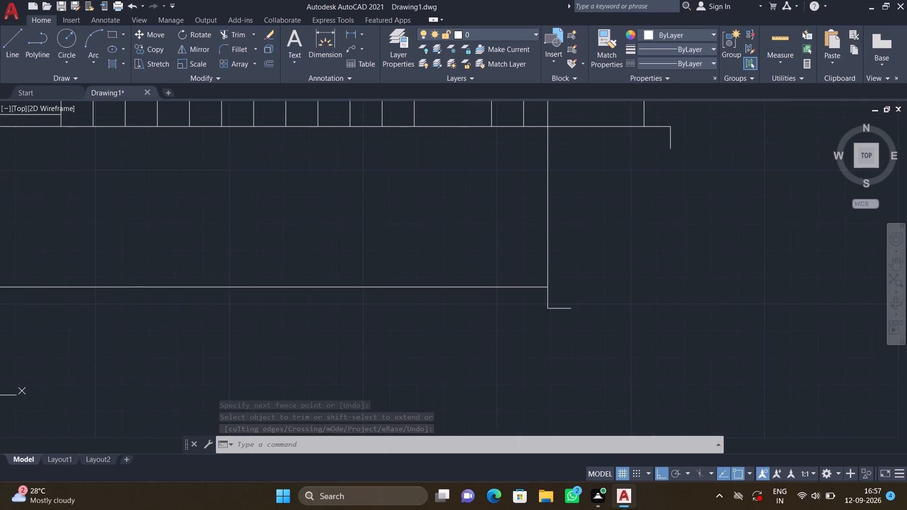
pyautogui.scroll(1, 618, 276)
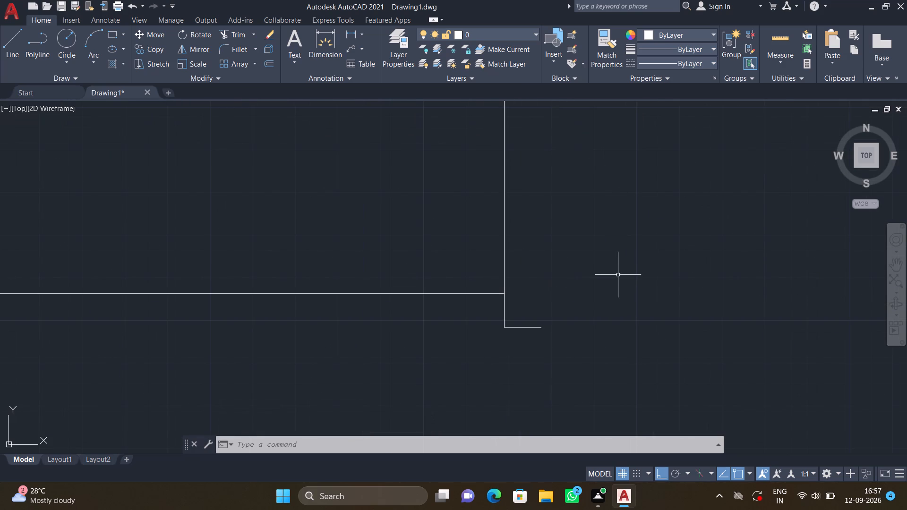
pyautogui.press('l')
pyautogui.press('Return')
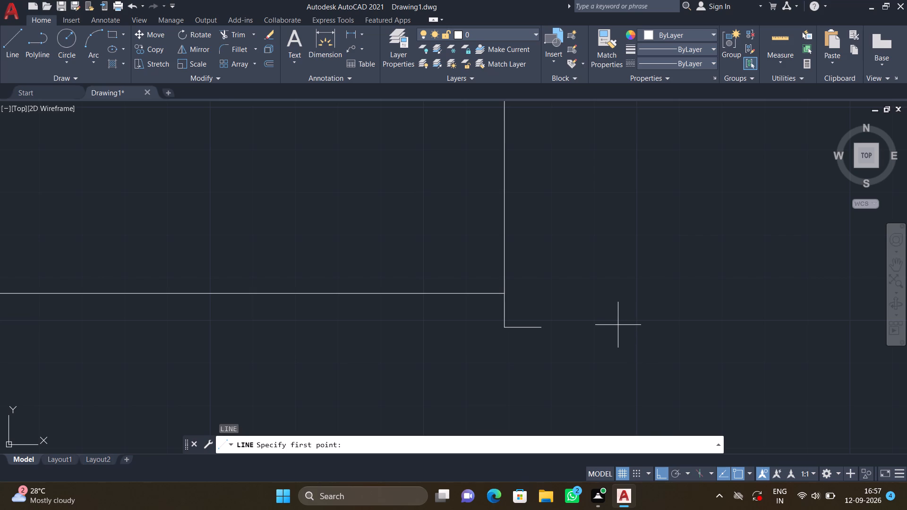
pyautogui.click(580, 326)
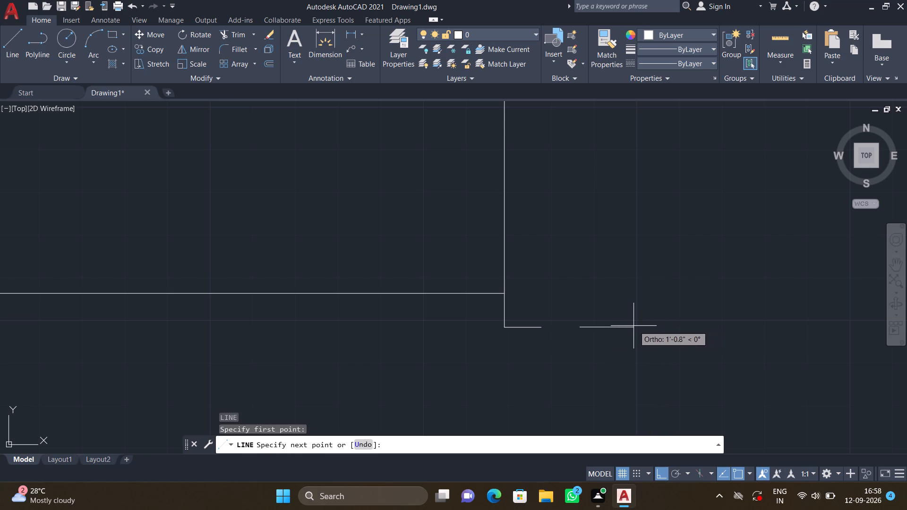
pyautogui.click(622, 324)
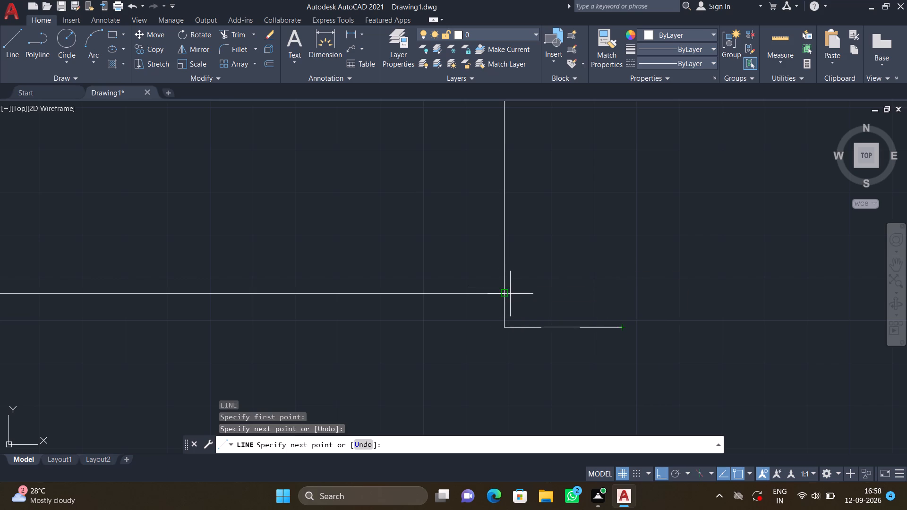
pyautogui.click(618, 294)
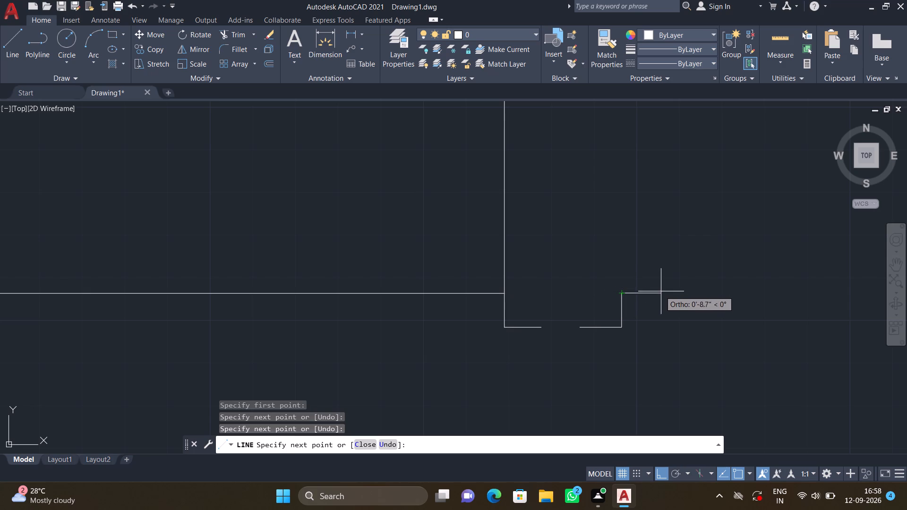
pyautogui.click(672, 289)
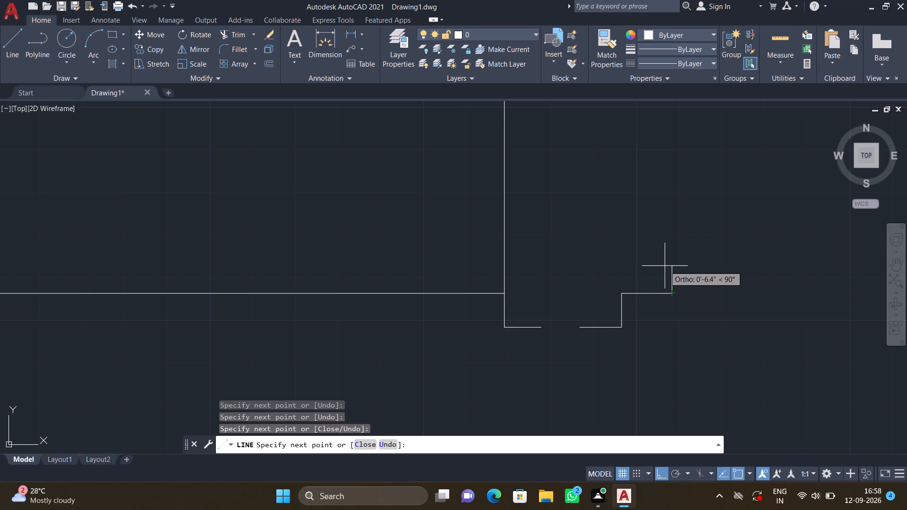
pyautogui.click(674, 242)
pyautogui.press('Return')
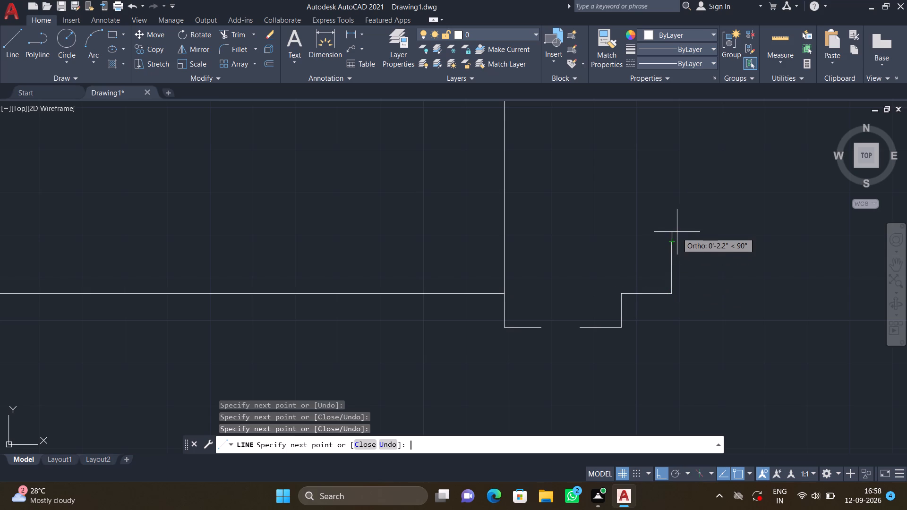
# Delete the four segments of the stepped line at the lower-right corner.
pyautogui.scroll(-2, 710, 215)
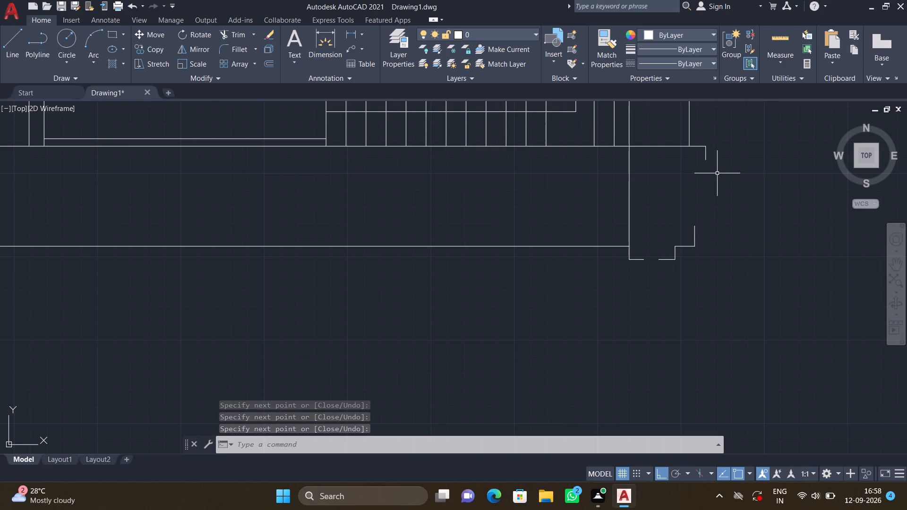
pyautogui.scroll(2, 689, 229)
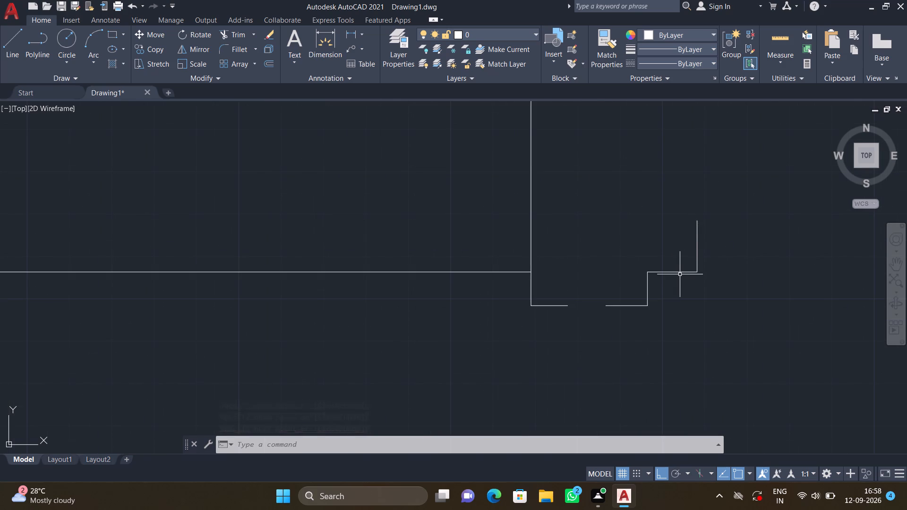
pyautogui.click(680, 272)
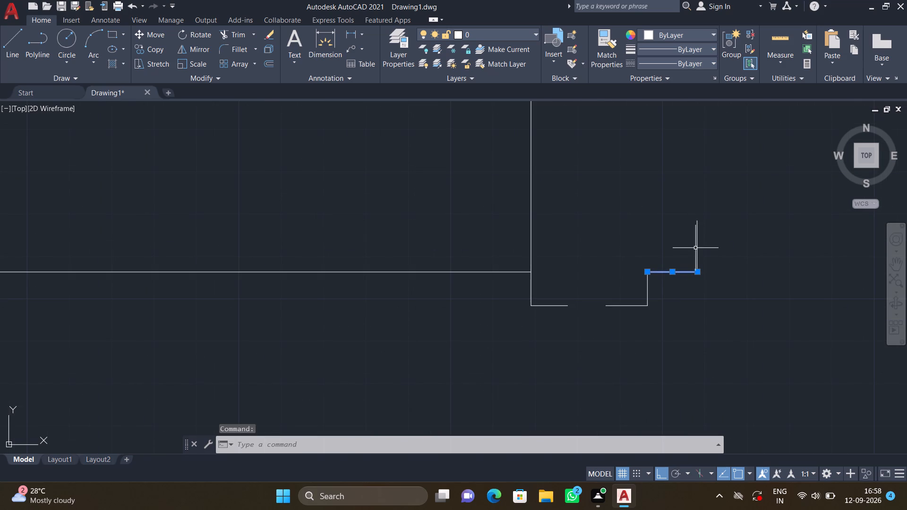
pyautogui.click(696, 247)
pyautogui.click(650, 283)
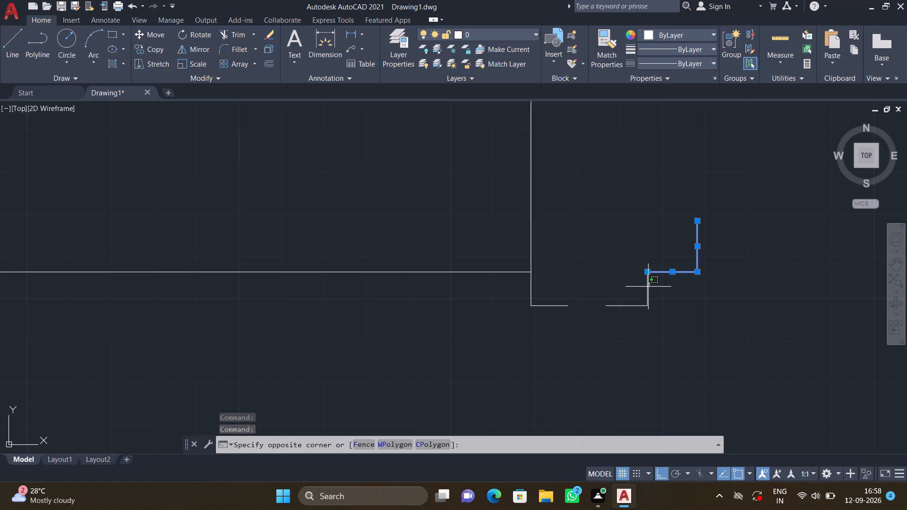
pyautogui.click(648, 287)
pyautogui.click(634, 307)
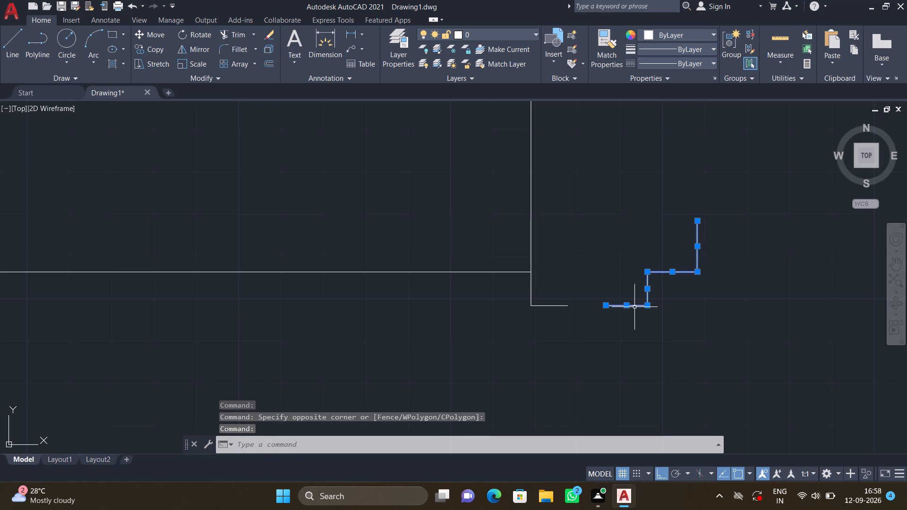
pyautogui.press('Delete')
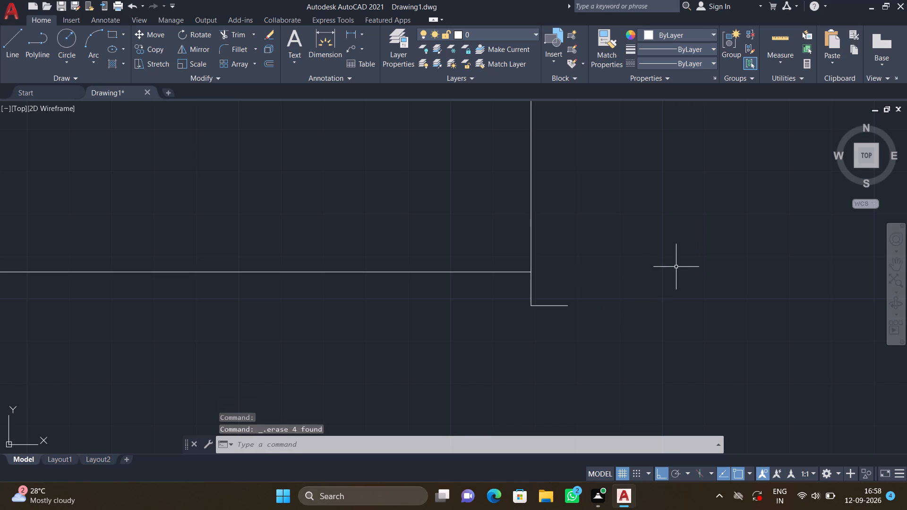
# Draw a line from the upper short line's end down level with the lower L-shaped line, then about 2'-7" inward, leaving a gap.
pyautogui.scroll(-1, 689, 247)
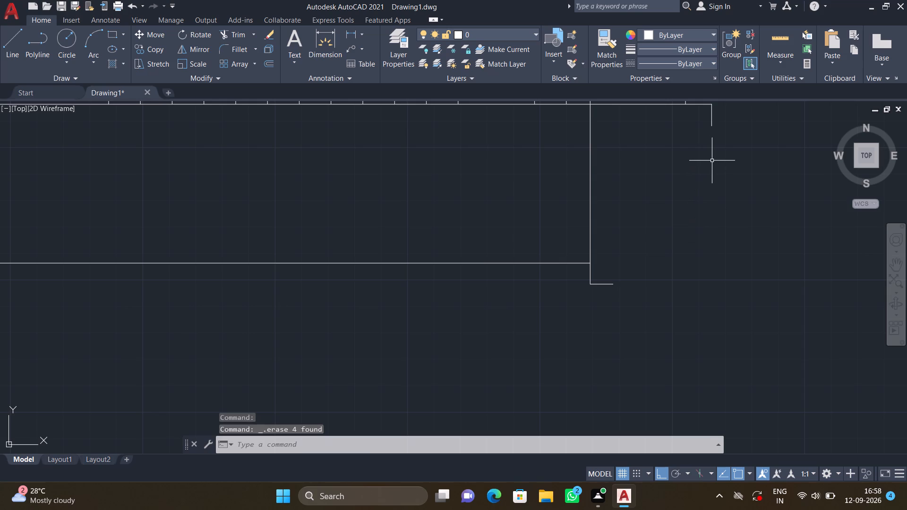
pyautogui.scroll(-1, 707, 160)
pyautogui.moveTo(713, 141); pyautogui.dragTo(647, 136, button='middle')
pyautogui.scroll(1, 646, 149)
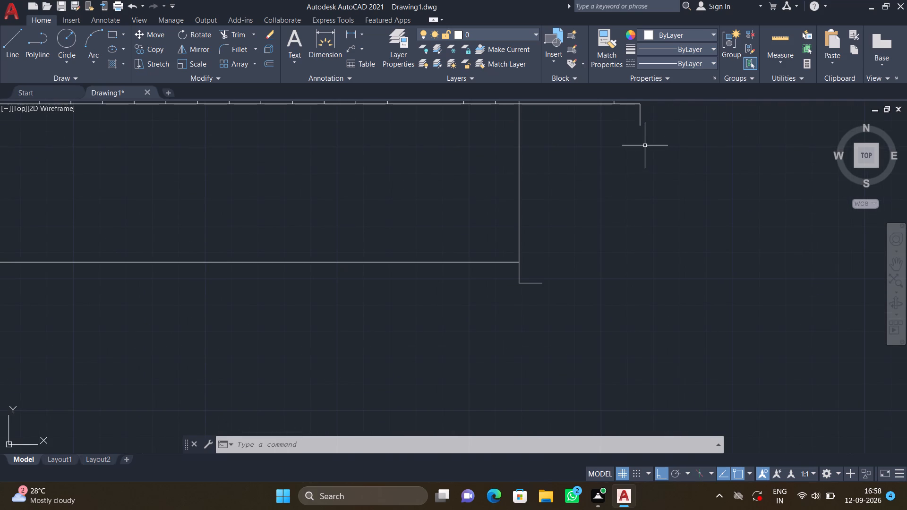
pyautogui.press('l')
pyautogui.press('Return')
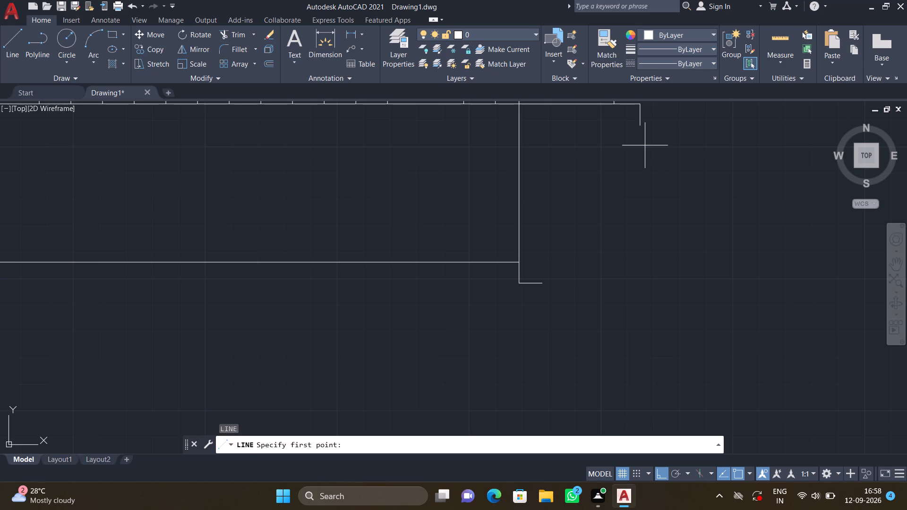
pyautogui.click(638, 124)
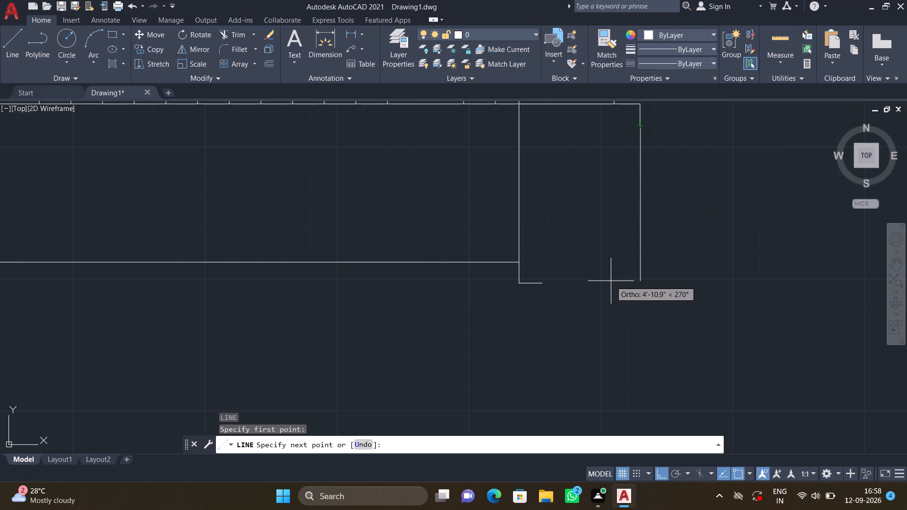
pyautogui.click(639, 284)
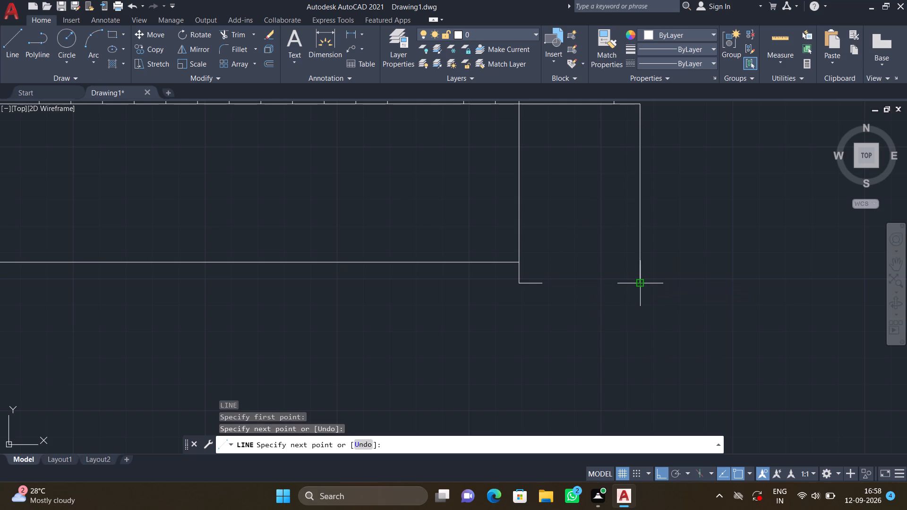
pyautogui.click(560, 282)
pyautogui.press('Return')
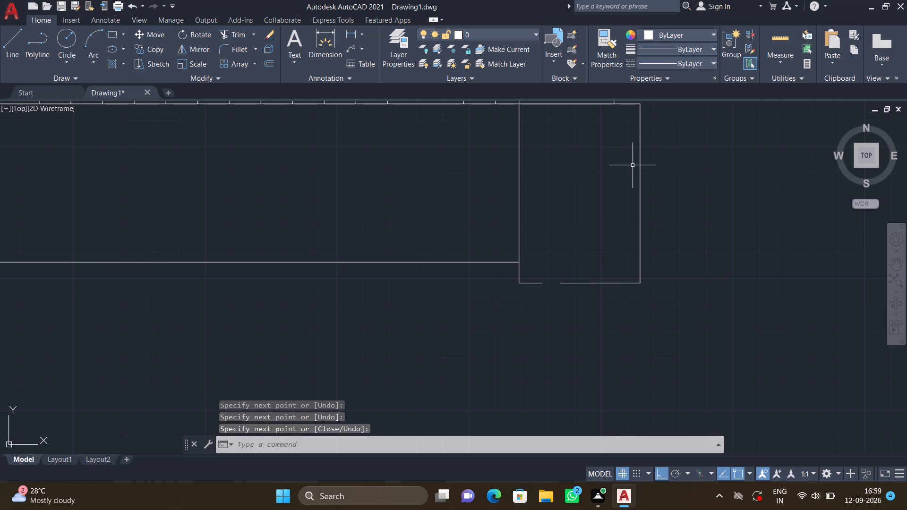
# Draw a small three-sided box about 1'-2" deep inward from the middle of the corner area's outer vertical line.
pyautogui.press('l')
pyautogui.press('Return')
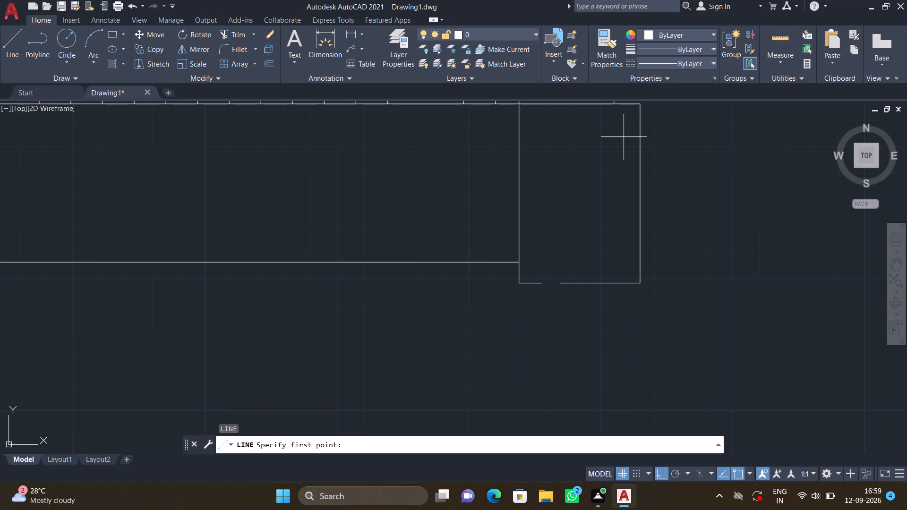
pyautogui.scroll(-1, 619, 127)
pyautogui.moveTo(616, 127); pyautogui.dragTo(589, 141, button='middle')
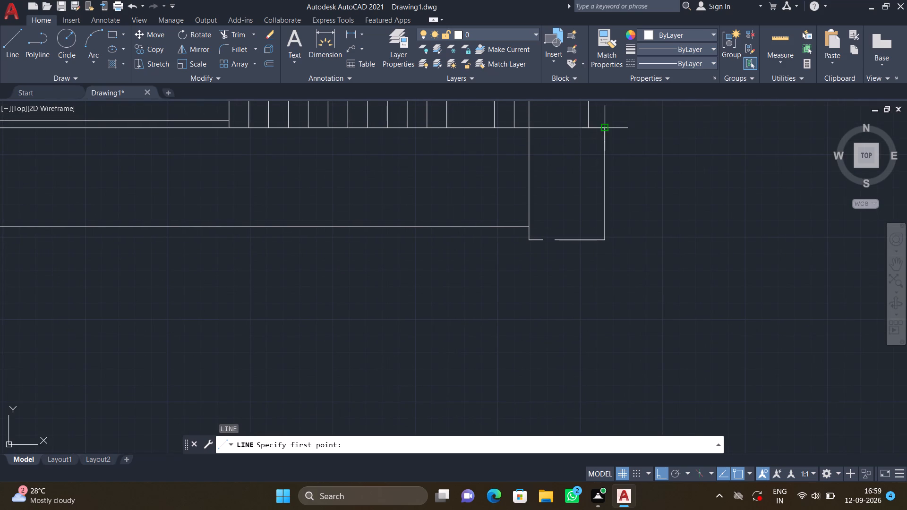
pyautogui.scroll(1, 605, 126)
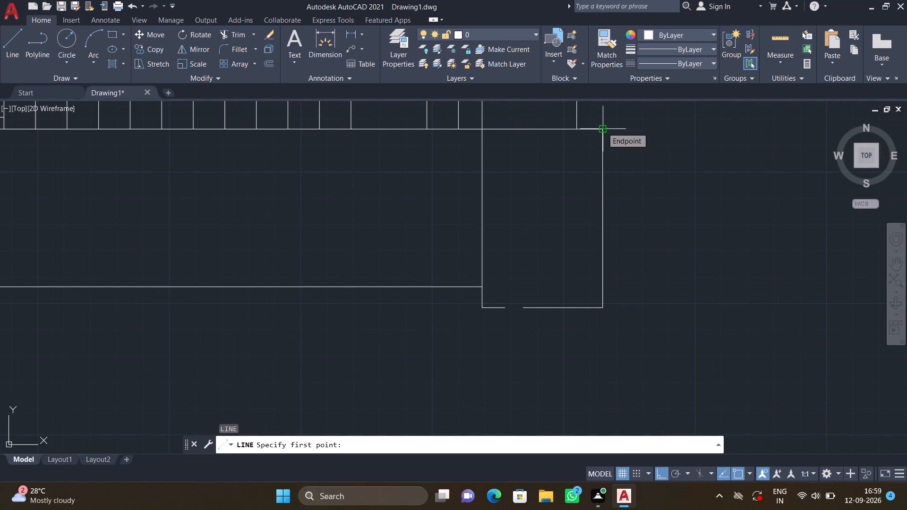
pyautogui.click(603, 192)
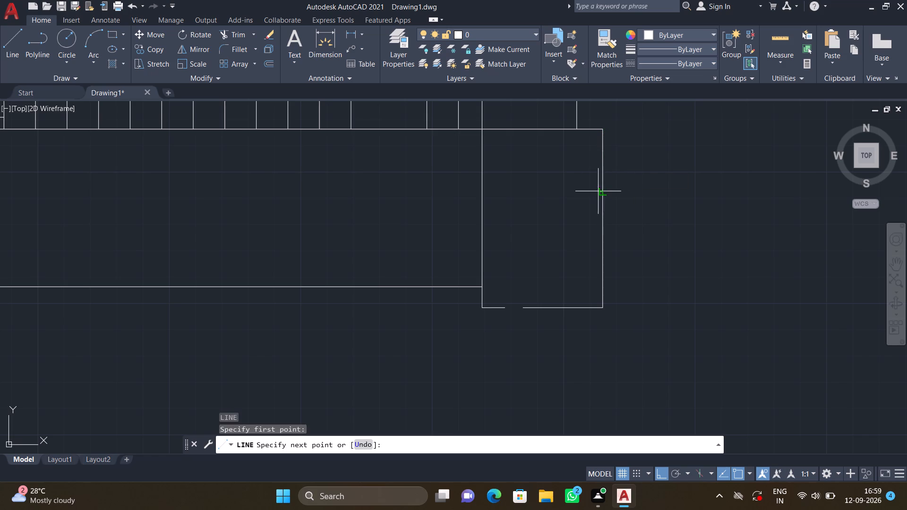
pyautogui.click(567, 194)
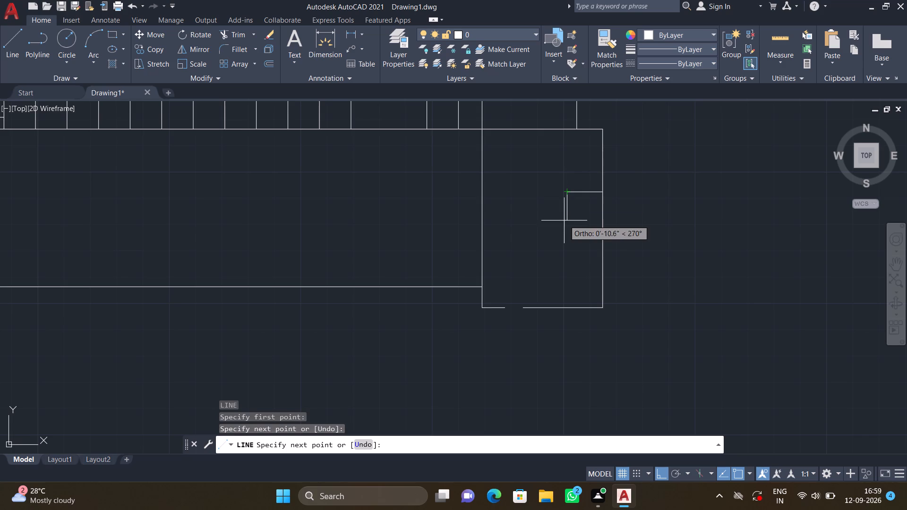
pyautogui.click(567, 247)
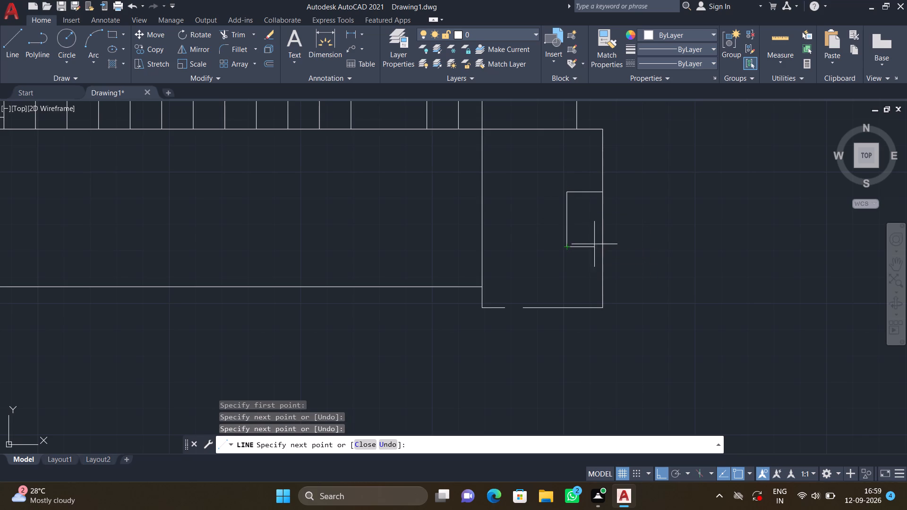
pyautogui.click(602, 248)
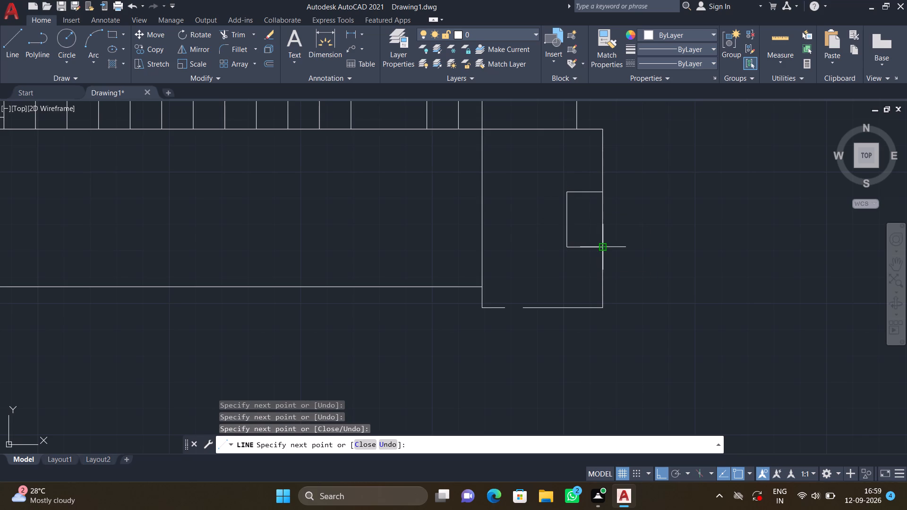
pyautogui.press('Return')
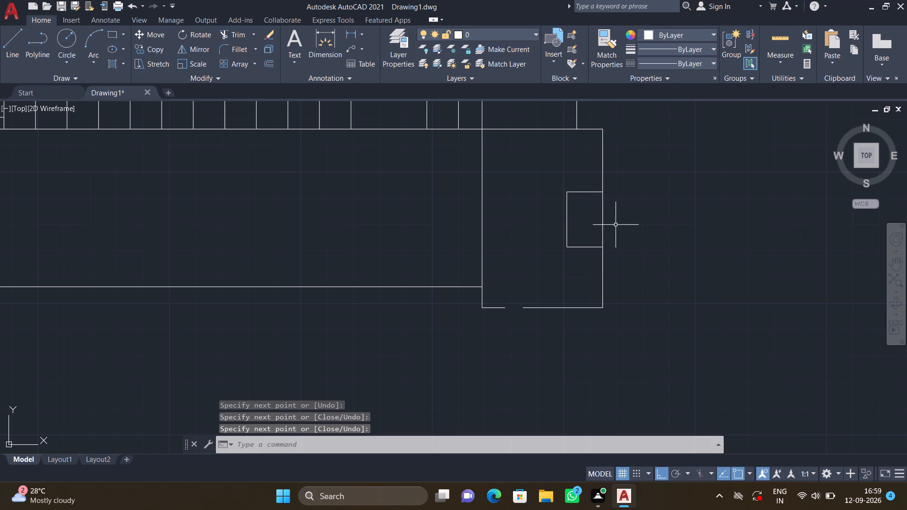
# Draw a vertical line from the small box's lower inner corner down to the corner area's bottom edge.
pyautogui.press('l')
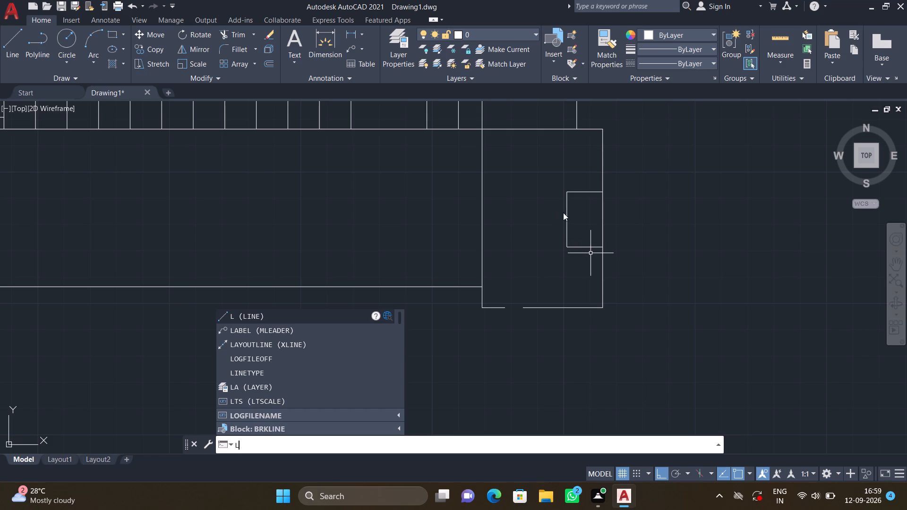
pyautogui.press('Return')
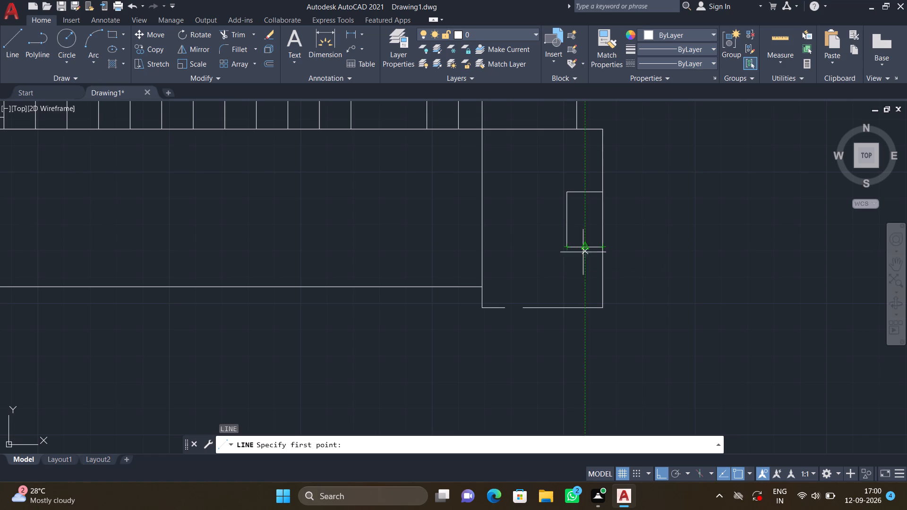
pyautogui.press('Escape')
pyautogui.press('l')
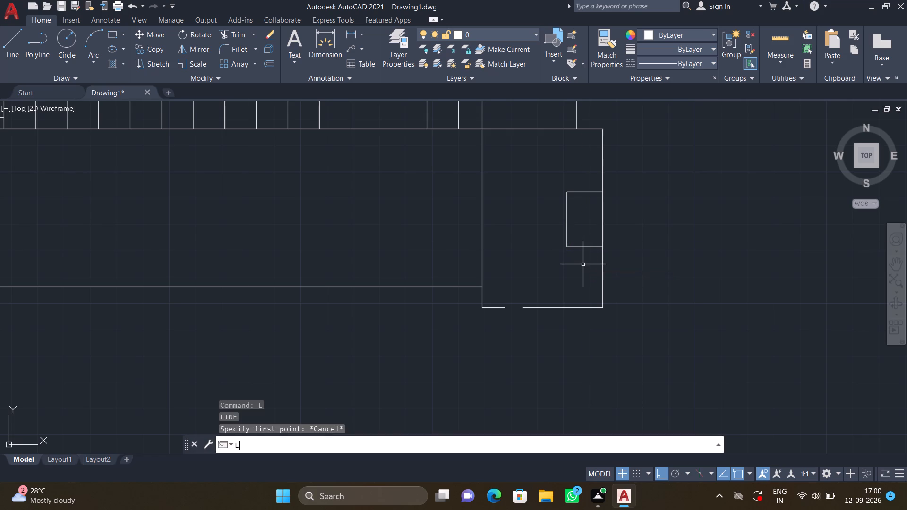
pyautogui.press('Return')
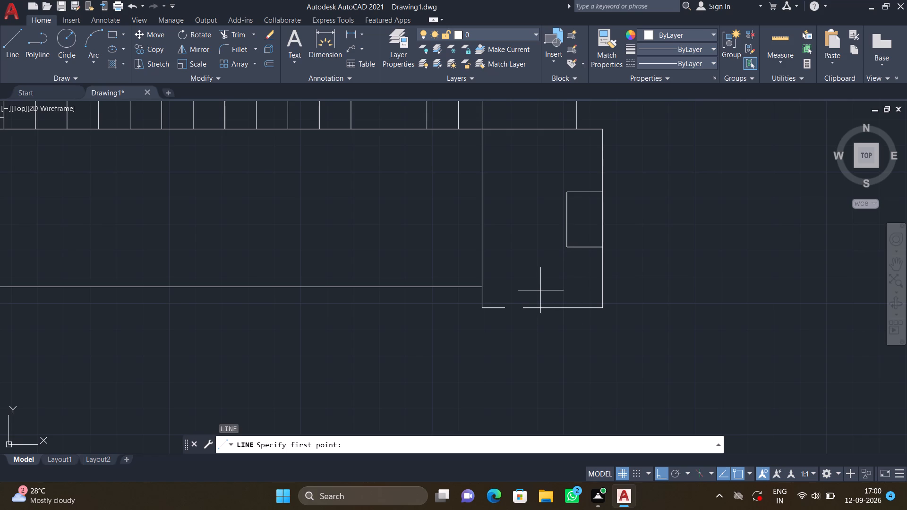
pyautogui.click(565, 249)
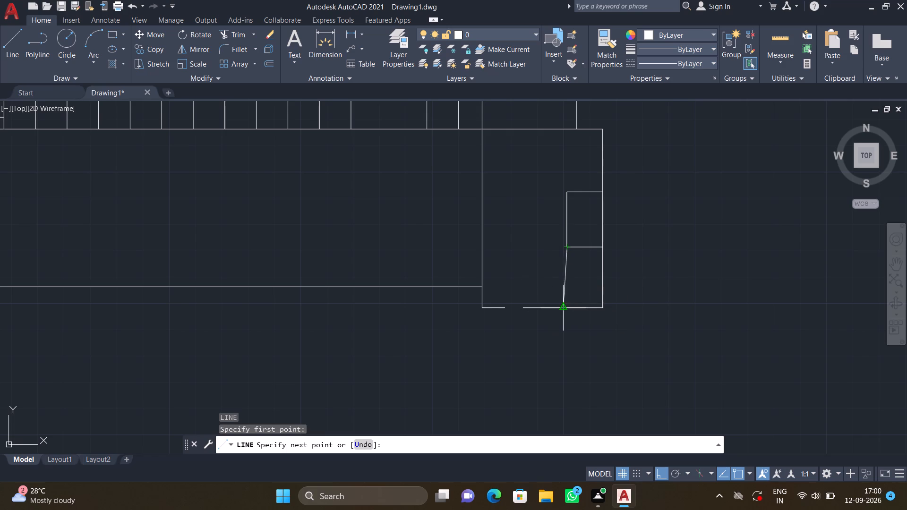
pyautogui.scroll(2, 561, 309)
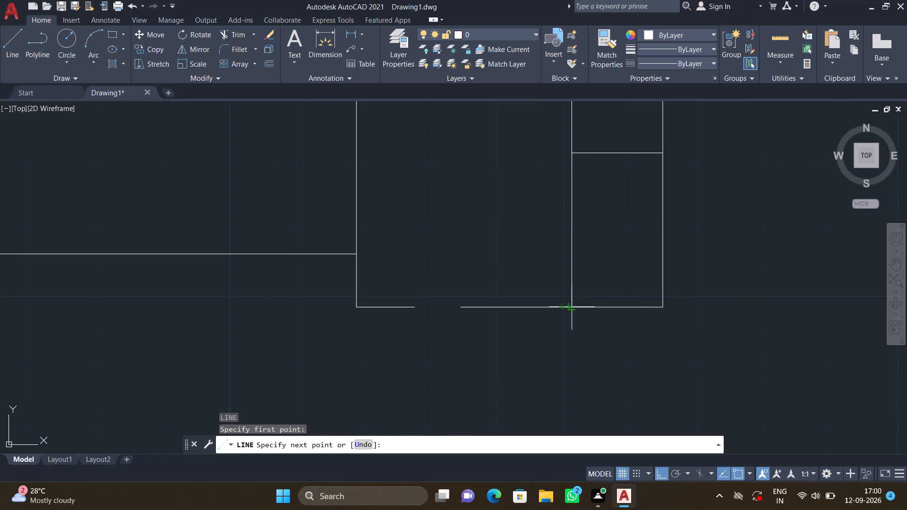
pyautogui.click(570, 306)
pyautogui.press('Return')
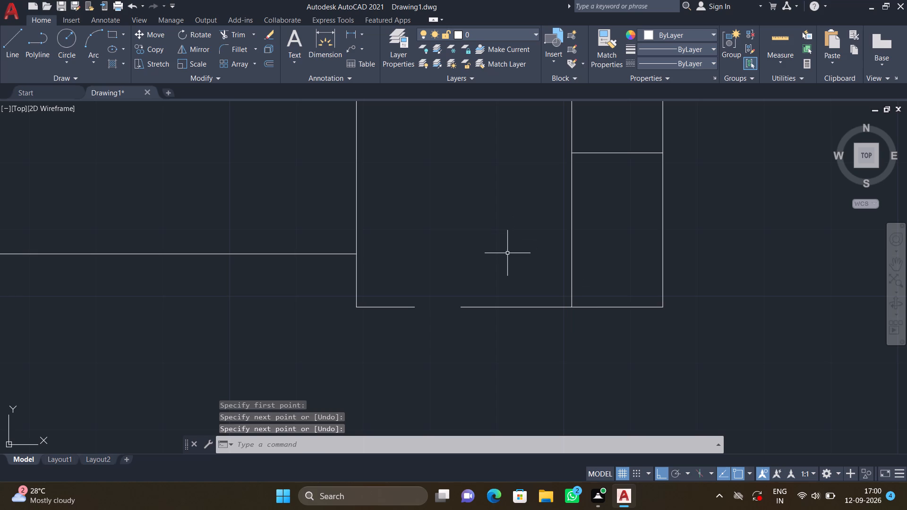
# Trim away the corner area's bottom edge between the gap and the foot of the new vertical line.
pyautogui.scroll(-2, 507, 253)
pyautogui.moveTo(527, 233); pyautogui.dragTo(528, 249, button='middle')
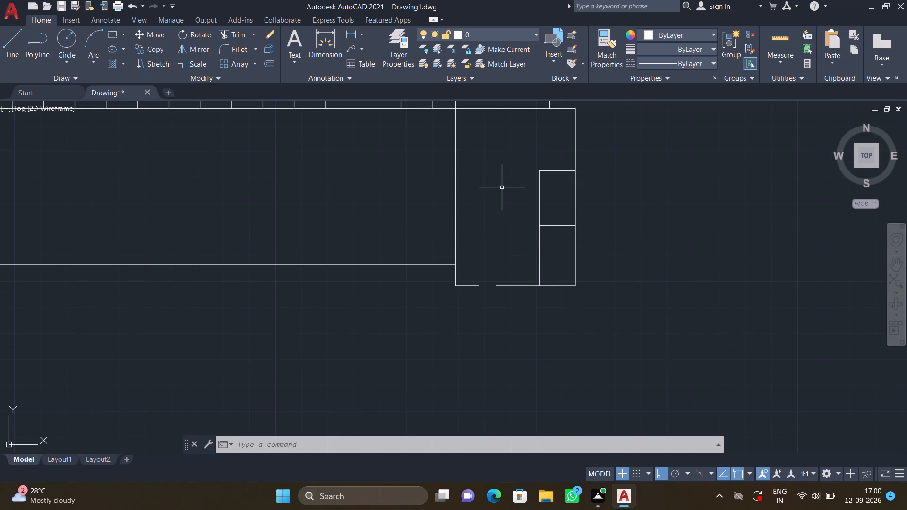
pyautogui.write('TR')
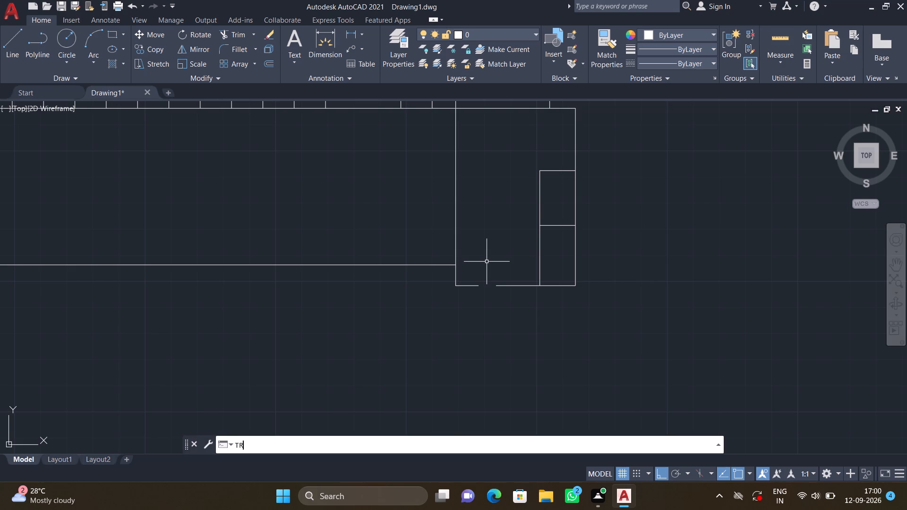
pyautogui.press('Return')
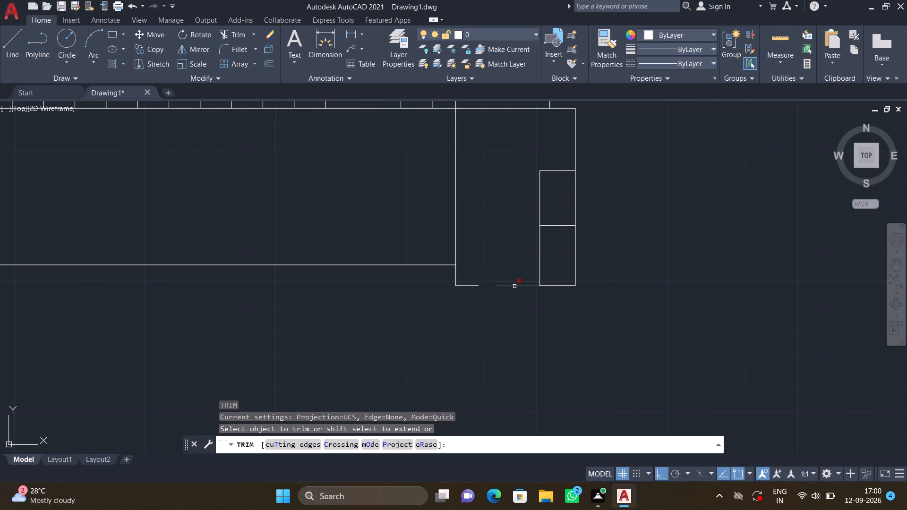
pyautogui.scroll(2, 494, 284)
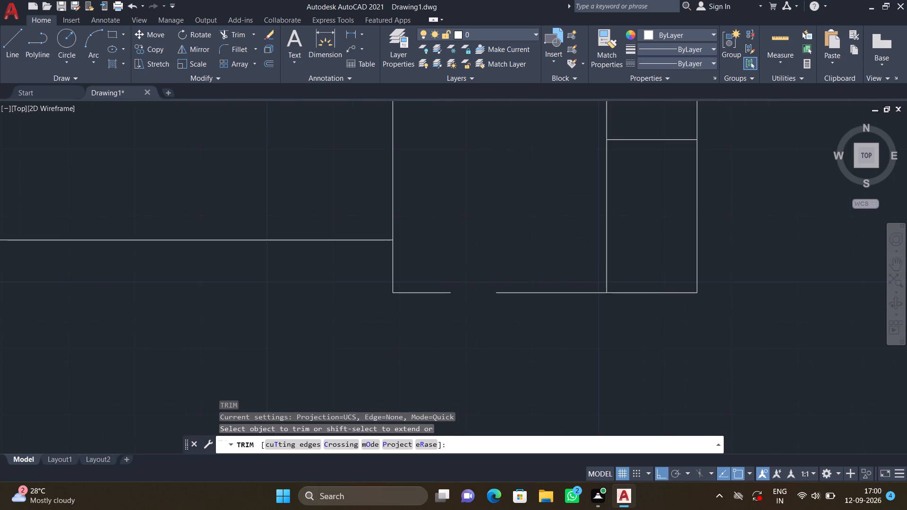
pyautogui.click(508, 280)
pyautogui.click(520, 311)
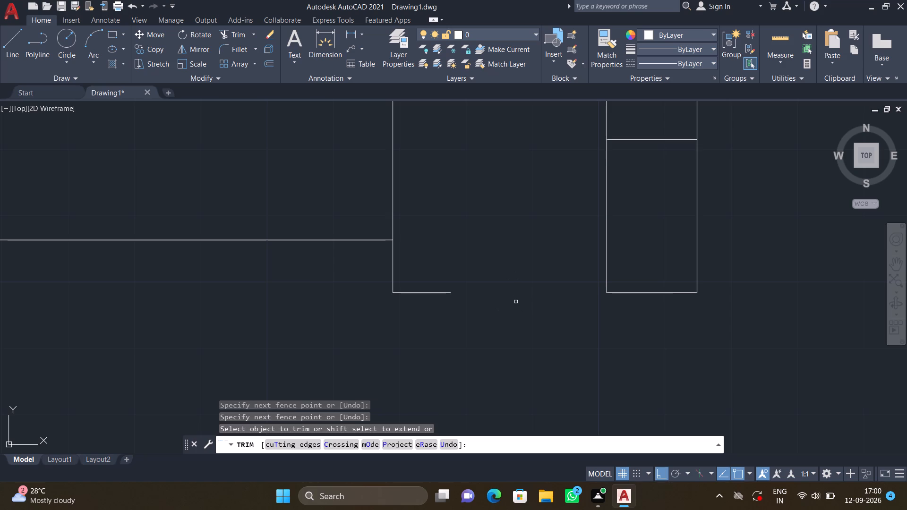
pyautogui.press('l')
pyautogui.press('Return')
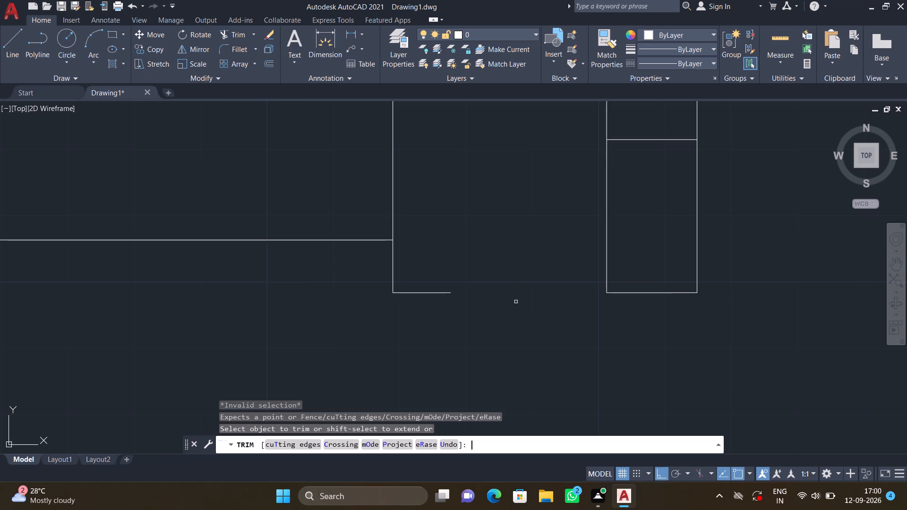
pyautogui.press('Escape')
# Draw a line about 8" long from the vertical line's foot inward along the bottom edge, leaving a gap.
pyautogui.press('l')
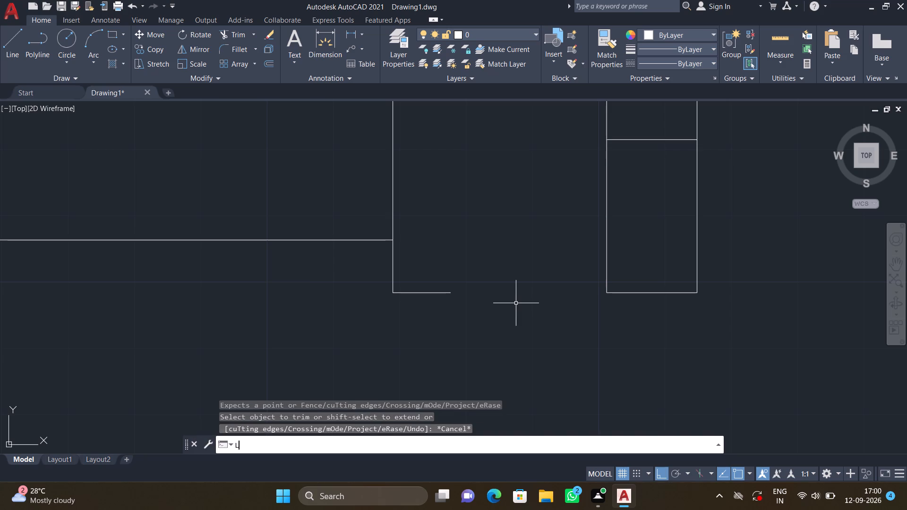
pyautogui.press('Return')
pyautogui.click(607, 295)
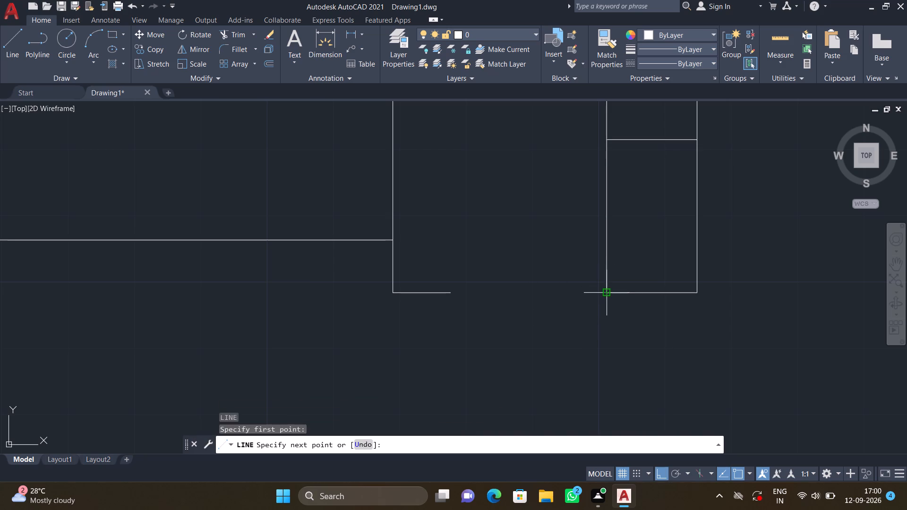
pyautogui.click(554, 292)
pyautogui.press('Return')
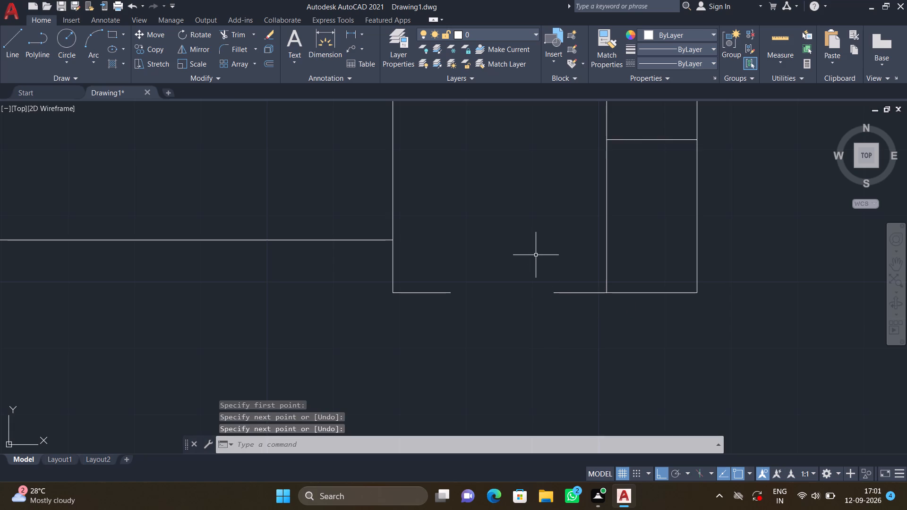
# Add a breakline across the bottom-edge gap between the two short lines, with the break symbol near its middle.
pyautogui.write('BREA')
pyautogui.write('KLINE')
pyautogui.press('Return')
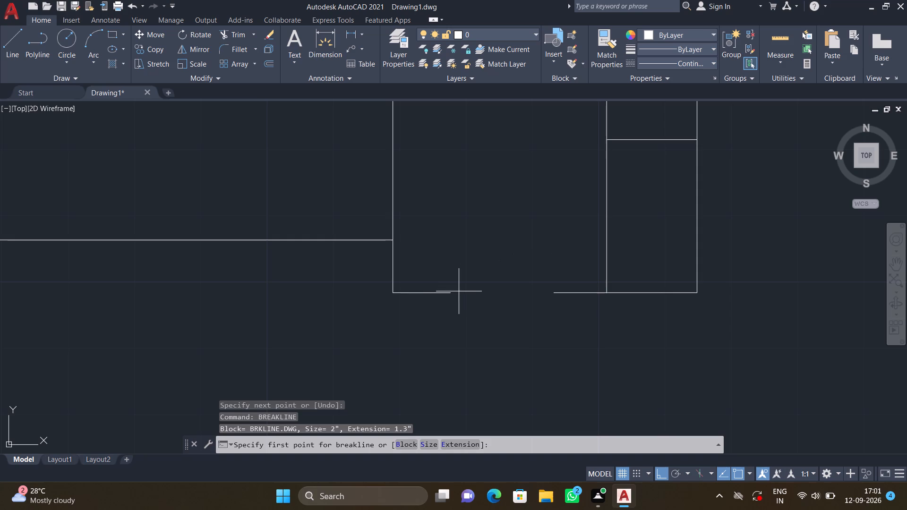
pyautogui.click(446, 292)
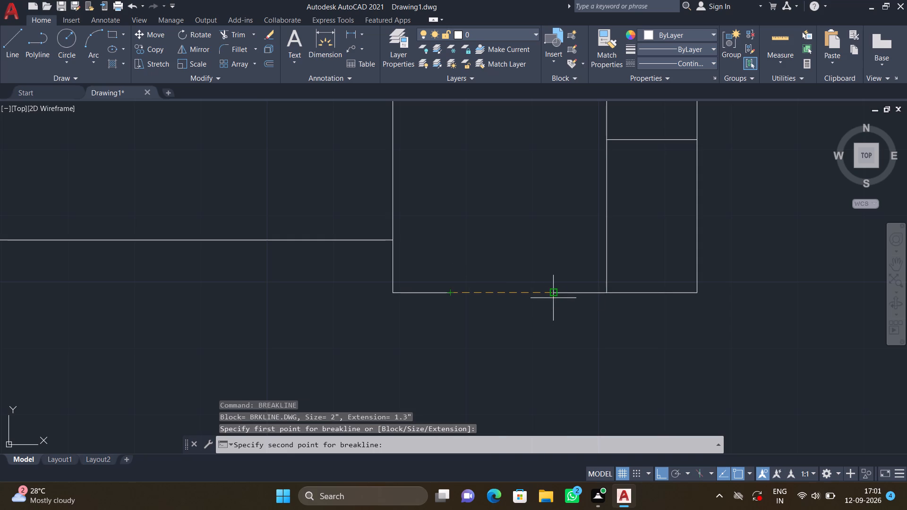
pyautogui.click(553, 292)
pyautogui.click(503, 292)
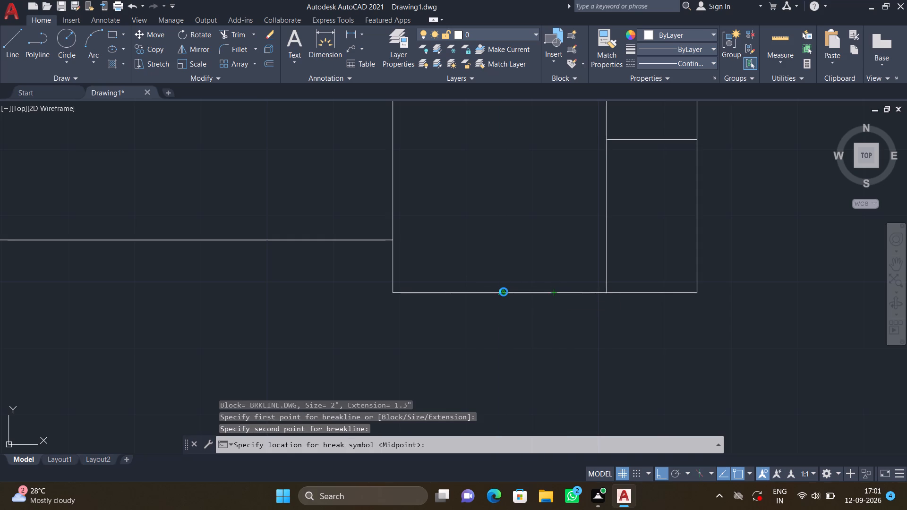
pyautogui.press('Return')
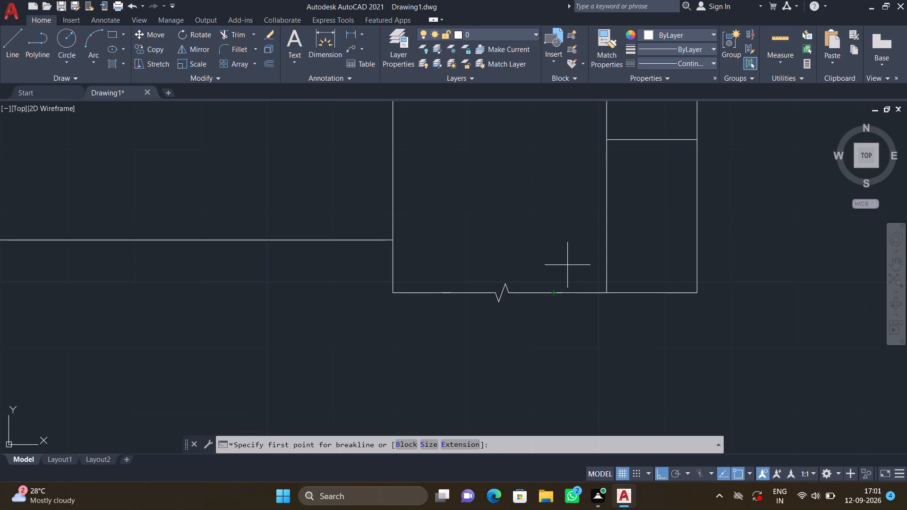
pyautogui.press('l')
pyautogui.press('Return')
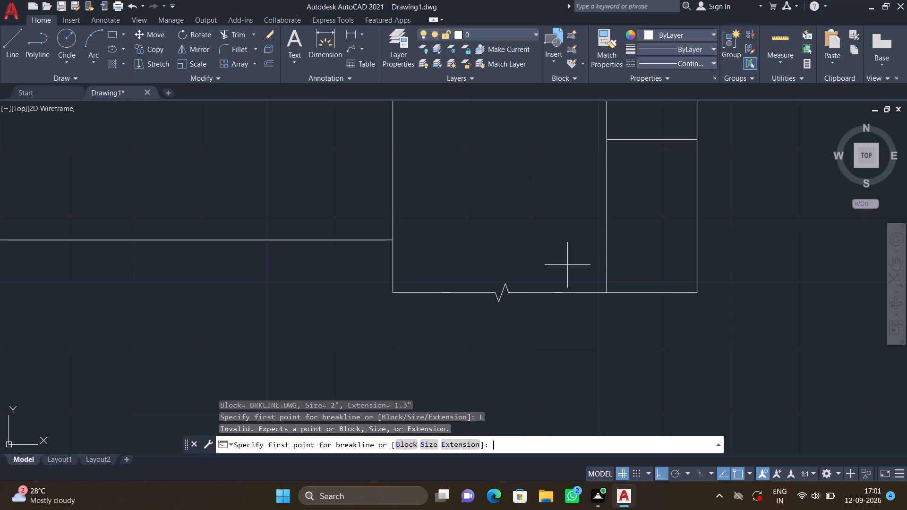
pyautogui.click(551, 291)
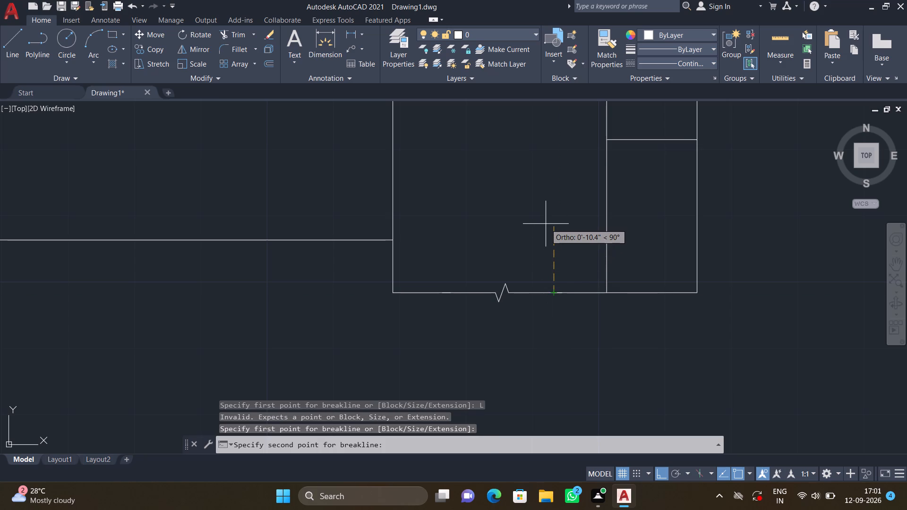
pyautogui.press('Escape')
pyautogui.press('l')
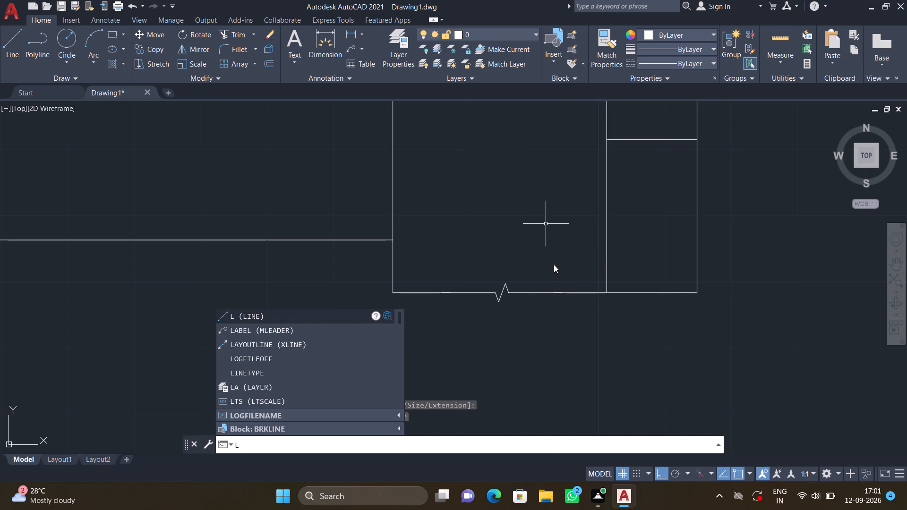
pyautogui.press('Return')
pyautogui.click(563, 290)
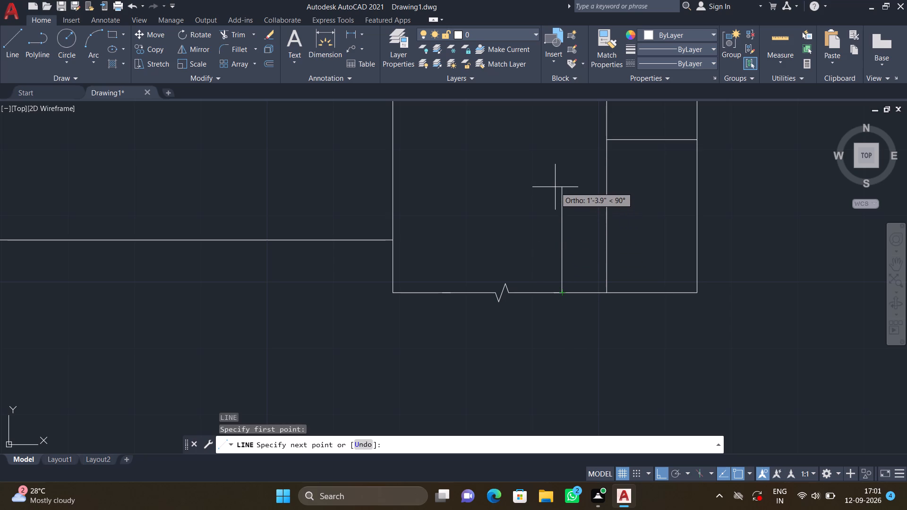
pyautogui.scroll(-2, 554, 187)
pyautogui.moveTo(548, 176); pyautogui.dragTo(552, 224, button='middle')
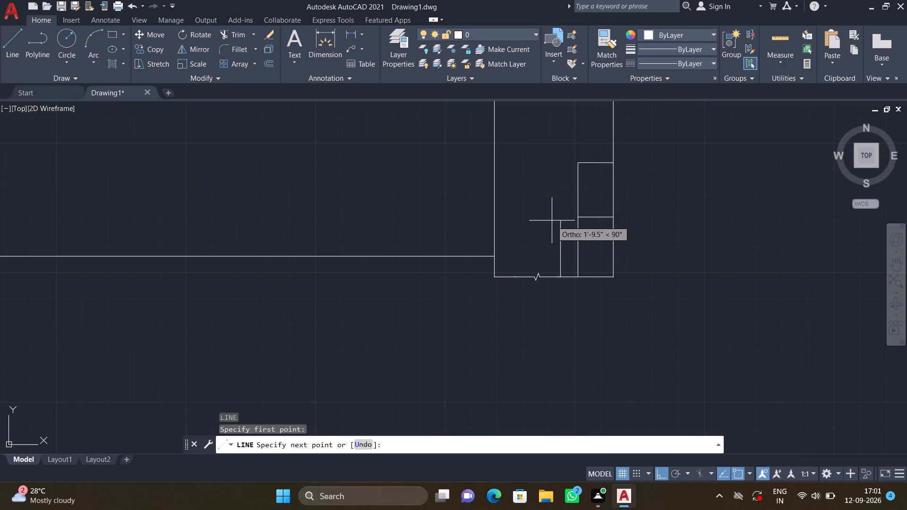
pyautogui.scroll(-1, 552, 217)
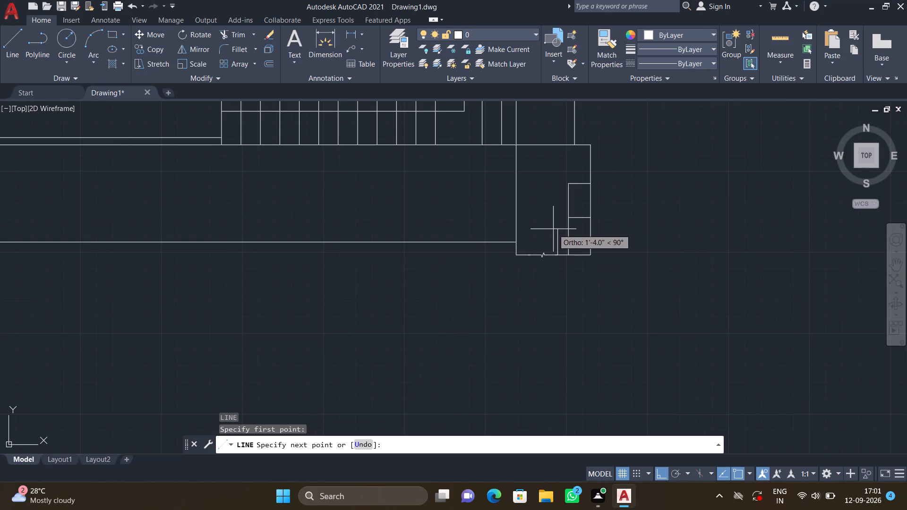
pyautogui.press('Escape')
# Trim away the corner area's bottom edge and outer vertical line below the small box.
pyautogui.scroll(1, 575, 216)
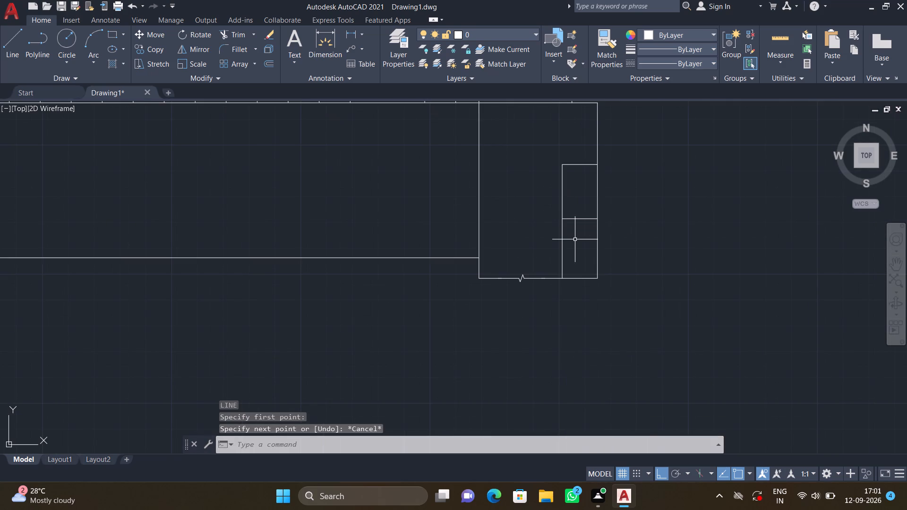
pyautogui.write('TR')
pyautogui.press('Return')
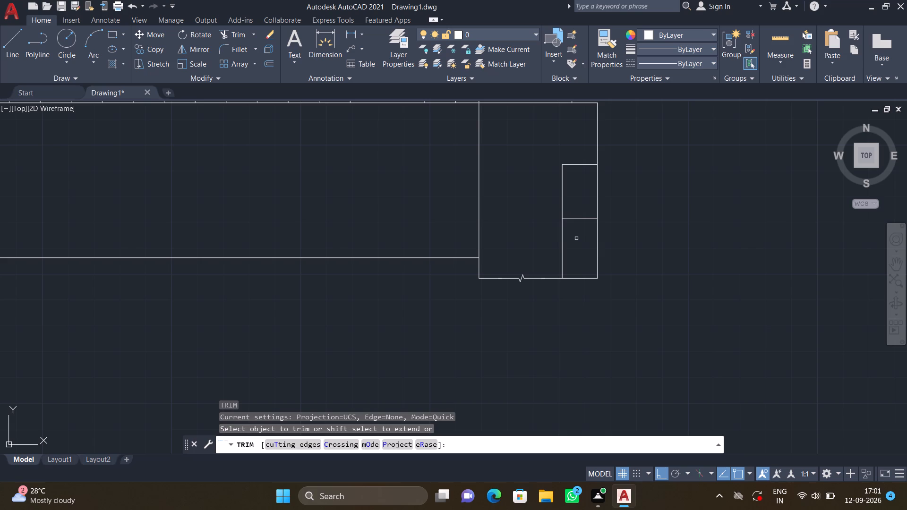
pyautogui.click(591, 268)
pyautogui.moveTo(588, 289); pyautogui.dragTo(588, 280)
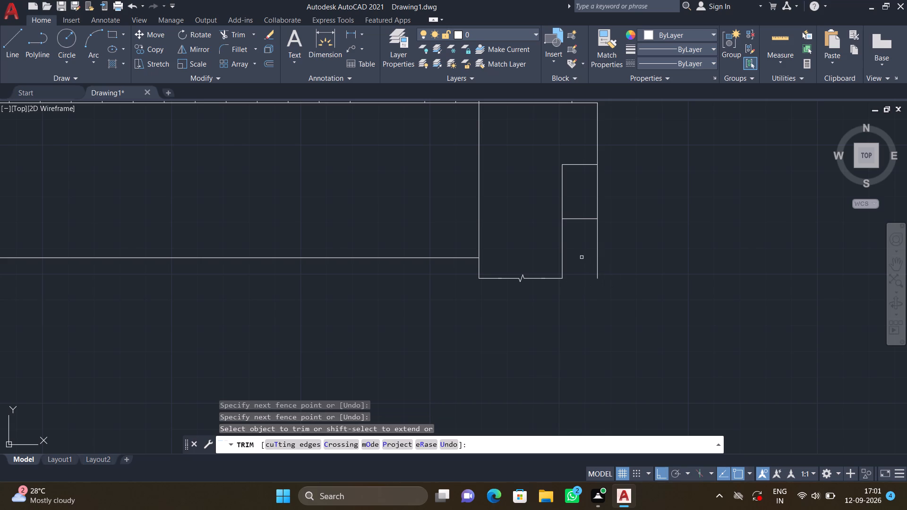
pyautogui.click(581, 255)
pyautogui.click(621, 242)
# Trim away the small box's inner vertical and upper edges, leaving a stepped corner area outline.
pyautogui.click(556, 198)
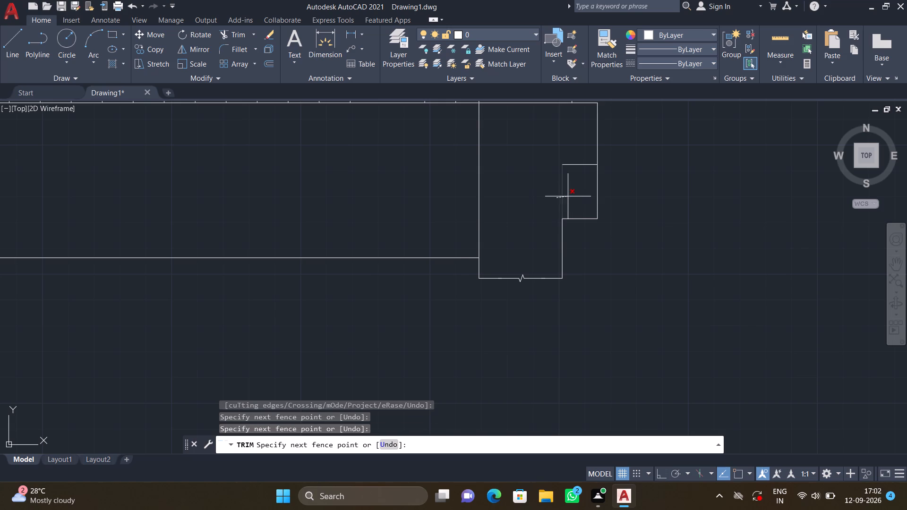
pyautogui.click(571, 198)
pyautogui.click(567, 151)
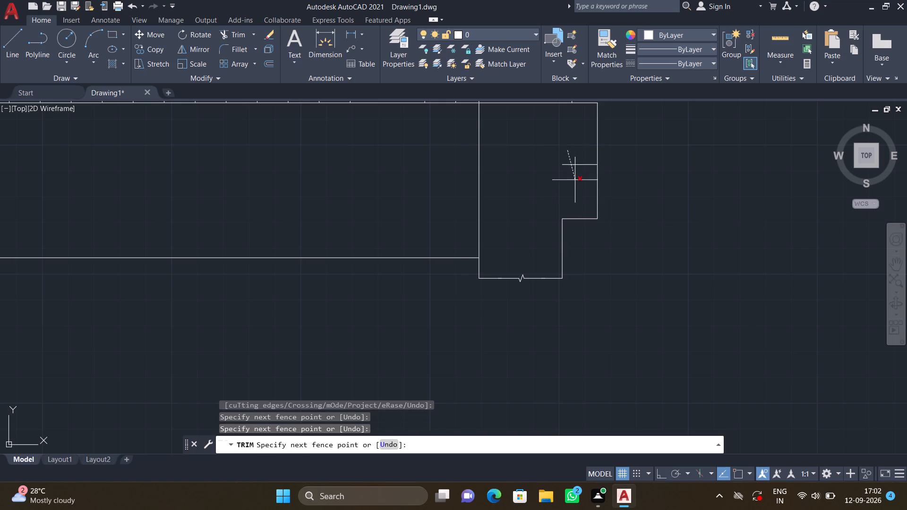
pyautogui.click(575, 189)
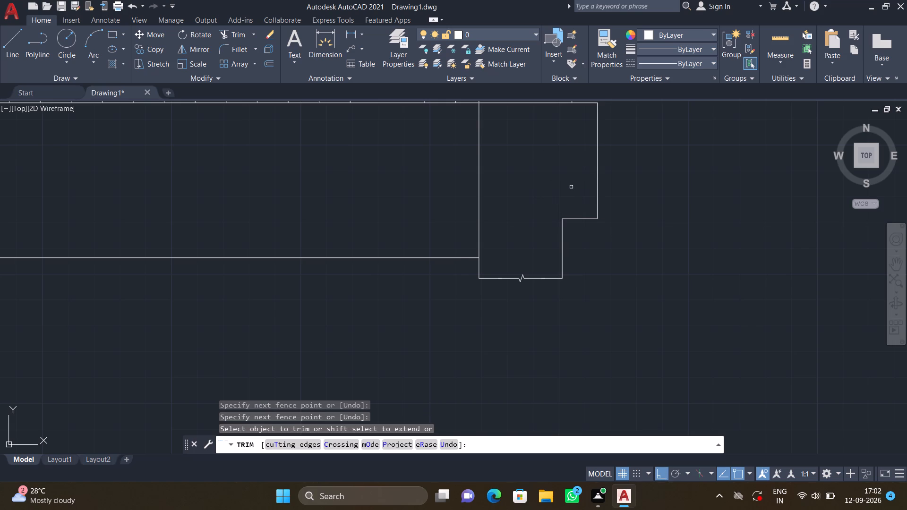
pyautogui.scroll(-1, 569, 160)
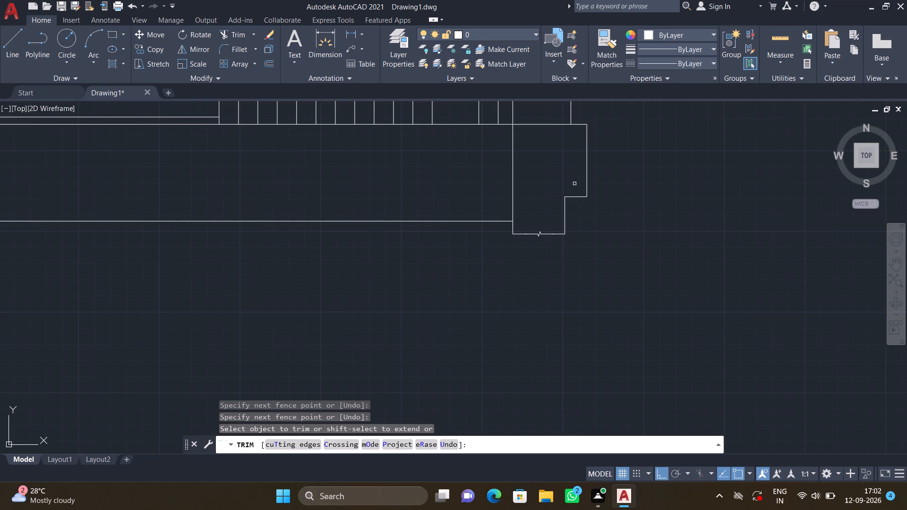
pyautogui.press('Return')
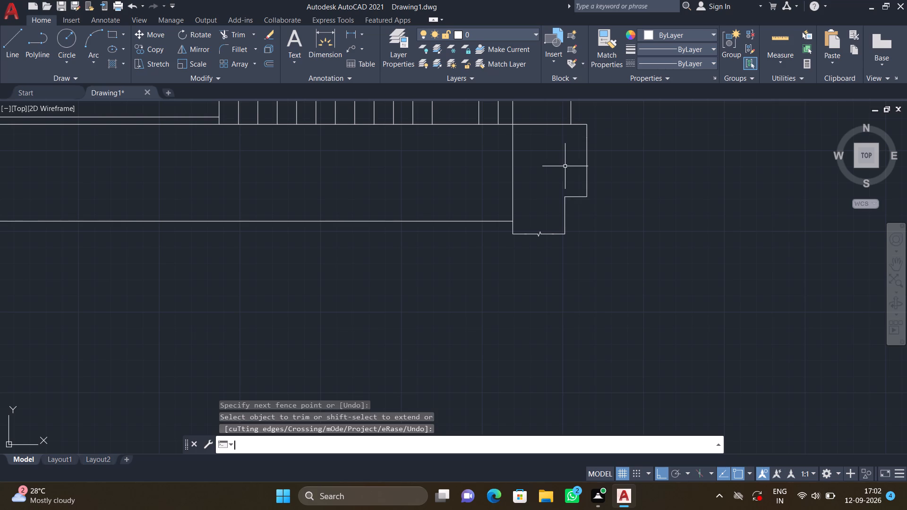
# Draw a short horizontal guide line across the upper part of the stepped corner area's outer vertical edge.
pyautogui.moveTo(574, 144); pyautogui.dragTo(583, 159, button='middle')
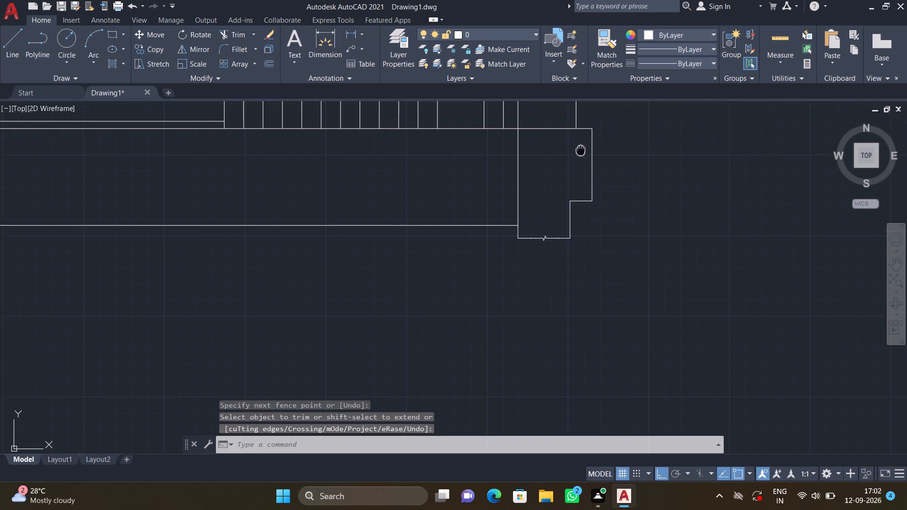
pyautogui.moveTo(583, 159); pyautogui.dragTo(584, 189, button='middle')
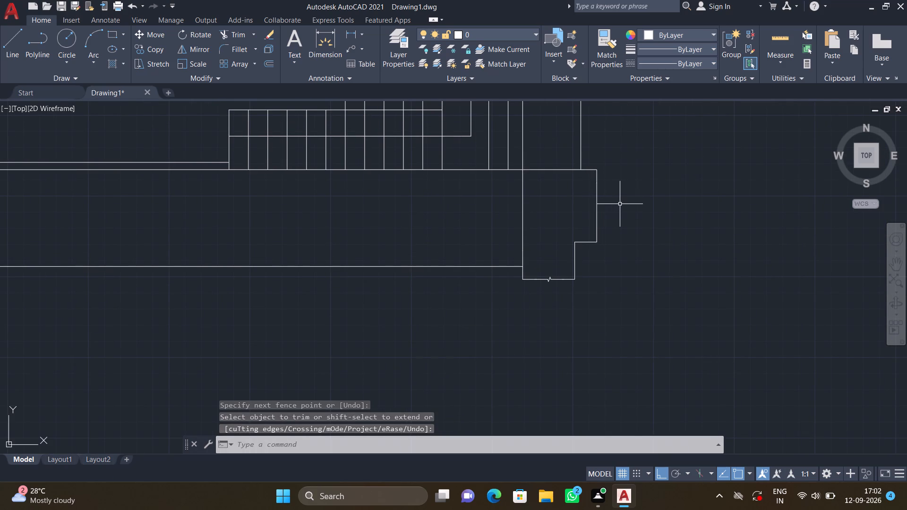
pyautogui.scroll(2, 595, 205)
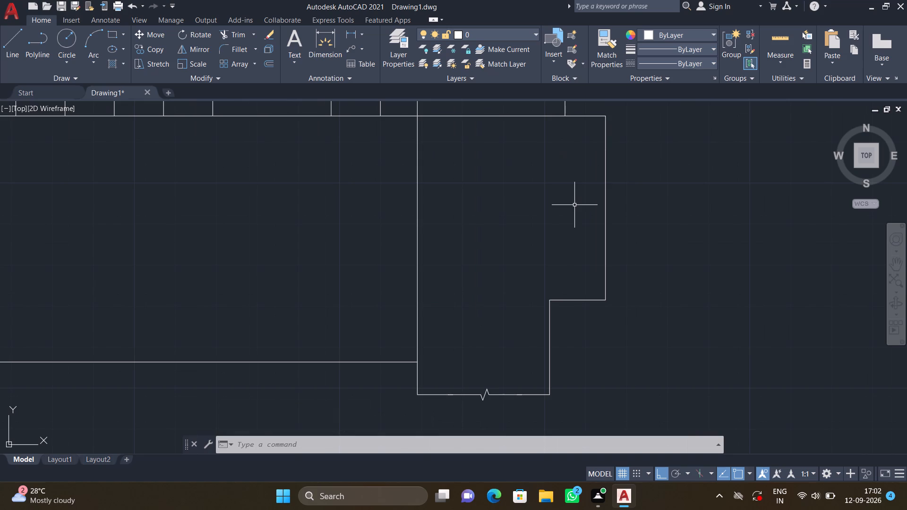
pyautogui.press('l')
pyautogui.press('Return')
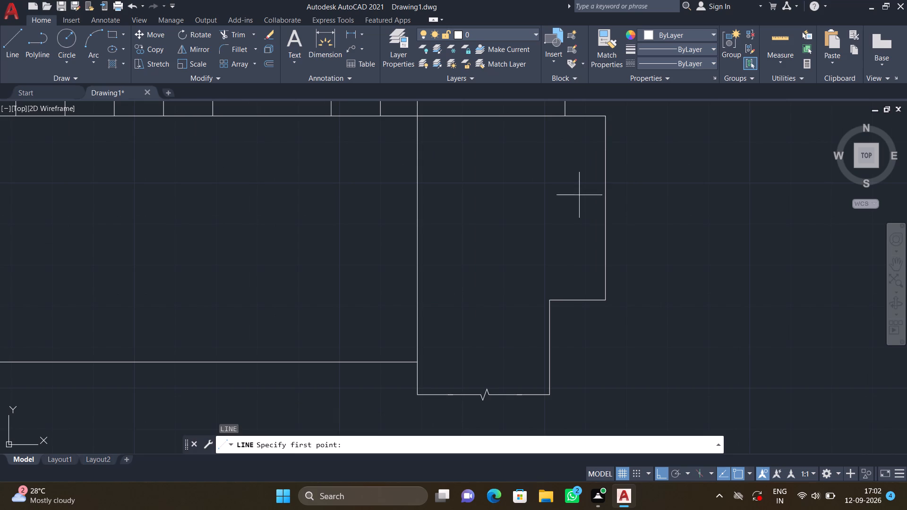
pyautogui.click(570, 182)
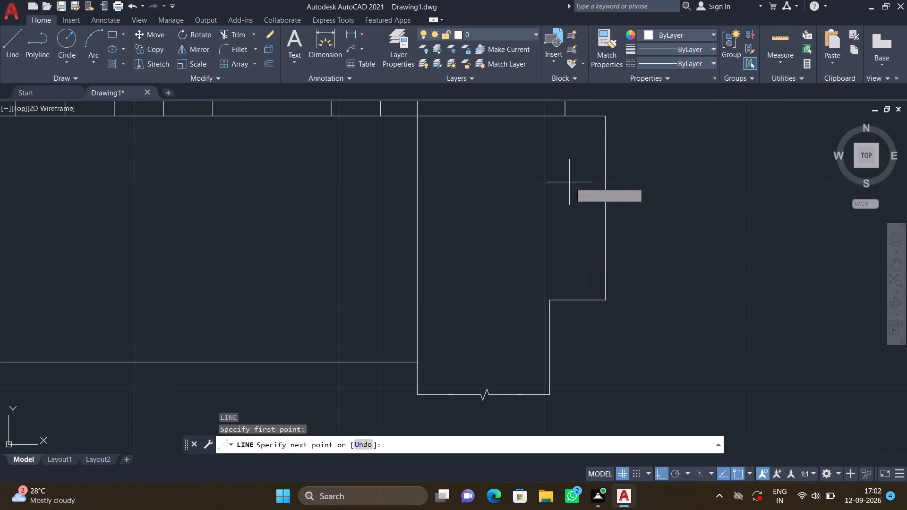
pyautogui.click(638, 179)
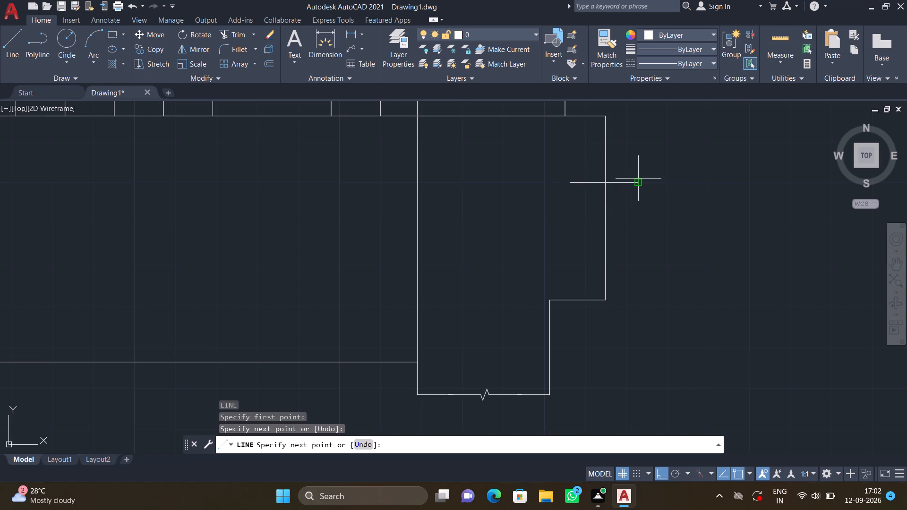
pyautogui.press('Return')
# Draw a second horizontal guide line across the same outer edge, about 1'-5" below the first.
pyautogui.press('l')
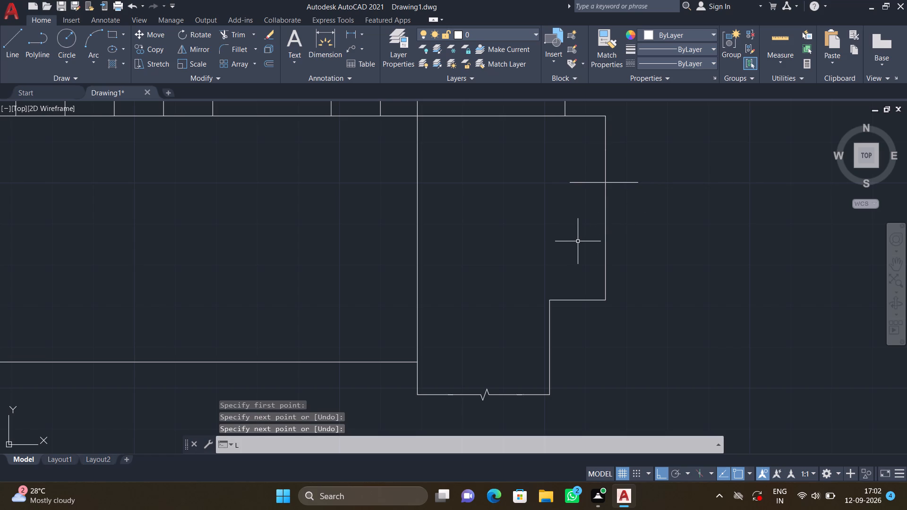
pyautogui.click(578, 242)
pyautogui.press('l')
pyautogui.press('Return')
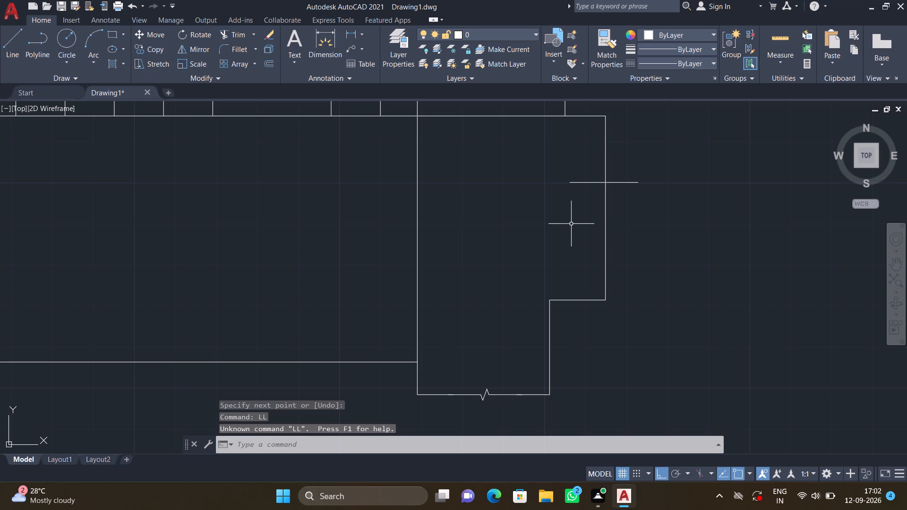
pyautogui.press('l')
pyautogui.press('Return')
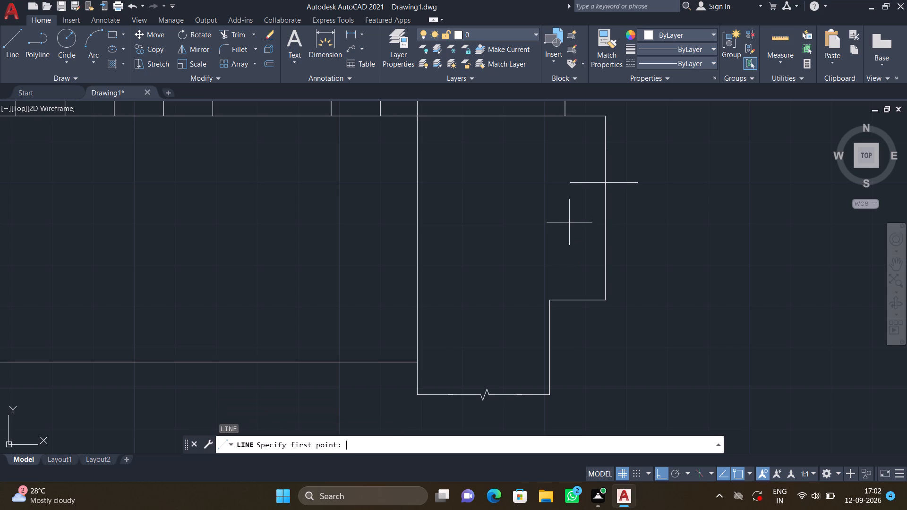
pyautogui.click(569, 252)
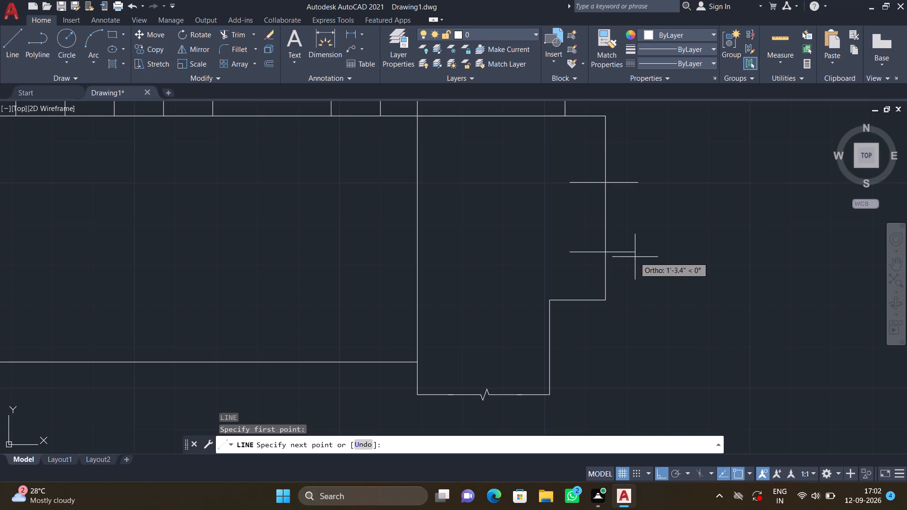
pyautogui.click(642, 251)
pyautogui.press('Return')
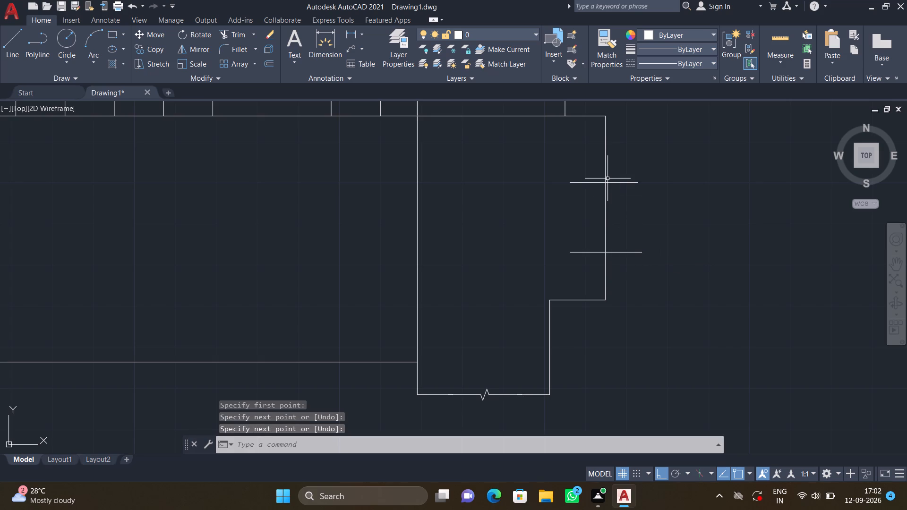
# Add a breakline along the outer vertical edge between the two guide lines, with the break symbol about midway.
pyautogui.write('BRA')
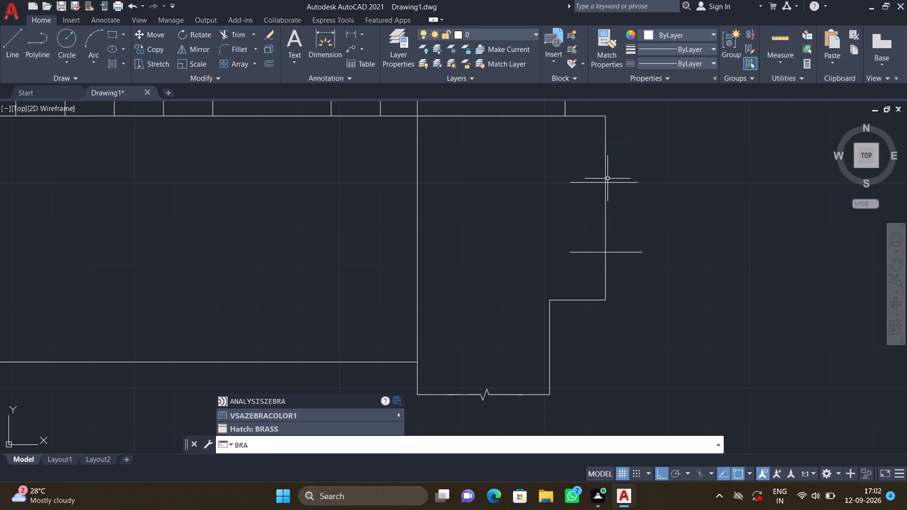
pyautogui.press('BackSpace')
pyautogui.write('EAKLINE')
pyautogui.press('Return')
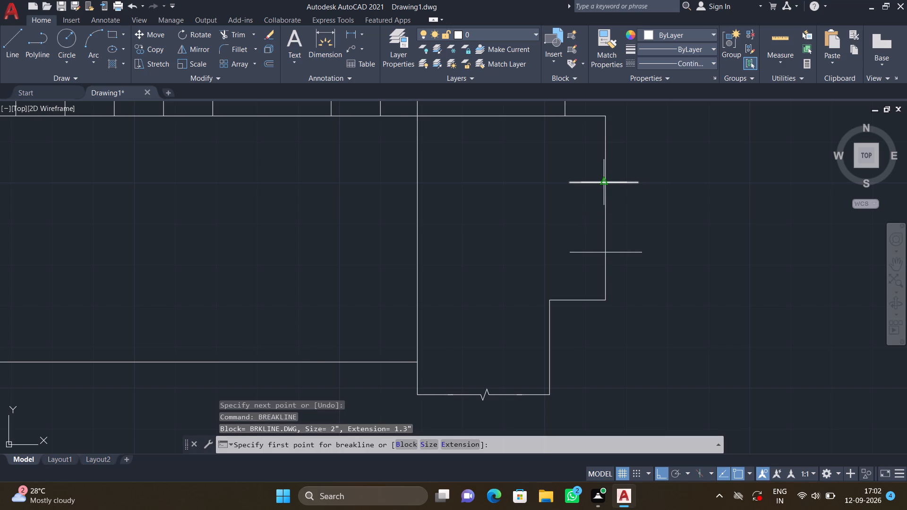
pyautogui.click(606, 187)
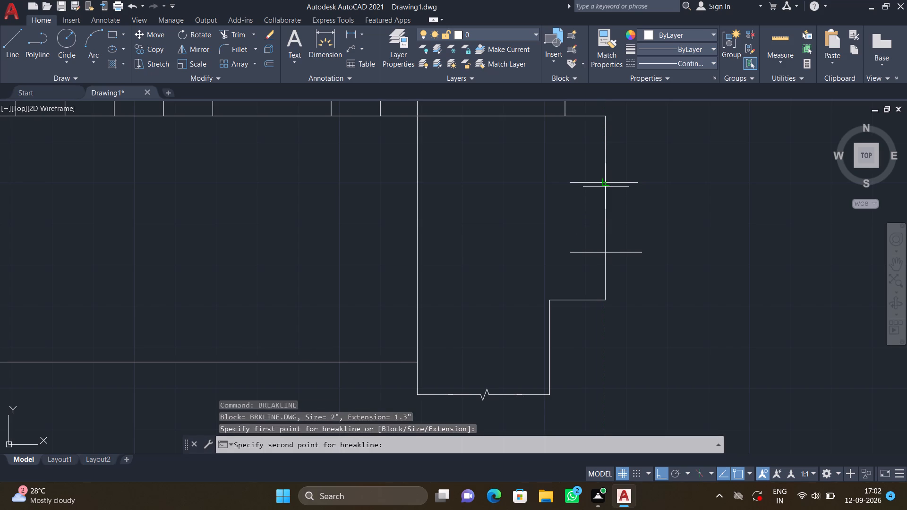
pyautogui.click(604, 251)
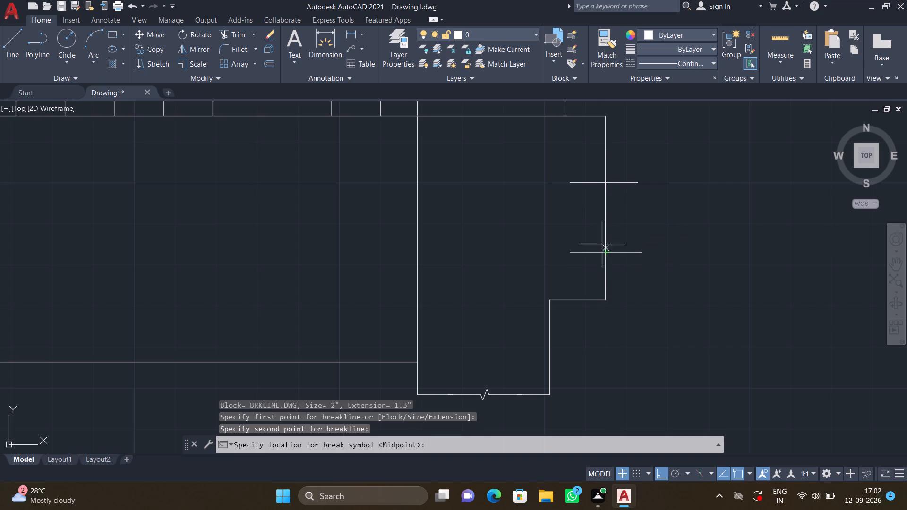
pyautogui.click(603, 214)
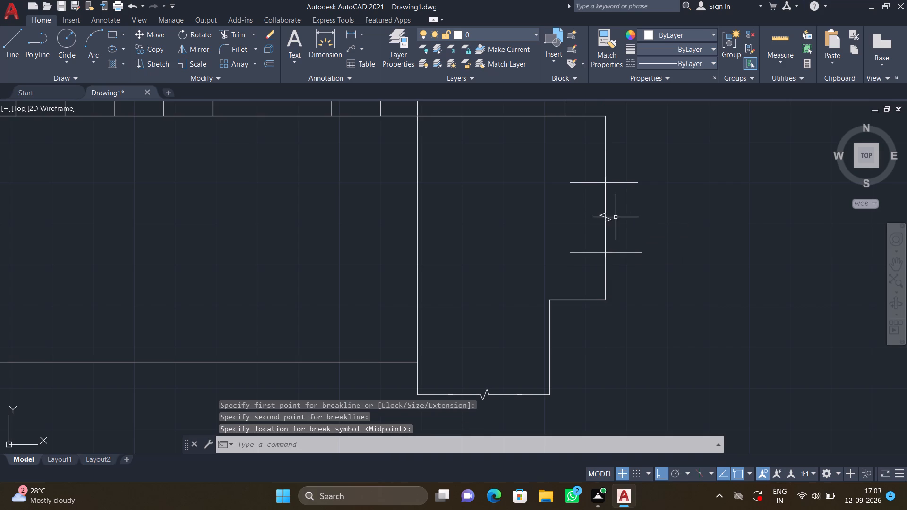
# Trim away both horizontal guide lines on either side of the corner area's outer vertical edge.
pyautogui.write('TR')
pyautogui.press('Return')
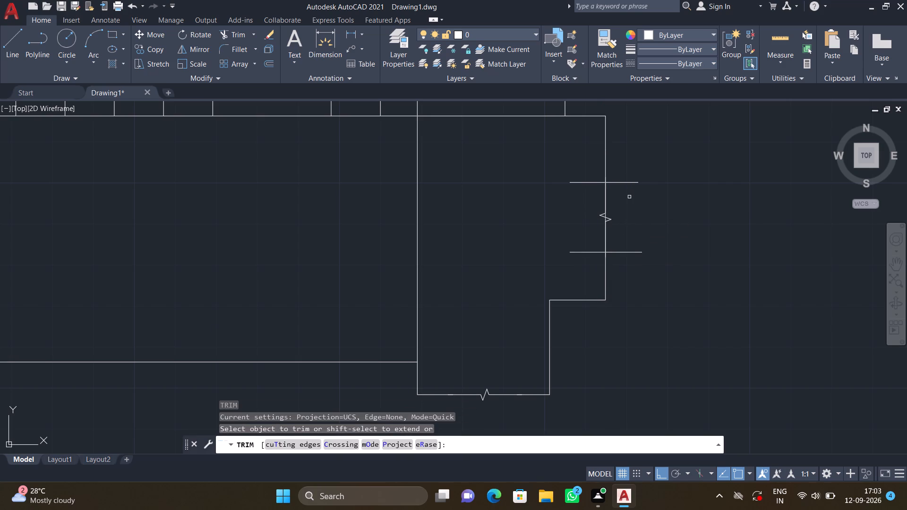
pyautogui.click(621, 181)
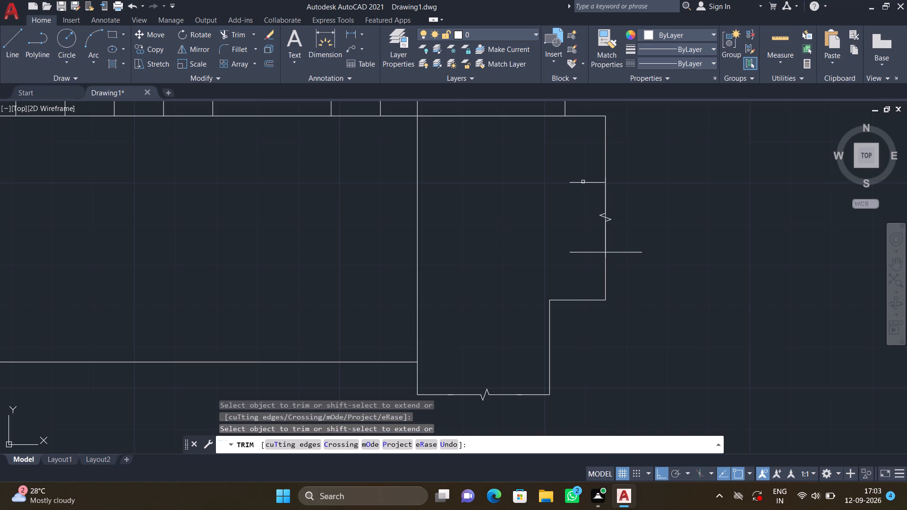
pyautogui.click(583, 181)
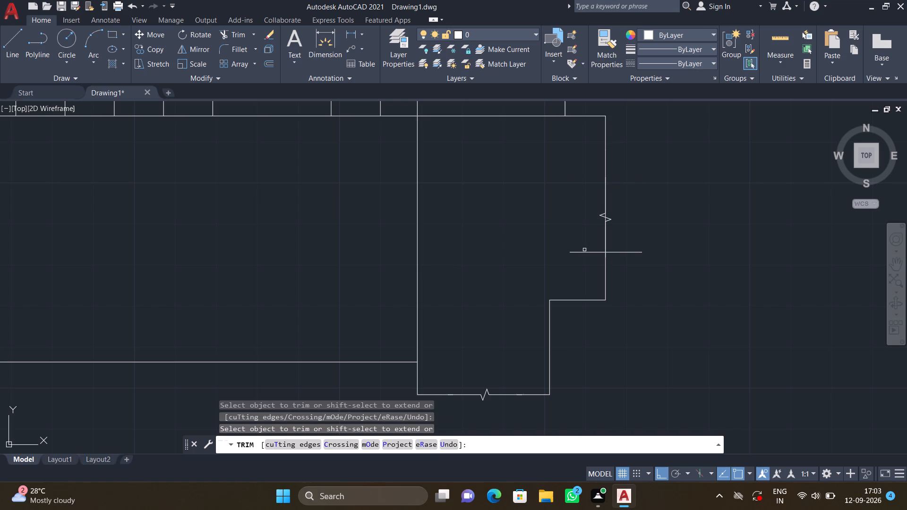
pyautogui.click(584, 250)
pyautogui.click(588, 259)
pyautogui.click(618, 245)
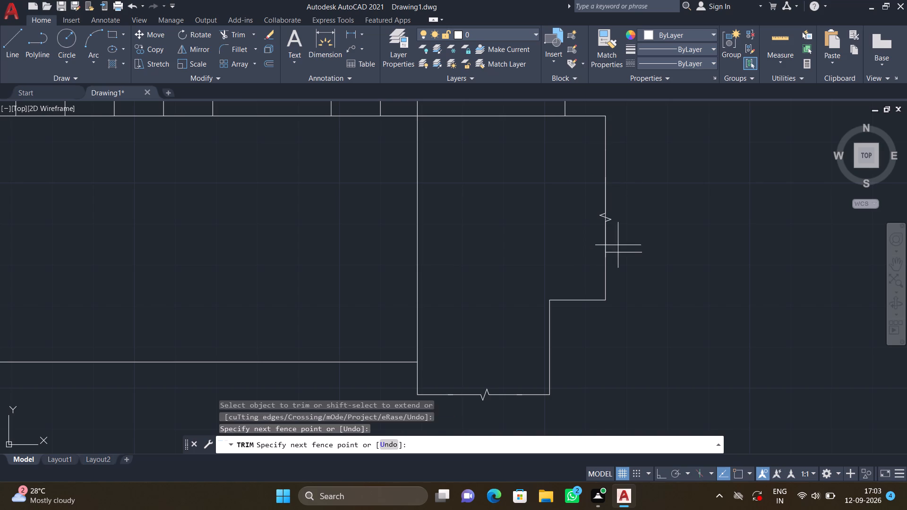
pyautogui.click(620, 269)
# Trim away the straight edge segment running through the outer edge's break symbol.
pyautogui.scroll(3, 605, 218)
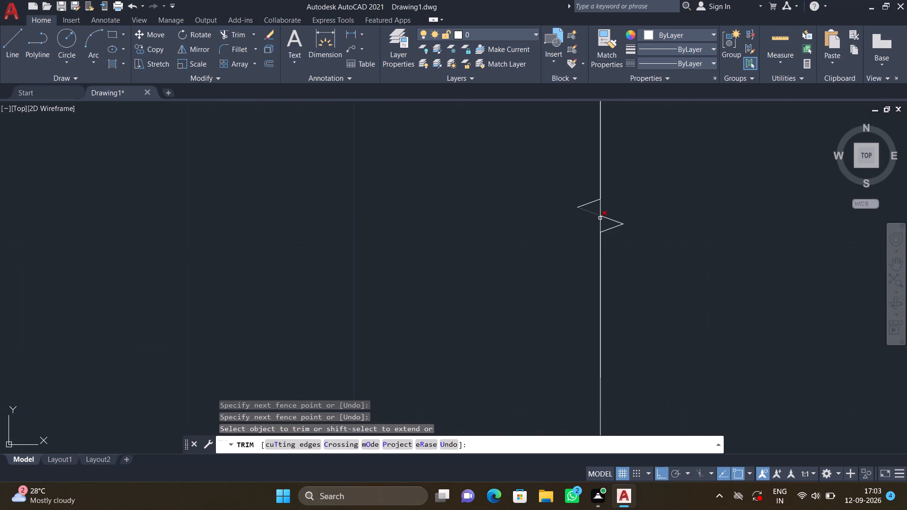
pyautogui.click(599, 225)
pyautogui.click(602, 210)
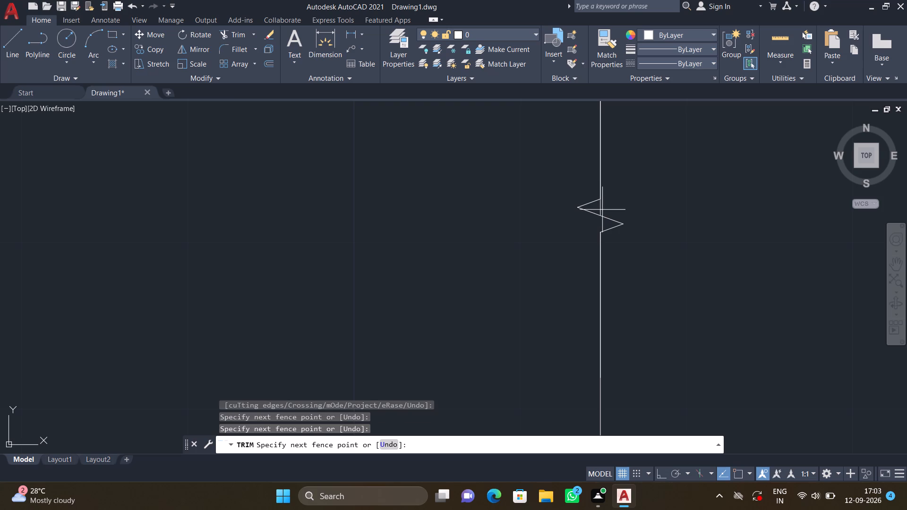
pyautogui.click(598, 210)
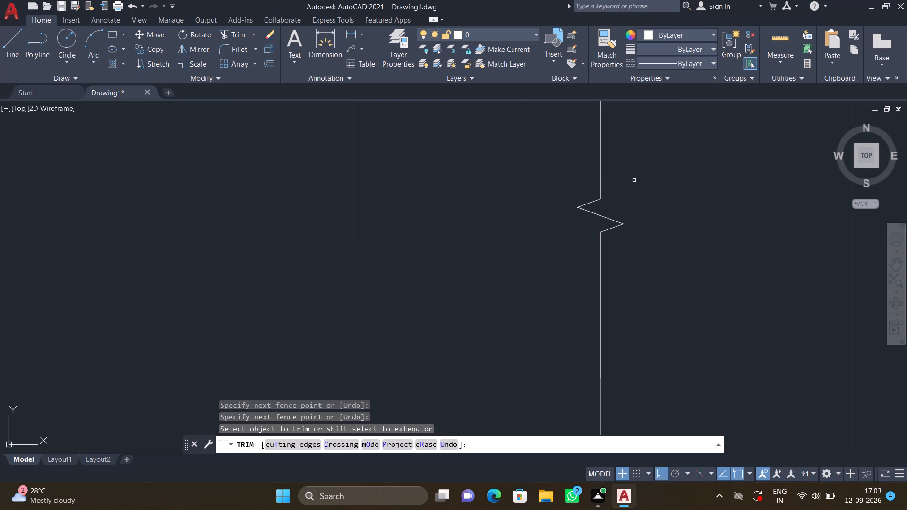
pyautogui.press('Return')
# Draw a horizontal guide line about 1'-9" long across the upper part of the long bottom strip's left end edge.
pyautogui.scroll(-2, 602, 158)
pyautogui.scroll(-2, 651, 141)
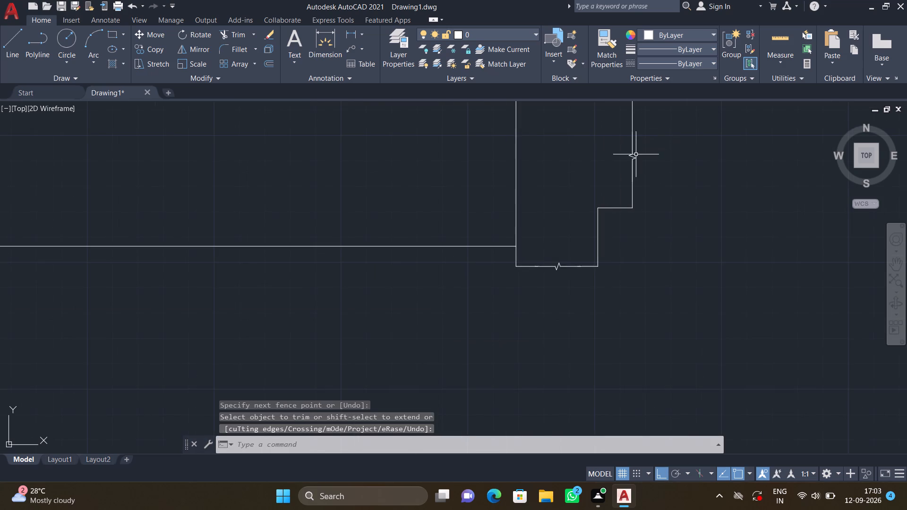
pyautogui.scroll(-2, 635, 152)
pyautogui.moveTo(635, 152); pyautogui.dragTo(635, 211, button='middle')
pyautogui.scroll(-1, 646, 190)
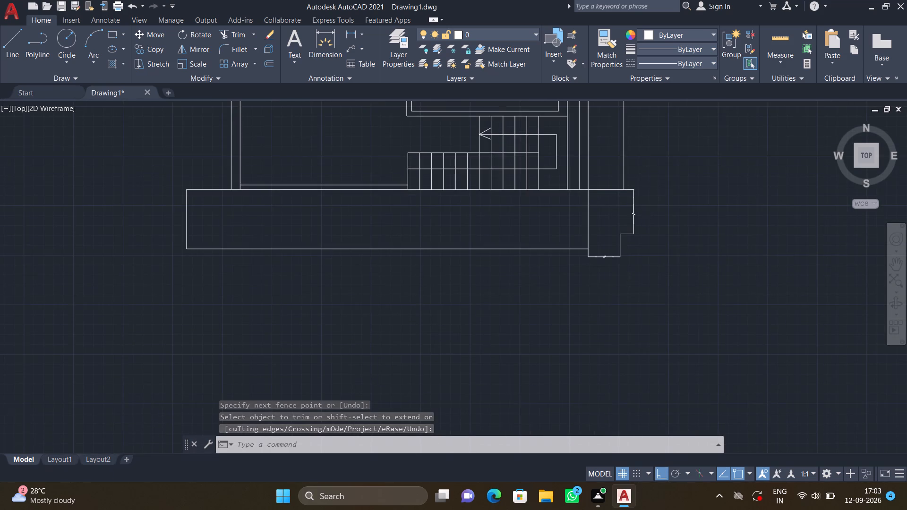
pyautogui.scroll(2, 646, 190)
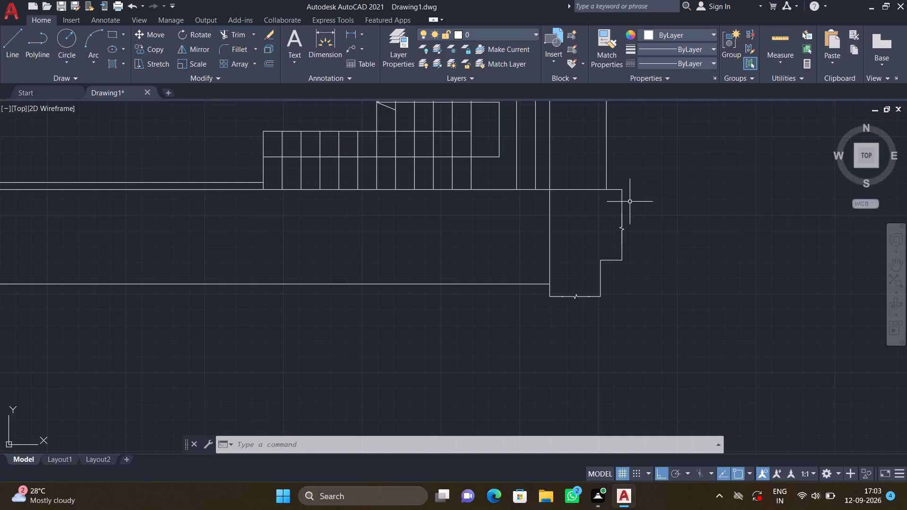
pyautogui.scroll(-2, 616, 211)
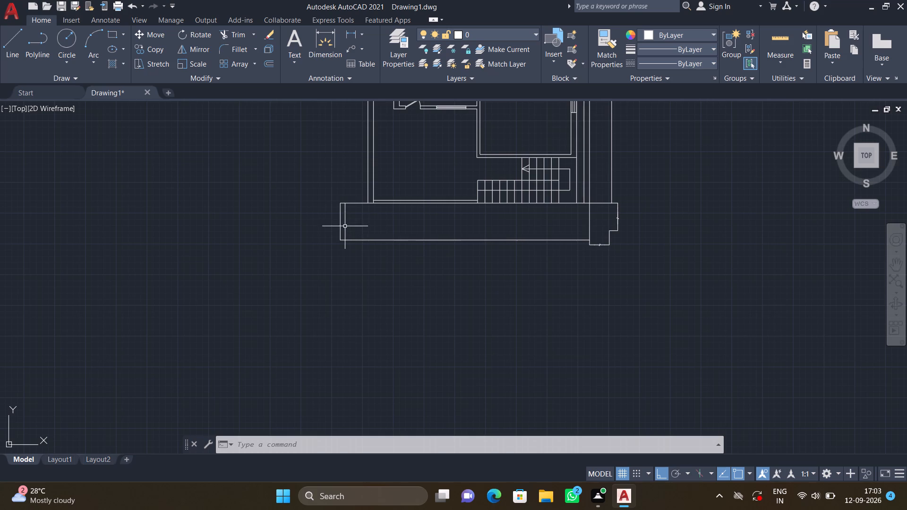
pyautogui.scroll(3, 339, 221)
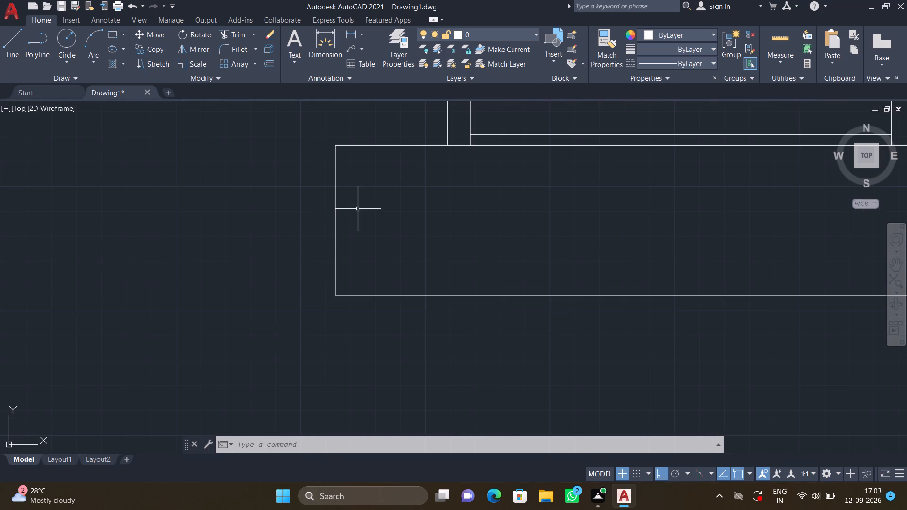
pyautogui.press('l')
pyautogui.press('Return')
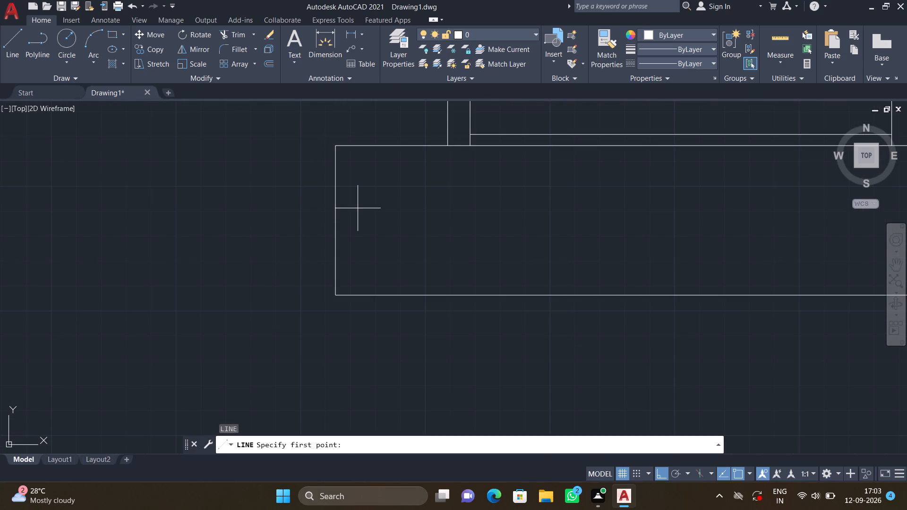
pyautogui.click(312, 201)
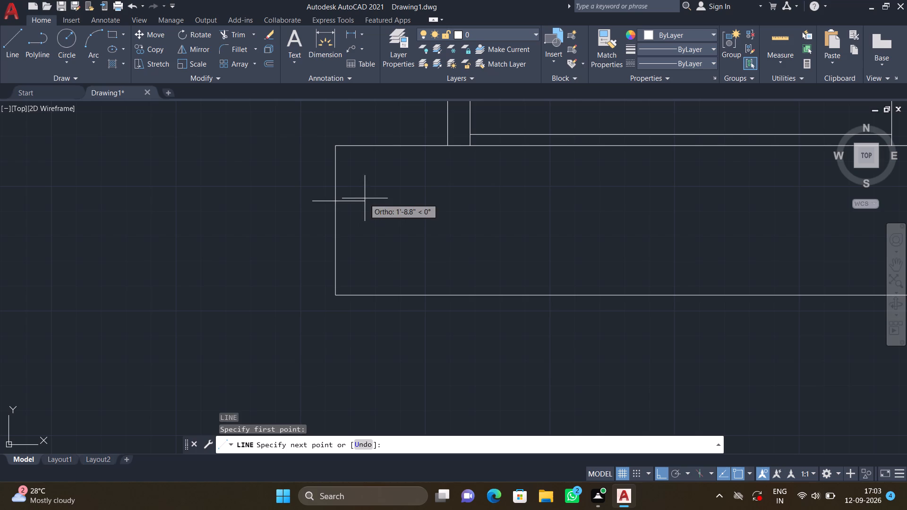
pyautogui.click(368, 199)
pyautogui.press('Return')
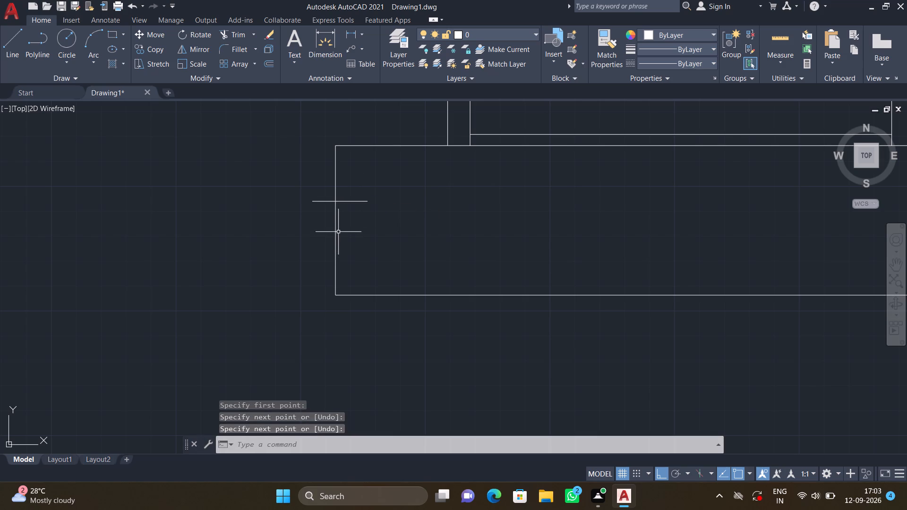
# Draw a second horizontal guide line across the bottom strip's left end edge, below the first guide line.
pyautogui.press('l')
pyautogui.hotkey('shift', 'Return')
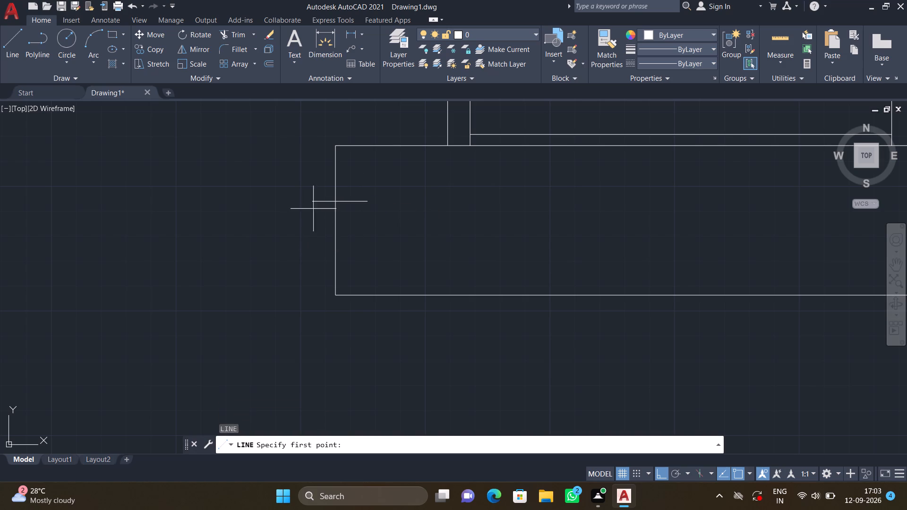
pyautogui.click(311, 254)
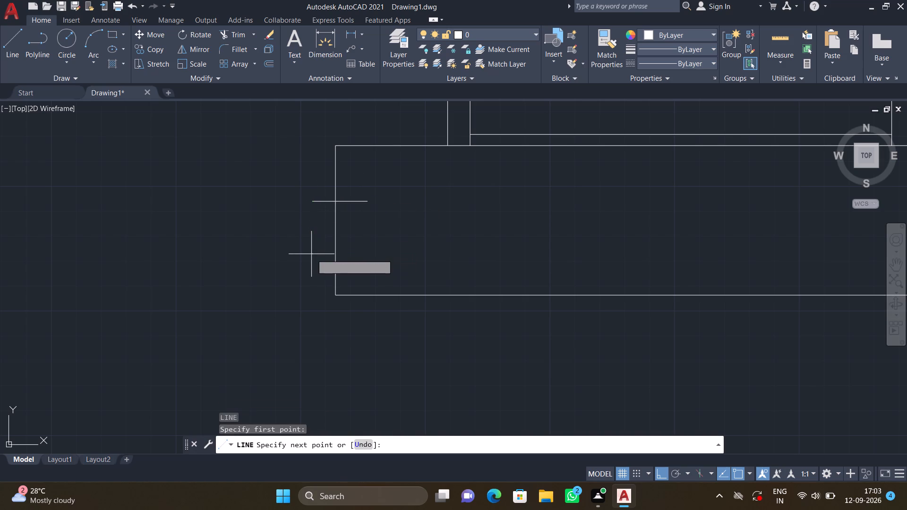
pyautogui.click(371, 255)
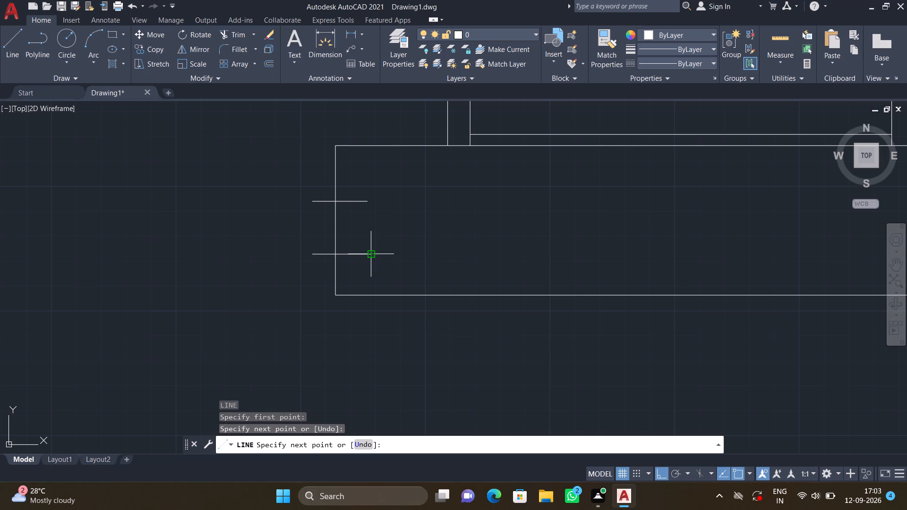
pyautogui.press('Return')
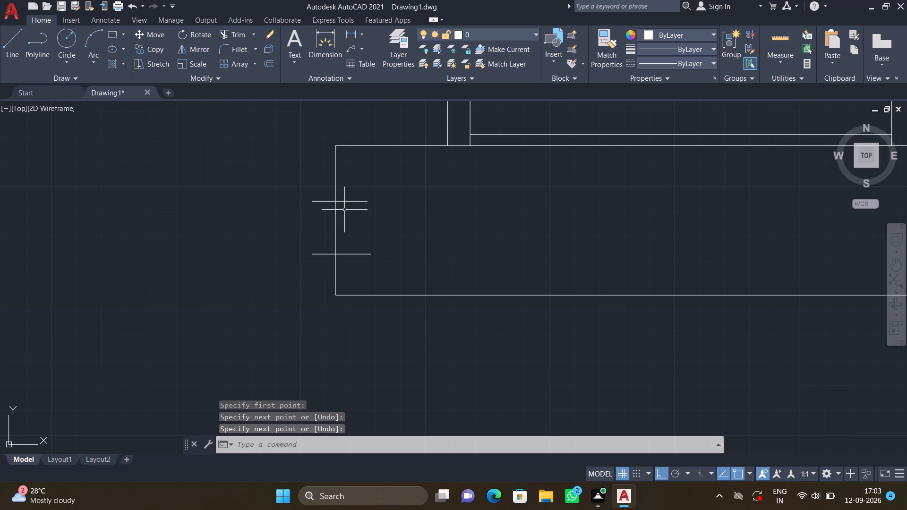
# Add a breakline along the strip's left end edge between the two guide lines, with the break symbol slightly above midway.
pyautogui.write('BREA')
pyautogui.write('KLINE')
pyautogui.hotkey('shift', 'Return')
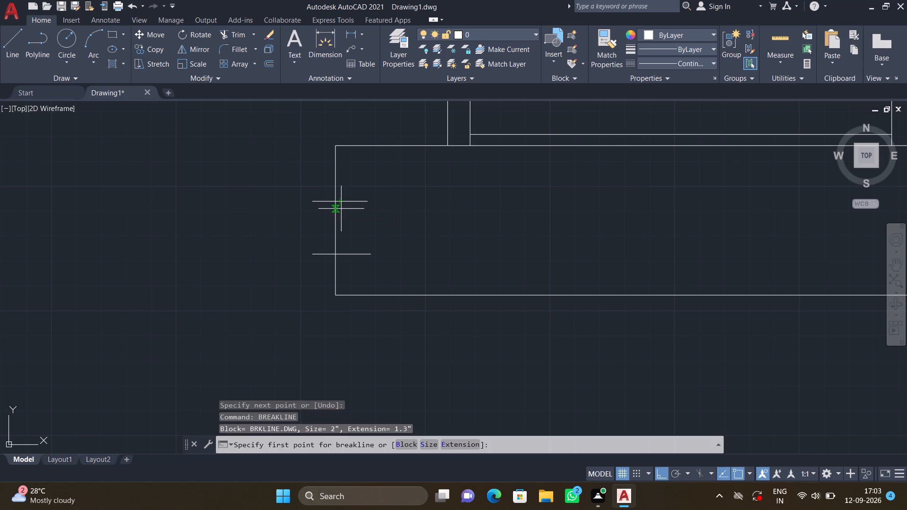
pyautogui.click(333, 203)
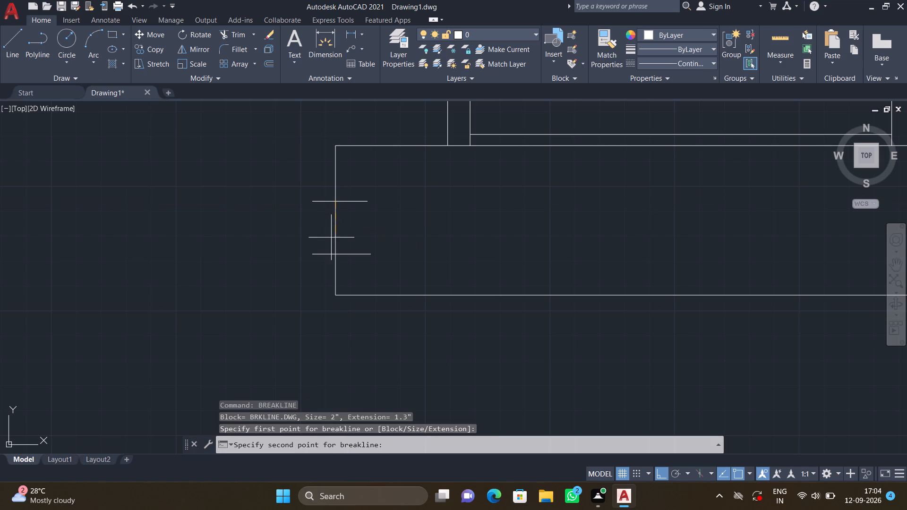
pyautogui.click(335, 255)
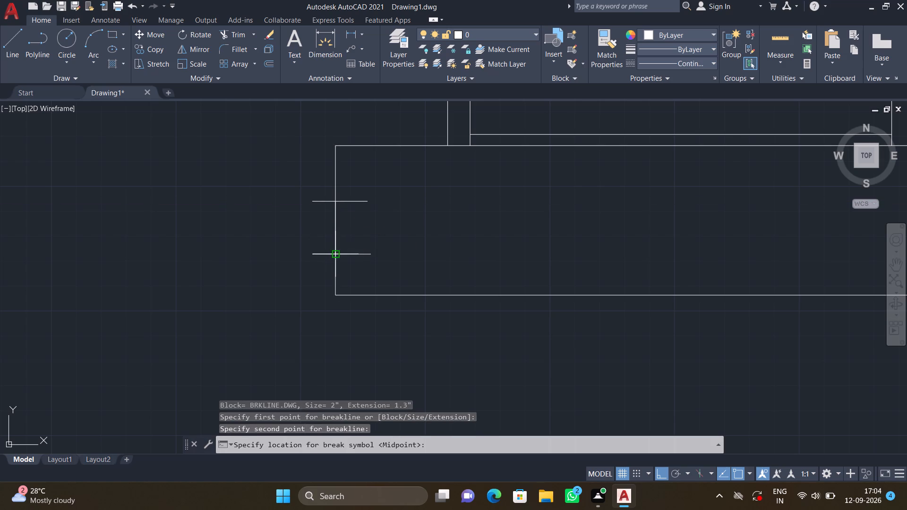
pyautogui.click(333, 221)
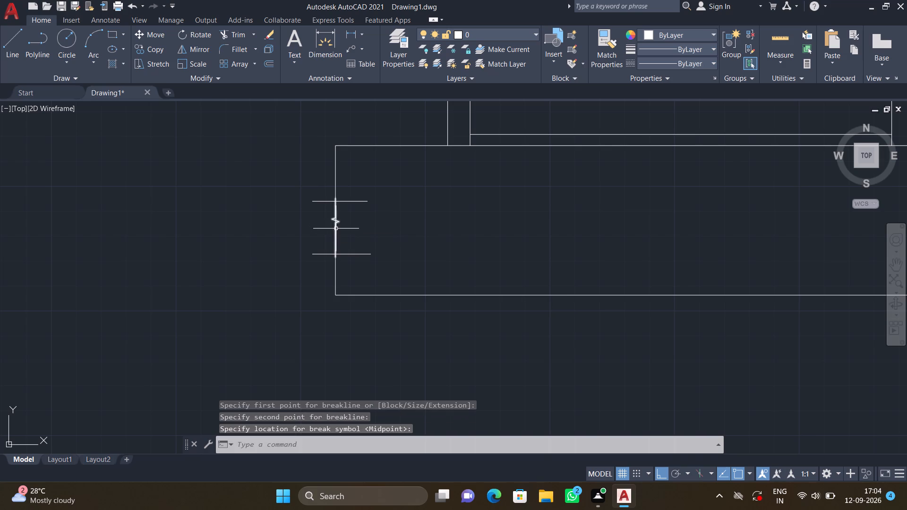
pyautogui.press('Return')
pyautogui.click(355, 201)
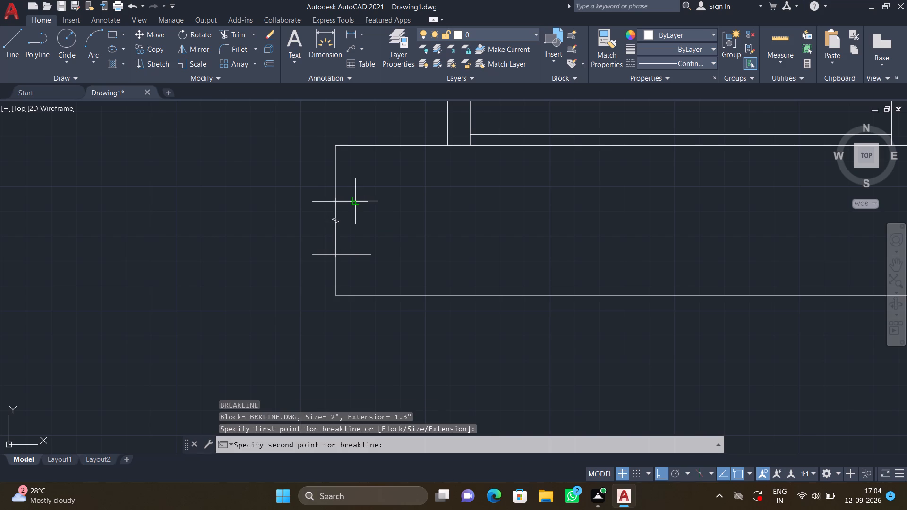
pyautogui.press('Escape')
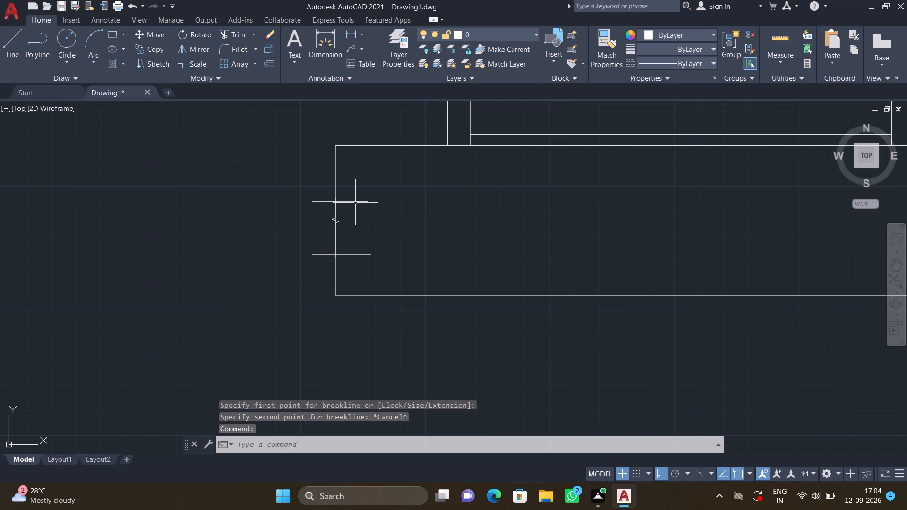
# Delete both horizontal guide lines crossing the bottom strip's left end edge.
pyautogui.click(355, 201)
pyautogui.press('Delete')
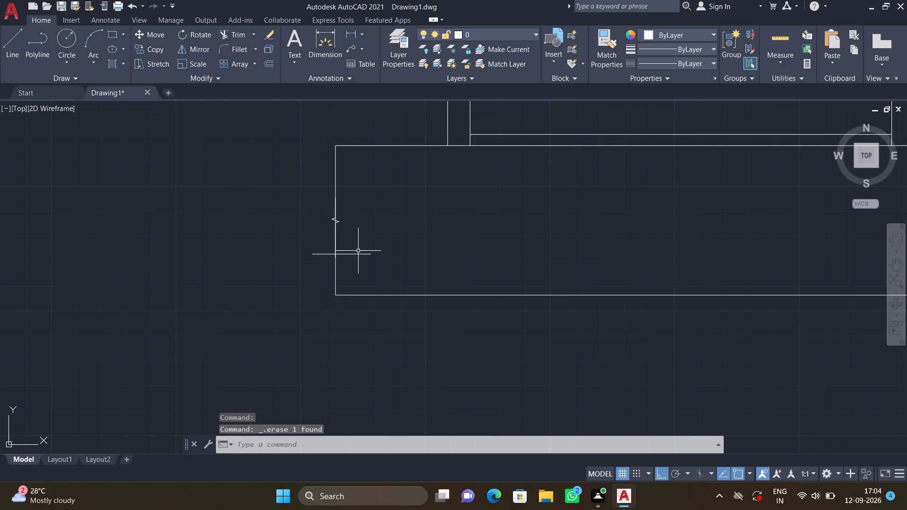
pyautogui.click(358, 254)
pyautogui.press('Delete')
# Trim away the two straight edge segments running through the break symbol on the bottom strip's left end edge.
pyautogui.scroll(4, 329, 214)
pyautogui.press('t')
pyautogui.press('r')
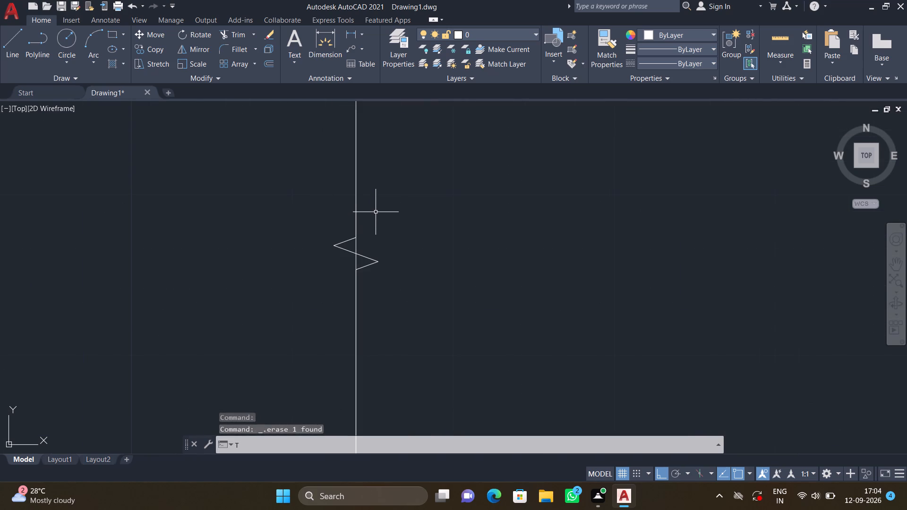
pyautogui.press('Return')
pyautogui.click(356, 247)
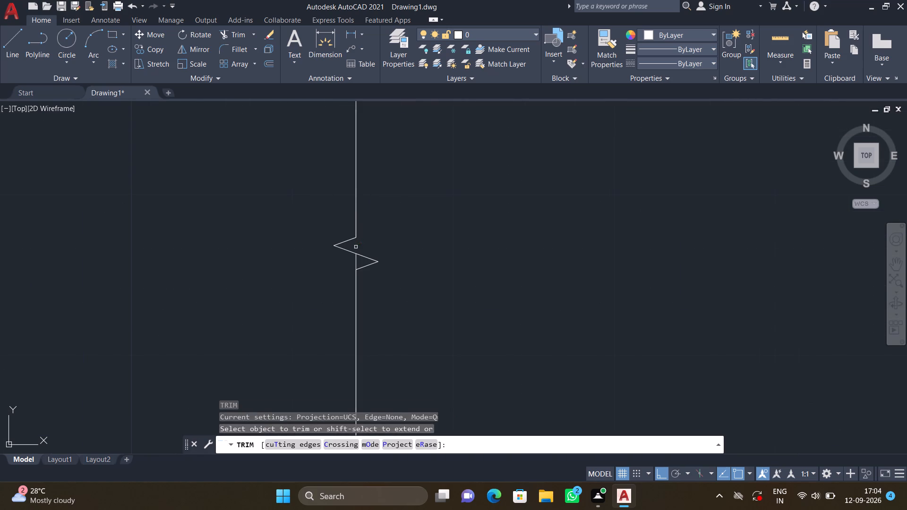
pyautogui.click(355, 263)
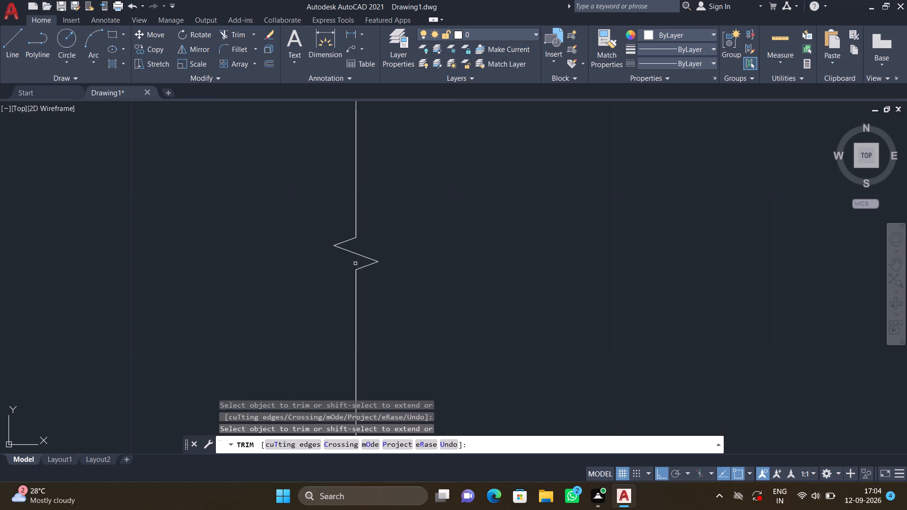
pyautogui.press('Return')
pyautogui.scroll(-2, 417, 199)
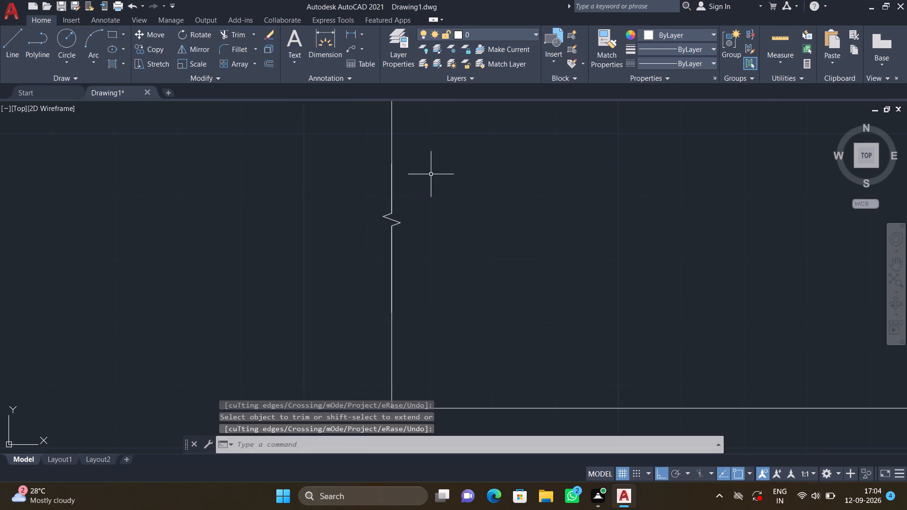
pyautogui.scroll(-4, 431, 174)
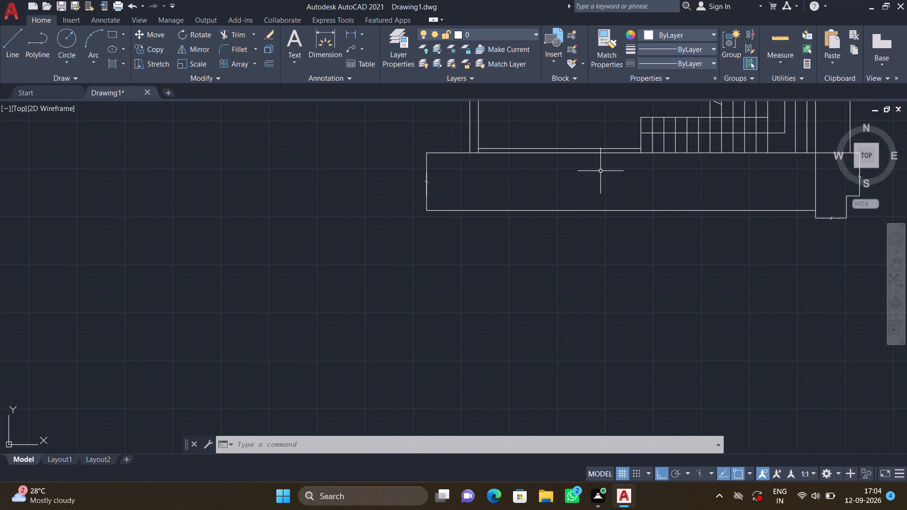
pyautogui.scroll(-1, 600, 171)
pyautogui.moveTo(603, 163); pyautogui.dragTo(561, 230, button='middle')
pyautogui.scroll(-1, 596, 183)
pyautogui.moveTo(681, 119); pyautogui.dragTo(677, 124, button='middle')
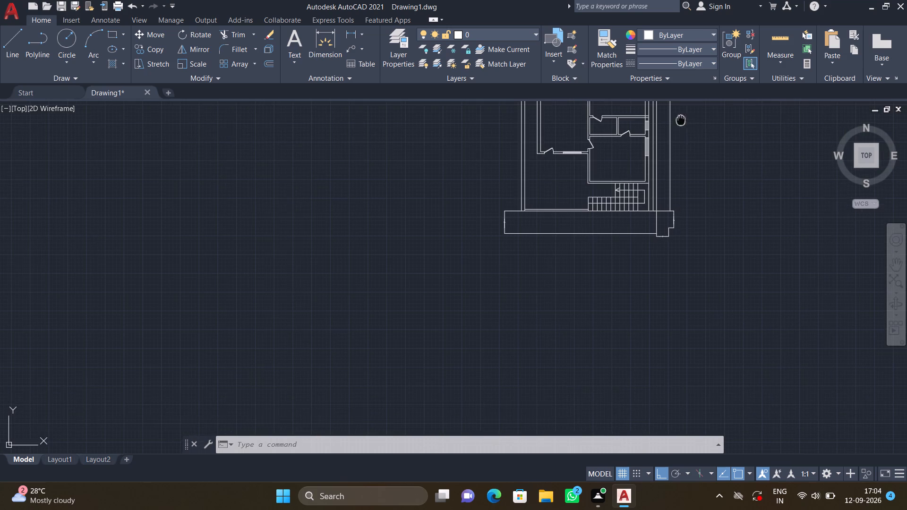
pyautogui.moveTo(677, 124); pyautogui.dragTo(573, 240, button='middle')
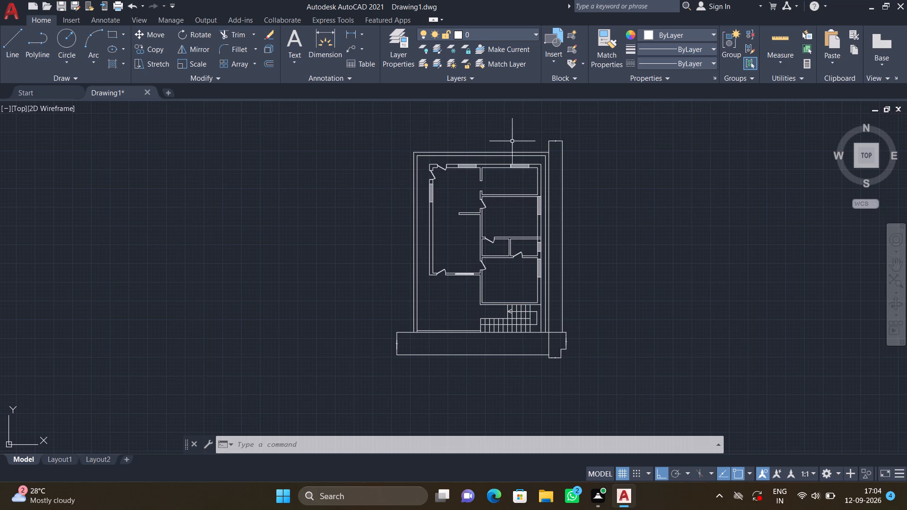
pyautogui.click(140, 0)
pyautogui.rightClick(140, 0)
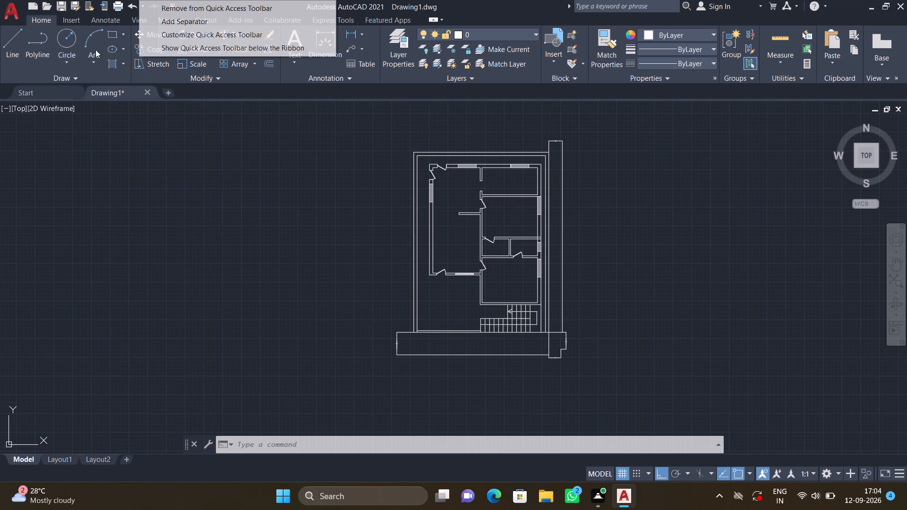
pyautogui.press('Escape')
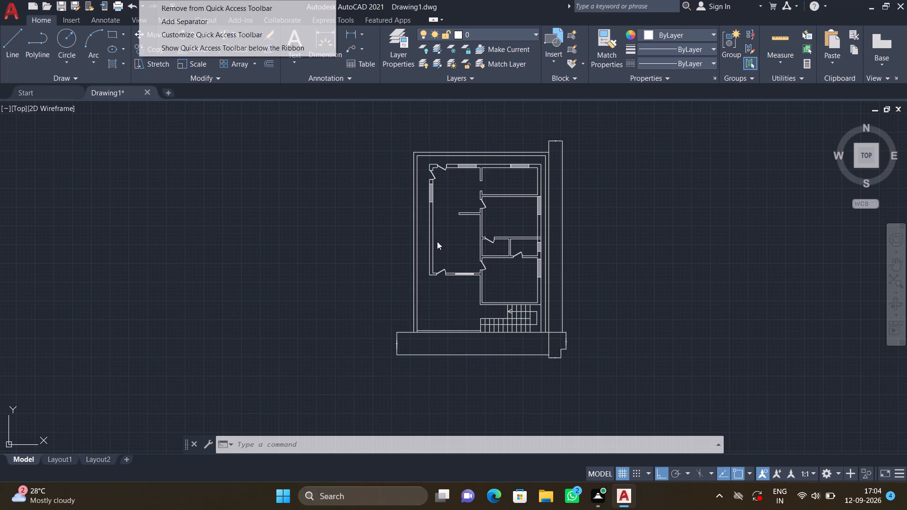
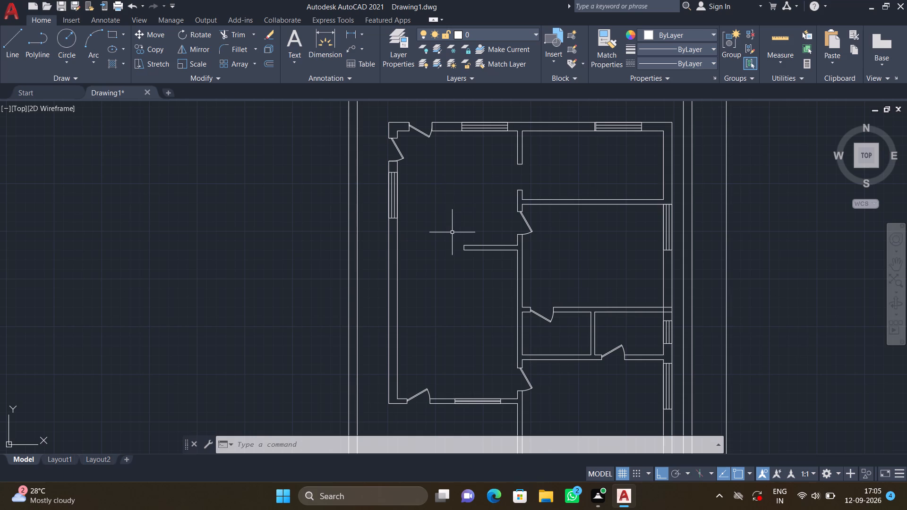
# Add multiline text reading DINING with 10'6"*10'0" on the line below, in the upper-left room of the floor plan.
pyautogui.scroll(-1, 452, 232)
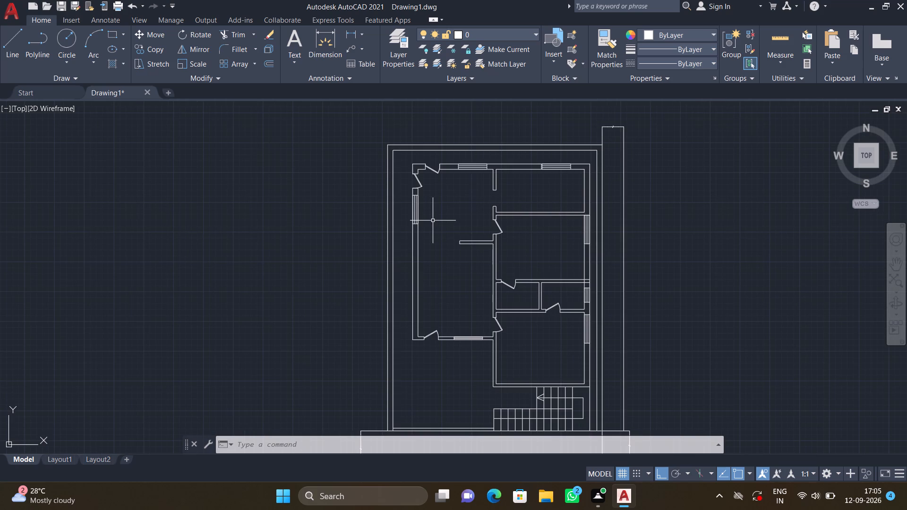
pyautogui.write('MT')
pyautogui.press('Return')
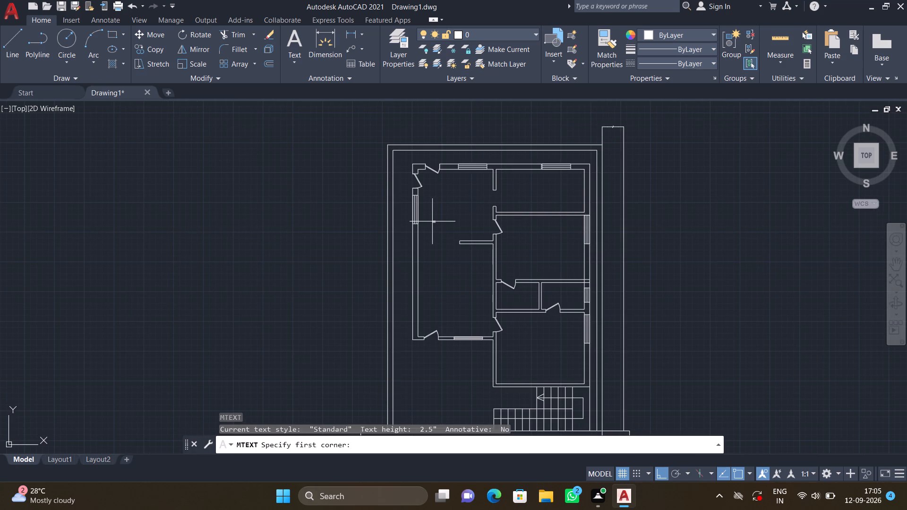
pyautogui.scroll(2, 432, 222)
pyautogui.click(429, 221)
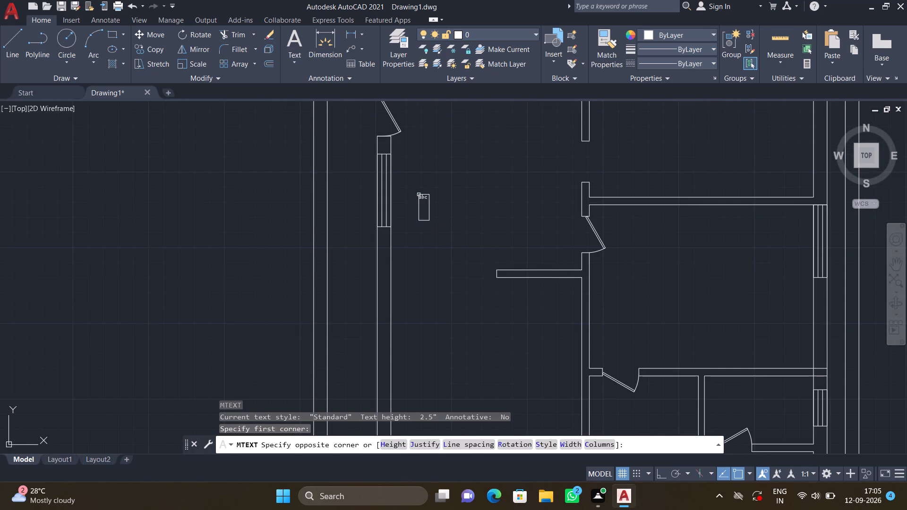
pyautogui.click(545, 155)
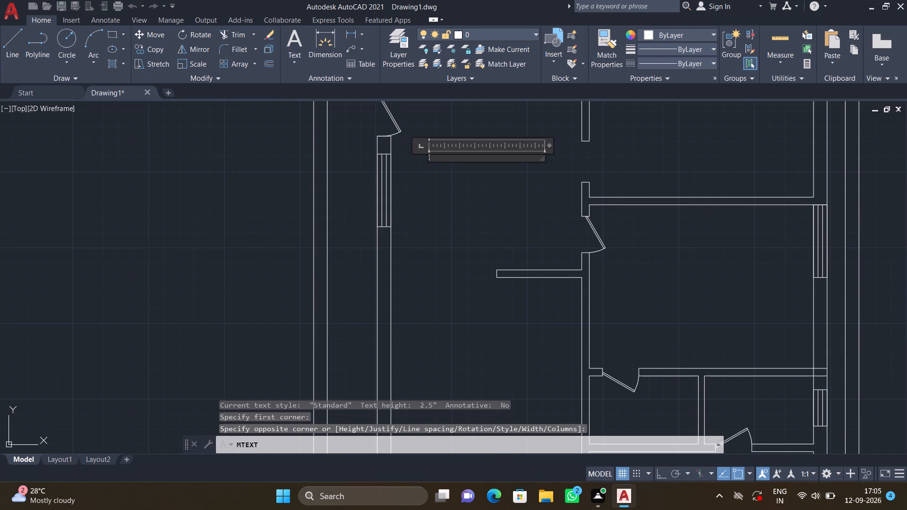
pyautogui.write('DINING')
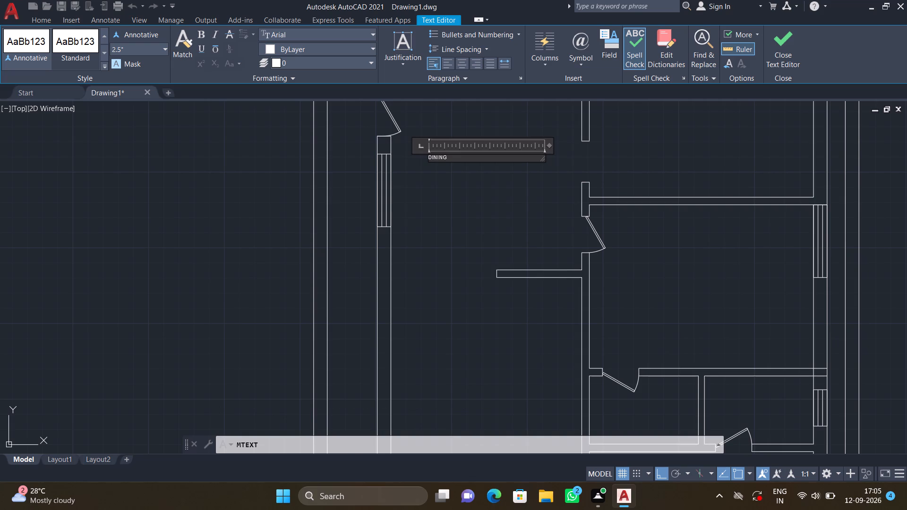
pyautogui.press('Return')
pyautogui.write("10'")
pyautogui.write('6"')
pyautogui.press('*')
pyautogui.write('10')
pyautogui.press("'")
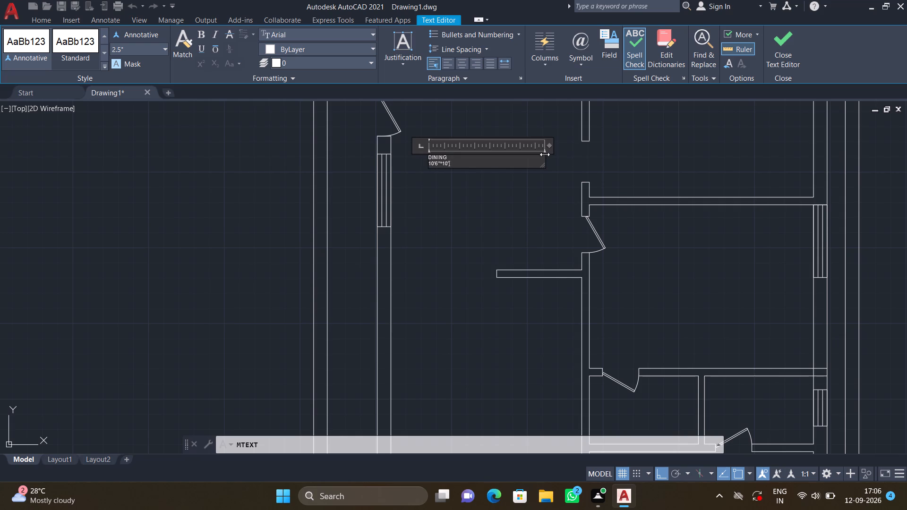
pyautogui.write('0"')
pyautogui.press('Return')
pyautogui.press('Escape')
pyautogui.click(467, 249)
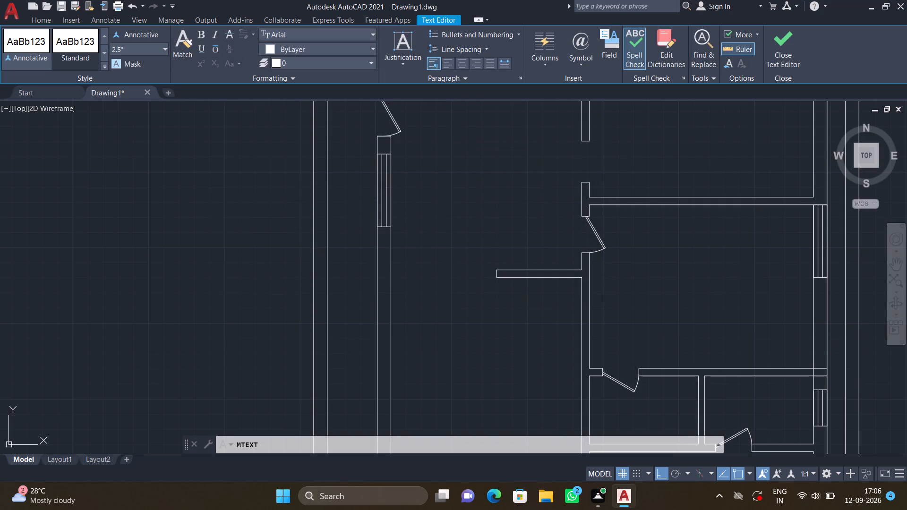
# Move the DINING label with Ortho off to the middle of the dining area, above the short partition wall.
pyautogui.press('m')
pyautogui.press('Return')
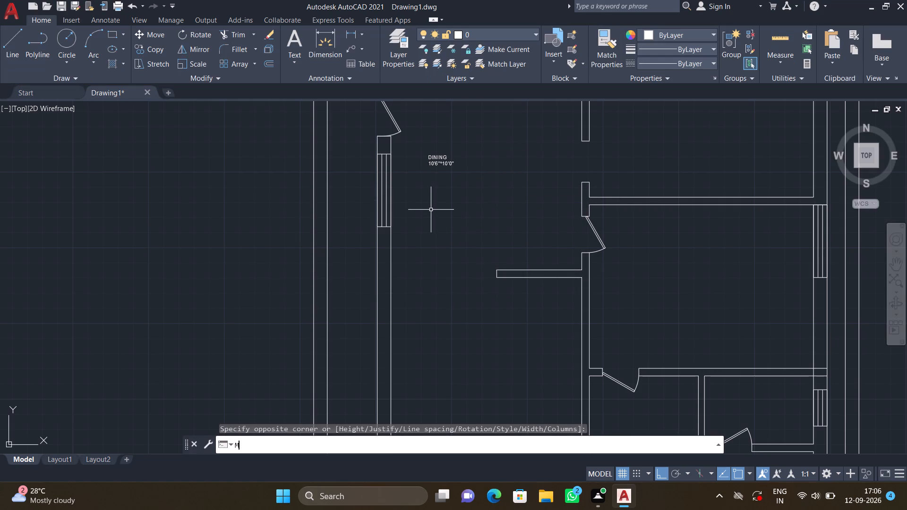
pyautogui.click(433, 159)
pyautogui.press('Return')
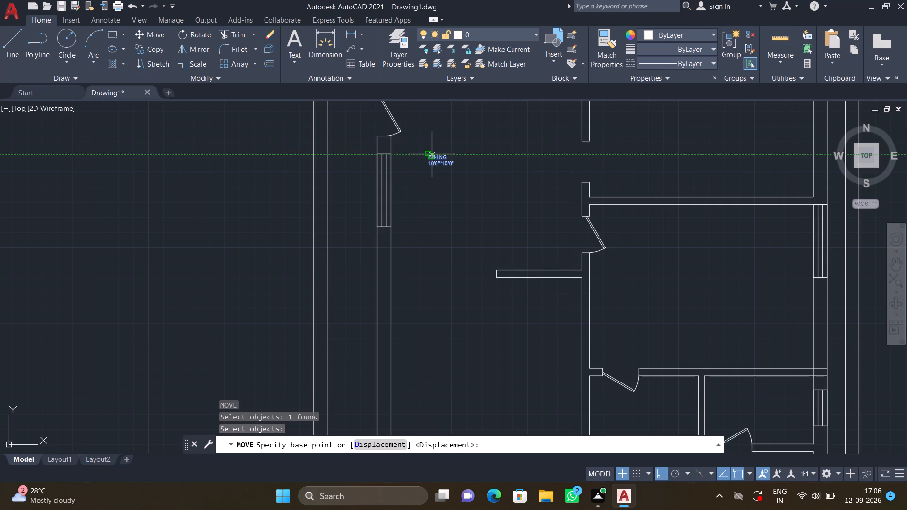
pyautogui.click(433, 154)
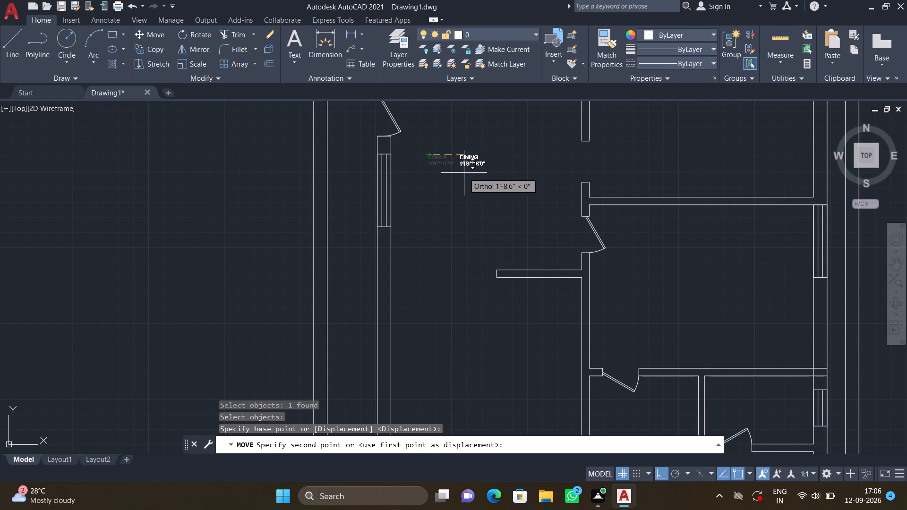
pyautogui.press('F8')
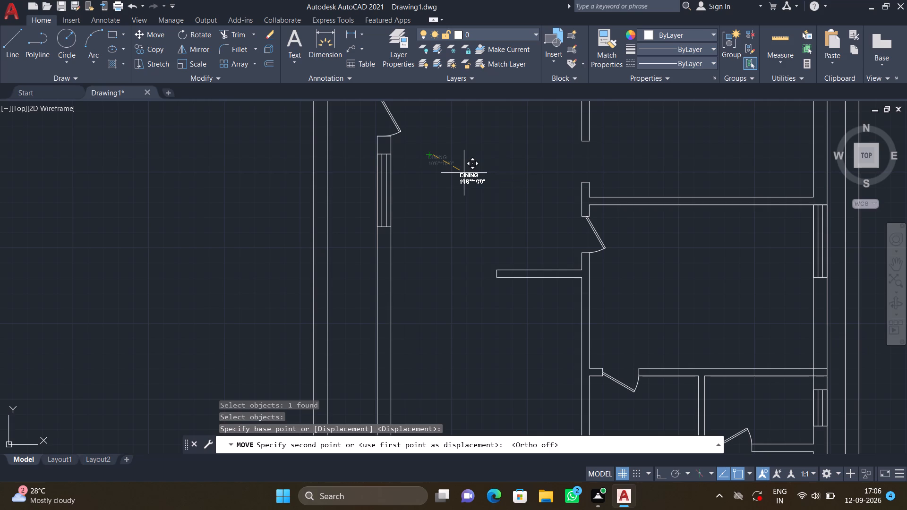
pyautogui.scroll(-1, 464, 173)
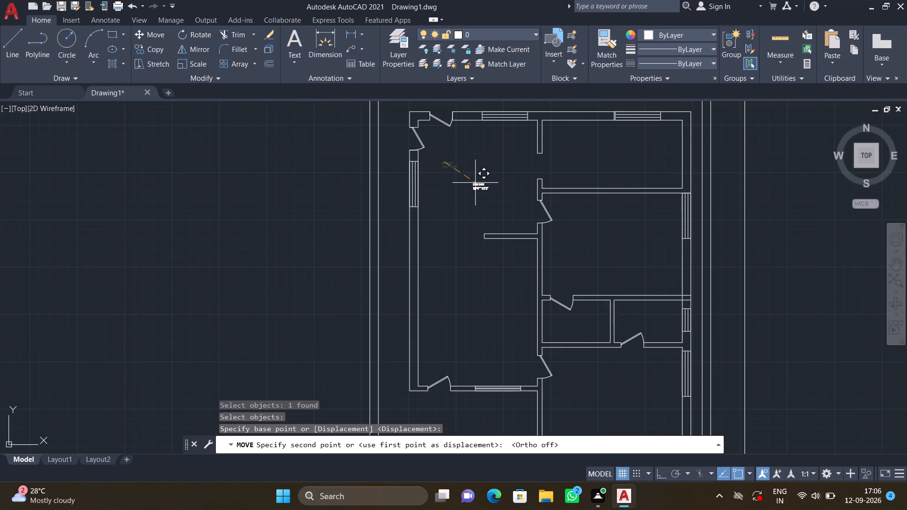
pyautogui.click(474, 181)
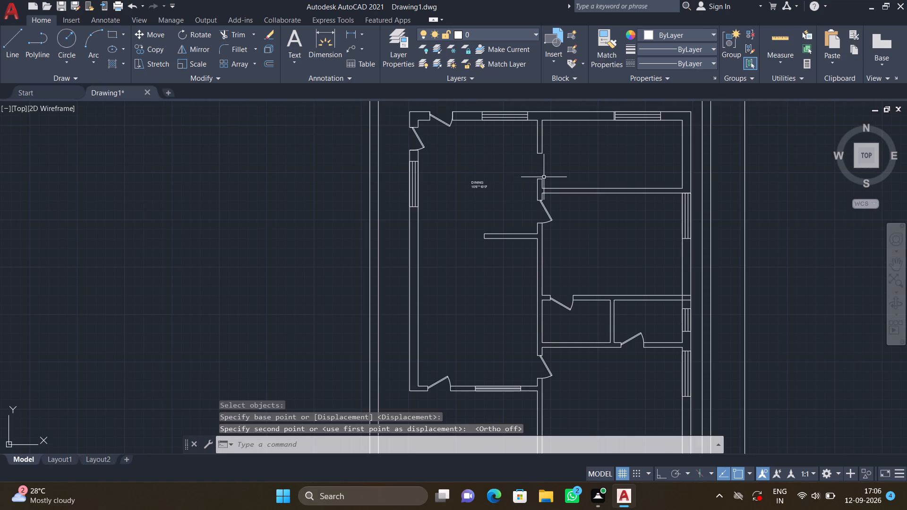
# Add multiline text reading KITCHEN with 12'4"*6'0" on the line below, in the upper-right room of the plan.
pyautogui.moveTo(551, 178); pyautogui.dragTo(448, 201, button='middle')
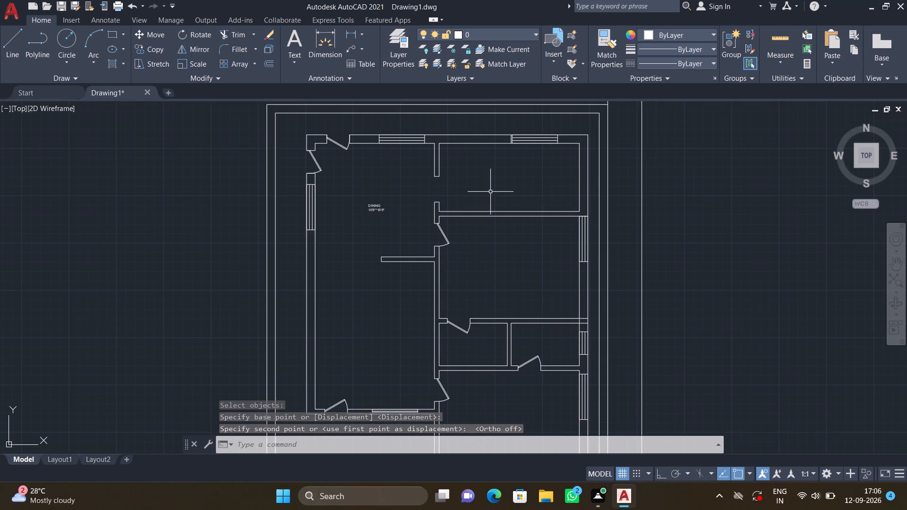
pyautogui.scroll(1, 490, 192)
pyautogui.write('MT')
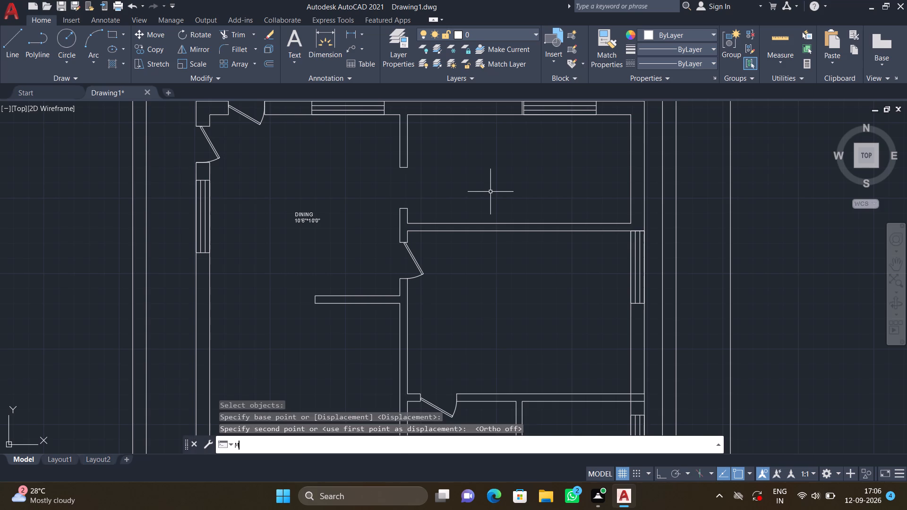
pyautogui.press('Return')
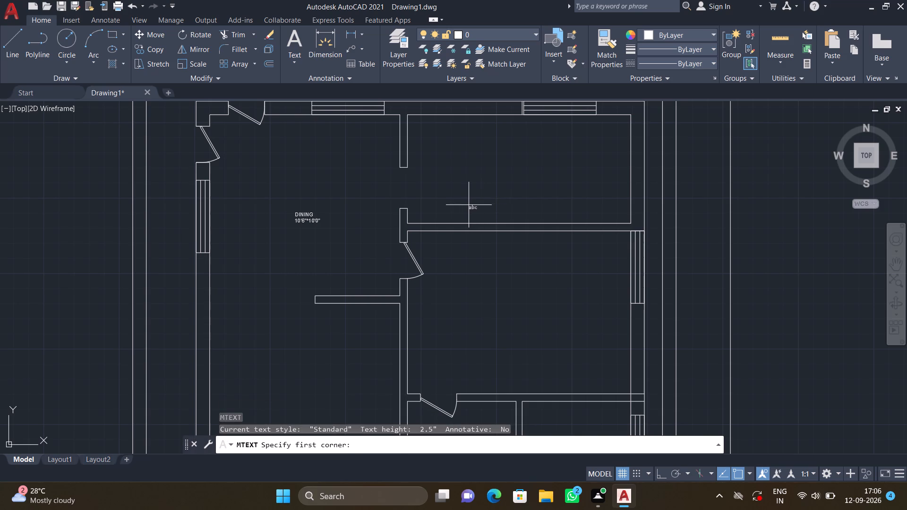
pyautogui.click(465, 188)
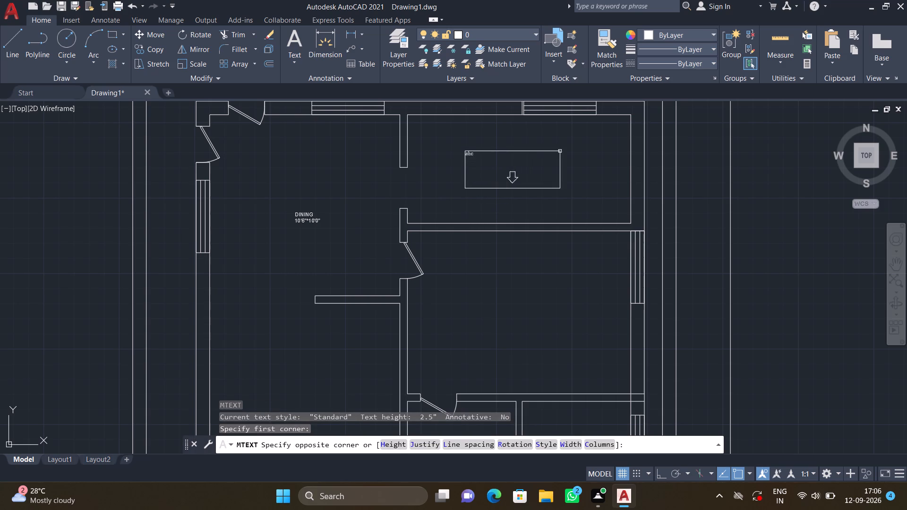
pyautogui.click(598, 145)
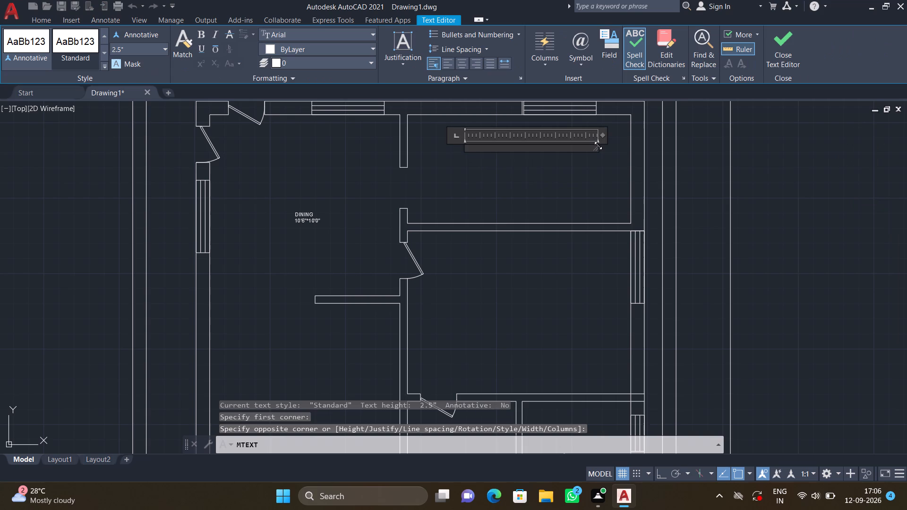
pyautogui.write('KITCHE')
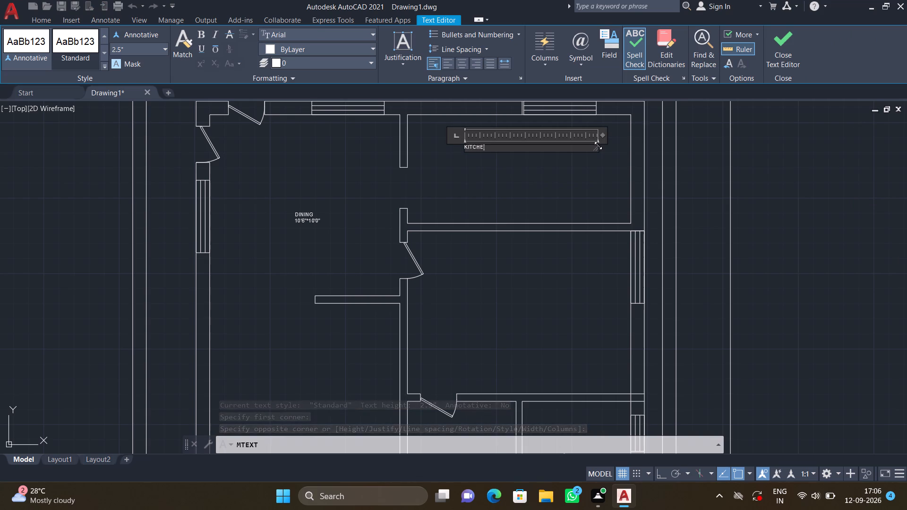
pyautogui.press('n')
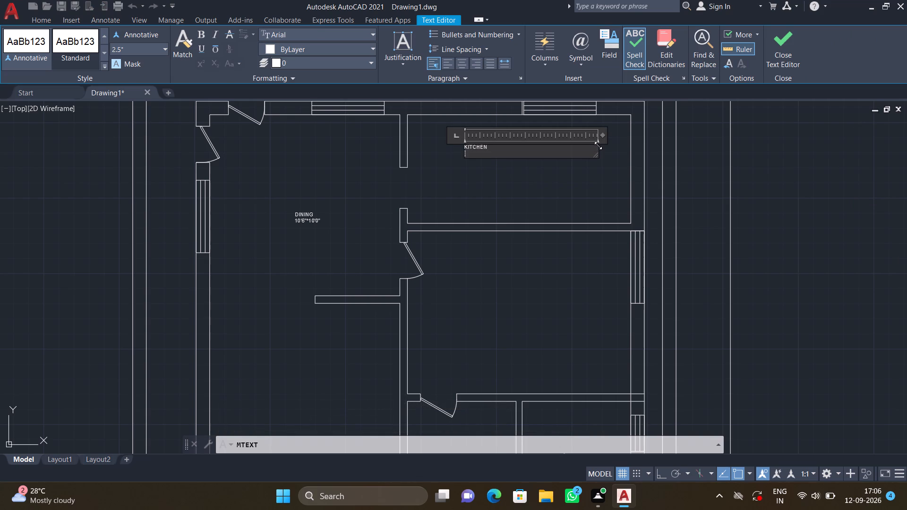
pyautogui.press('Return')
pyautogui.write("12'")
pyautogui.write('4"')
pyautogui.press('*')
pyautogui.write("6'")
pyautogui.write('0"')
pyautogui.press('Return')
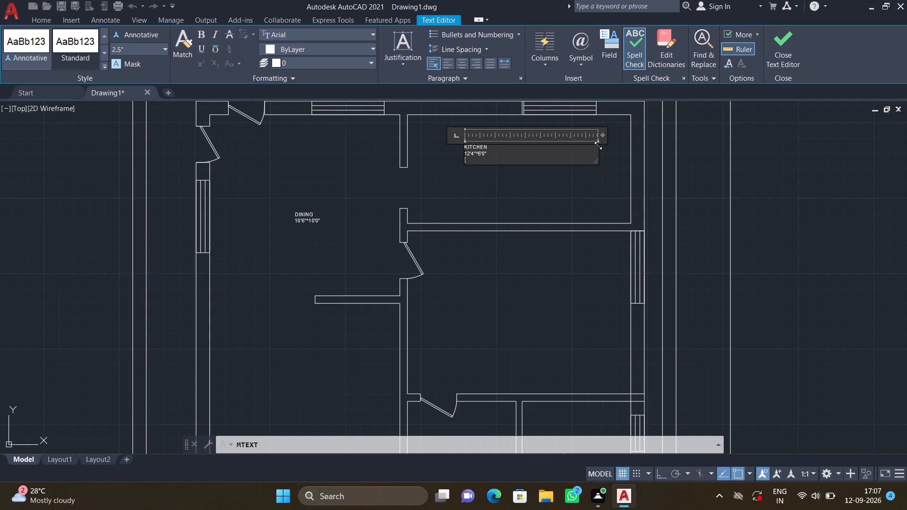
pyautogui.press('Escape')
pyautogui.click(478, 245)
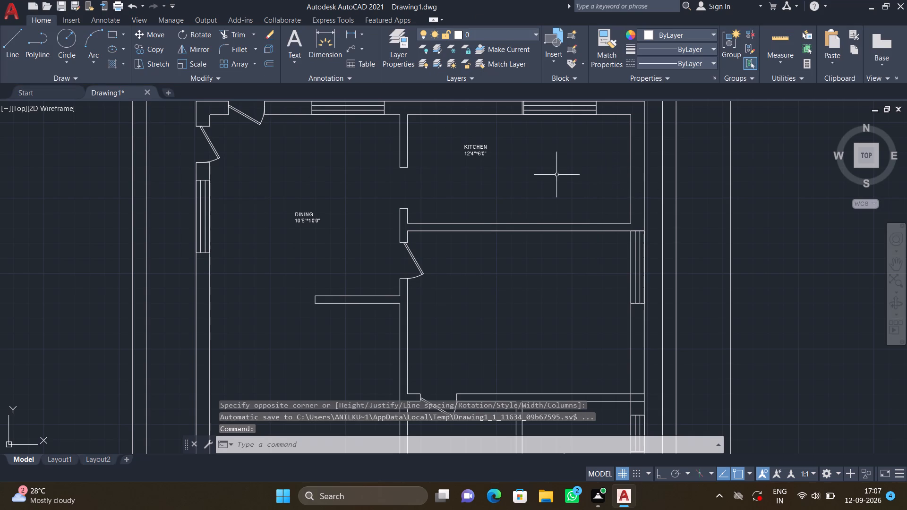
# Move the KITCHEN label to the middle of the kitchen.
pyautogui.press('m')
pyautogui.press('Return')
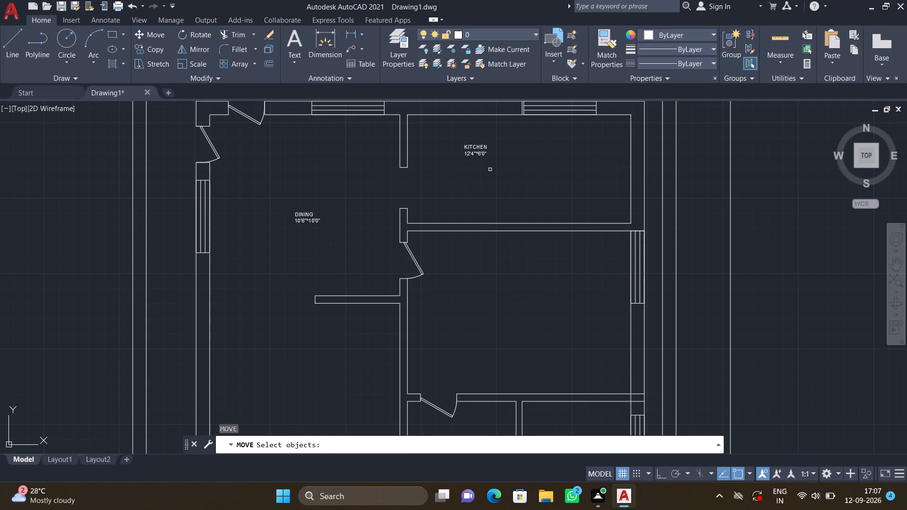
pyautogui.click(481, 154)
pyautogui.press('Return')
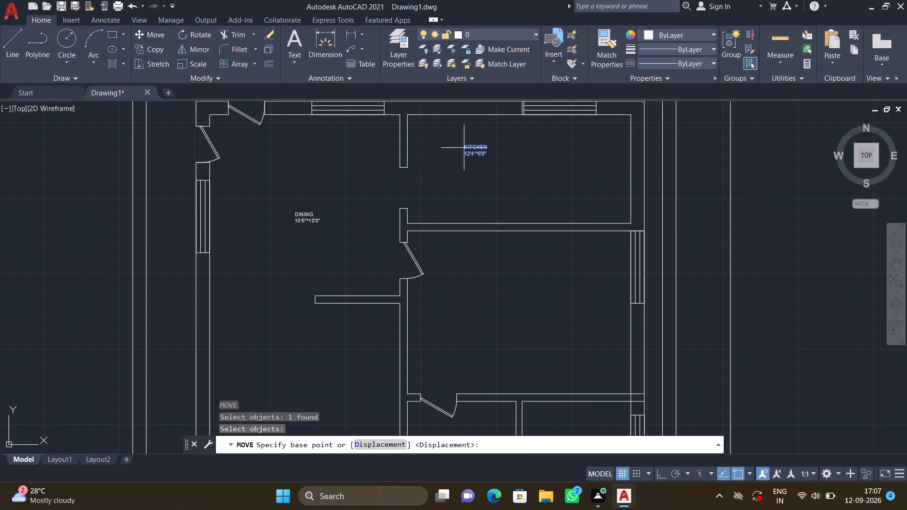
pyautogui.click(463, 146)
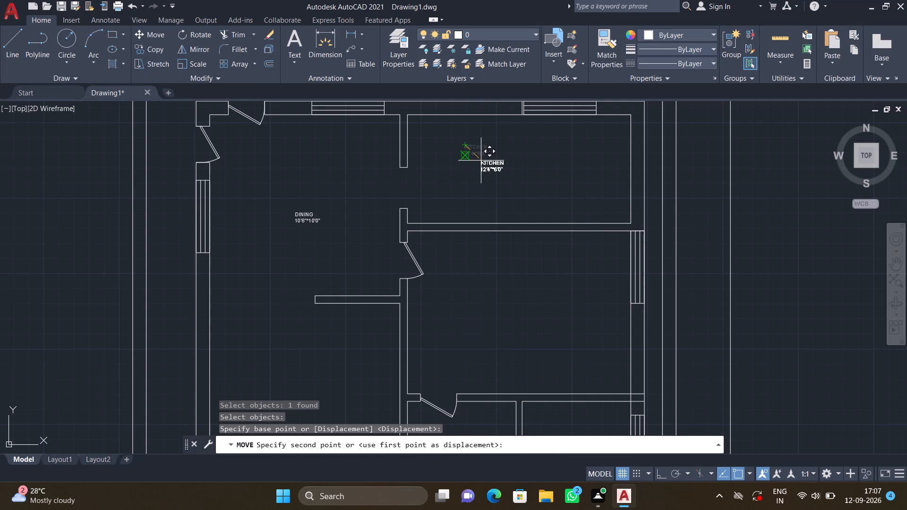
pyautogui.scroll(1, 501, 172)
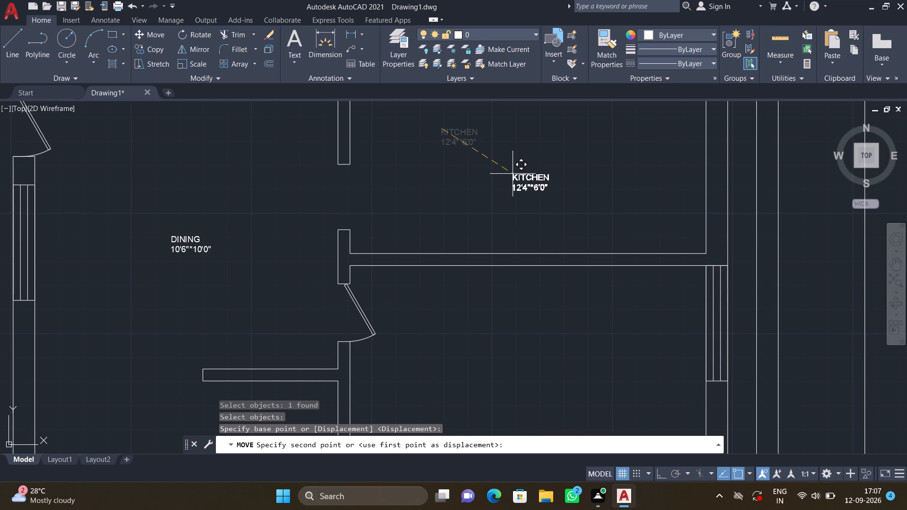
pyautogui.click(513, 174)
# Add multiline text reading BEDROOM with 12'4"*9'0" on the line below, in the room directly below the kitchen.
pyautogui.scroll(-1, 514, 175)
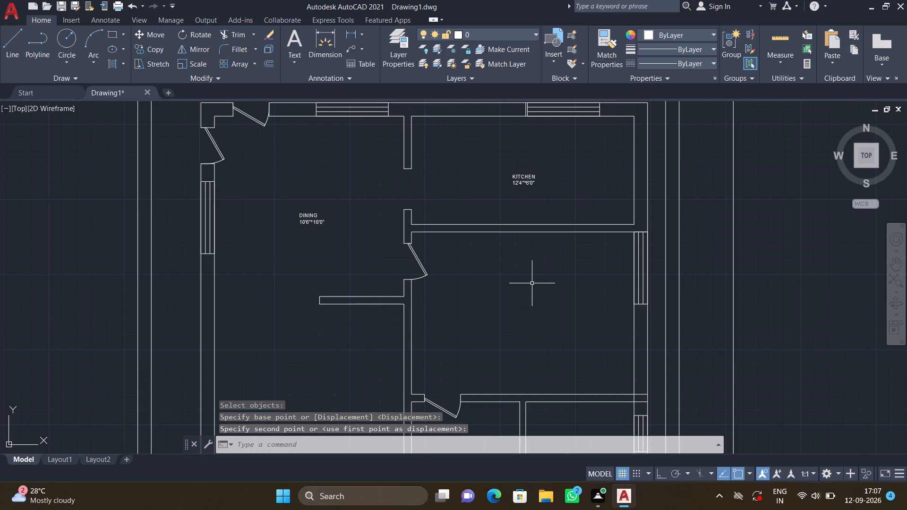
pyautogui.write('MT')
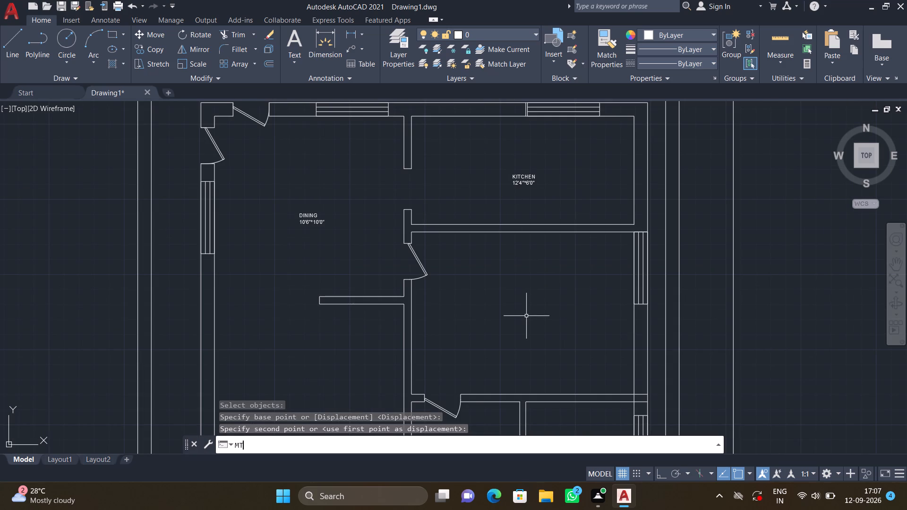
pyautogui.press('Return')
pyautogui.click(500, 328)
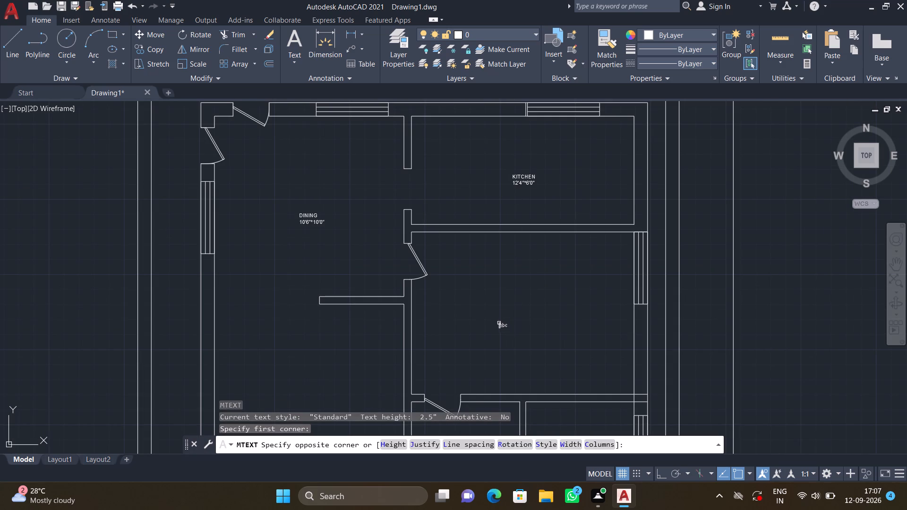
pyautogui.click(569, 279)
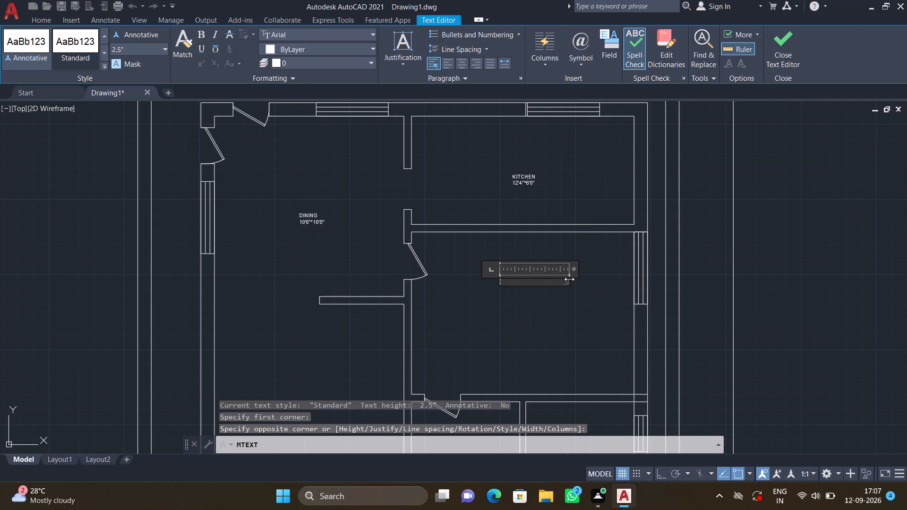
pyautogui.write('BEDROOM')
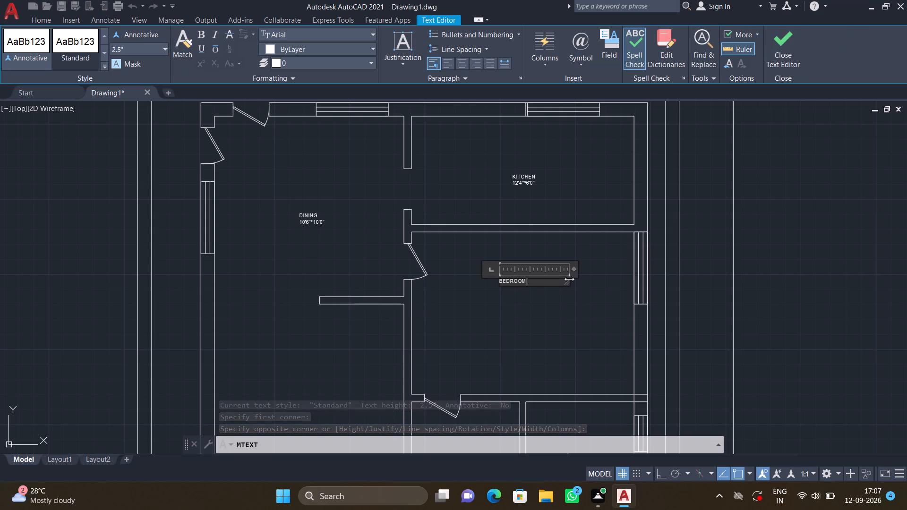
pyautogui.press('Return')
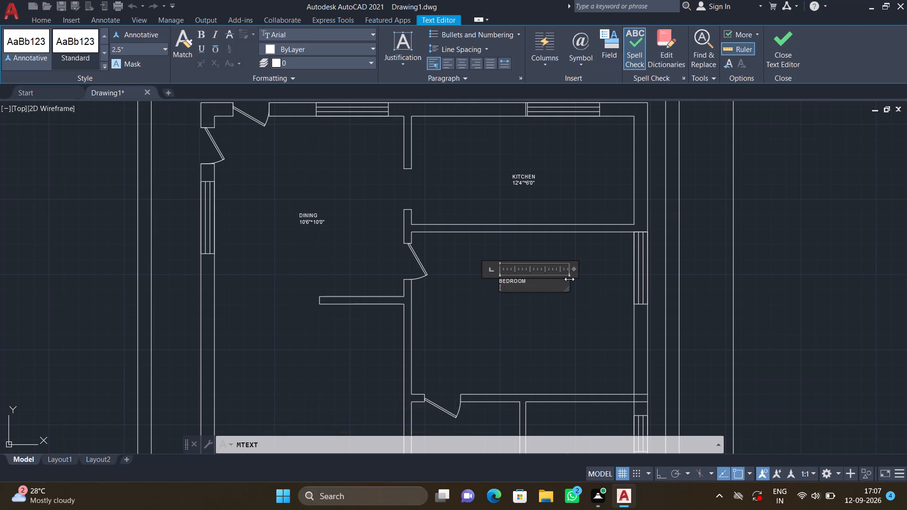
pyautogui.write("12'")
pyautogui.write('4"')
pyautogui.press('*')
pyautogui.write("9'")
pyautogui.write('0"')
pyautogui.press('Return')
pyautogui.press('Escape')
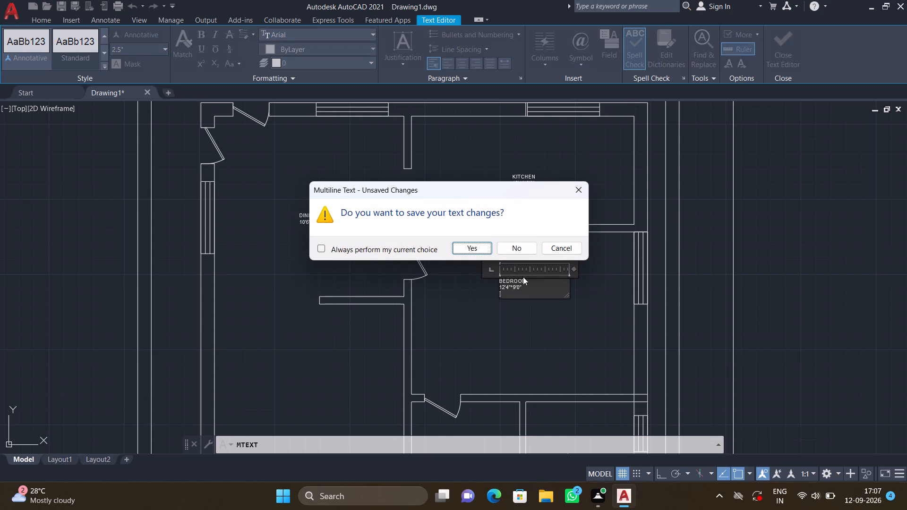
pyautogui.click(479, 247)
# Move the BEDROOM label slightly down to the middle of the bedroom.
pyautogui.scroll(-1, 484, 256)
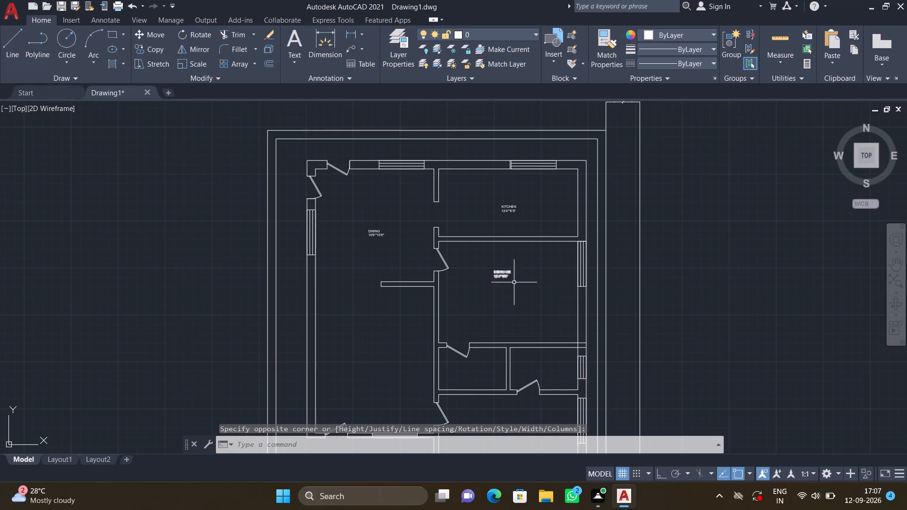
pyautogui.scroll(2, 514, 282)
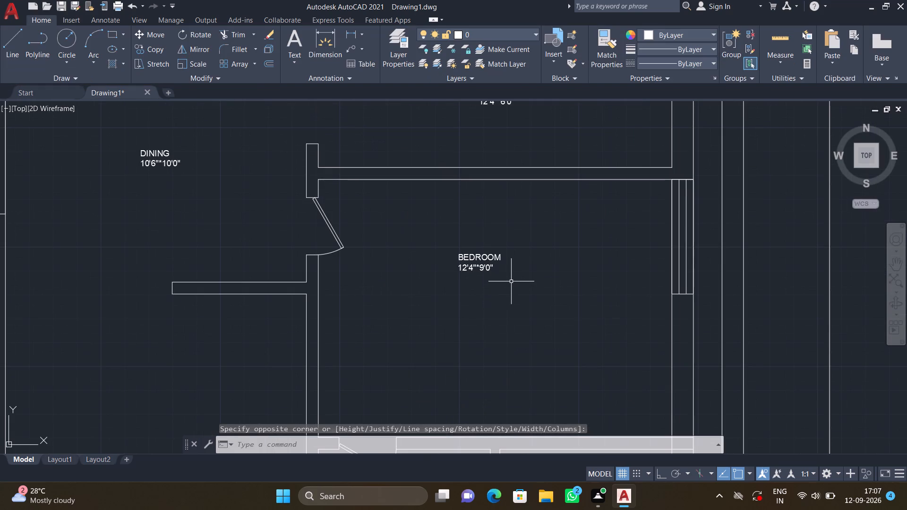
pyautogui.press('m')
pyautogui.press('Return')
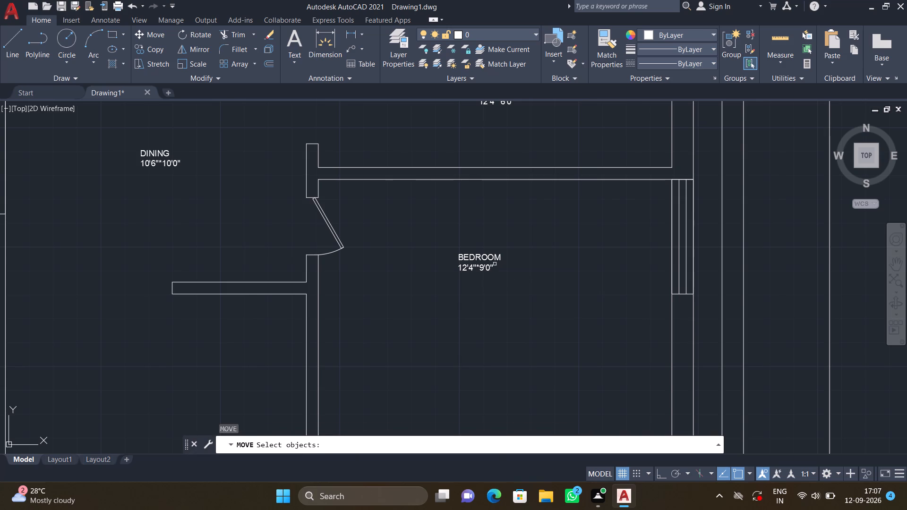
pyautogui.click(492, 260)
pyautogui.press('Return')
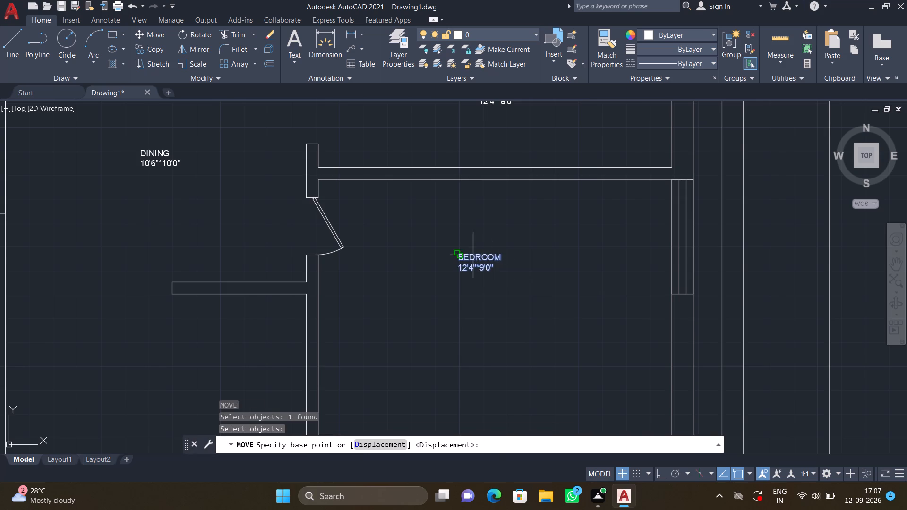
pyautogui.moveTo(460, 253); pyautogui.dragTo(461, 261)
pyautogui.scroll(-2, 476, 289)
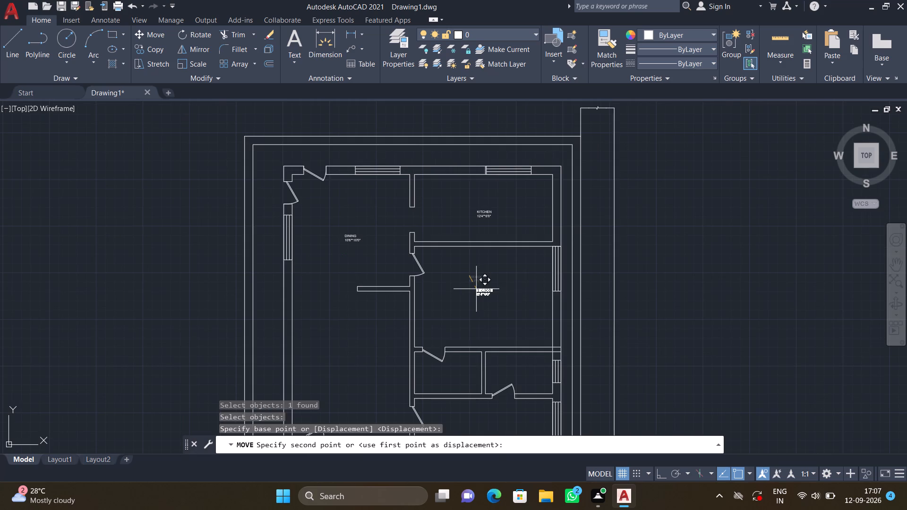
pyautogui.scroll(1, 468, 302)
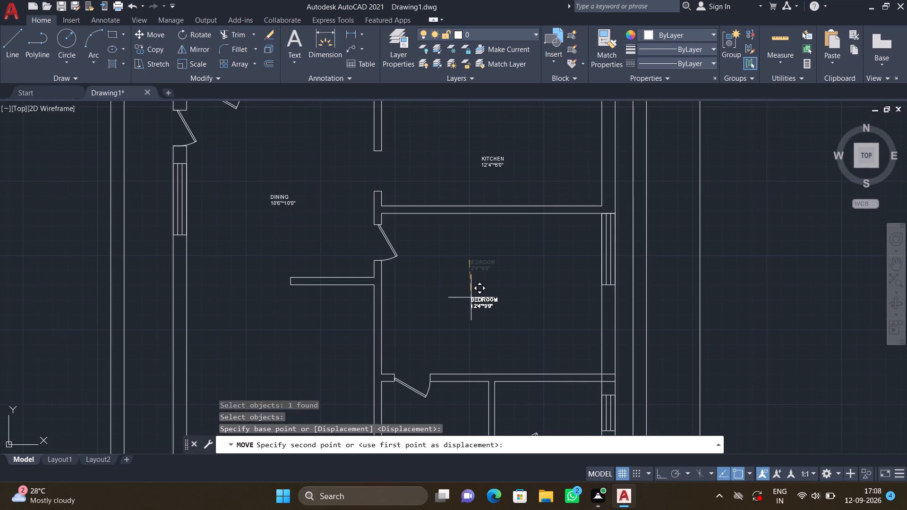
pyautogui.scroll(1, 475, 291)
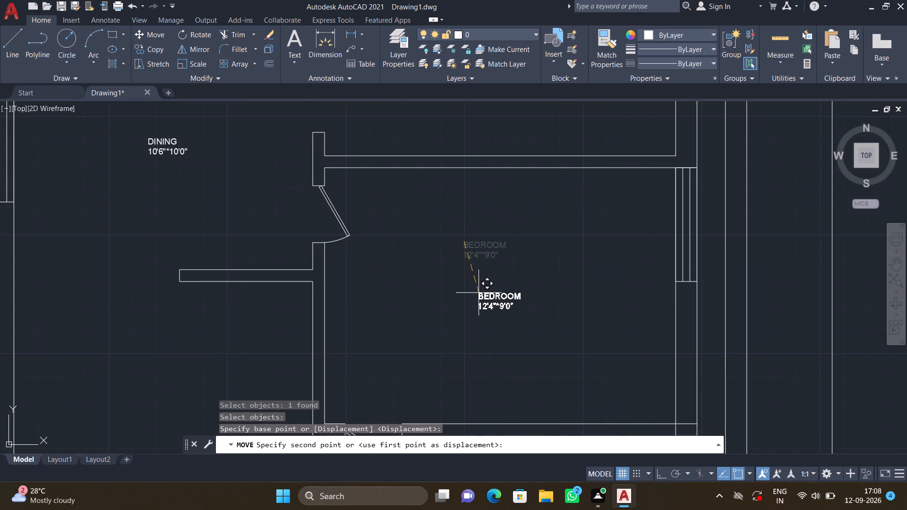
pyautogui.click(479, 294)
# Add multiline text reading TOILET with 6'0"*3'9" on the line below, in the left of the two small rooms below the bedroom.
pyautogui.scroll(-2, 478, 282)
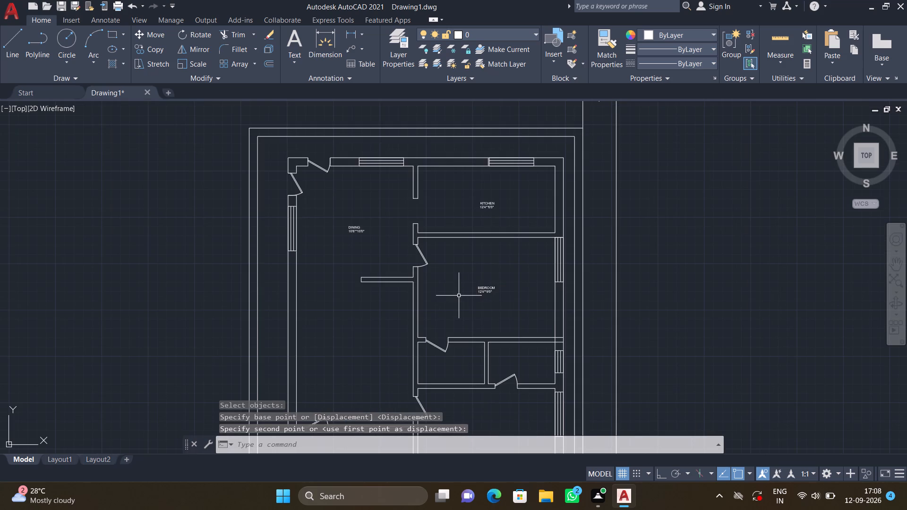
pyautogui.moveTo(448, 352); pyautogui.dragTo(448, 349, button='middle')
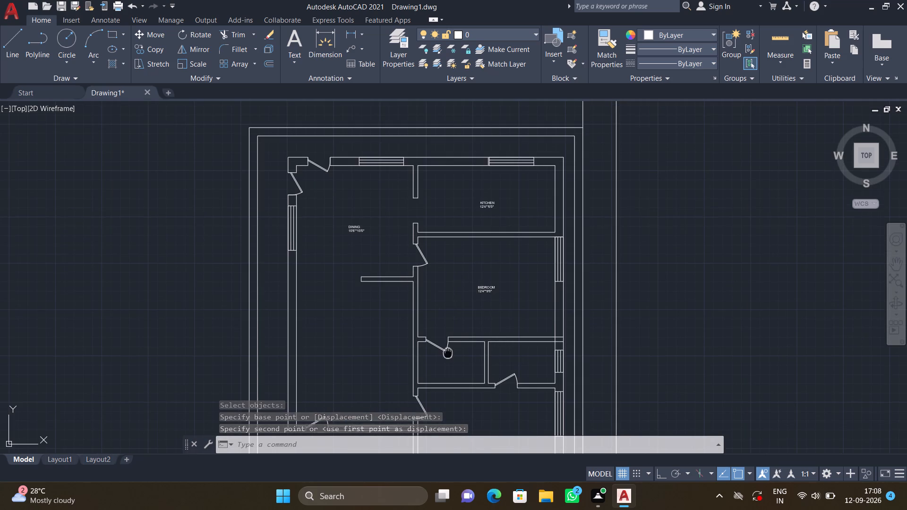
pyautogui.moveTo(448, 349); pyautogui.dragTo(441, 308, button='middle')
pyautogui.scroll(2, 444, 325)
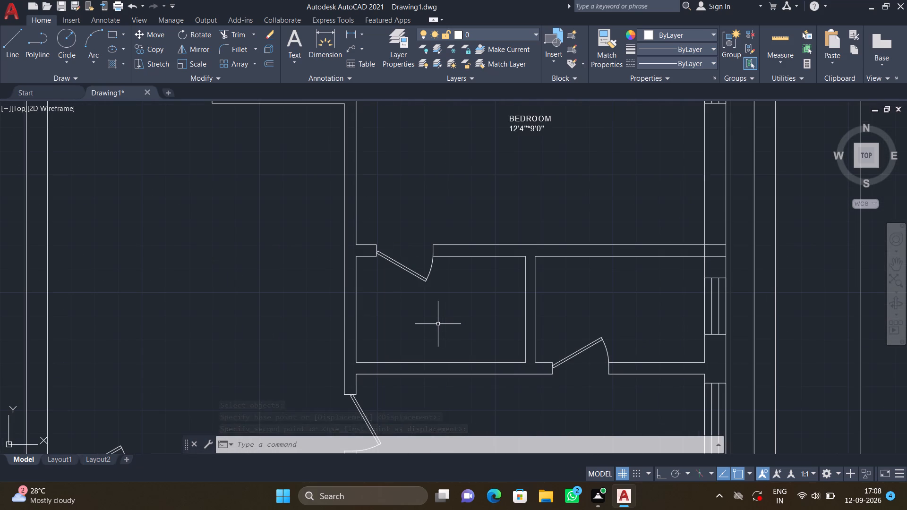
pyautogui.write('MT')
pyautogui.press('Return')
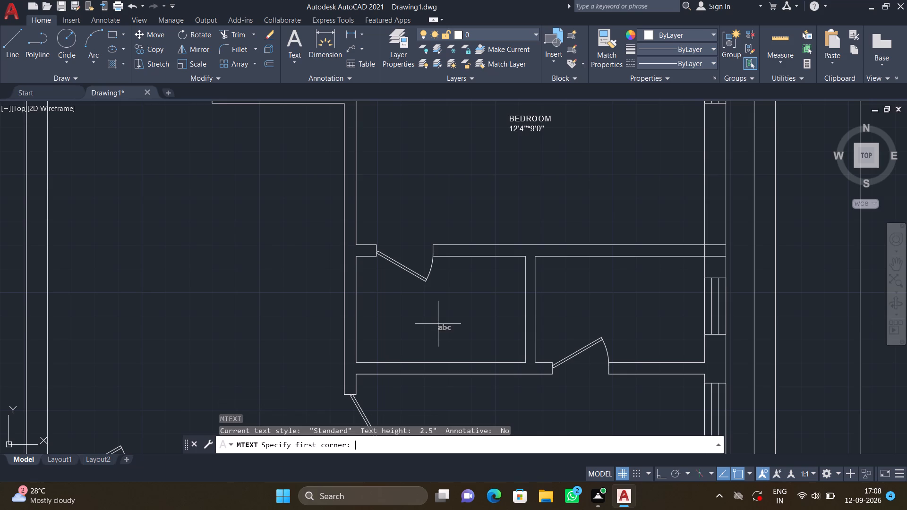
pyautogui.click(396, 333)
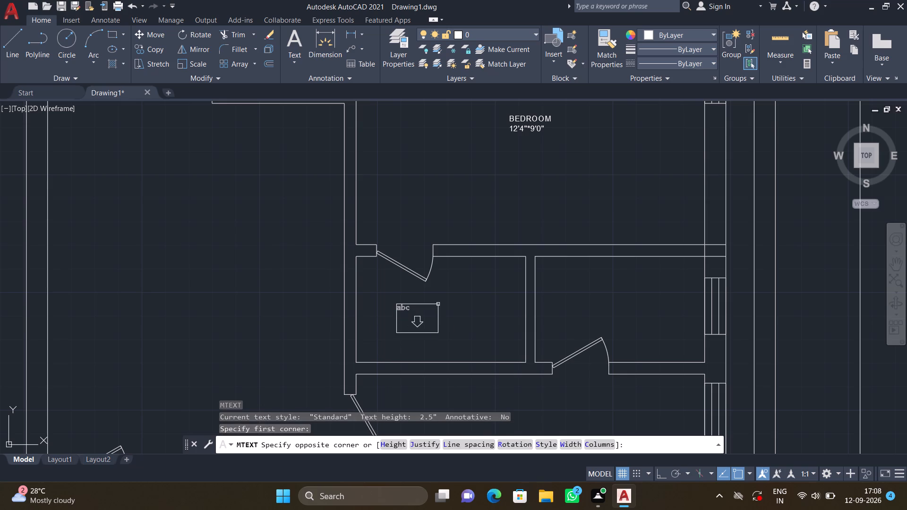
pyautogui.click(481, 300)
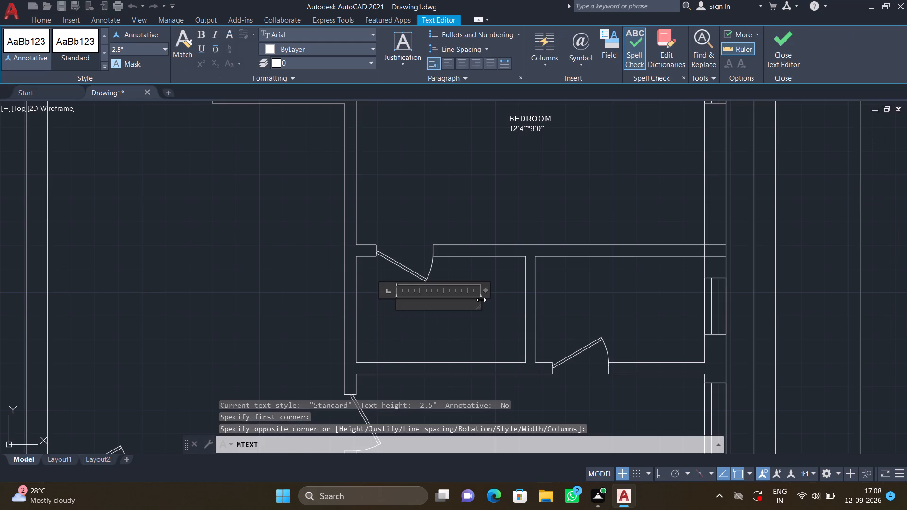
pyautogui.write('TOILET')
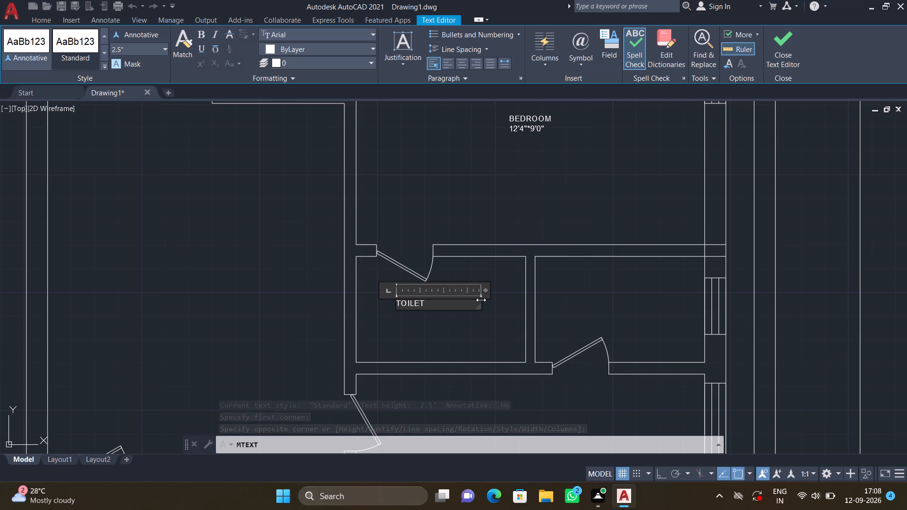
pyautogui.press('Return')
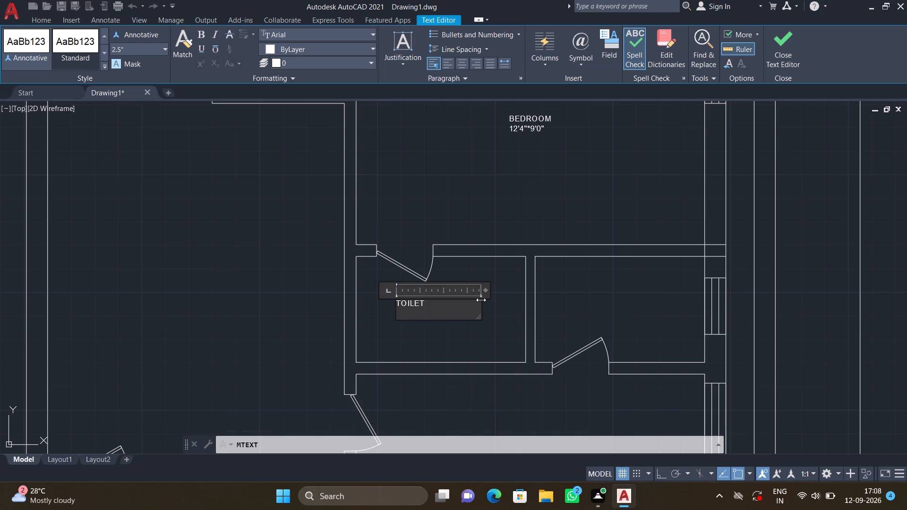
pyautogui.write('6\'0"')
pyautogui.press('*')
pyautogui.write("3'")
pyautogui.write('9"')
pyautogui.press('Return')
pyautogui.press('Escape')
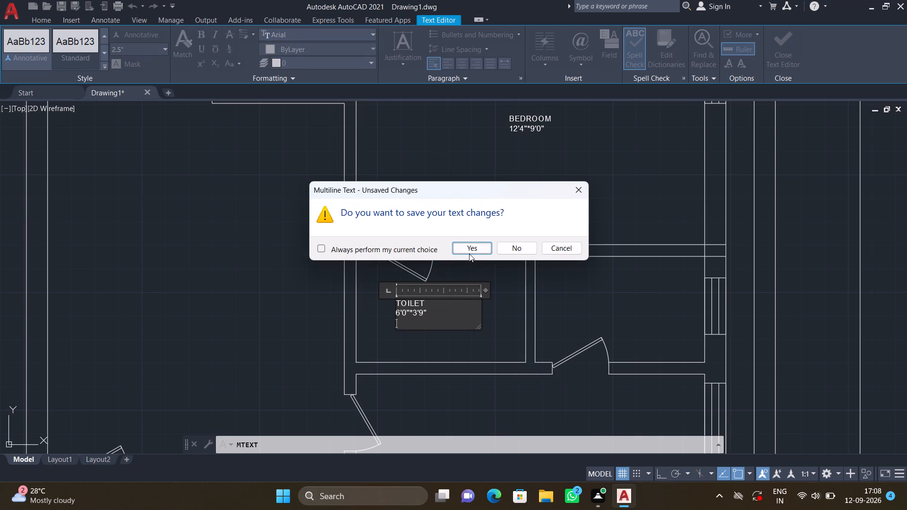
pyautogui.click(469, 249)
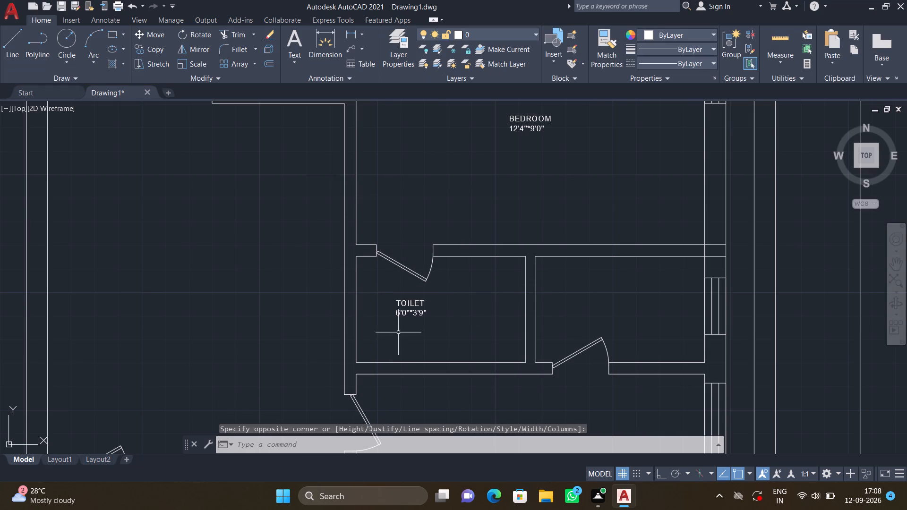
# Move the TOILET label to the middle of the left small room below the bedroom.
pyautogui.scroll(1, 402, 324)
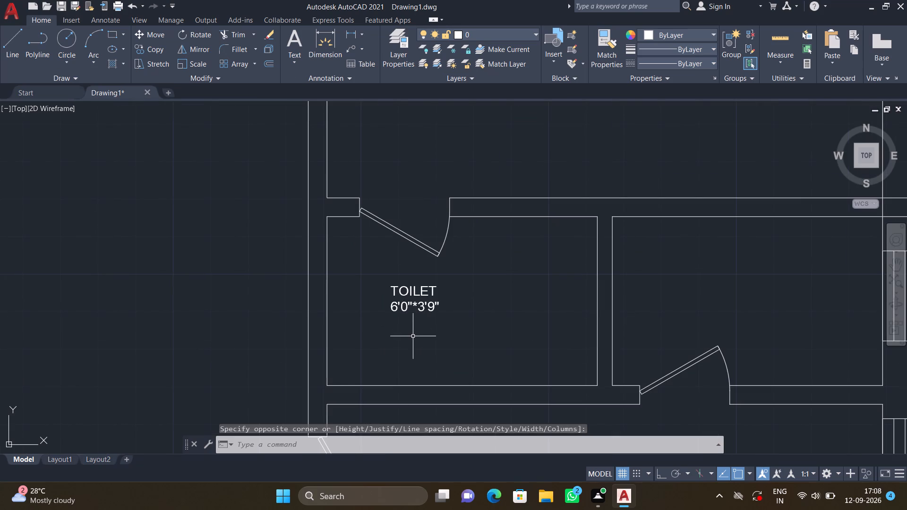
pyautogui.press('m')
pyautogui.press('Return')
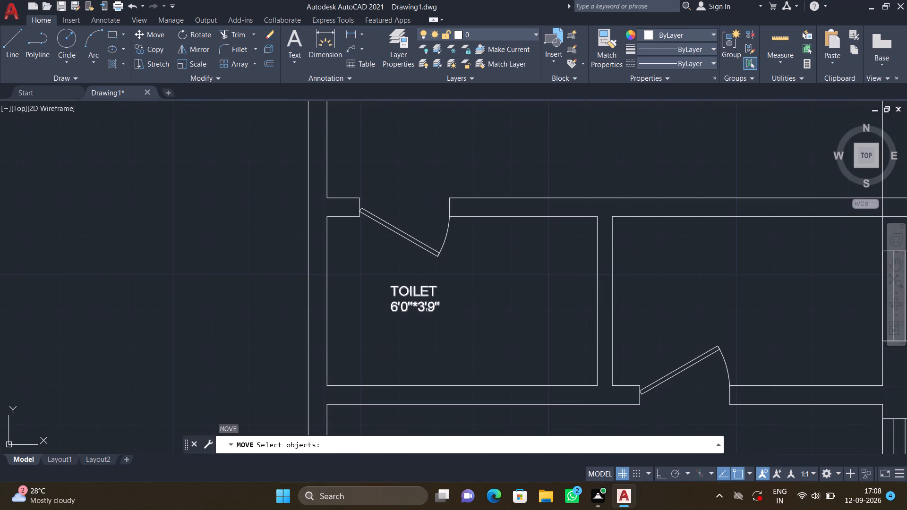
pyautogui.click(428, 310)
pyautogui.press('Return')
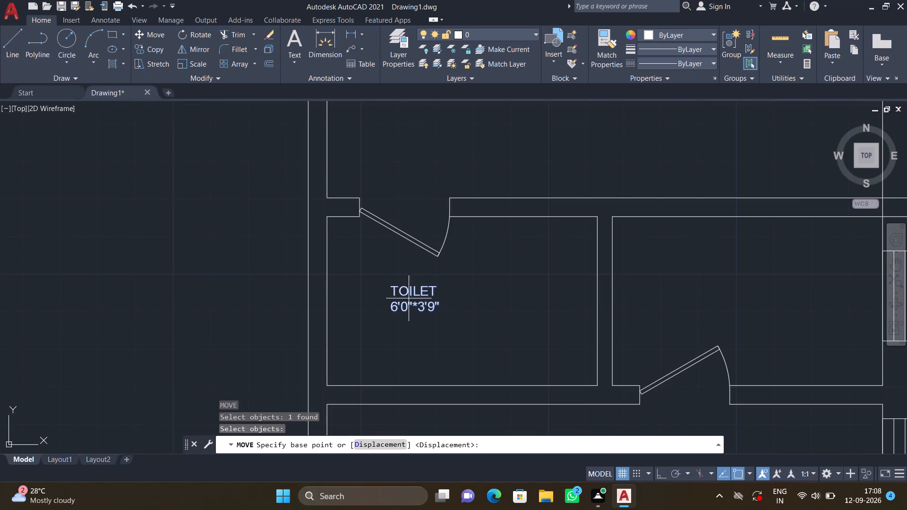
pyautogui.click(394, 286)
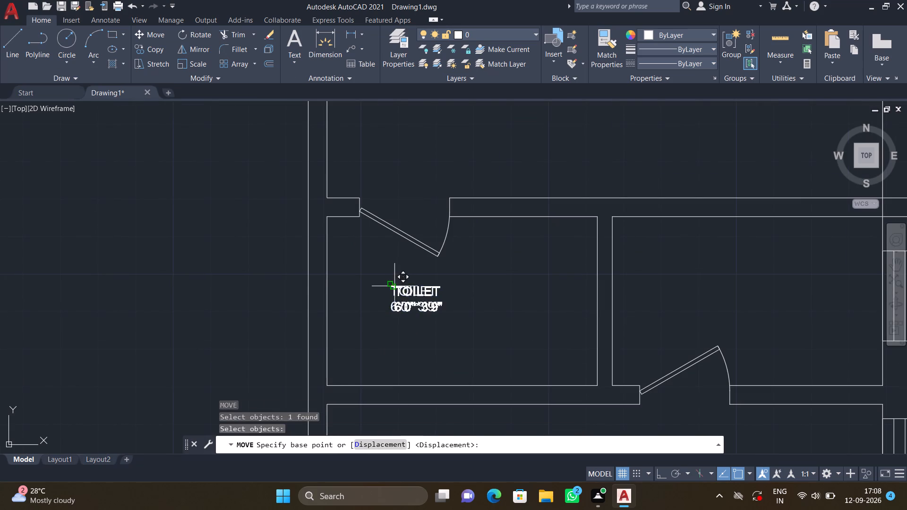
pyautogui.click(438, 305)
pyautogui.press('m')
pyautogui.press('Return')
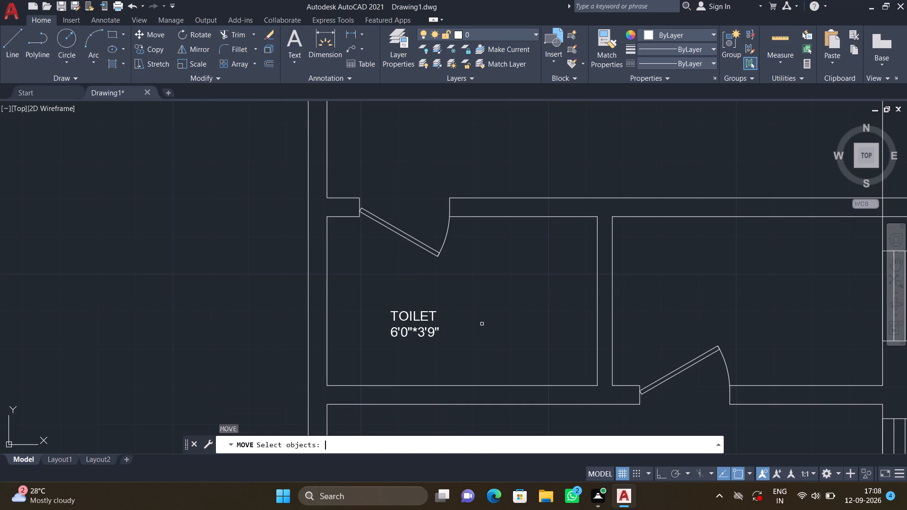
pyautogui.click(431, 316)
pyautogui.press('Return')
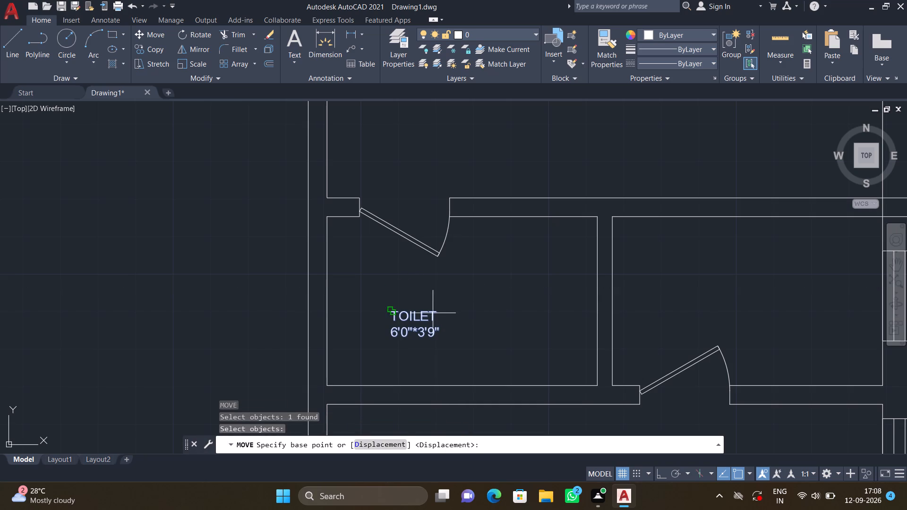
pyautogui.click(392, 313)
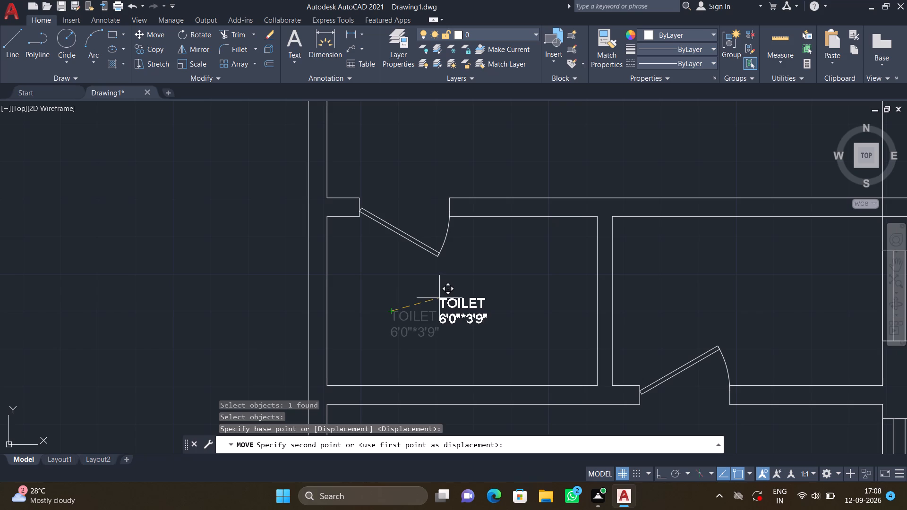
pyautogui.click(444, 298)
# Add multiline text reading TOILET with 6'0"*3'9" on the line below, in the right of the two small rooms below the bedroom.
pyautogui.scroll(-2, 483, 308)
pyautogui.moveTo(614, 332); pyautogui.dragTo(500, 262, button='middle')
pyautogui.scroll(2, 432, 239)
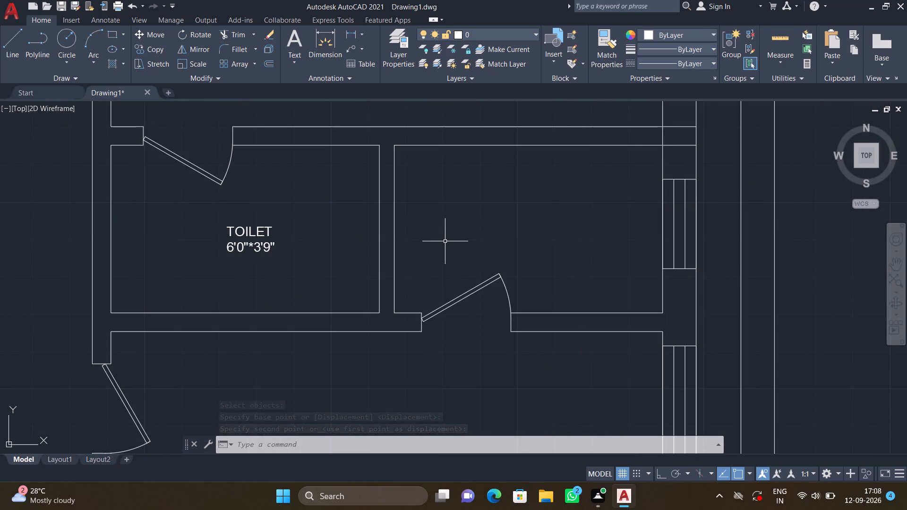
pyautogui.write('MT')
pyautogui.press('Return')
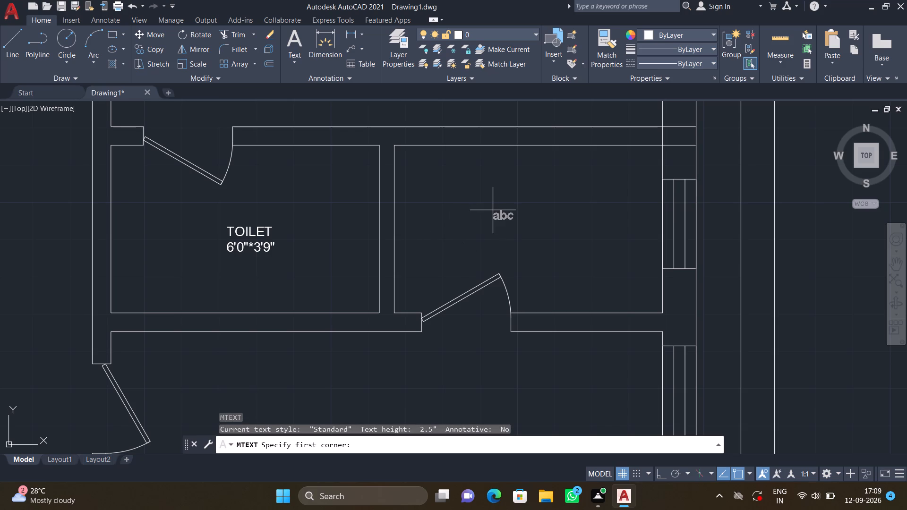
pyautogui.click(483, 221)
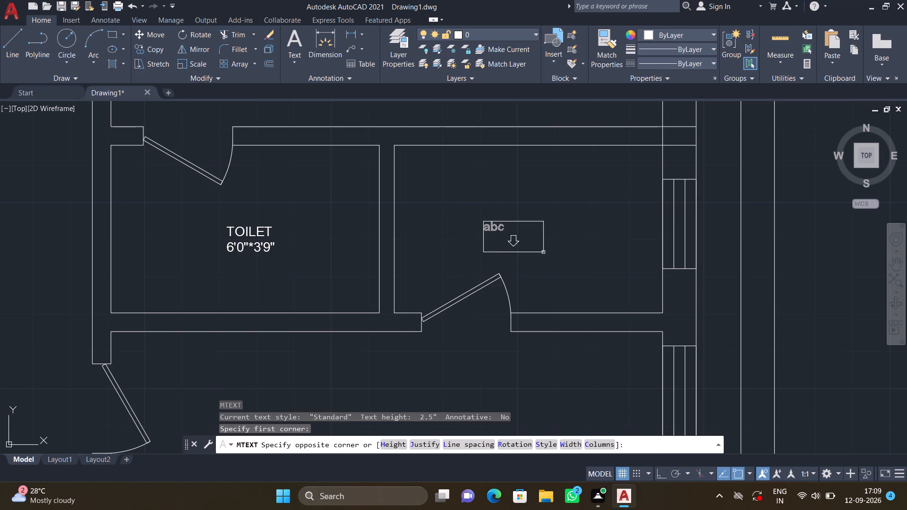
pyautogui.click(608, 254)
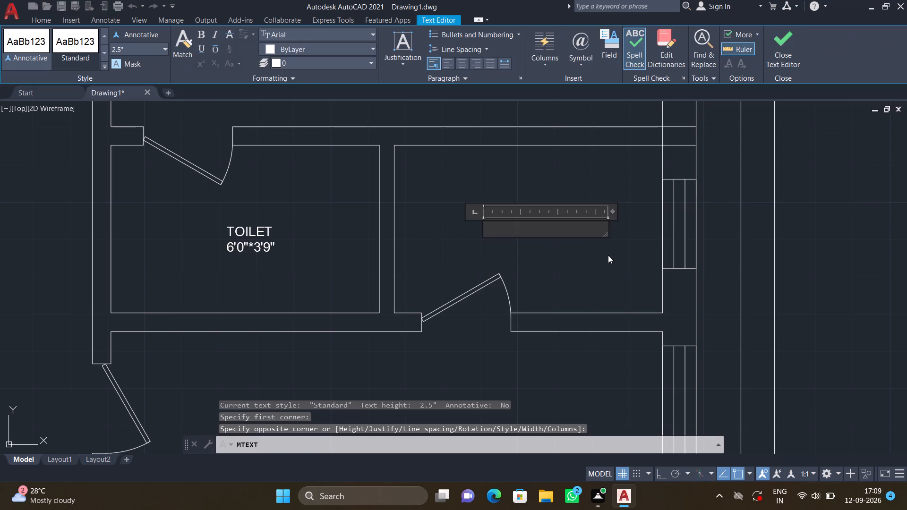
pyautogui.write('TOIL')
pyautogui.write('ET')
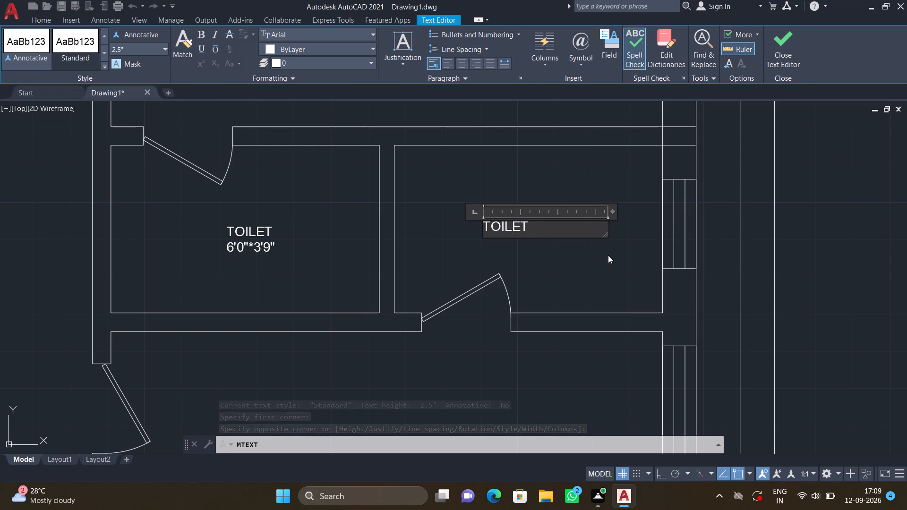
pyautogui.press('Return')
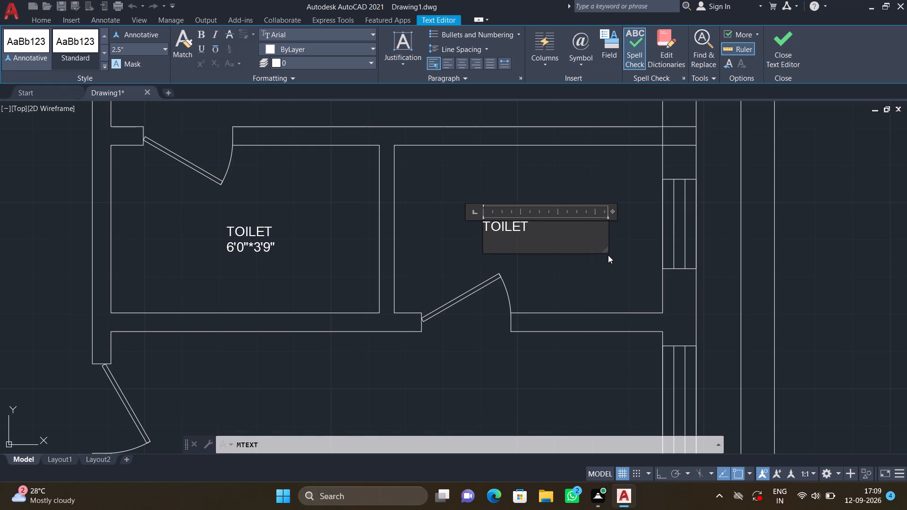
pyautogui.write("6'")
pyautogui.write('0"')
pyautogui.press('*')
pyautogui.write("3'")
pyautogui.press('9')
pyautogui.hotkey('shift', '"')
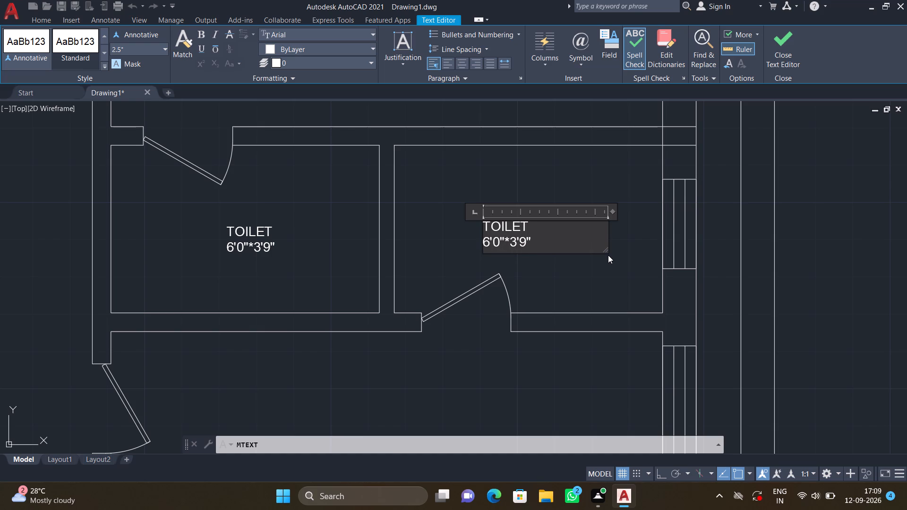
pyautogui.press('Return')
pyautogui.press('Escape')
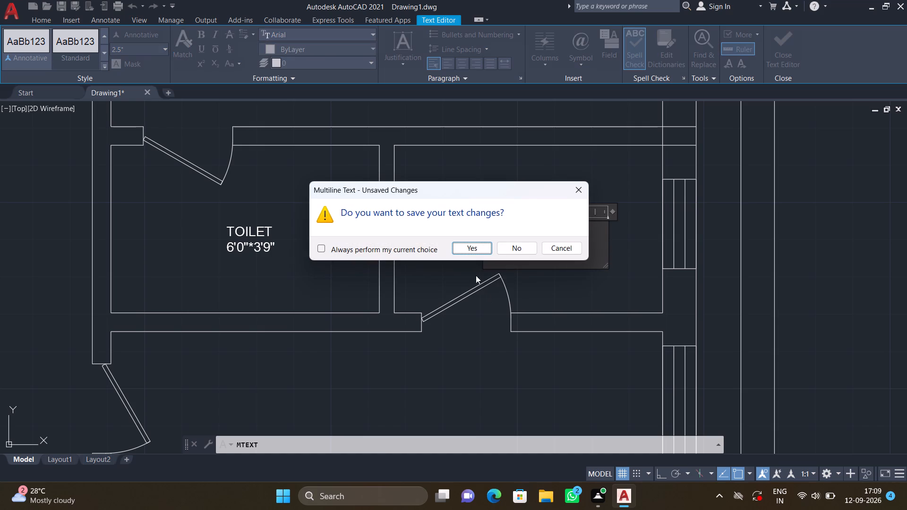
pyautogui.click(473, 249)
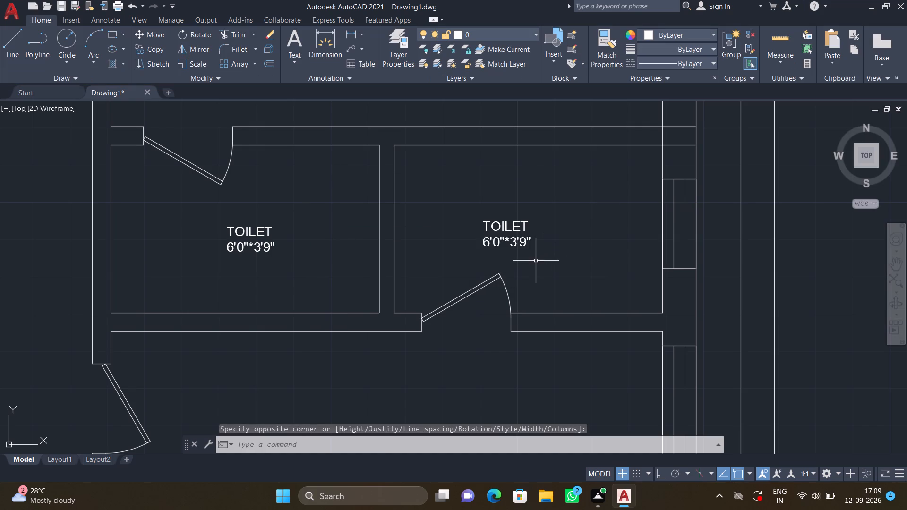
# Move the left toilet's TOILET label slightly up and to the left within its room.
pyautogui.press('m')
pyautogui.press('Return')
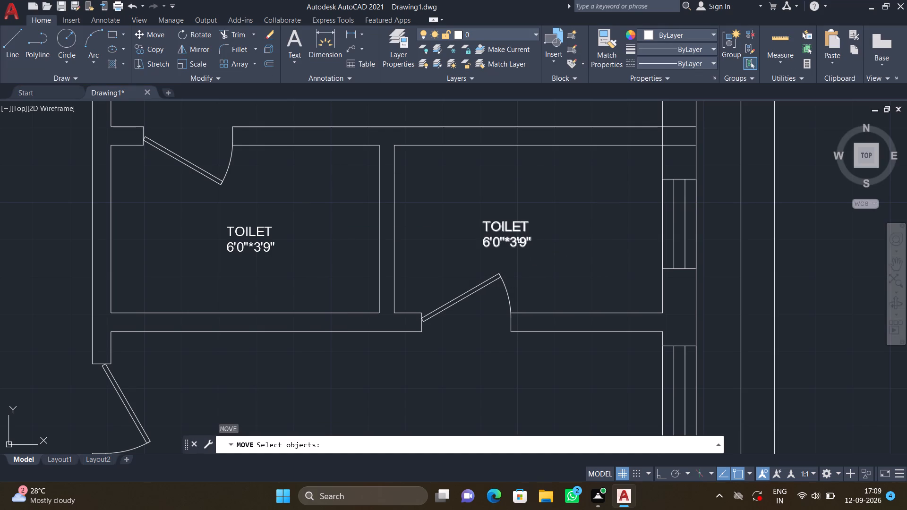
pyautogui.click(252, 230)
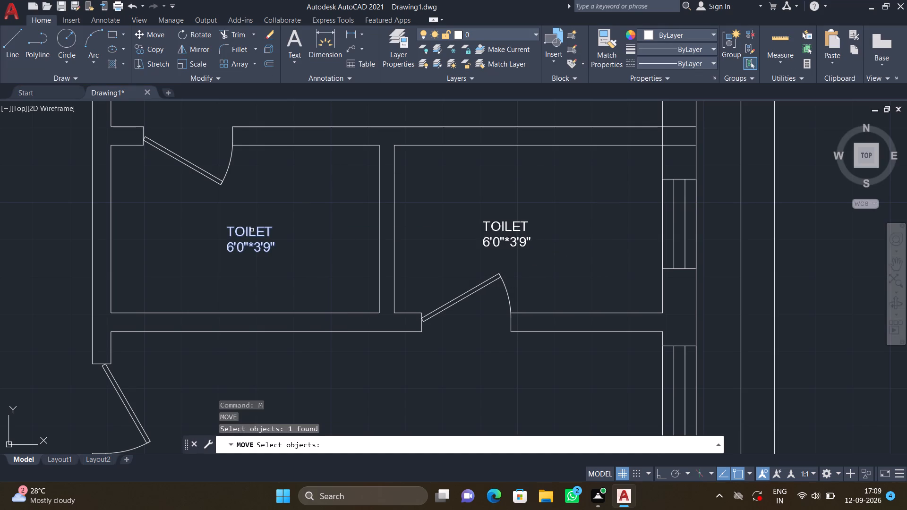
pyautogui.press('Return')
pyautogui.click(229, 229)
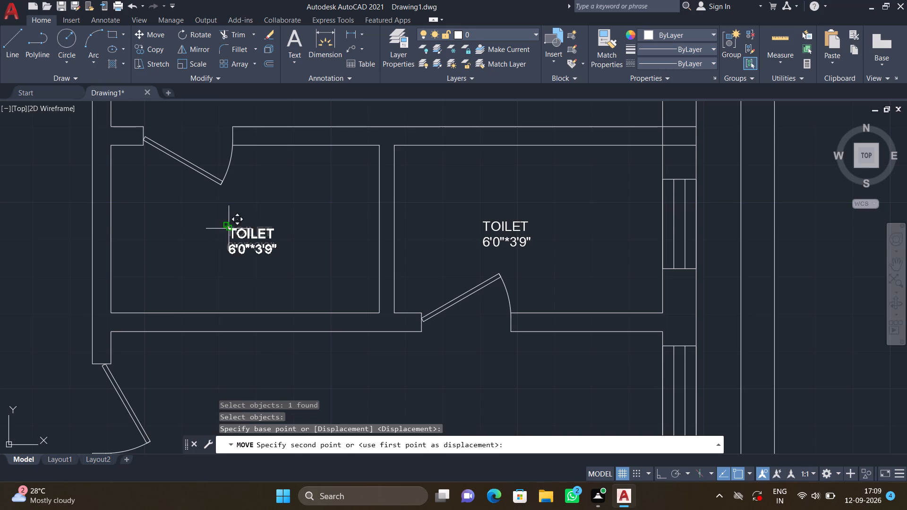
pyautogui.click(210, 208)
# Add multiline text reading BEDROOM with 12'4"*10'0" on the line below, in the large room between the toilets and the staircase.
pyautogui.scroll(-2, 216, 212)
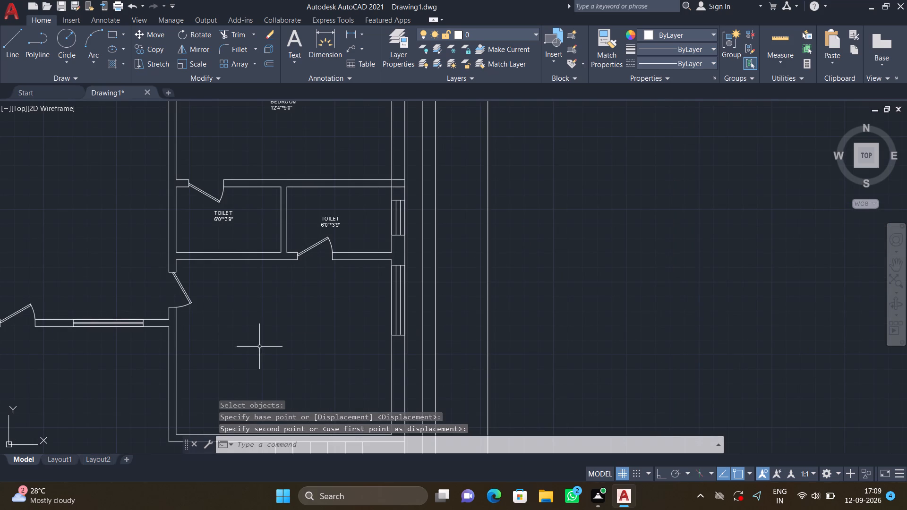
pyautogui.moveTo(260, 347); pyautogui.dragTo(279, 266, button='middle')
pyautogui.press('m')
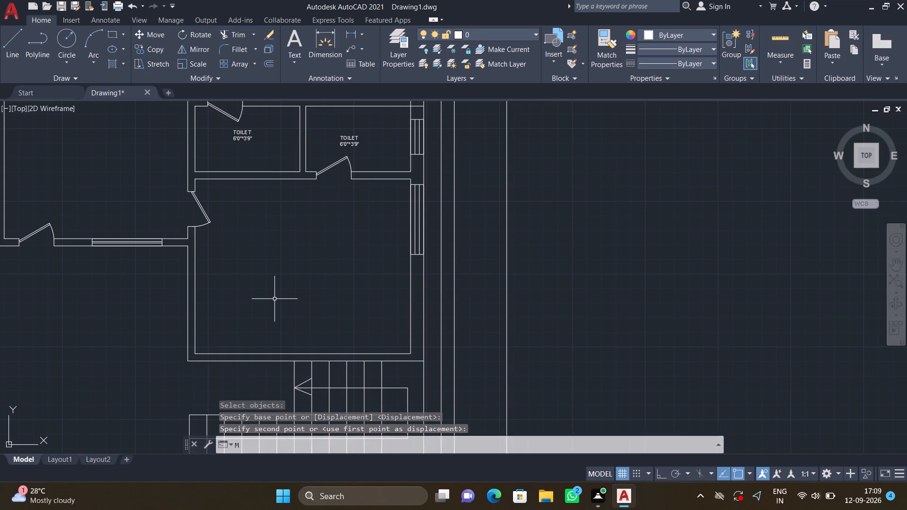
pyautogui.press('t')
pyautogui.press('Return')
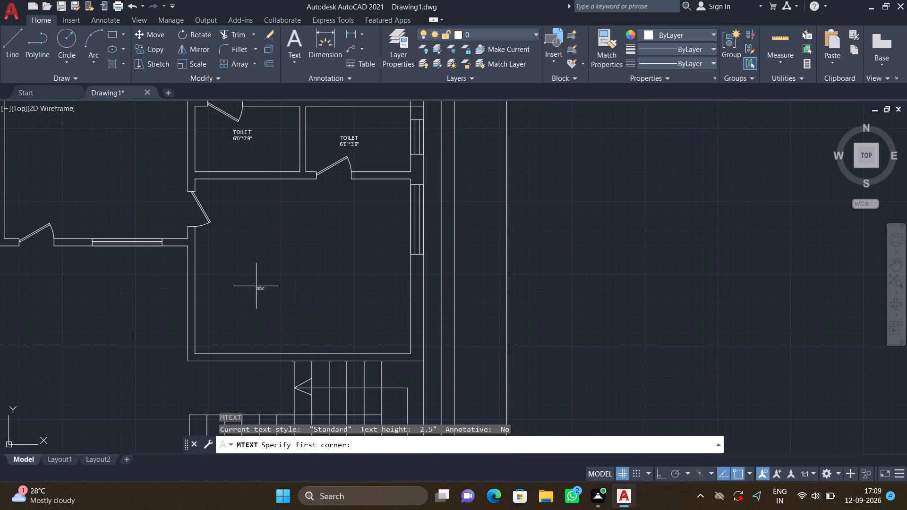
pyautogui.click(257, 285)
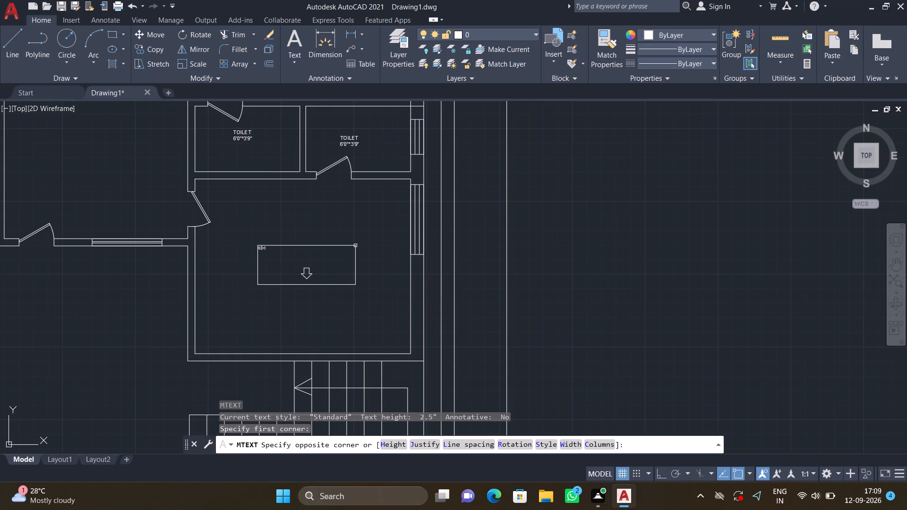
pyautogui.click(362, 246)
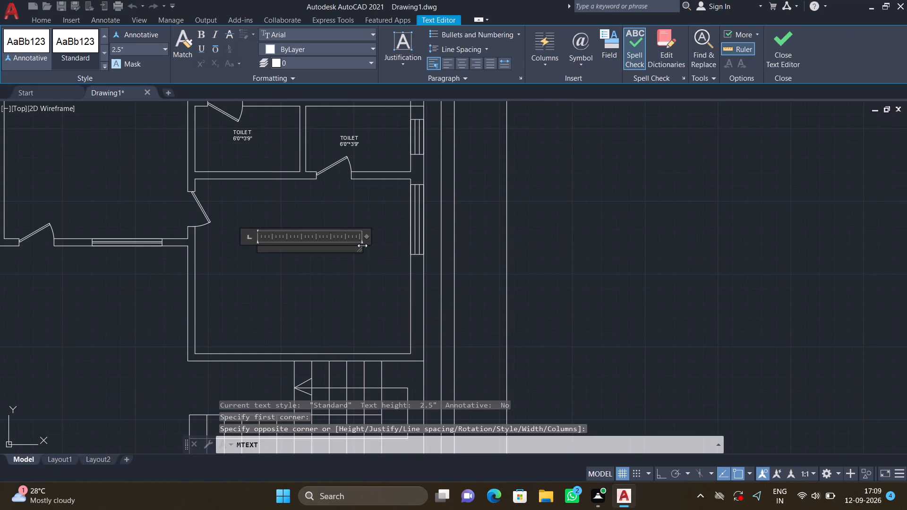
pyautogui.write('BEDROOM')
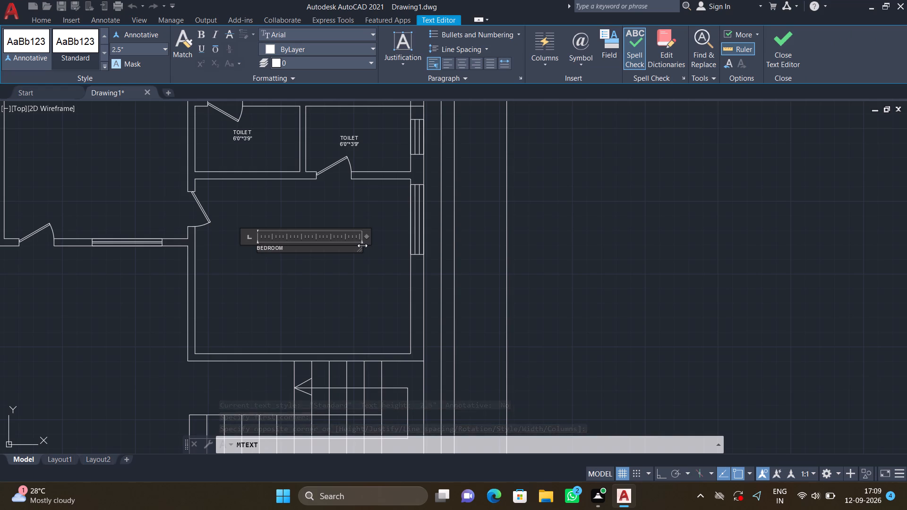
pyautogui.press('Return')
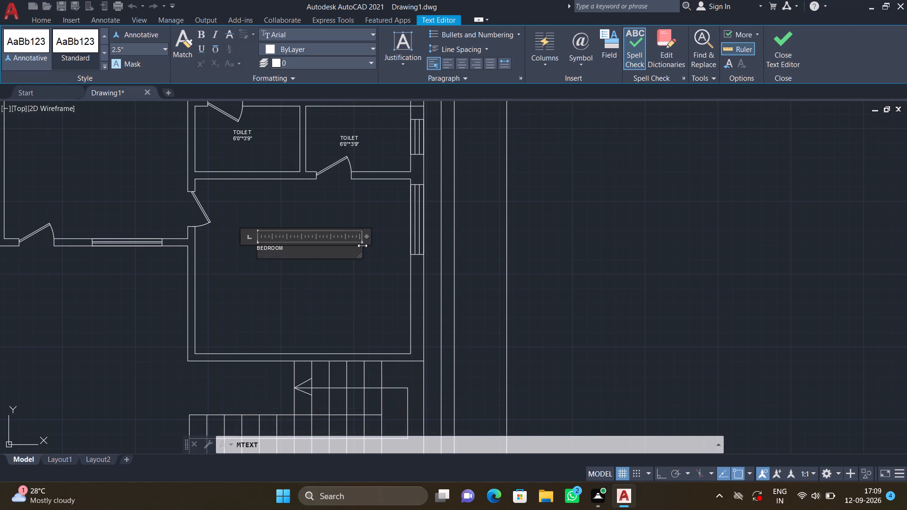
pyautogui.write("12'")
pyautogui.write('4"')
pyautogui.press('*')
pyautogui.write("10'")
pyautogui.write('0"')
pyautogui.press('Return')
pyautogui.press('Escape')
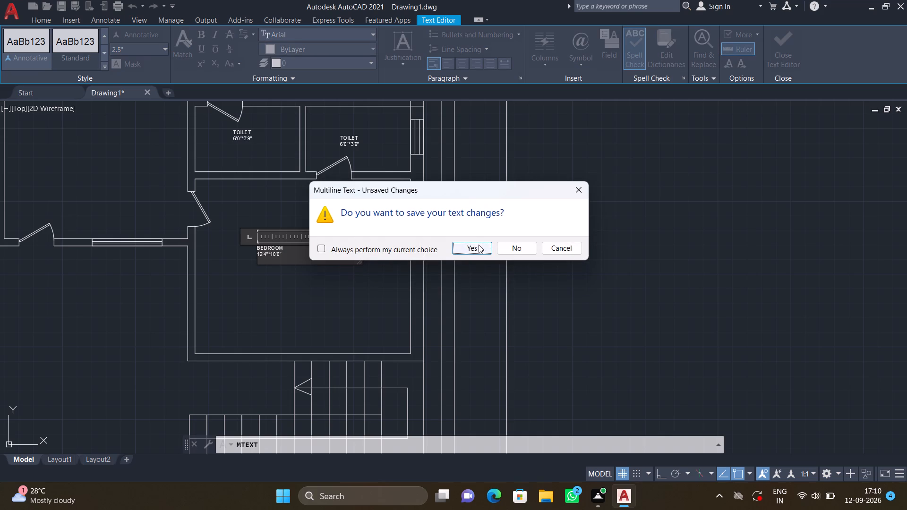
pyautogui.click(479, 245)
# Move the new BEDROOM label to the middle of the room below the toilets.
pyautogui.scroll(1, 247, 266)
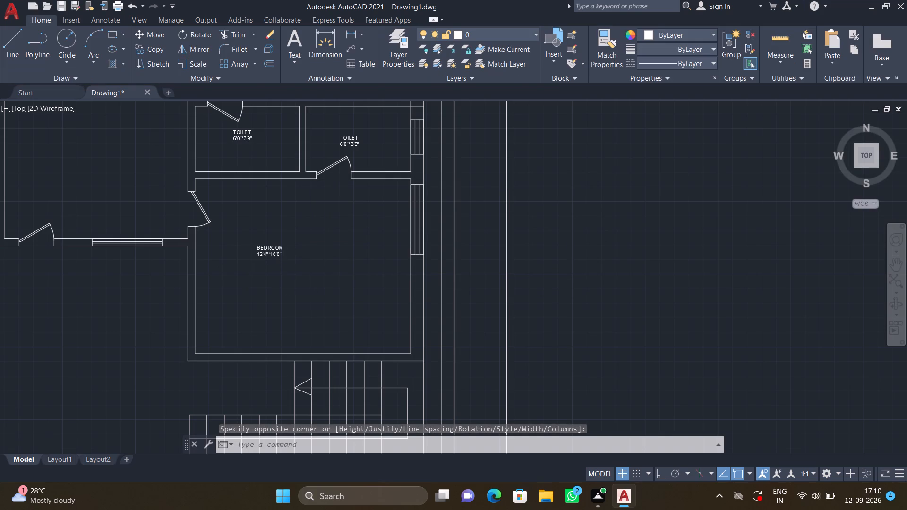
pyautogui.press('m')
pyautogui.press('Return')
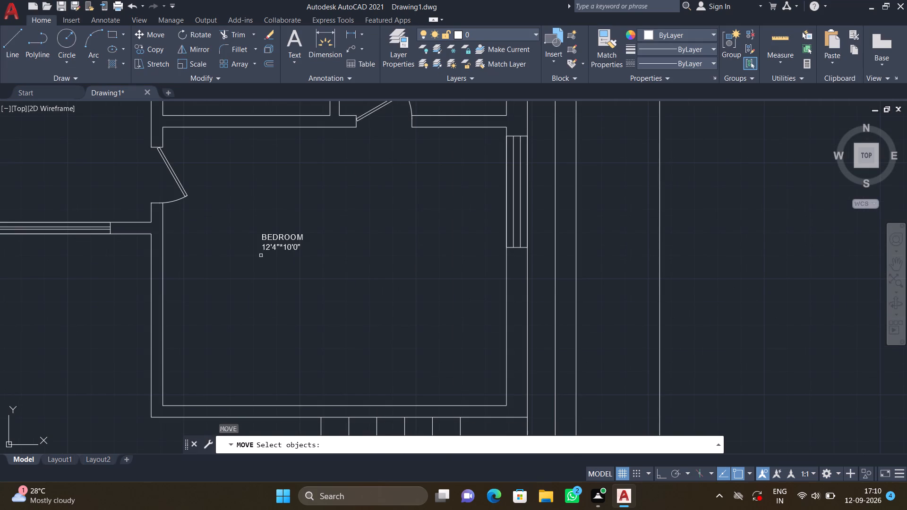
pyautogui.click(272, 247)
pyautogui.press('Return')
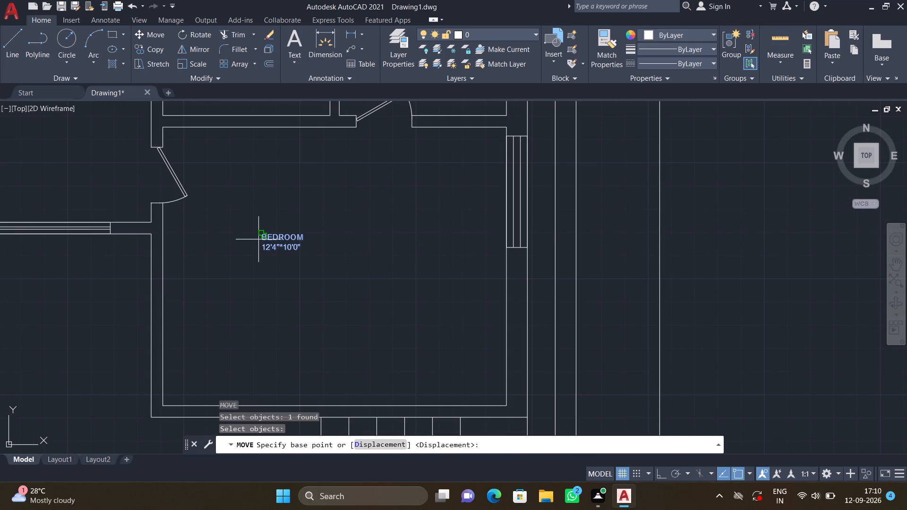
pyautogui.click(259, 233)
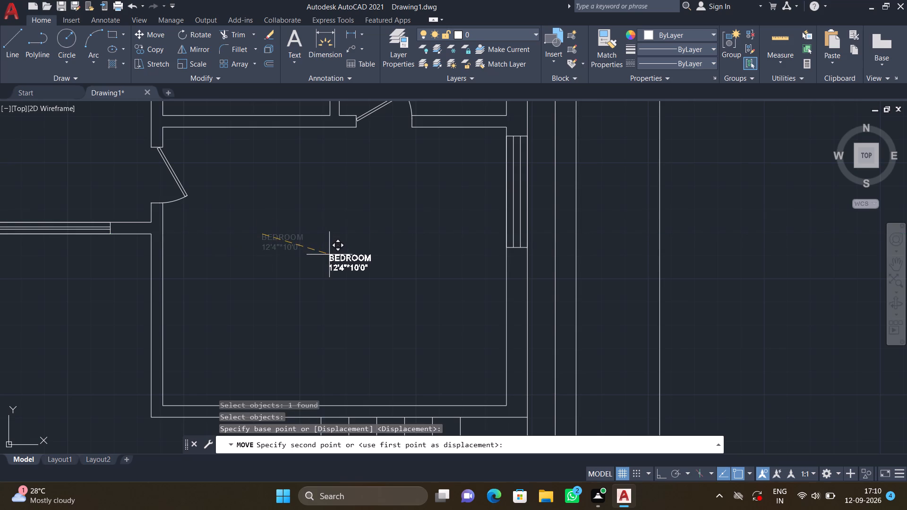
pyautogui.click(319, 262)
# Add multiline text reading PARKING with 10'6"*13'0" on the line below, in the open area beside the lower bedroom and staircase.
pyautogui.scroll(-2, 324, 252)
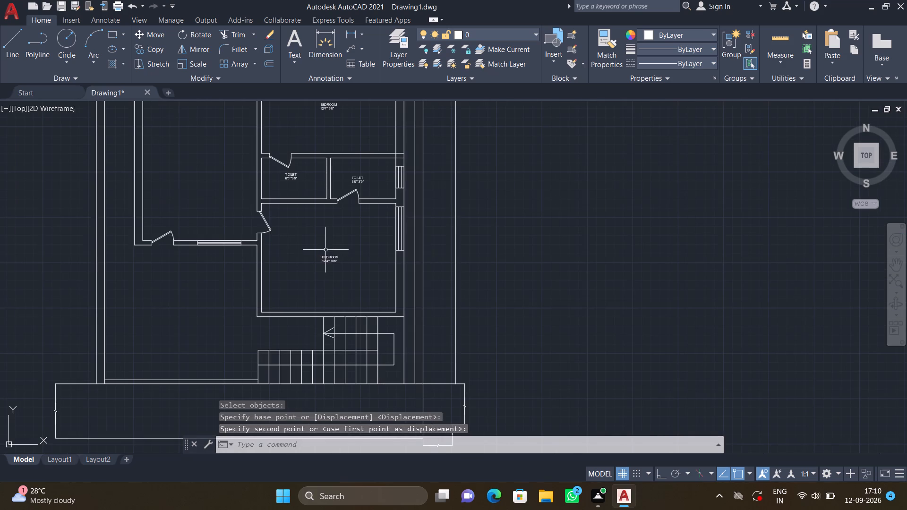
pyautogui.scroll(-1, 299, 257)
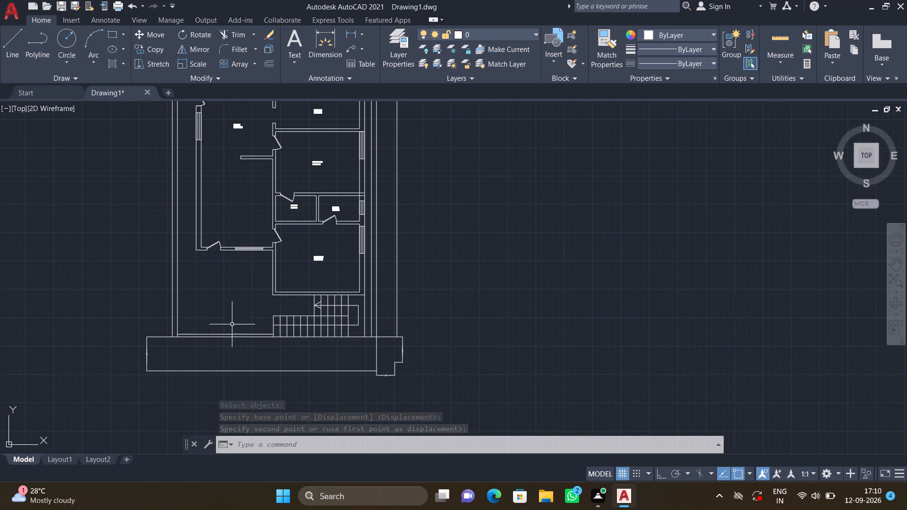
pyautogui.moveTo(226, 303); pyautogui.dragTo(300, 256, button='middle')
pyautogui.scroll(1, 287, 253)
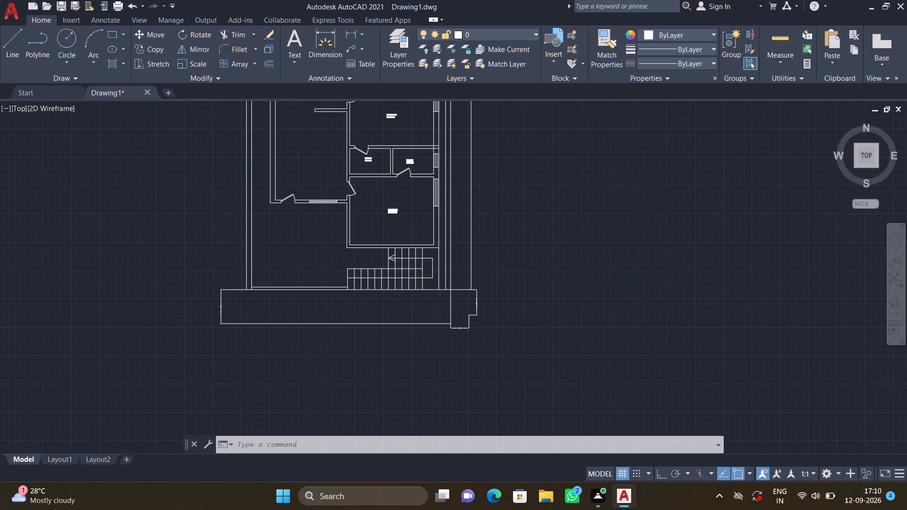
pyautogui.write('MT')
pyautogui.press('Return')
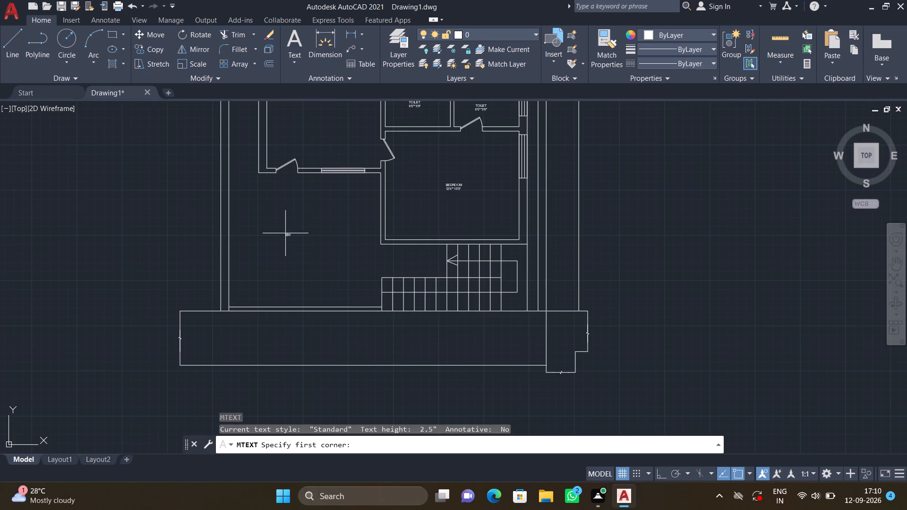
pyautogui.click(285, 233)
pyautogui.click(358, 276)
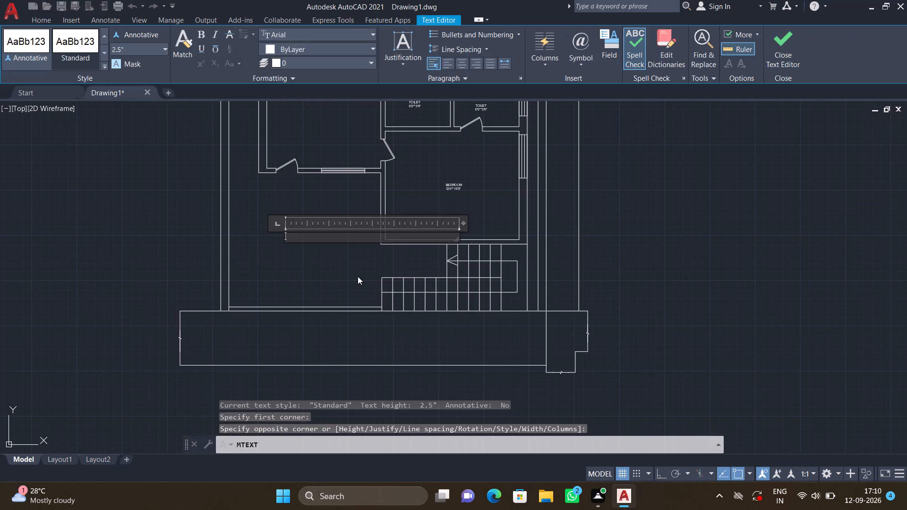
pyautogui.write('PAR')
pyautogui.write('KI')
pyautogui.write('NG')
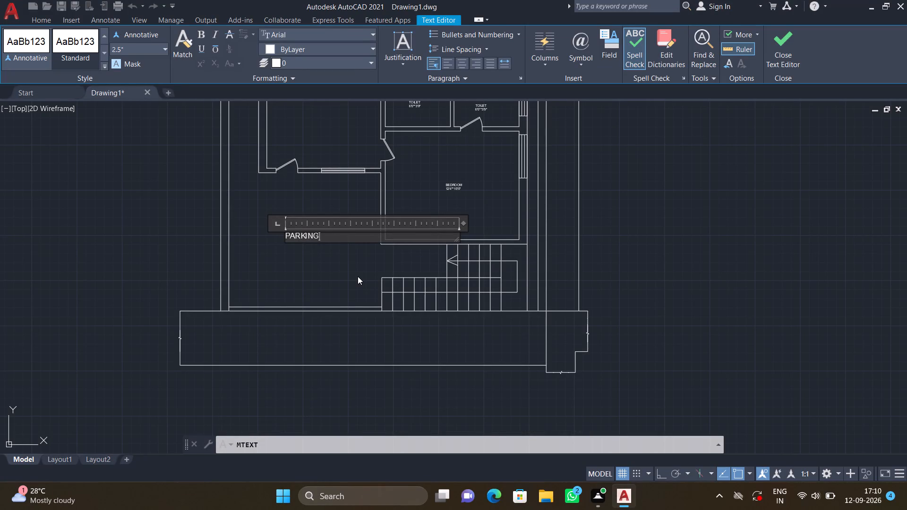
pyautogui.press('Return')
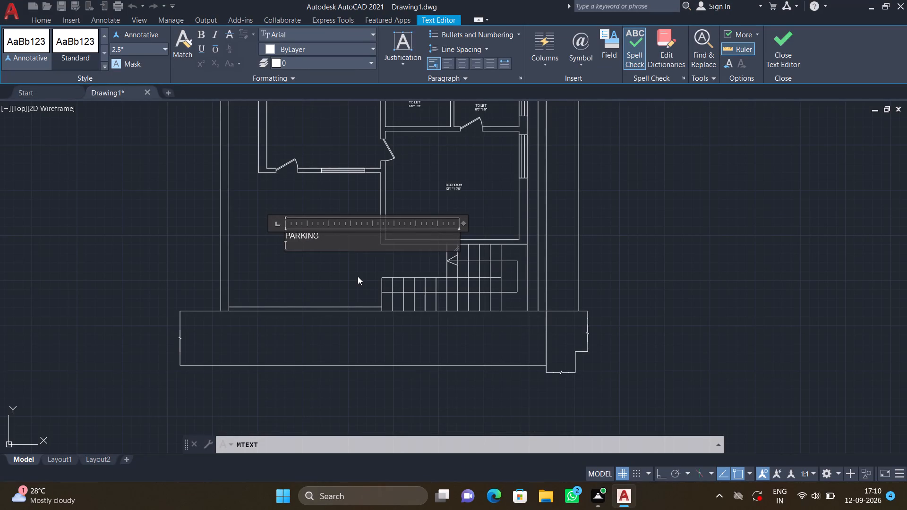
pyautogui.write("10'")
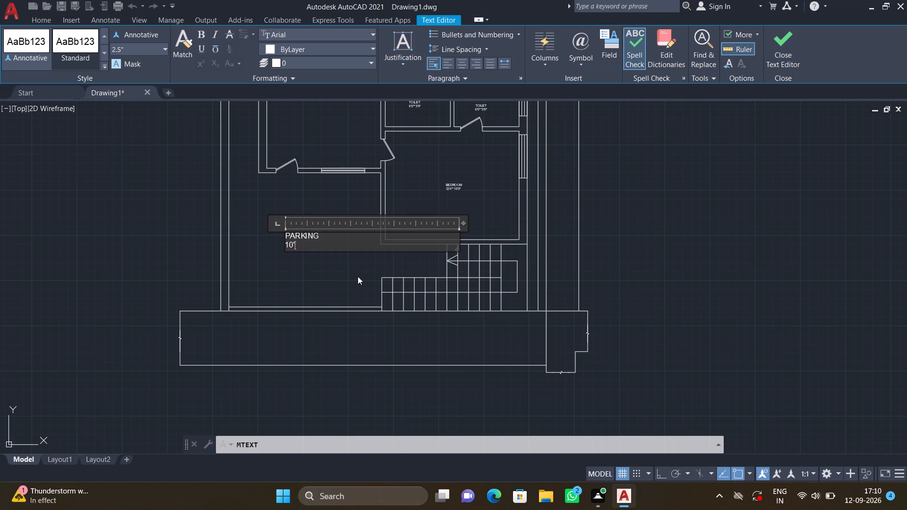
pyautogui.write('6"')
pyautogui.press('*')
pyautogui.write("13'")
pyautogui.write('0"')
pyautogui.press('Return')
pyautogui.press('Escape')
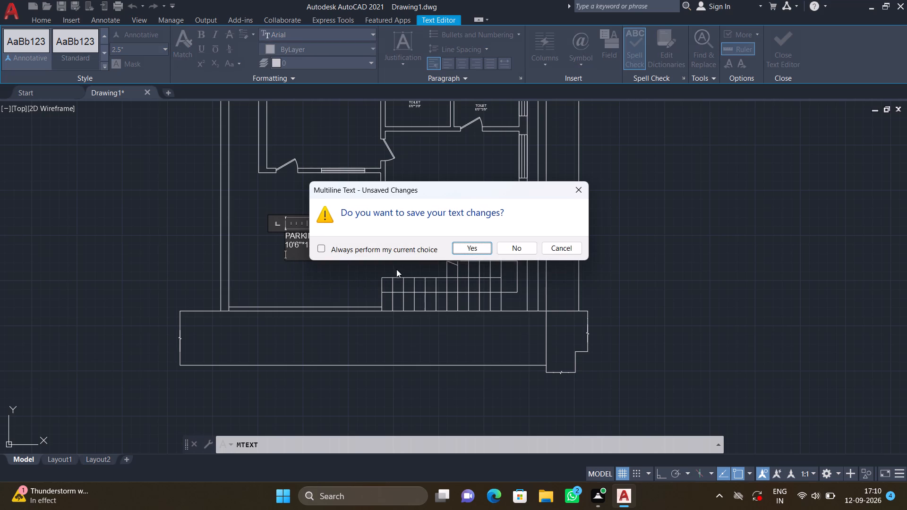
pyautogui.click(475, 246)
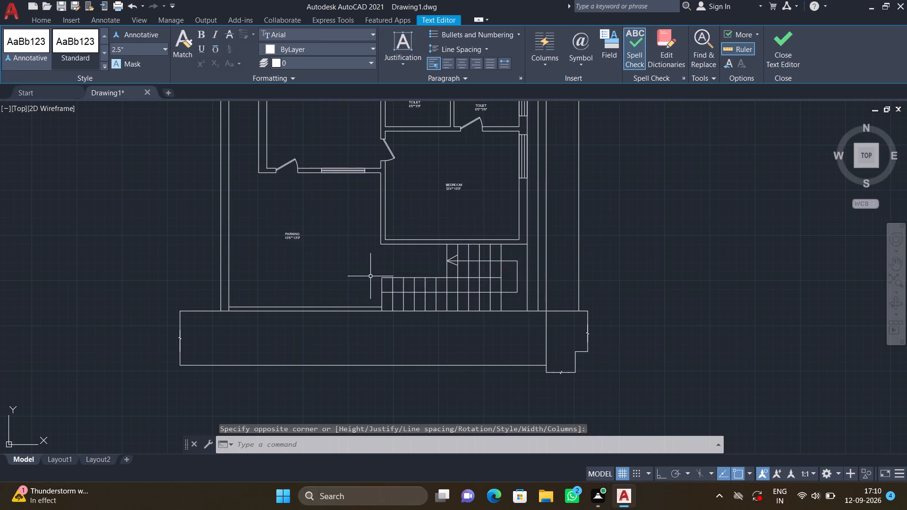
# Draw two short vertical lines close together across the parking area's front wall, left of its middle, as the left gate post.
pyautogui.scroll(2, 257, 250)
pyautogui.scroll(-2, 316, 241)
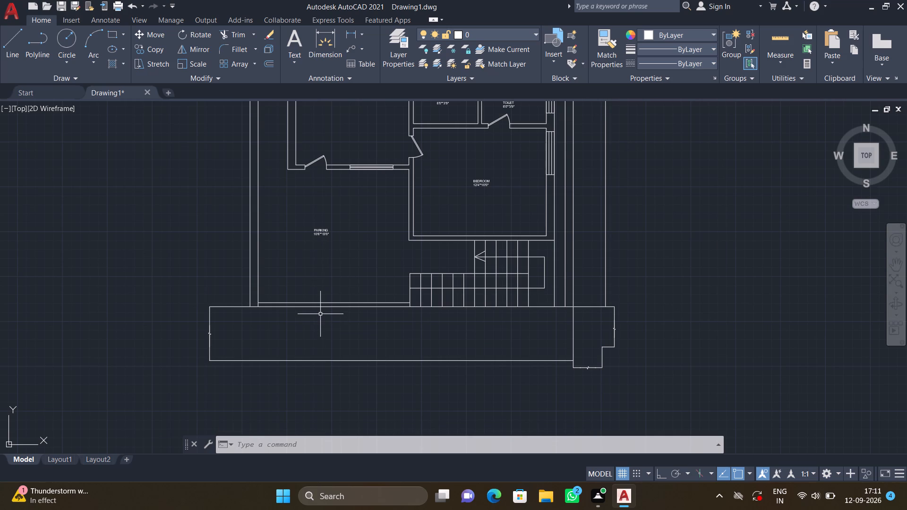
pyautogui.scroll(2, 320, 314)
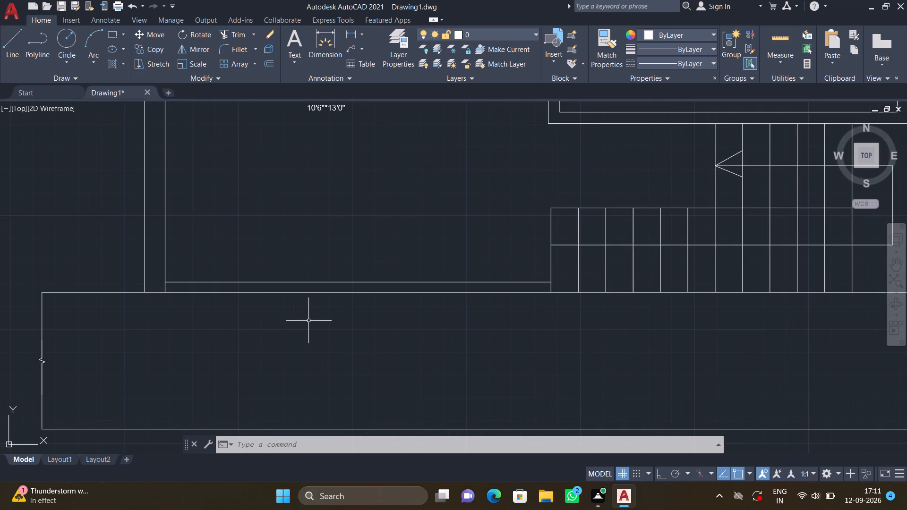
pyautogui.press('l')
pyautogui.press('Return')
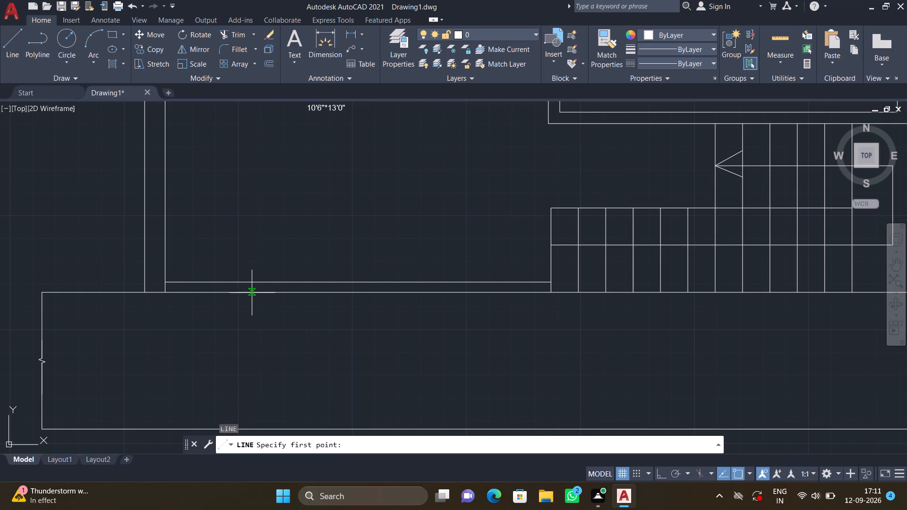
pyautogui.scroll(1, 276, 293)
pyautogui.click(285, 293)
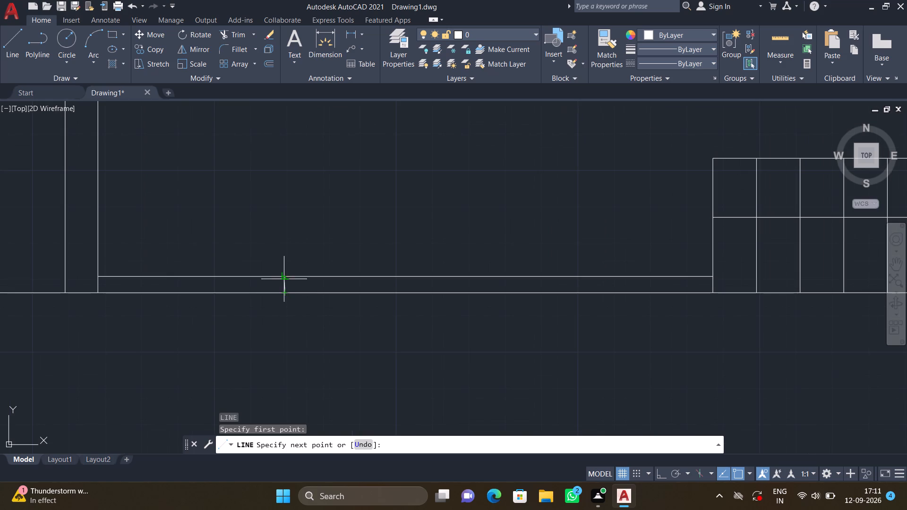
pyautogui.click(285, 279)
pyautogui.press('Return')
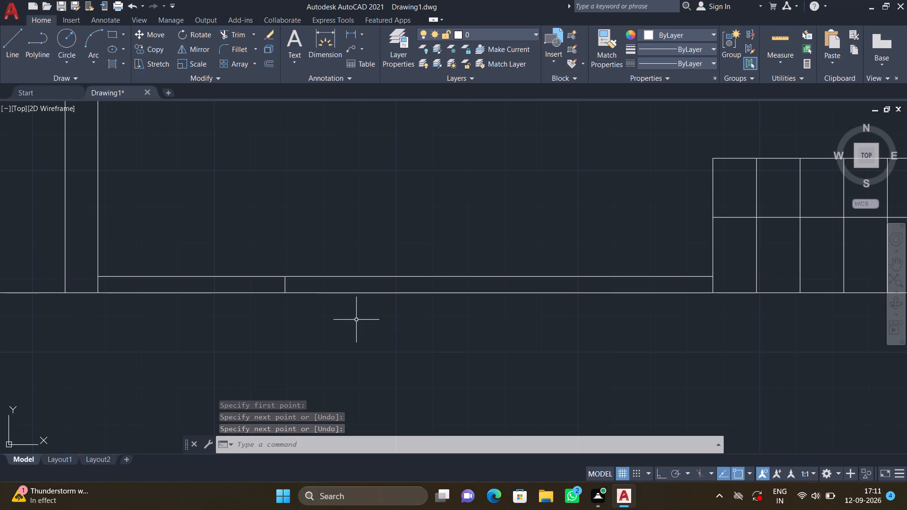
pyautogui.press('l')
pyautogui.press('Return')
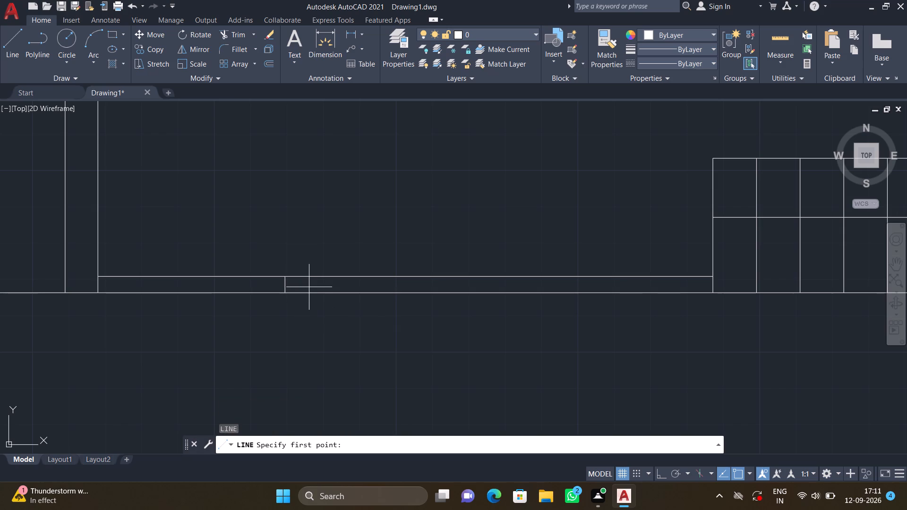
pyautogui.scroll(2, 308, 287)
pyautogui.click(286, 304)
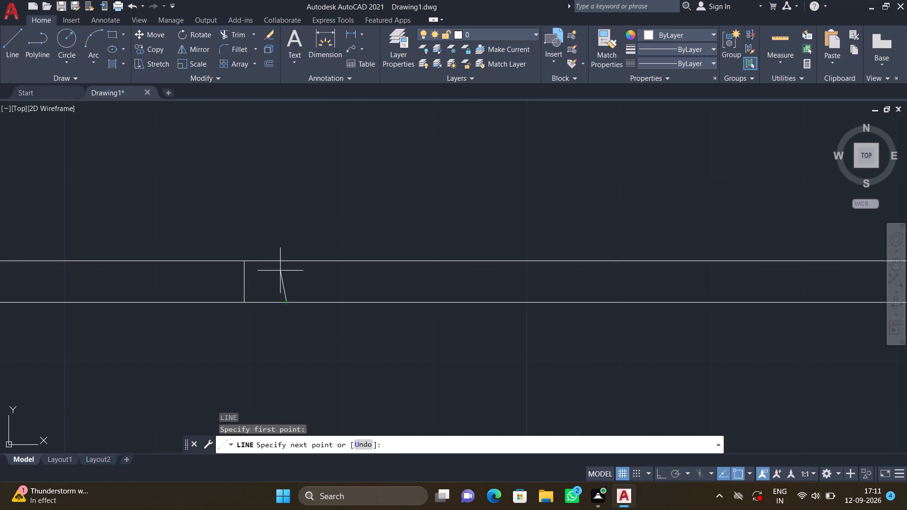
pyautogui.press('F8')
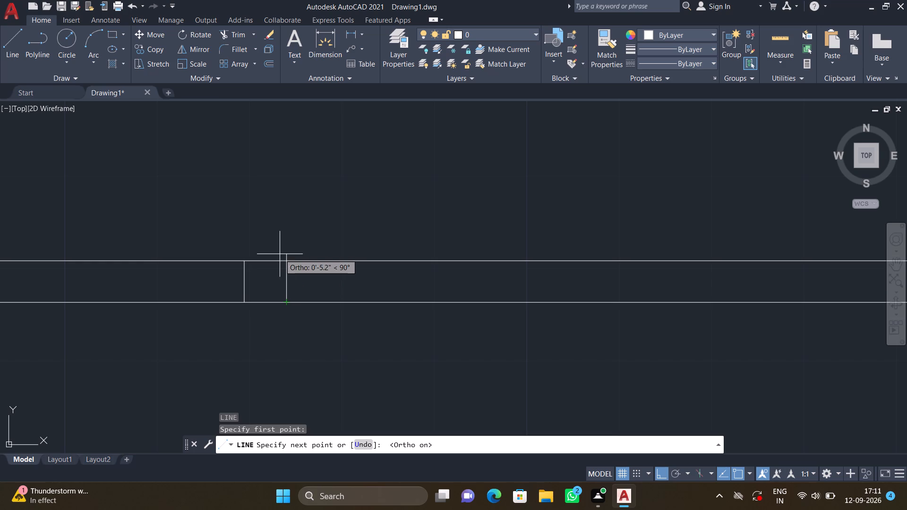
pyautogui.click(281, 261)
pyautogui.press('Return')
# Draw a matching pair of short vertical lines across the parking's front wall, closer to the staircase, as the right gate post.
pyautogui.scroll(-3, 345, 281)
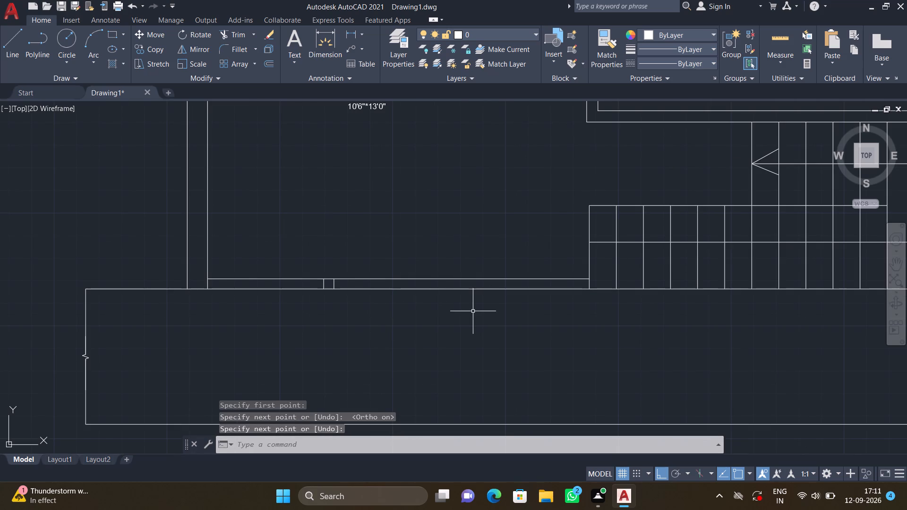
pyautogui.scroll(1, 474, 306)
pyautogui.press('l')
pyautogui.press('Return')
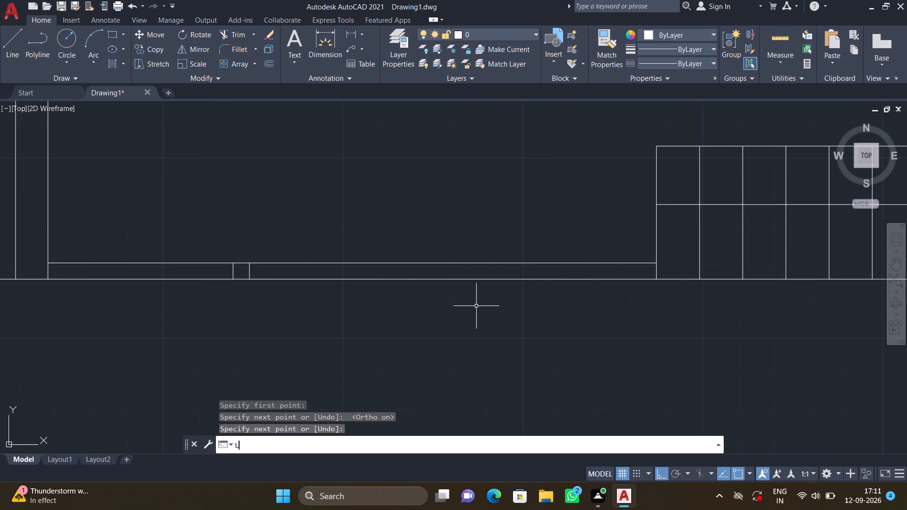
pyautogui.click(443, 279)
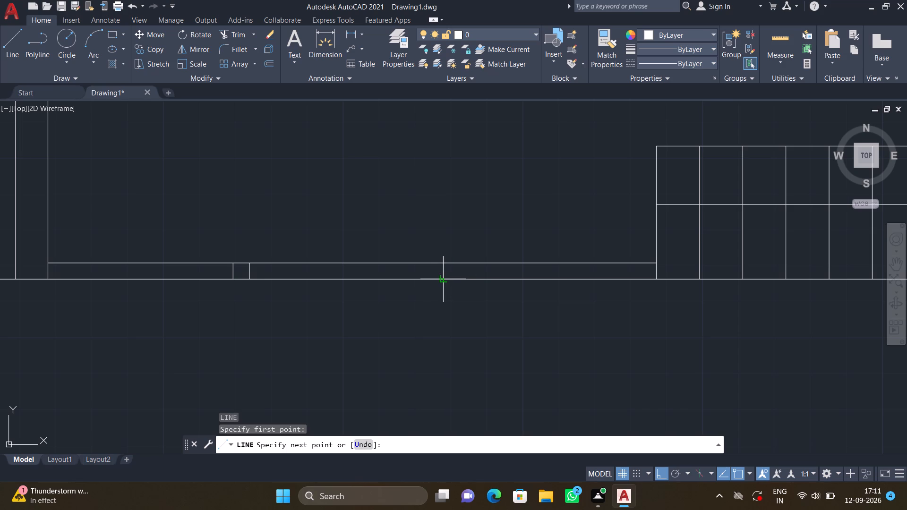
pyautogui.click(442, 263)
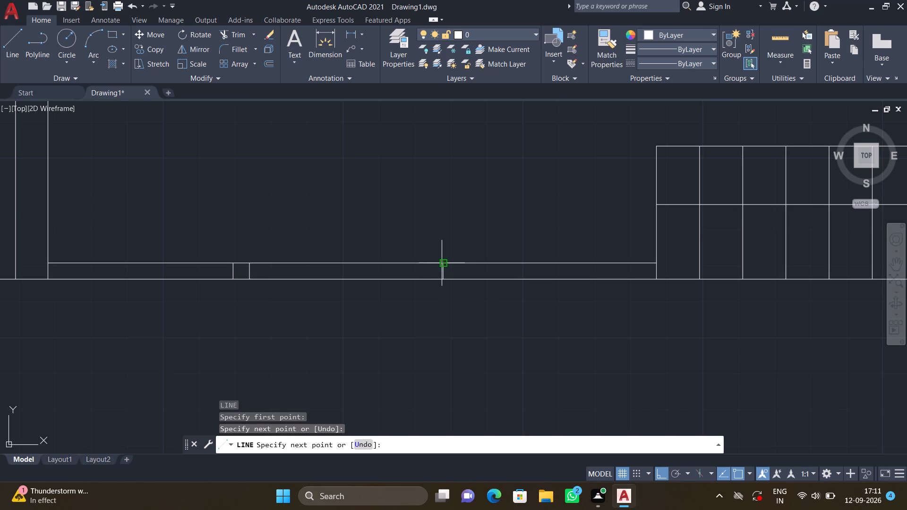
pyautogui.press('Return')
pyautogui.press('l')
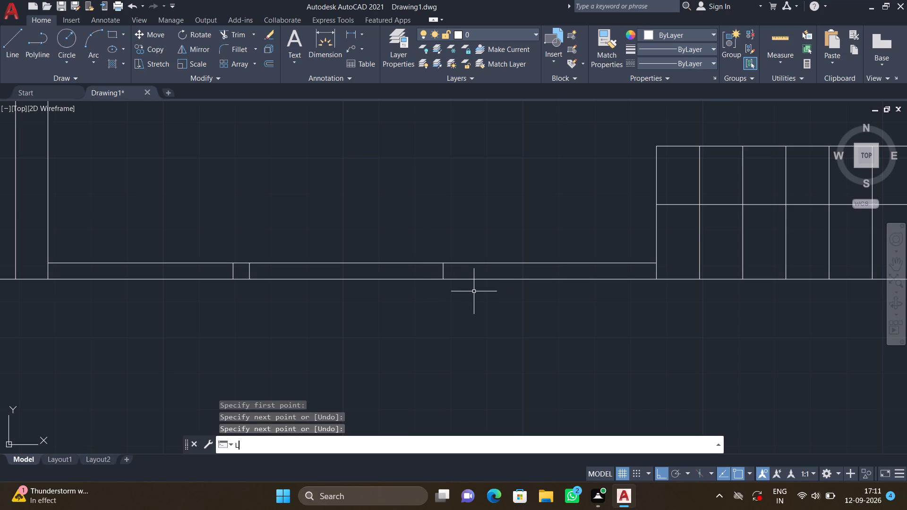
pyautogui.press('Return')
pyautogui.scroll(2, 464, 283)
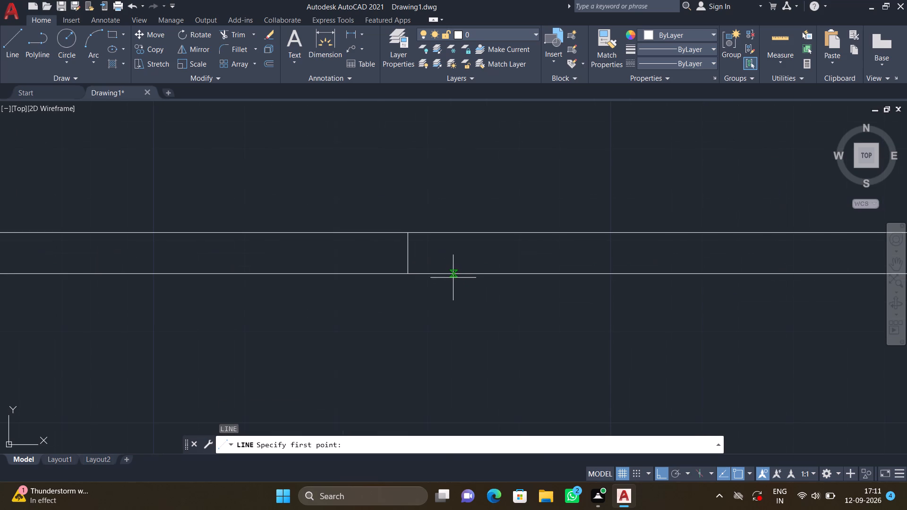
pyautogui.click(450, 274)
pyautogui.click(448, 235)
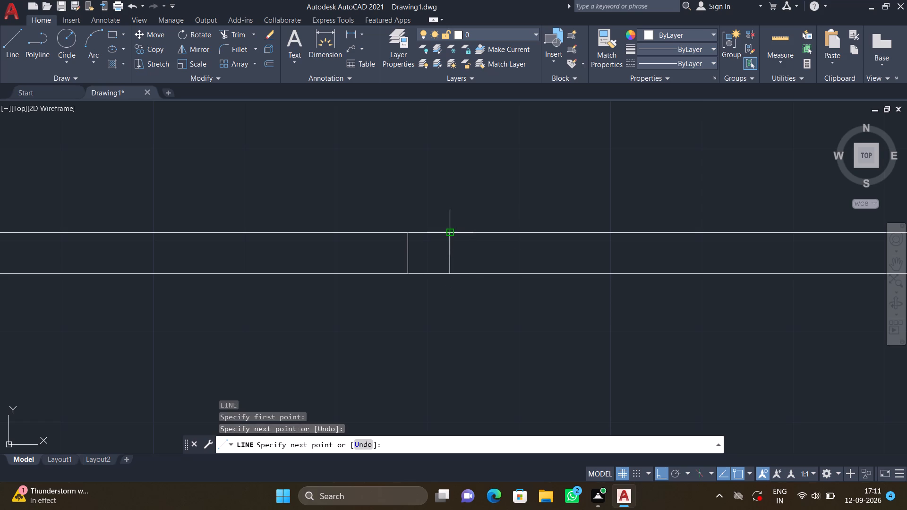
pyautogui.press('Return')
# Add multiline text reading GATE just above the parking's front wall, between the two pairs of short lines.
pyautogui.scroll(-3, 456, 277)
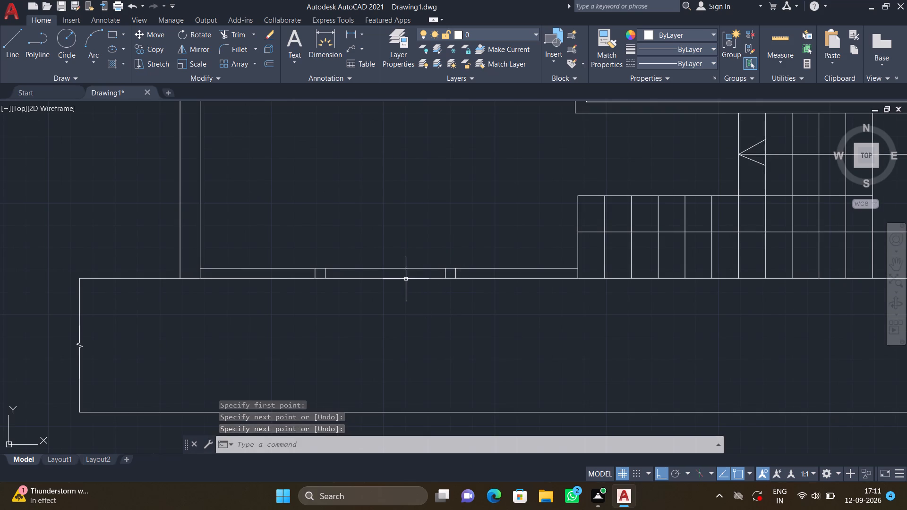
pyautogui.write('MT')
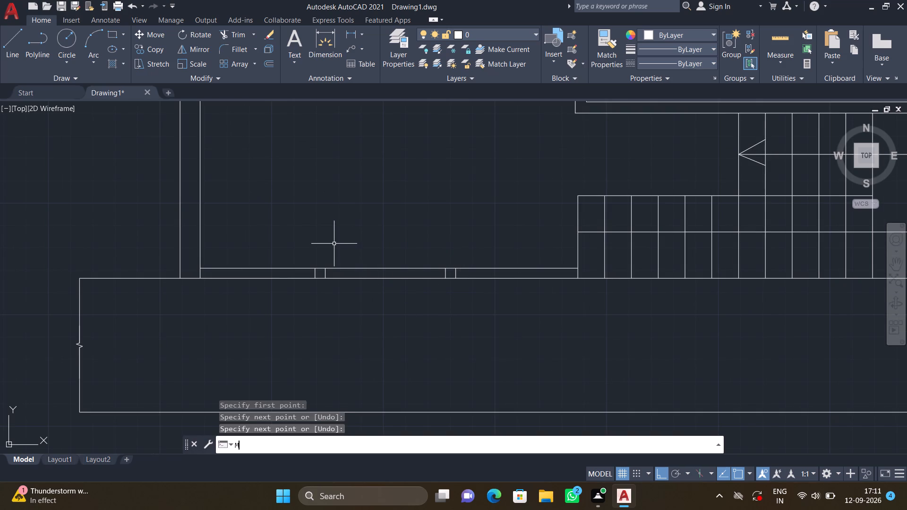
pyautogui.press('Return')
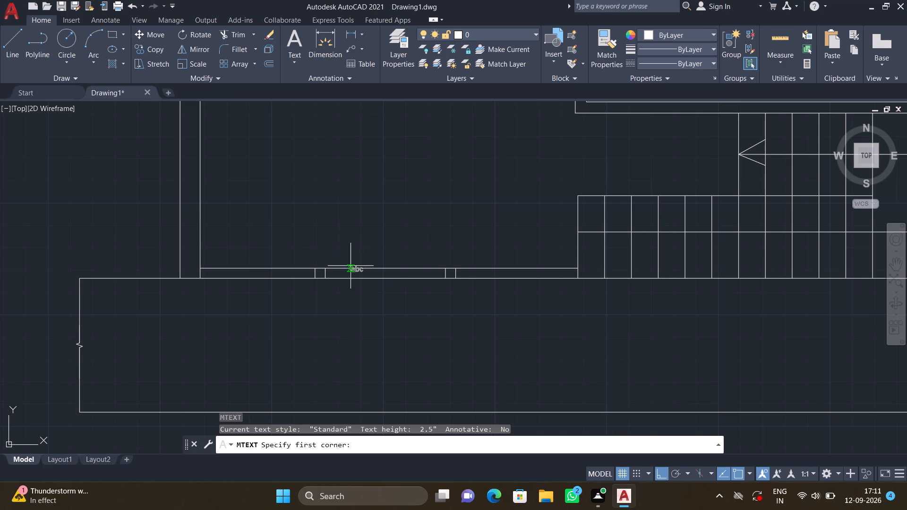
pyautogui.scroll(2, 343, 255)
pyautogui.click(339, 265)
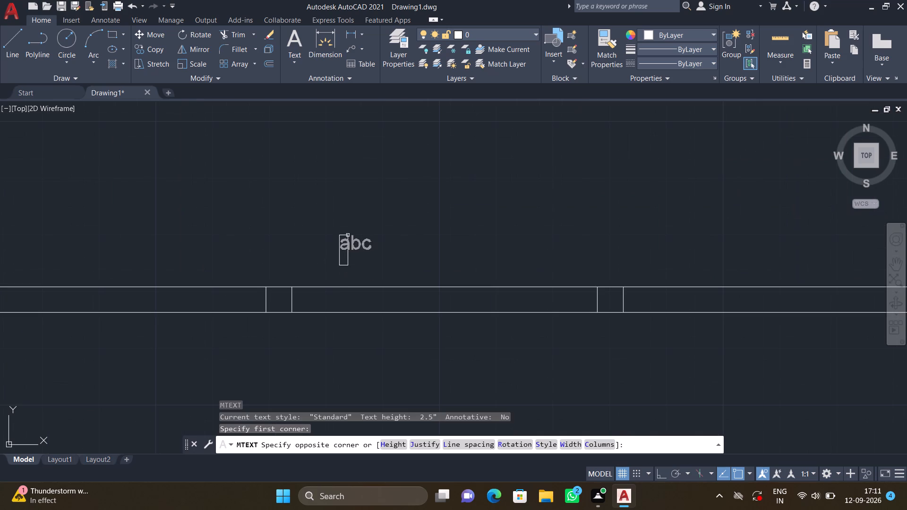
pyautogui.click(555, 191)
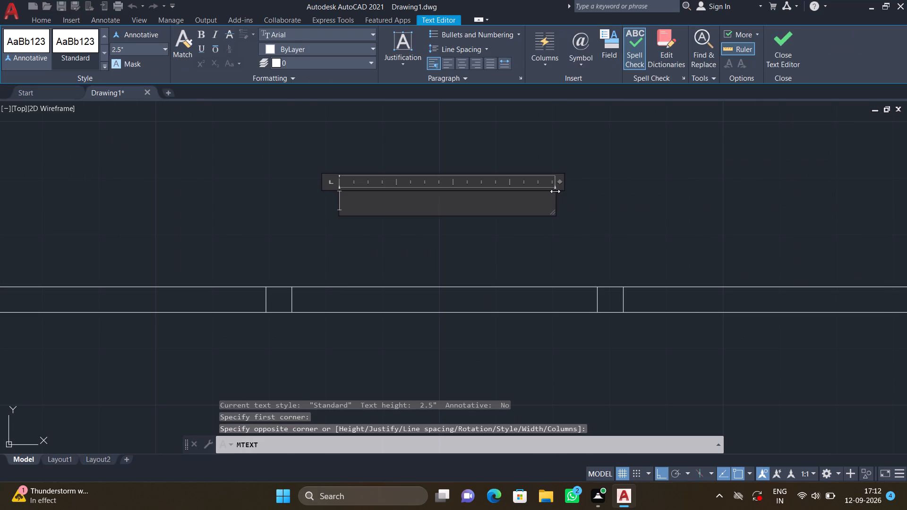
pyautogui.write('GATE')
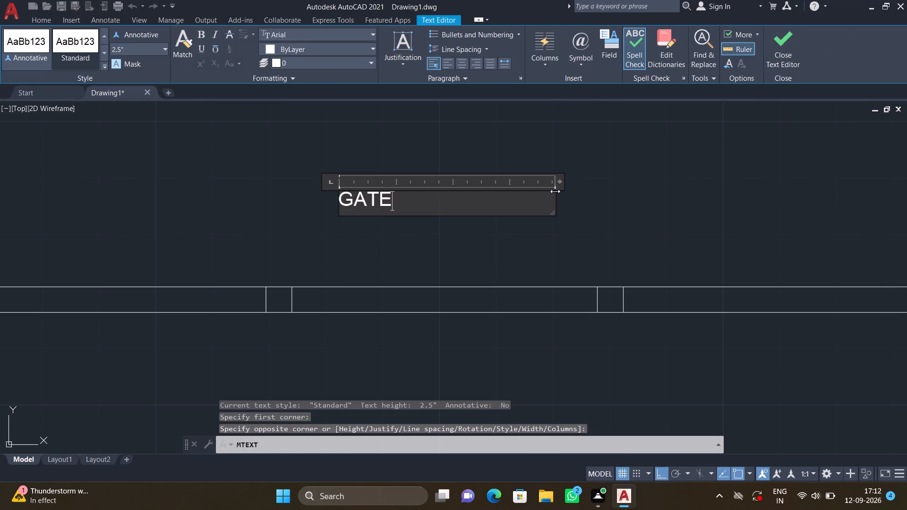
pyautogui.press('Return')
pyautogui.press('Escape')
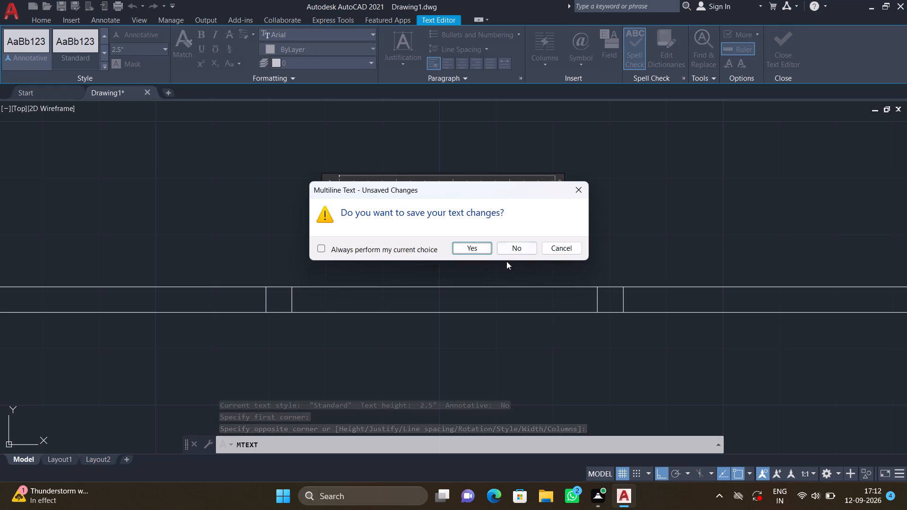
pyautogui.click(479, 243)
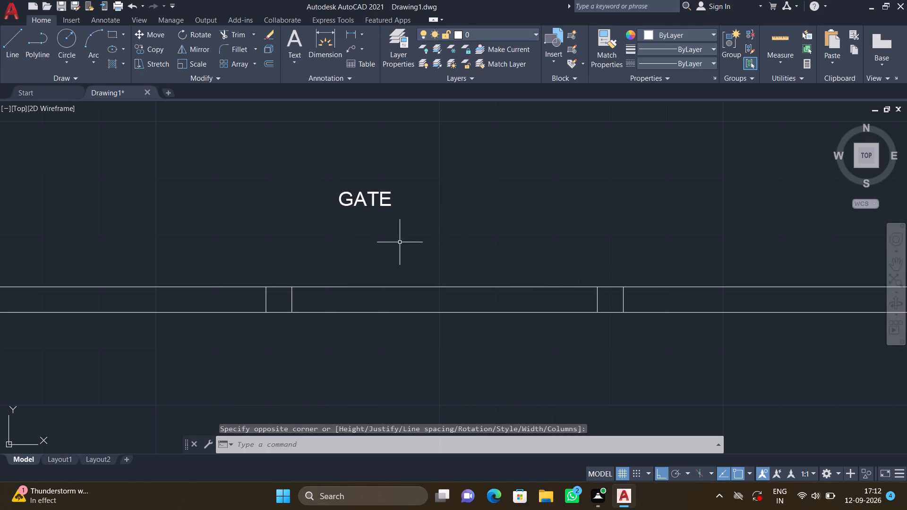
# Move the GATE label down into the front wall strip, midway between the two pairs of short lines.
pyautogui.press('m')
pyautogui.press('Return')
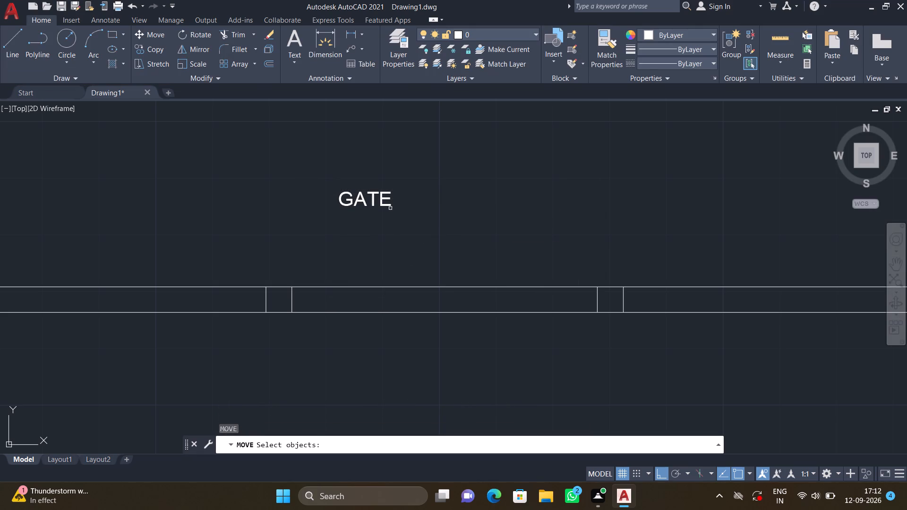
pyautogui.click(389, 205)
pyautogui.press('Return')
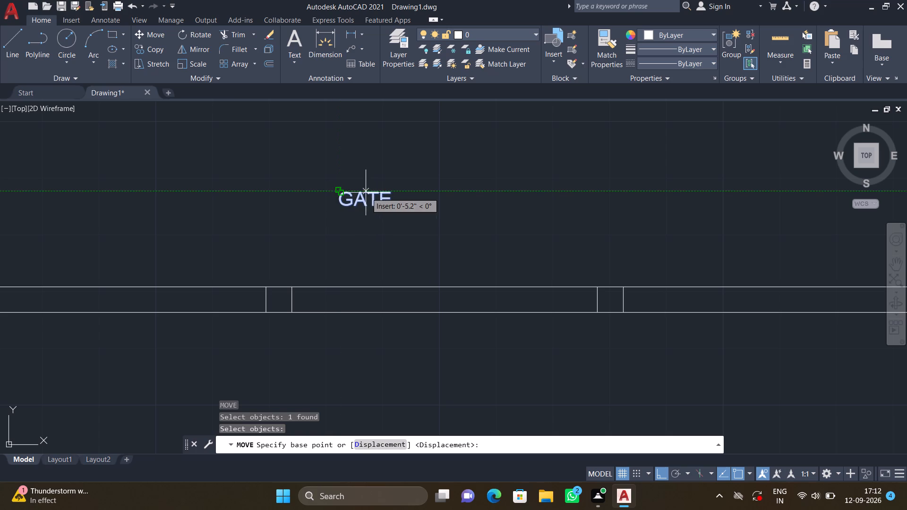
pyautogui.click(342, 195)
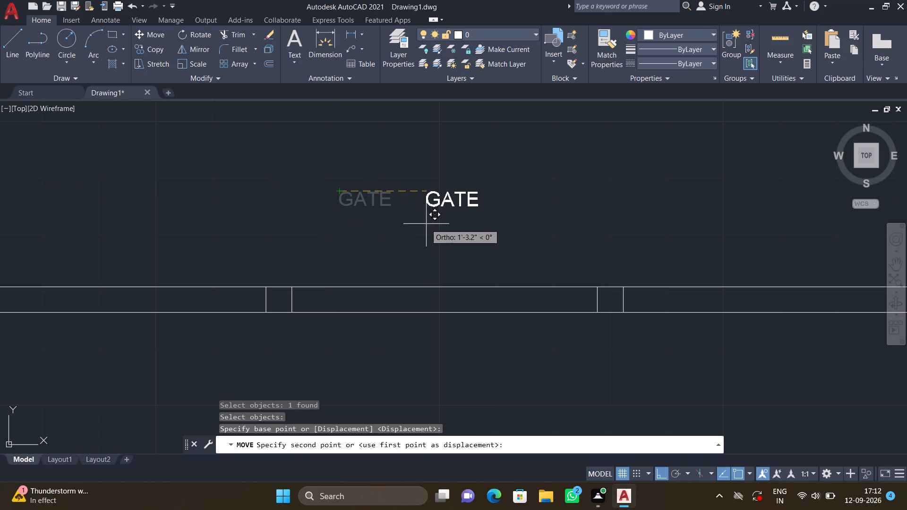
pyautogui.press('F8')
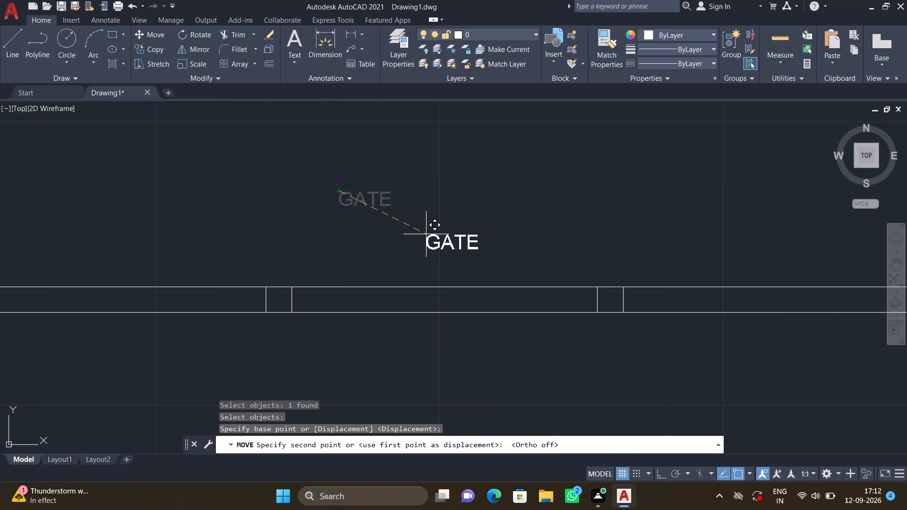
pyautogui.click(412, 289)
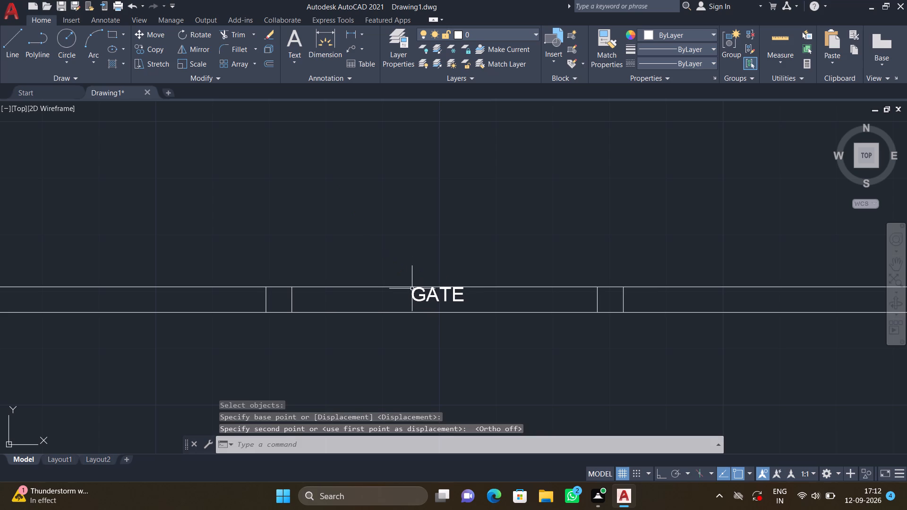
# Add multiline text reading 25'0" WIDE ROAD inside the long strip in front of the parking, below the gate.
pyautogui.scroll(-1, 418, 261)
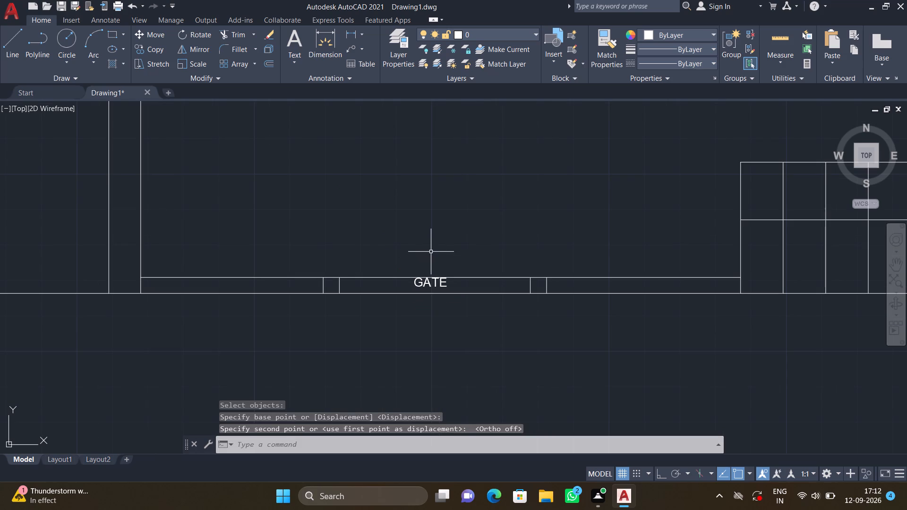
pyautogui.scroll(-2, 444, 259)
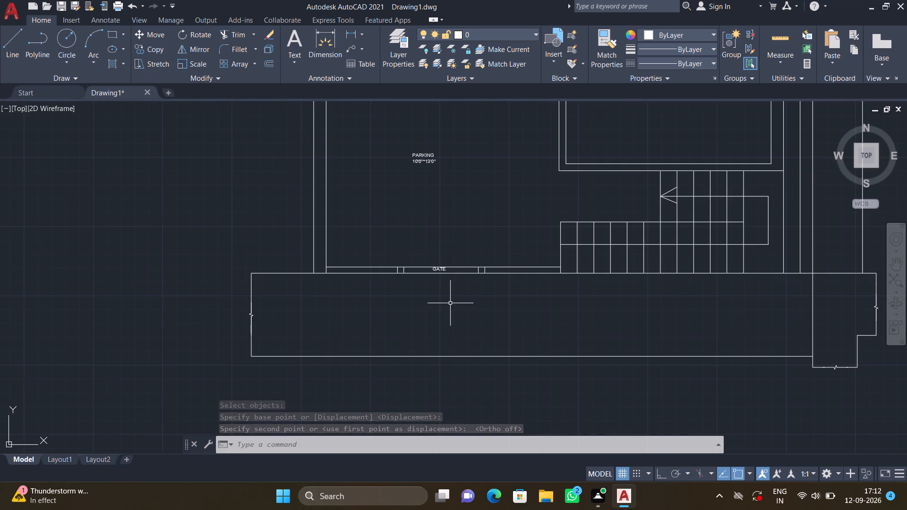
pyautogui.scroll(-1, 456, 321)
pyautogui.moveTo(456, 330); pyautogui.dragTo(442, 290, button='middle')
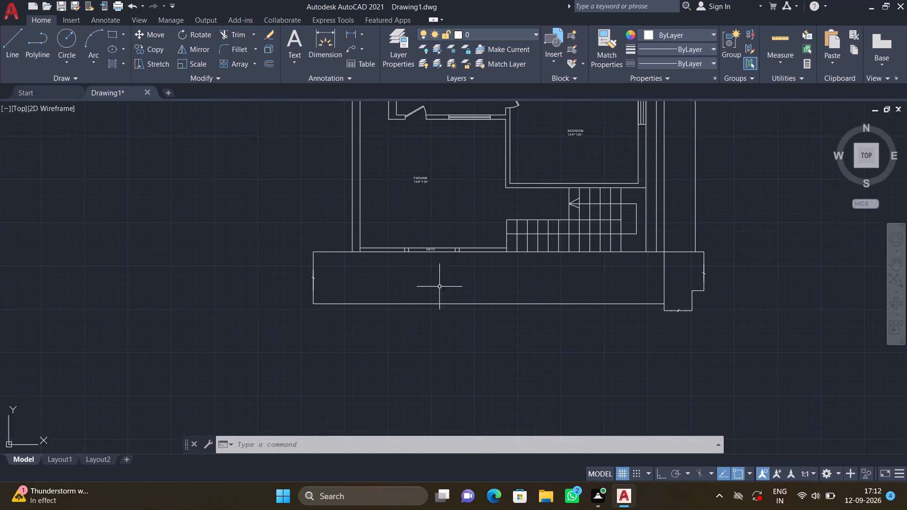
pyautogui.scroll(1, 431, 291)
pyautogui.write('25')
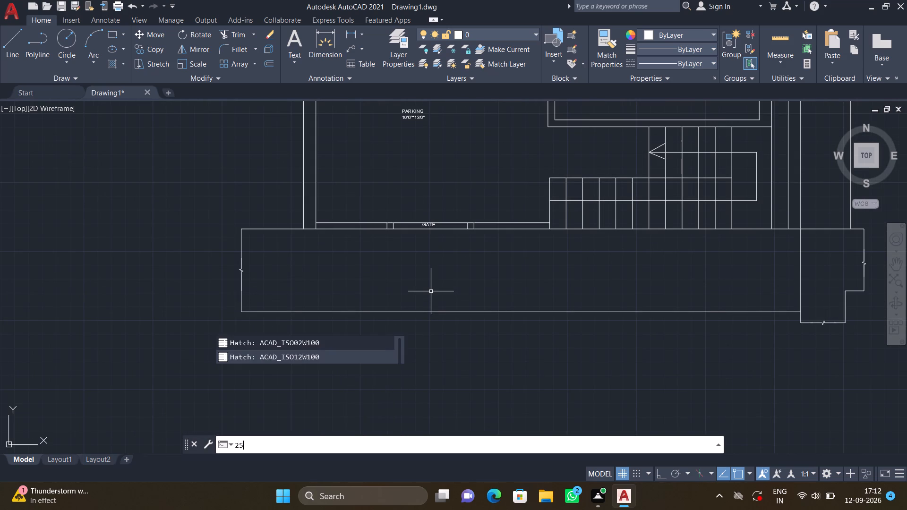
pyautogui.press('Escape')
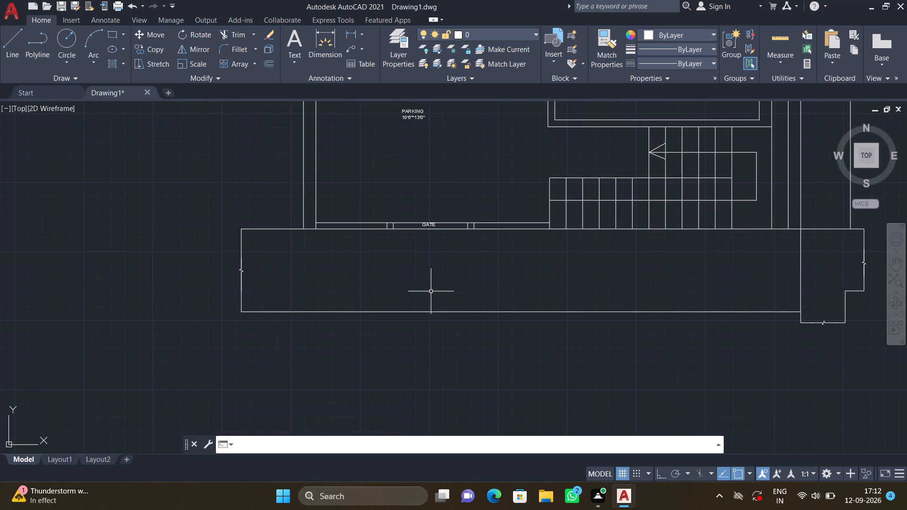
pyautogui.write('MT')
pyautogui.press('Return')
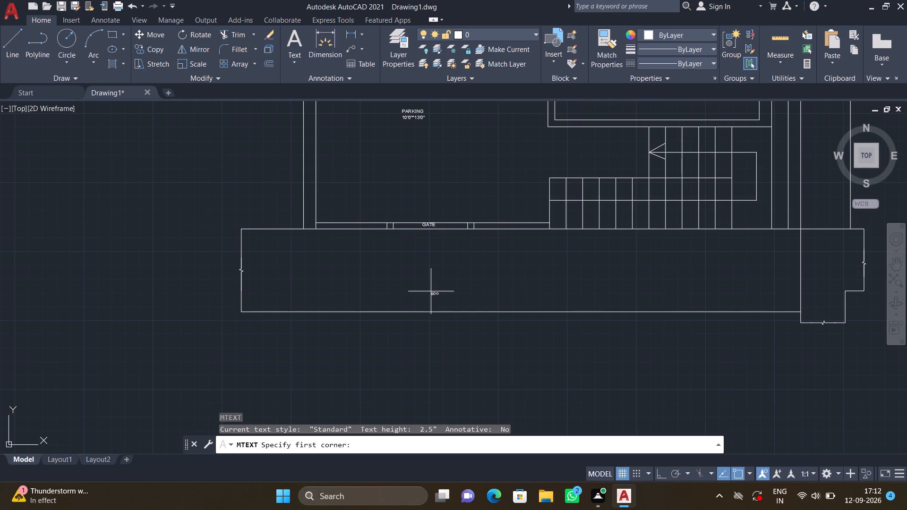
pyautogui.click(379, 259)
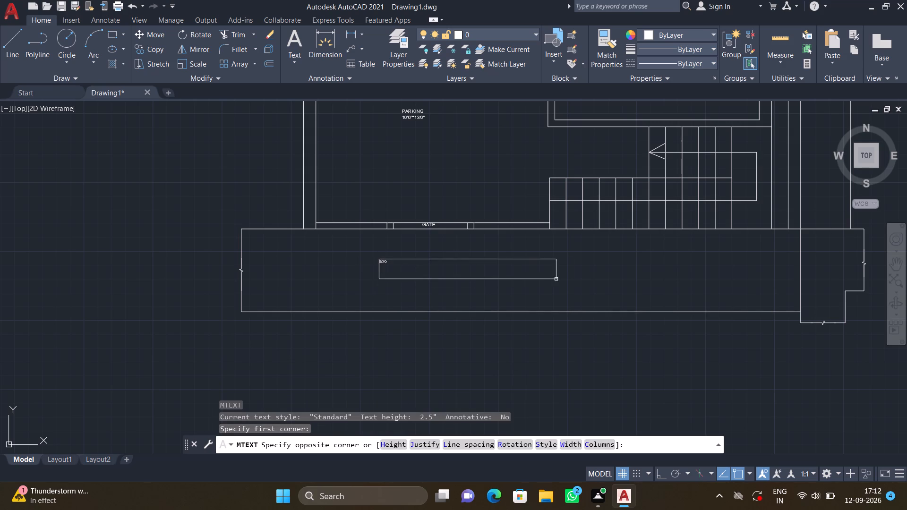
pyautogui.click(677, 293)
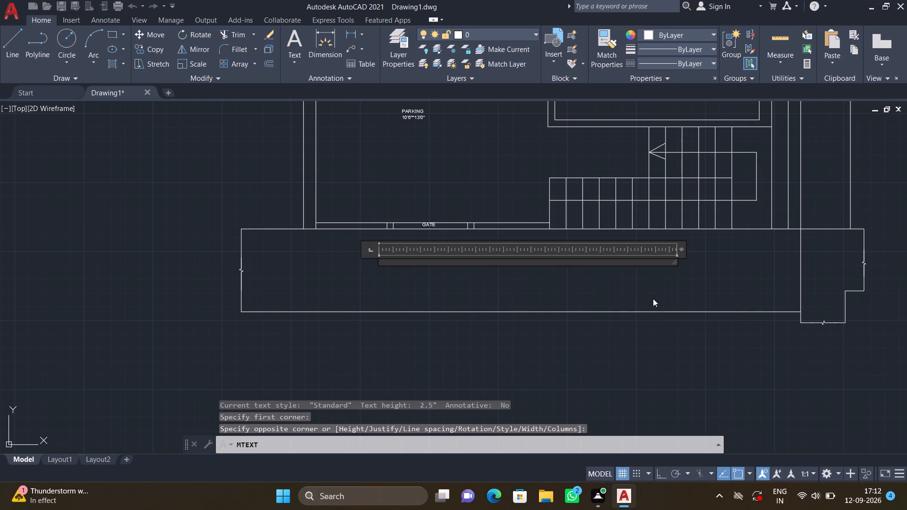
pyautogui.write("25'")
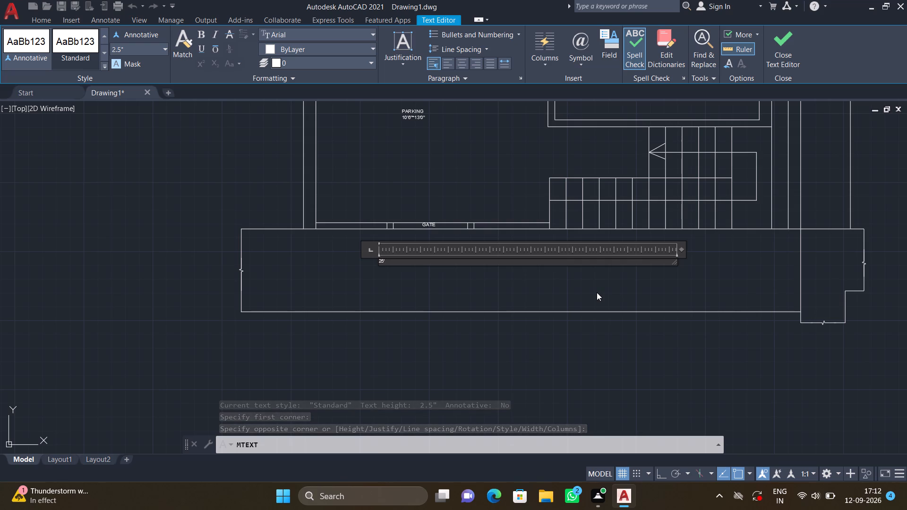
pyautogui.write('0"')
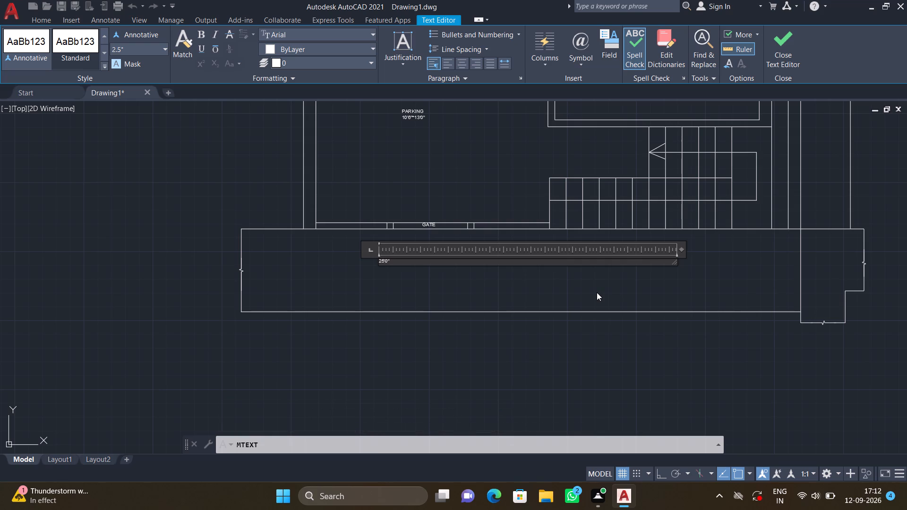
pyautogui.press('space')
pyautogui.press('space')
pyautogui.write('WIDE')
pyautogui.press('space')
pyautogui.press('space')
pyautogui.write('ROAD')
pyautogui.press('Return')
pyautogui.press('Escape')
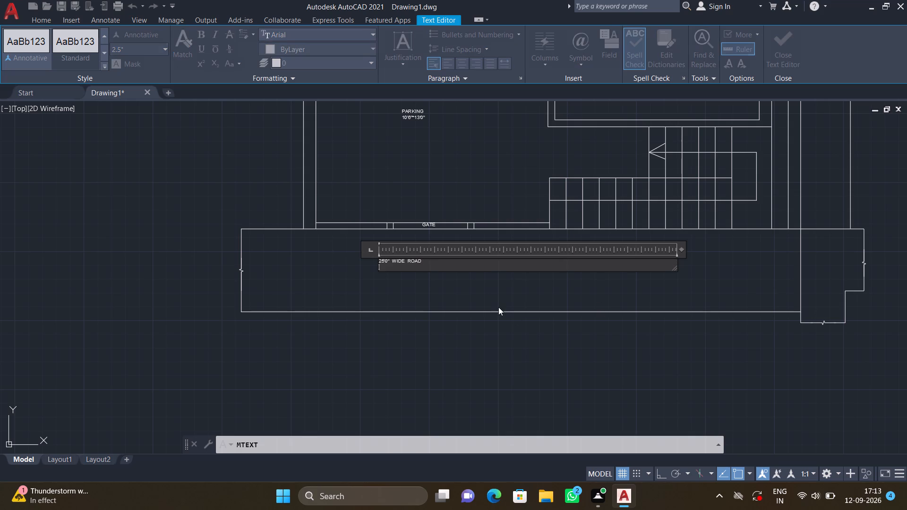
pyautogui.click(459, 253)
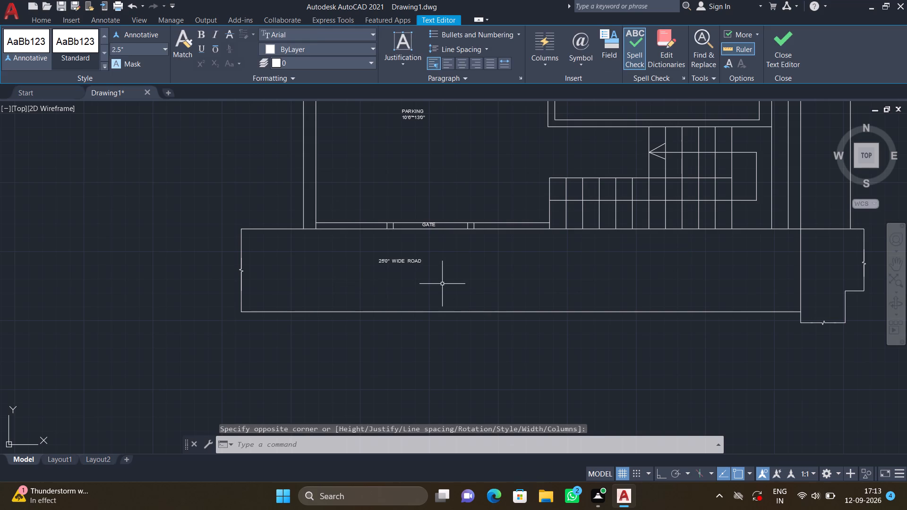
# Move the 25'0" WIDE ROAD label to the middle of the road strip, midway between its two long edges.
pyautogui.press('m')
pyautogui.press('Return')
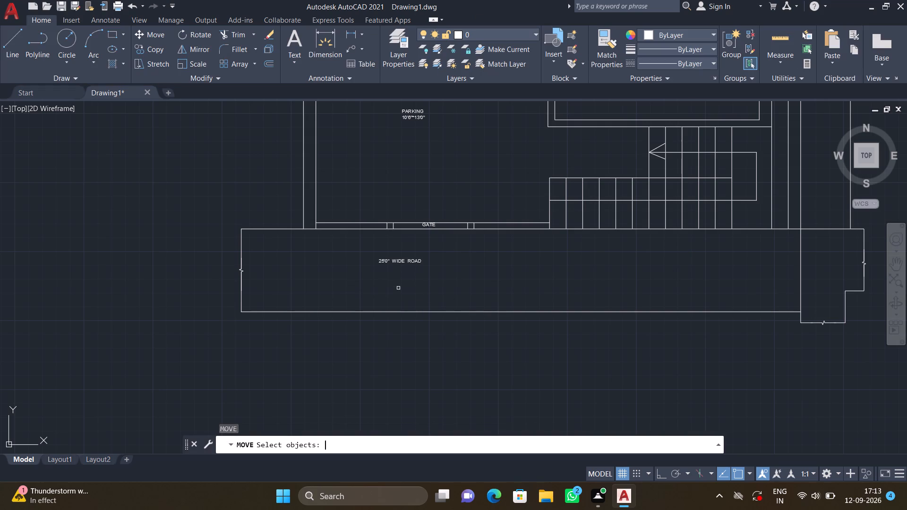
pyautogui.click(416, 262)
pyautogui.press('Return')
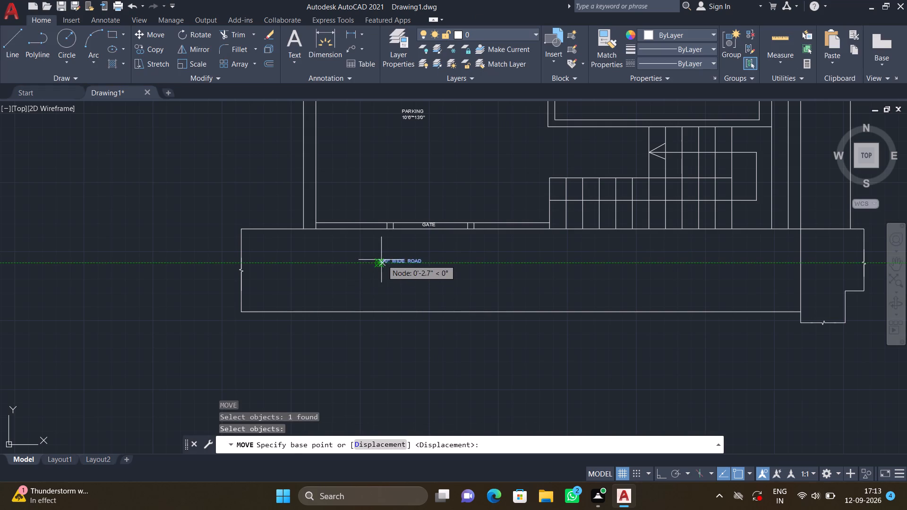
pyautogui.click(381, 259)
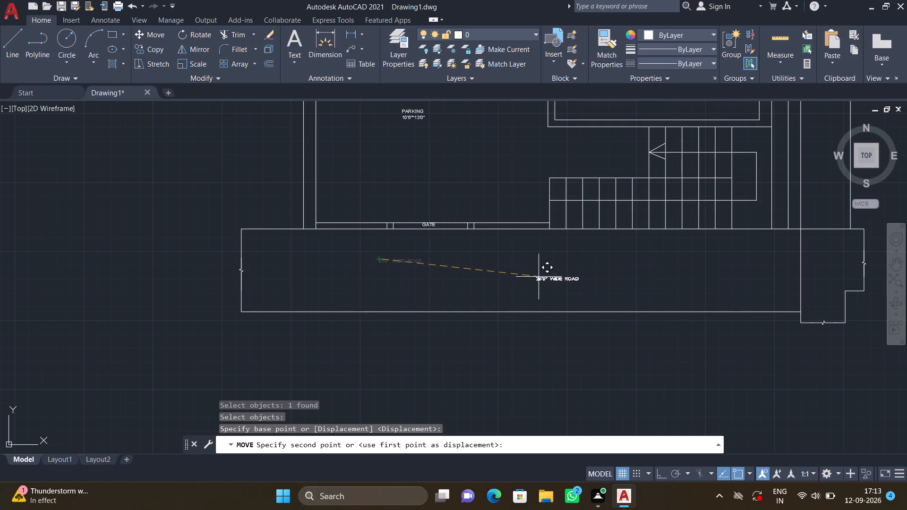
pyautogui.scroll(2, 541, 277)
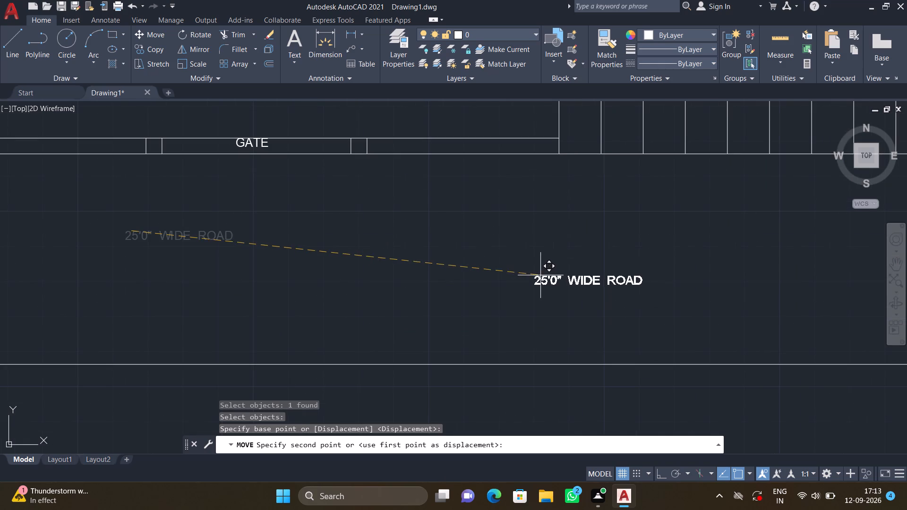
pyautogui.click(497, 257)
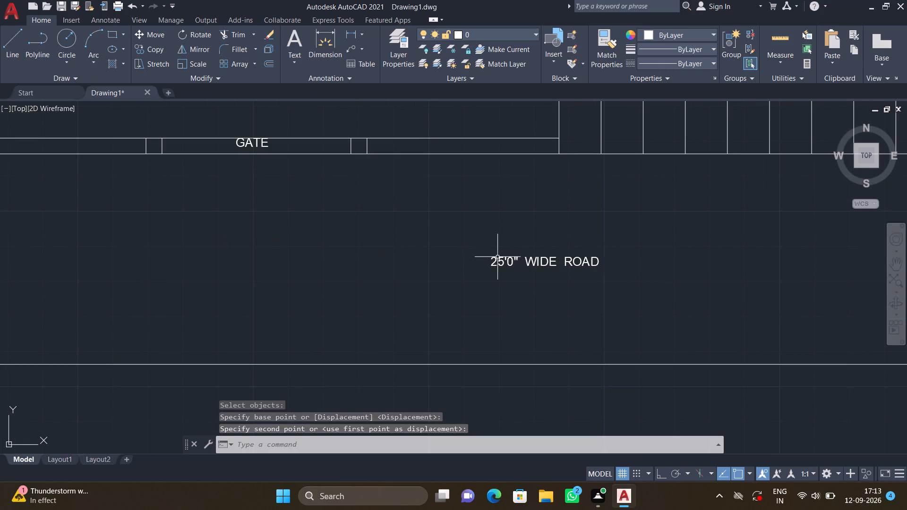
# Add multiline text reading GROUND FLOOR PLAN below the road strip as the drawing title.
pyautogui.scroll(-2, 498, 257)
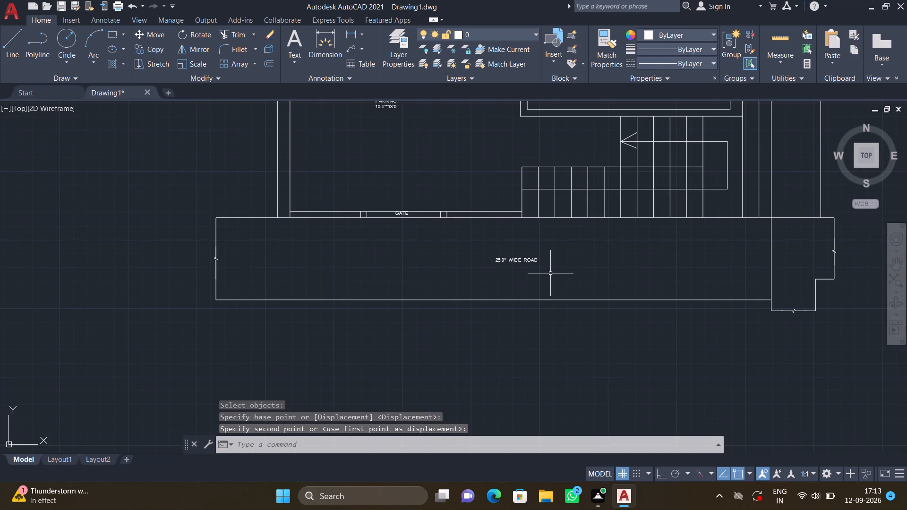
pyautogui.scroll(-1, 559, 271)
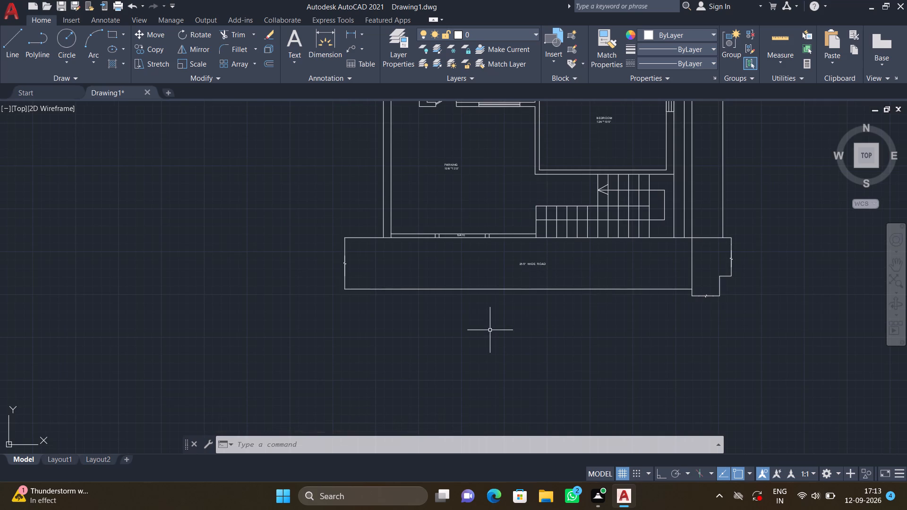
pyautogui.write('MT')
pyautogui.press('Return')
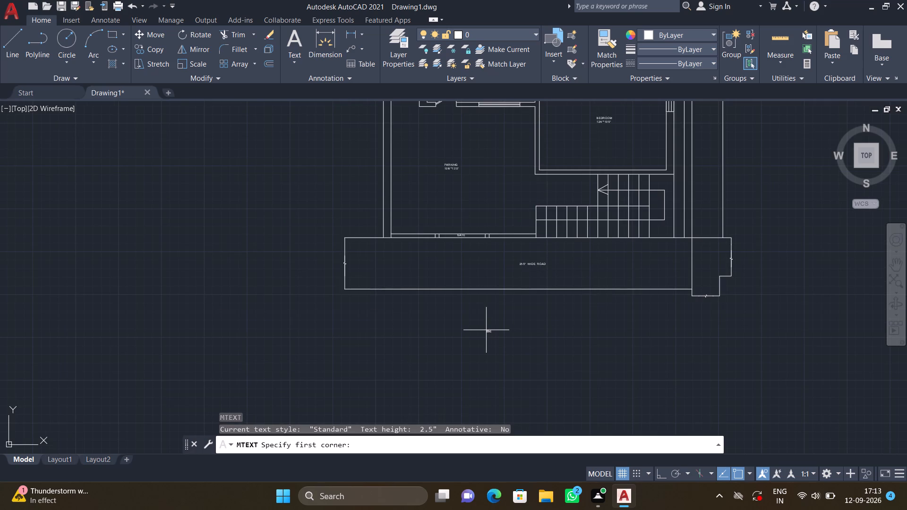
pyautogui.click(470, 330)
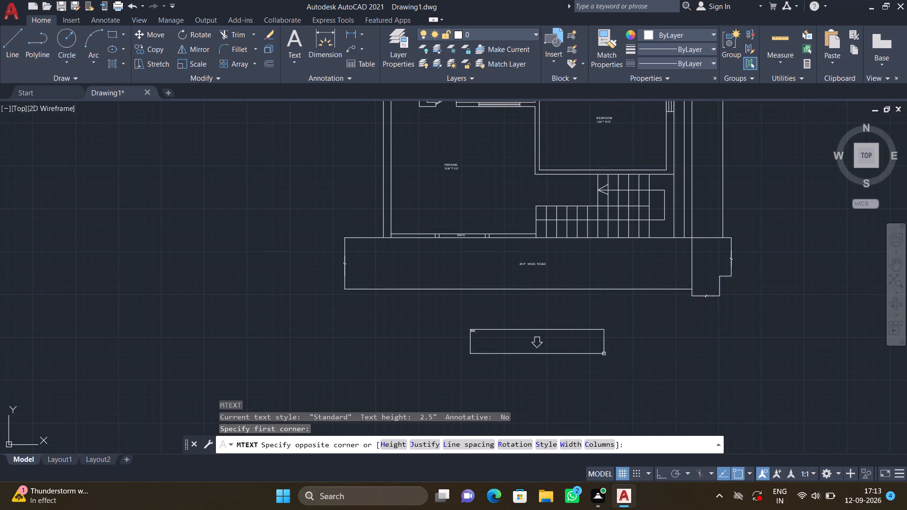
pyautogui.click(666, 370)
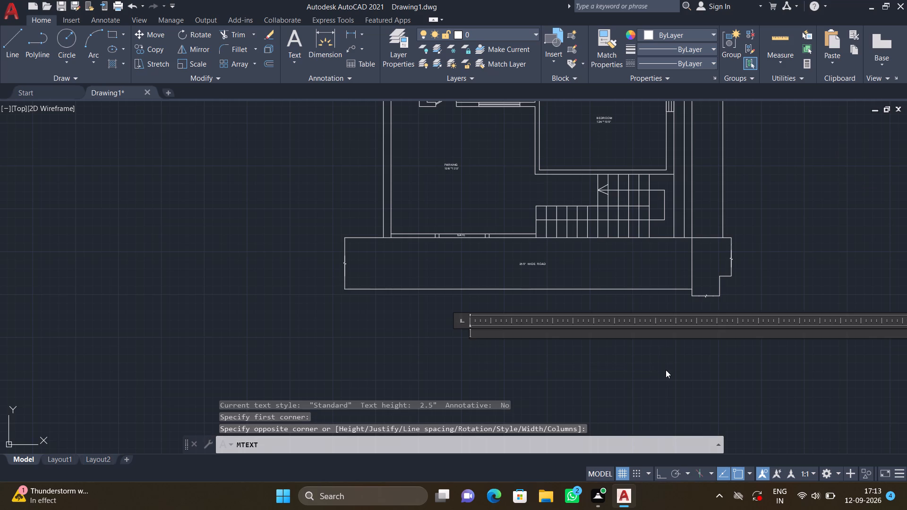
pyautogui.write('GROUND')
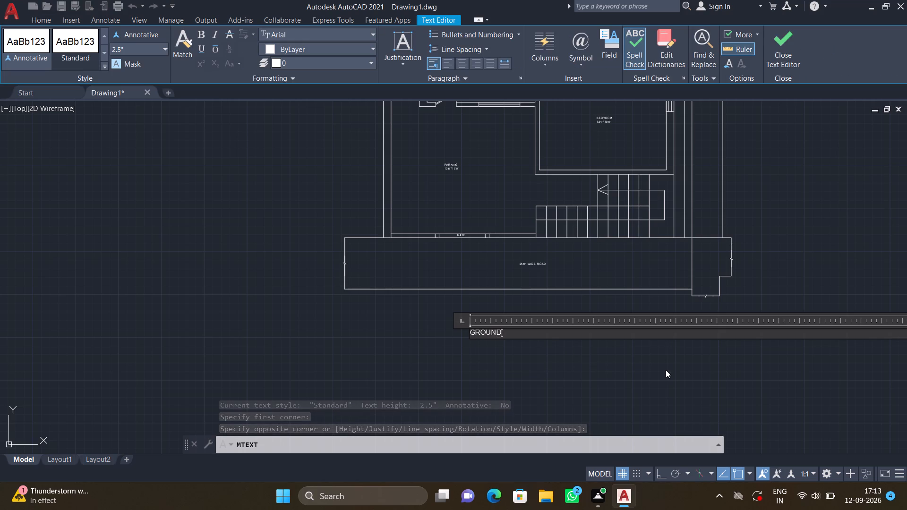
pyautogui.press('space')
pyautogui.write('FLOO')
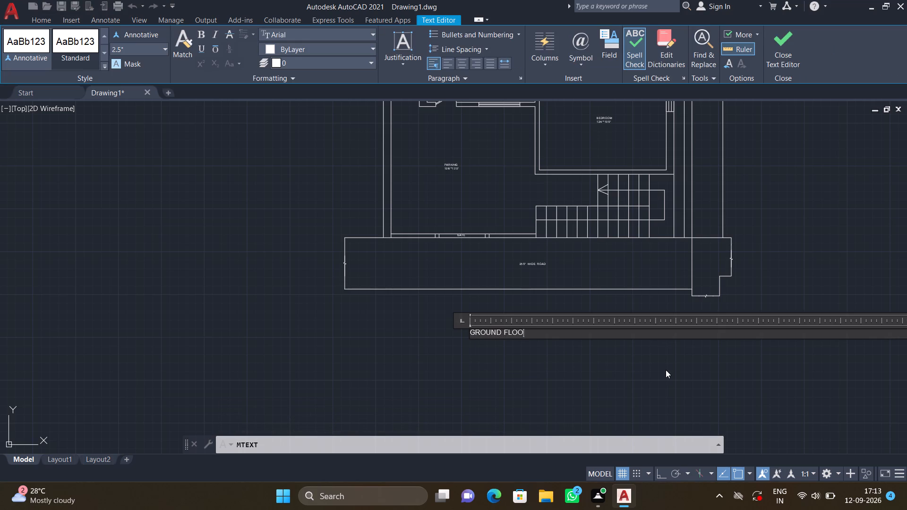
pyautogui.write('R')
pyautogui.press('space')
pyautogui.write('PLAN')
pyautogui.press('Return')
pyautogui.press('Escape')
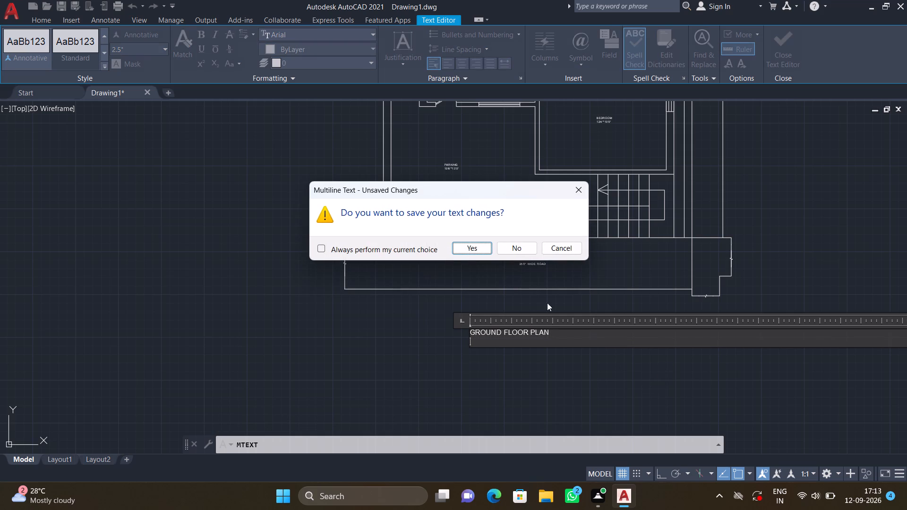
pyautogui.click(487, 248)
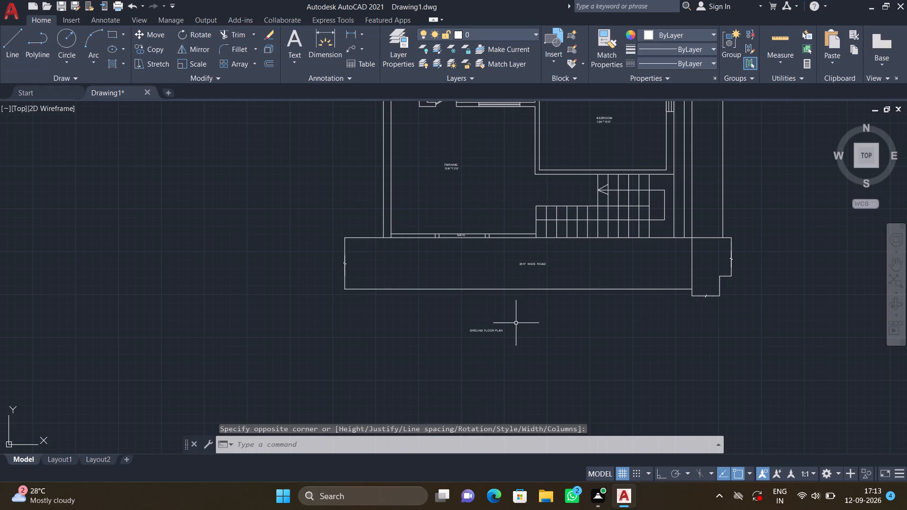
# Move the GROUND FLOOR PLAN title closer to the road strip, roughly beneath the 25'0" WIDE ROAD label.
pyautogui.scroll(2, 505, 328)
pyautogui.press('m')
pyautogui.press('Return')
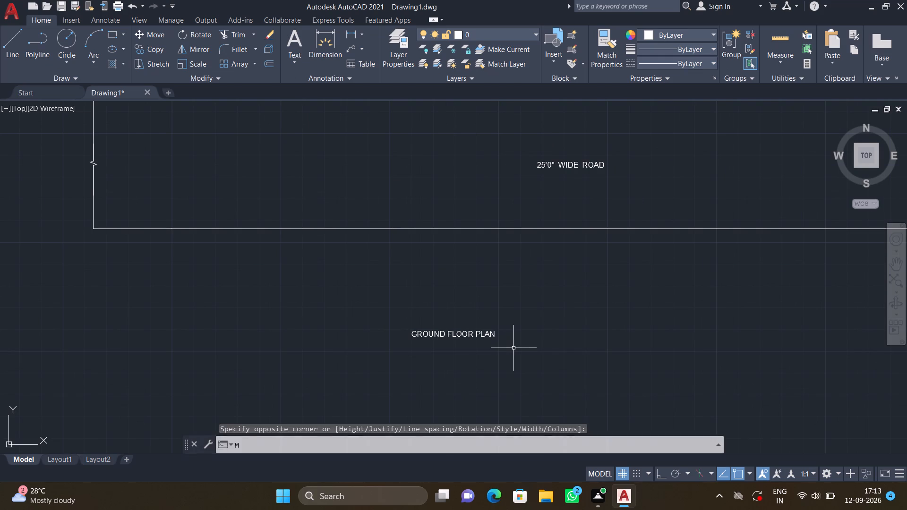
pyautogui.click(490, 333)
pyautogui.press('Return')
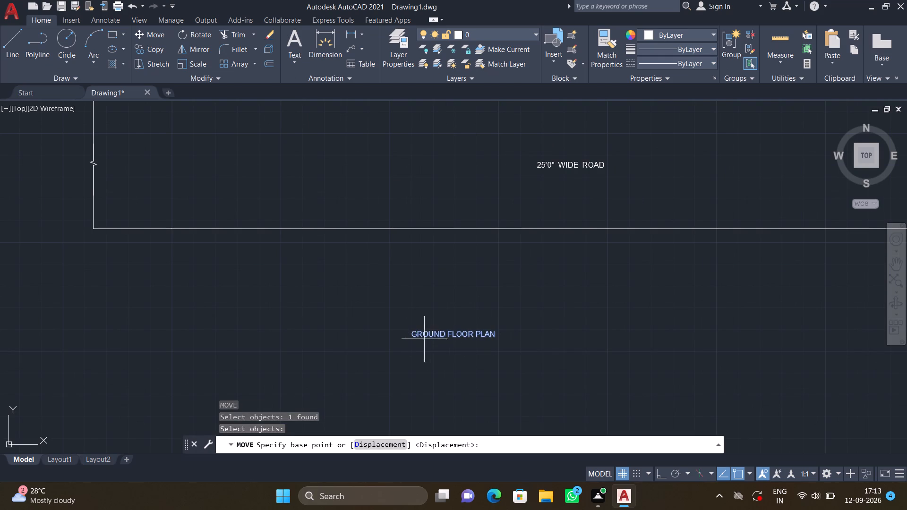
pyautogui.click(410, 327)
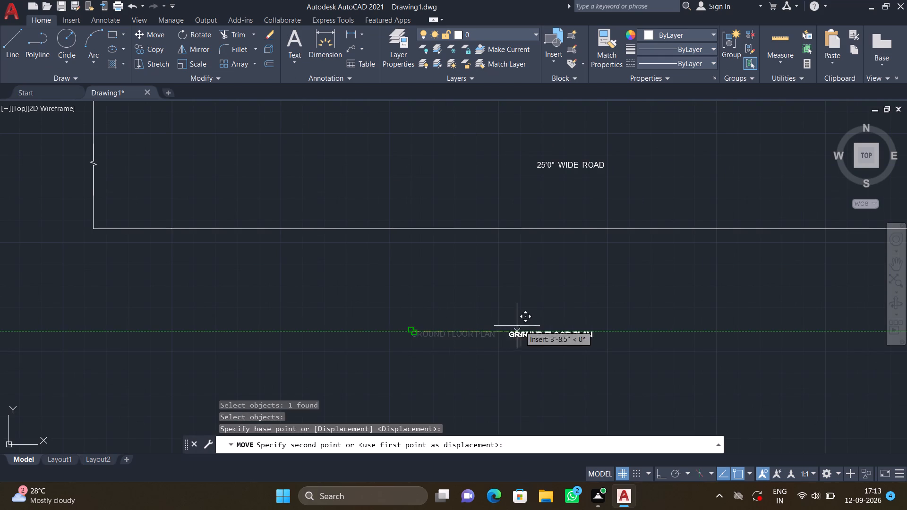
pyautogui.scroll(-3, 524, 326)
pyautogui.scroll(2, 537, 323)
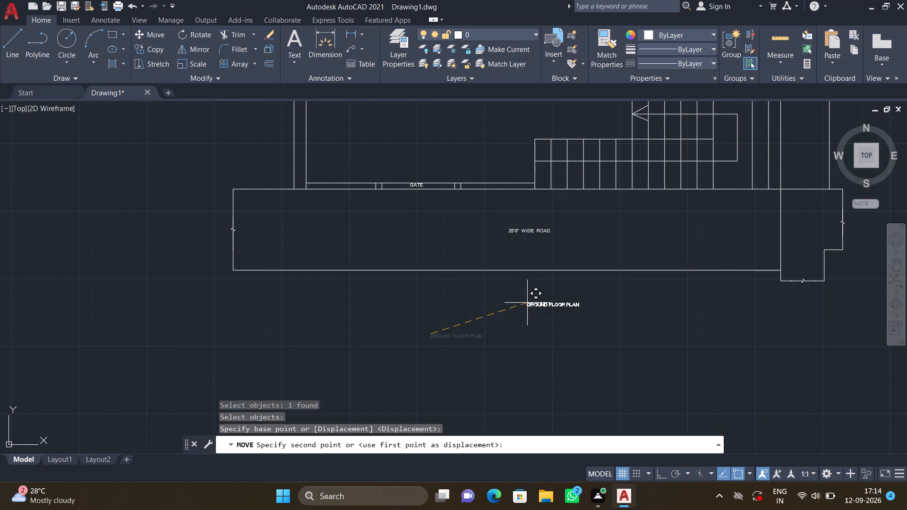
pyautogui.click(527, 303)
# Add multiline text reading 3'0" BALCONY in the narrow passage between the west boundary wall and the house's west wall.
pyautogui.scroll(-1, 605, 302)
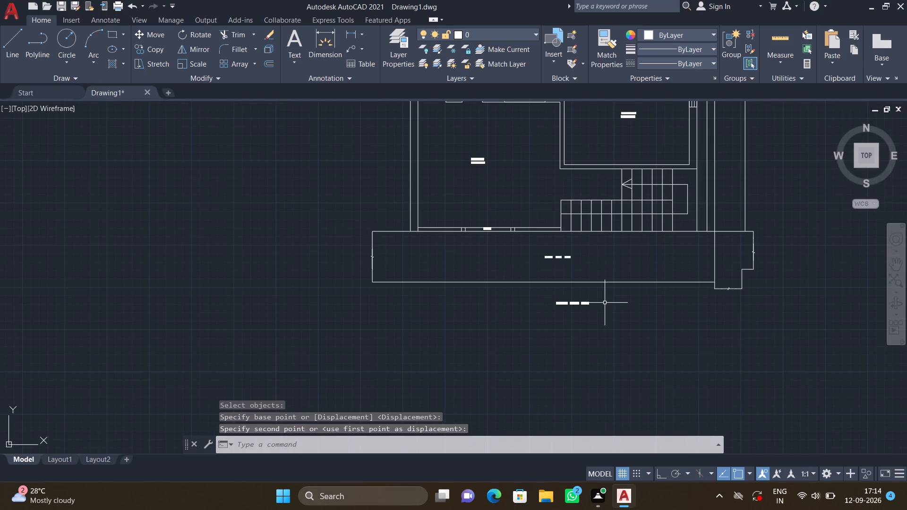
pyautogui.scroll(-1, 605, 304)
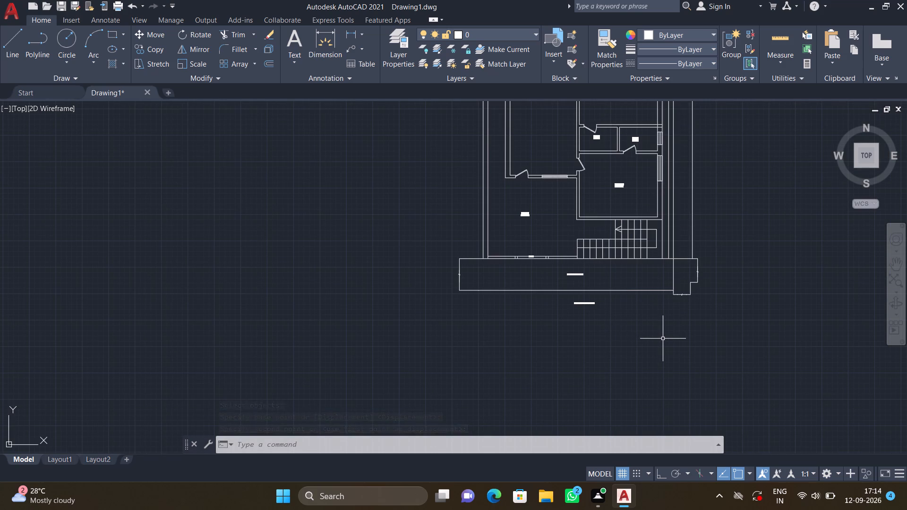
pyautogui.scroll(-2, 663, 339)
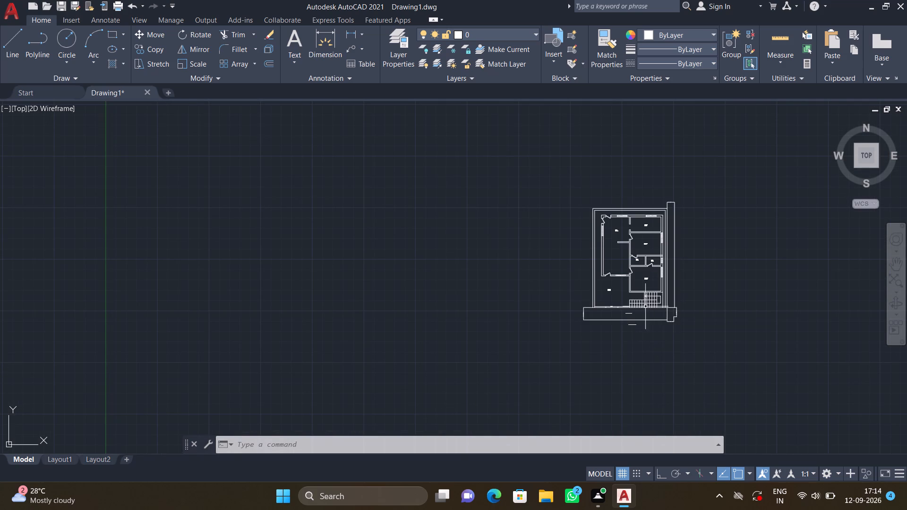
pyautogui.scroll(1, 603, 262)
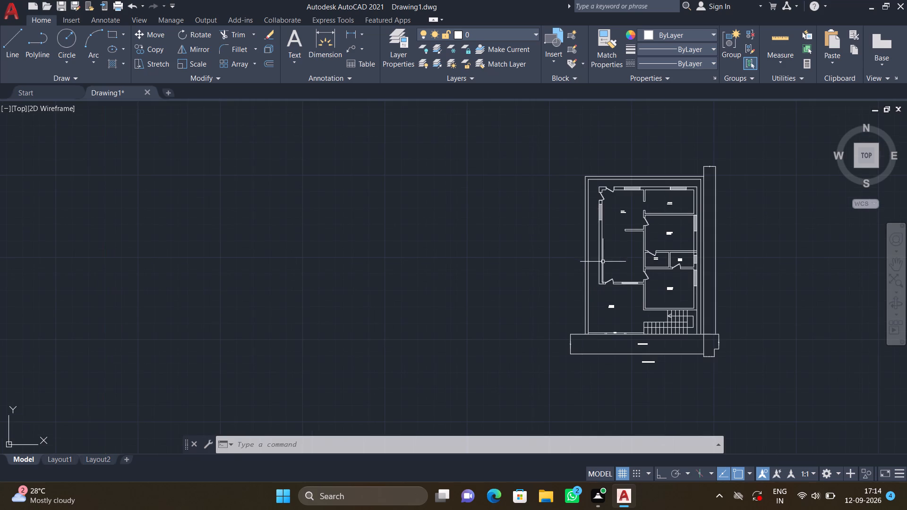
pyautogui.scroll(3, 589, 262)
pyautogui.moveTo(588, 262); pyautogui.dragTo(455, 216, button='middle')
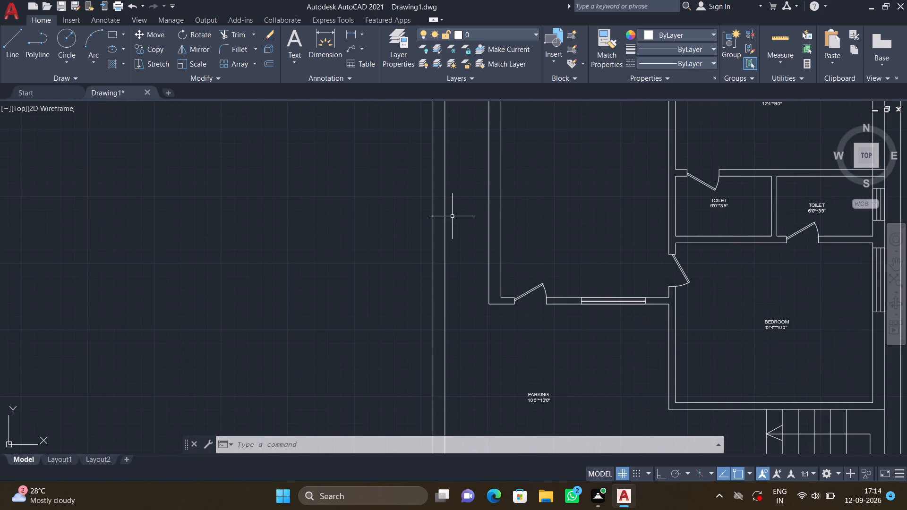
pyautogui.scroll(3, 456, 202)
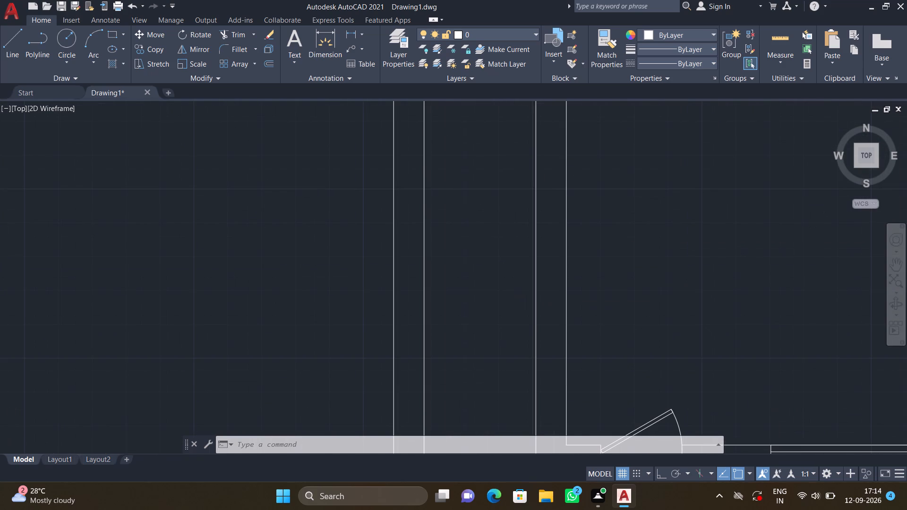
pyautogui.write('MT')
pyautogui.press('Return')
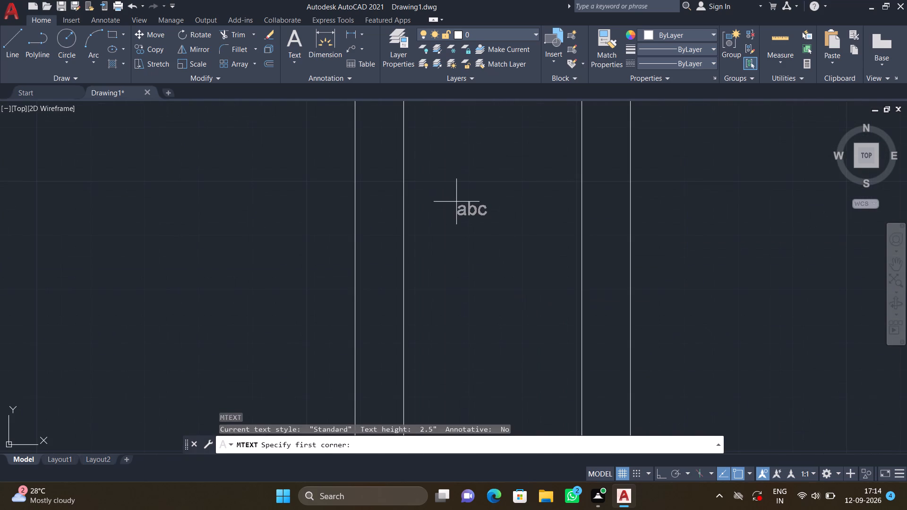
pyautogui.scroll(-2, 456, 202)
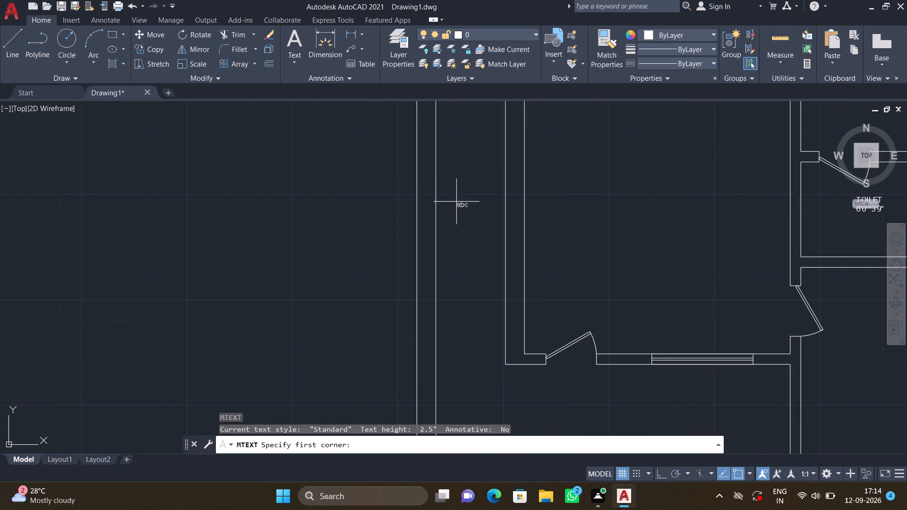
pyautogui.scroll(2, 450, 211)
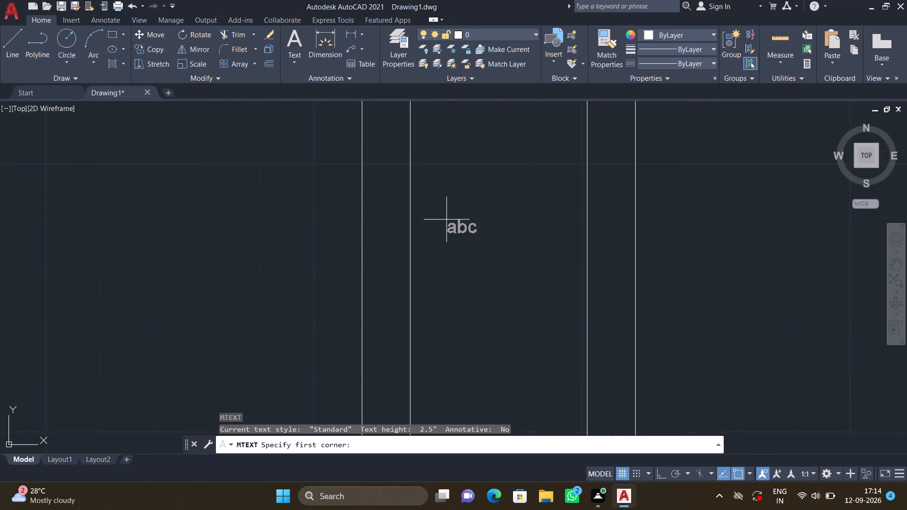
pyautogui.click(430, 238)
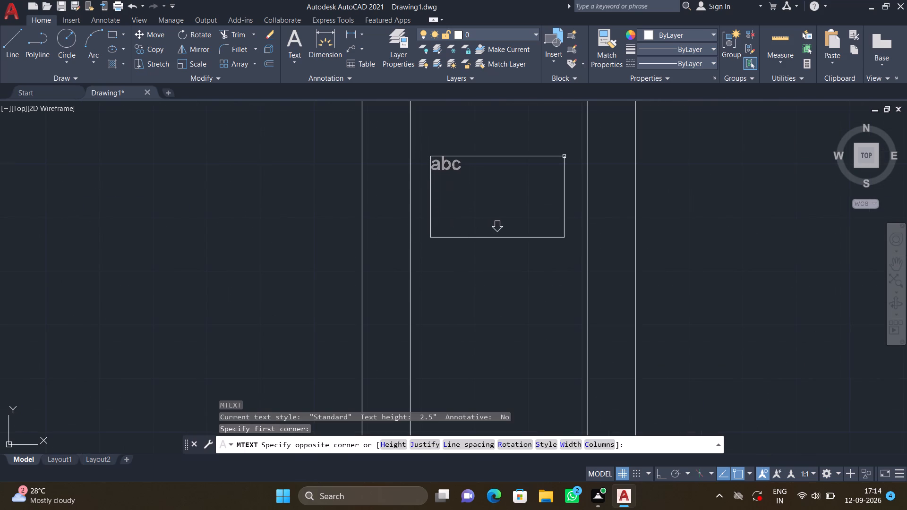
pyautogui.click(565, 156)
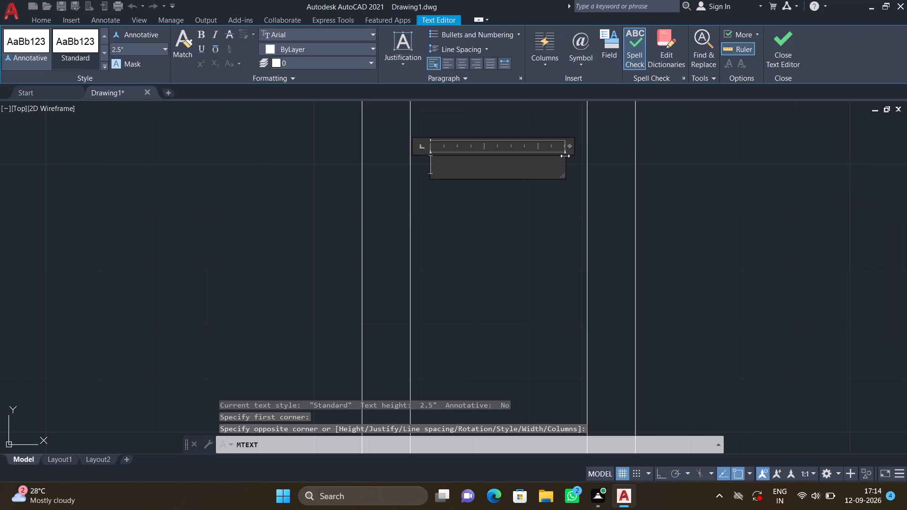
pyautogui.write("3'")
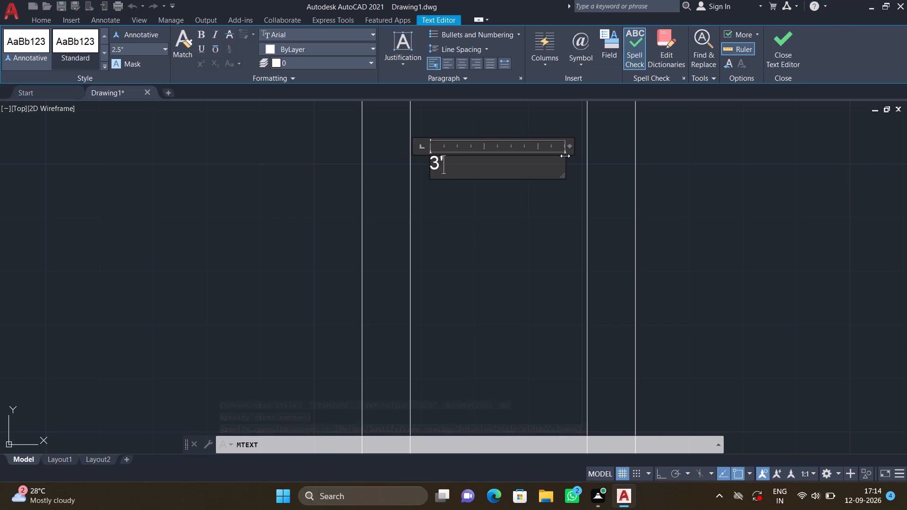
pyautogui.write('0"')
pyautogui.press('space')
pyautogui.write('BALCON')
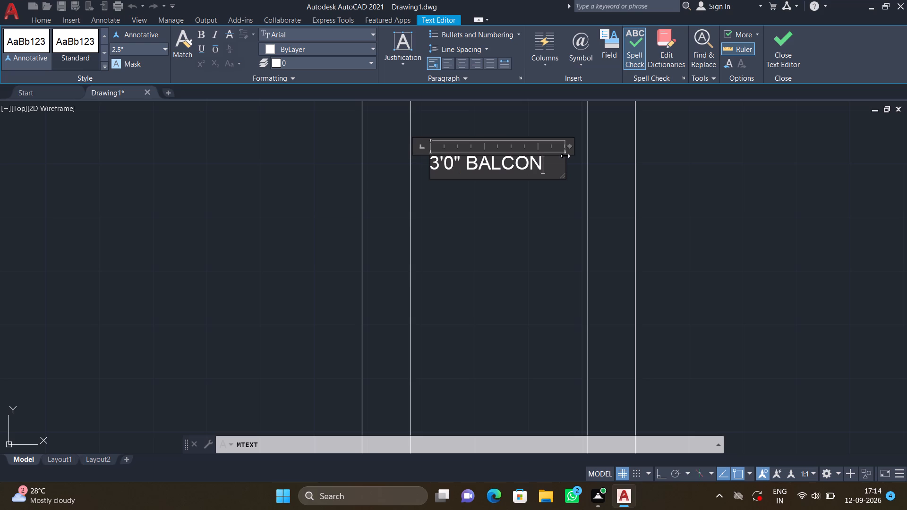
pyautogui.press('y')
pyautogui.press('Return')
pyautogui.press('Escape')
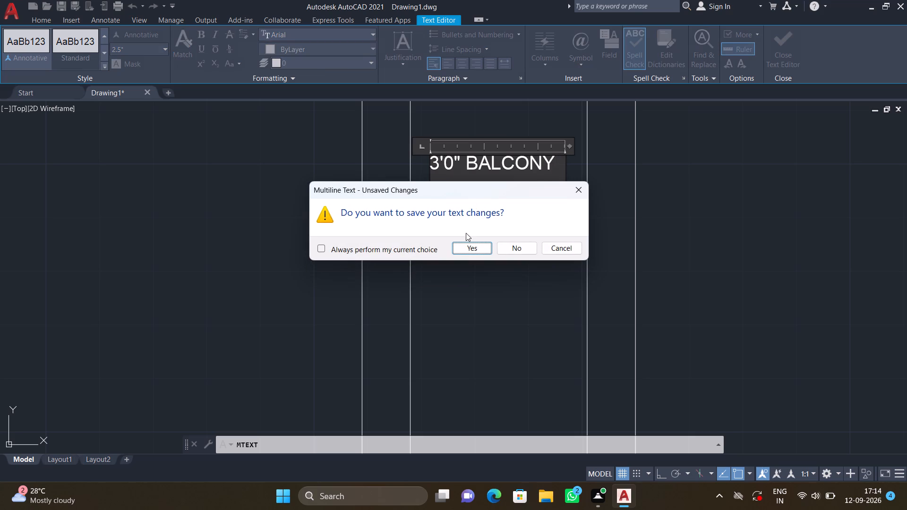
pyautogui.click(467, 247)
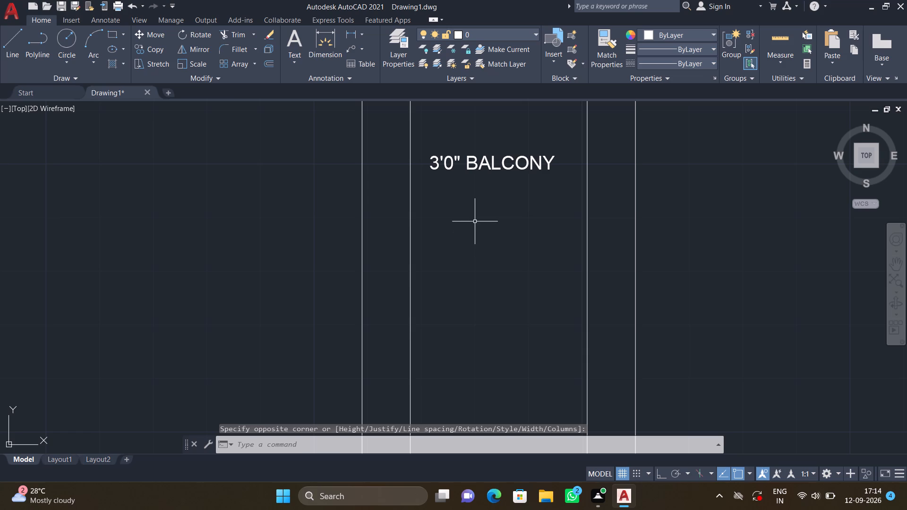
# With Ortho on, rotate the 3'0" BALCONY label 90° about its insertion point so it reads vertically.
pyautogui.press('F8')
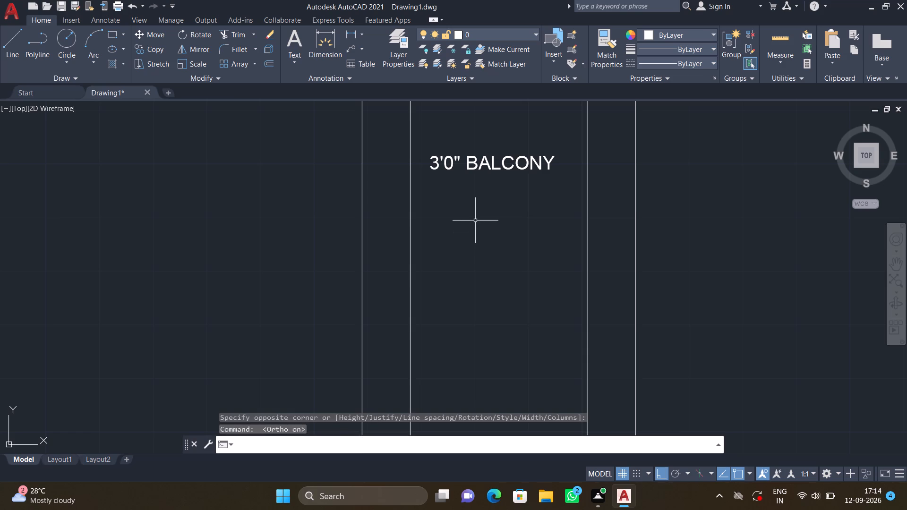
pyautogui.write('RO')
pyautogui.press('Return')
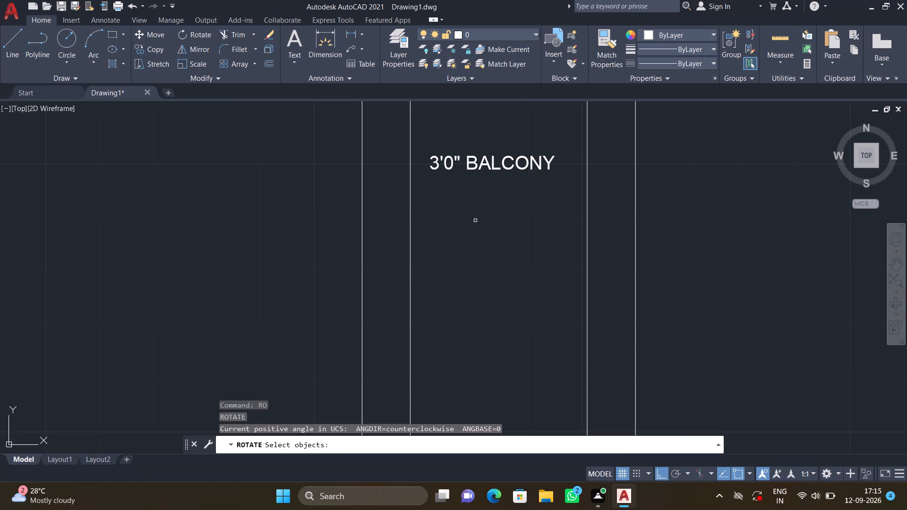
pyautogui.click(503, 168)
pyautogui.press('Return')
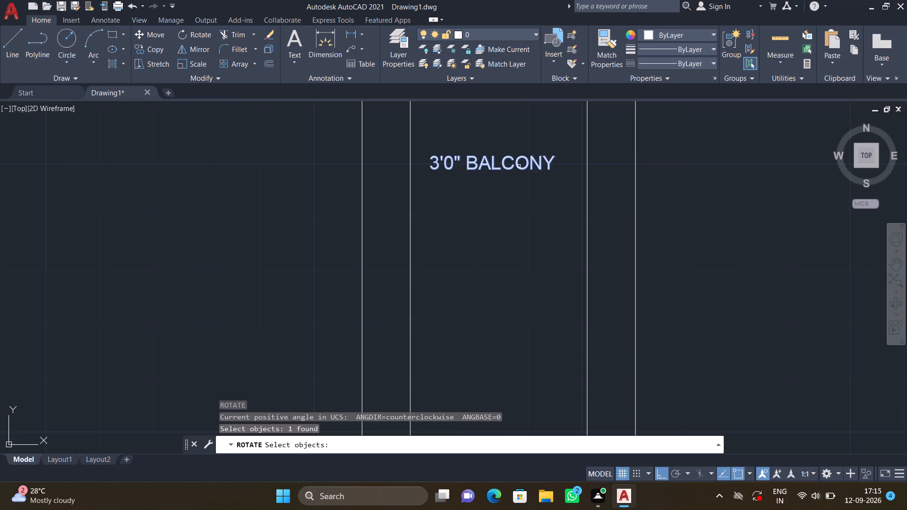
pyautogui.click(428, 159)
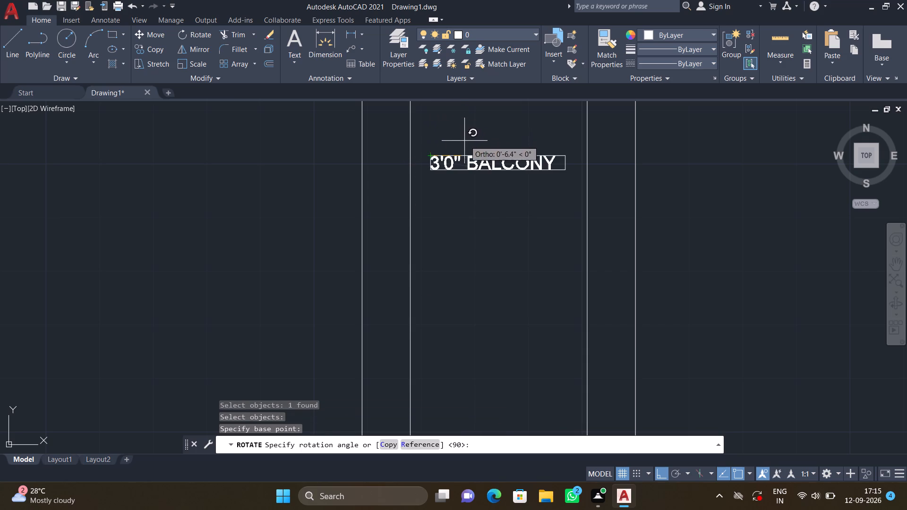
pyautogui.moveTo(464, 141); pyautogui.dragTo(490, 261, button='middle')
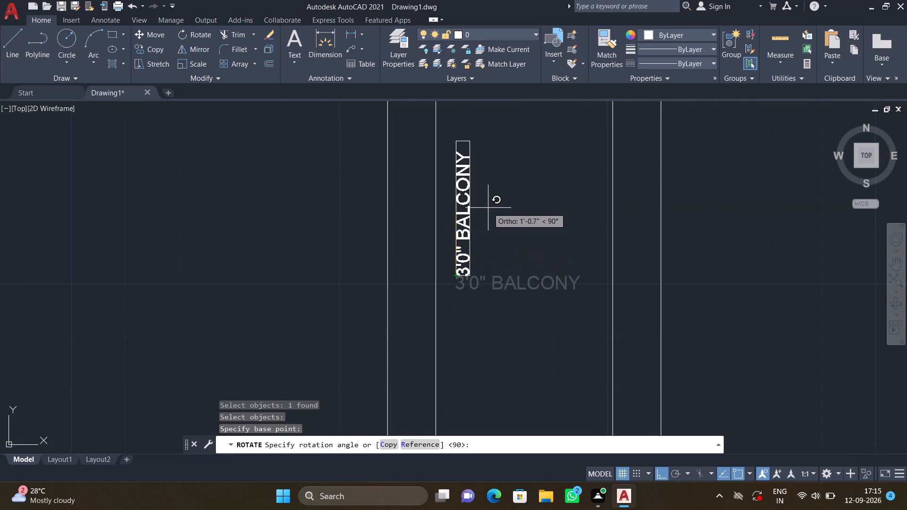
pyautogui.click(488, 207)
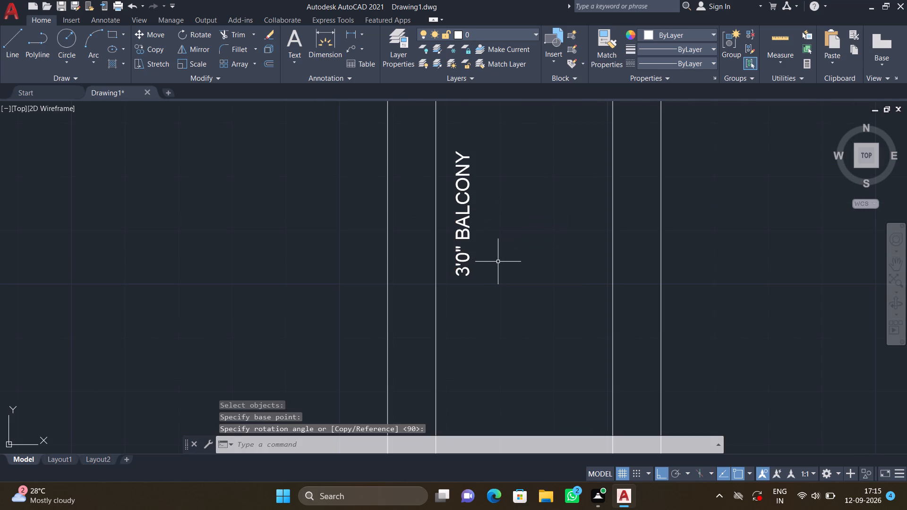
# Move the vertical 3'0" BALCONY label horizontally to the middle of the passage, midway between the two walls.
pyautogui.press('m')
pyautogui.press('Return')
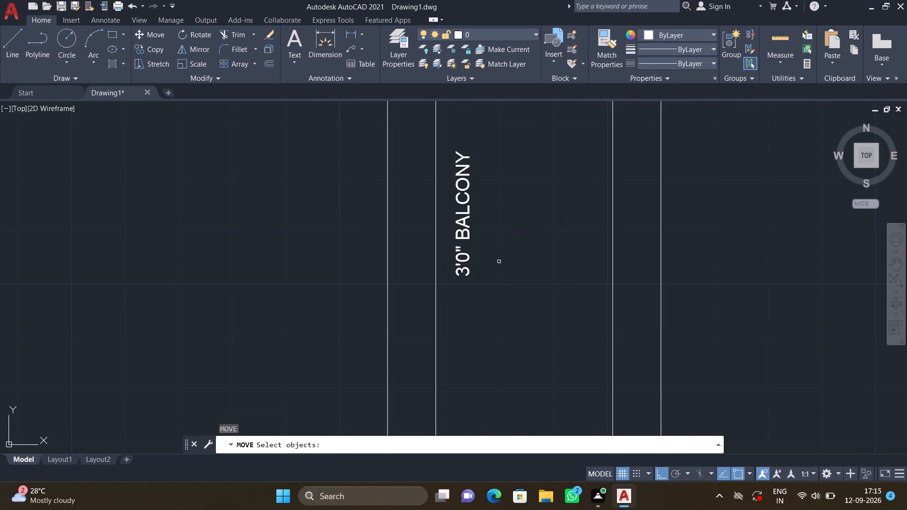
pyautogui.click(461, 266)
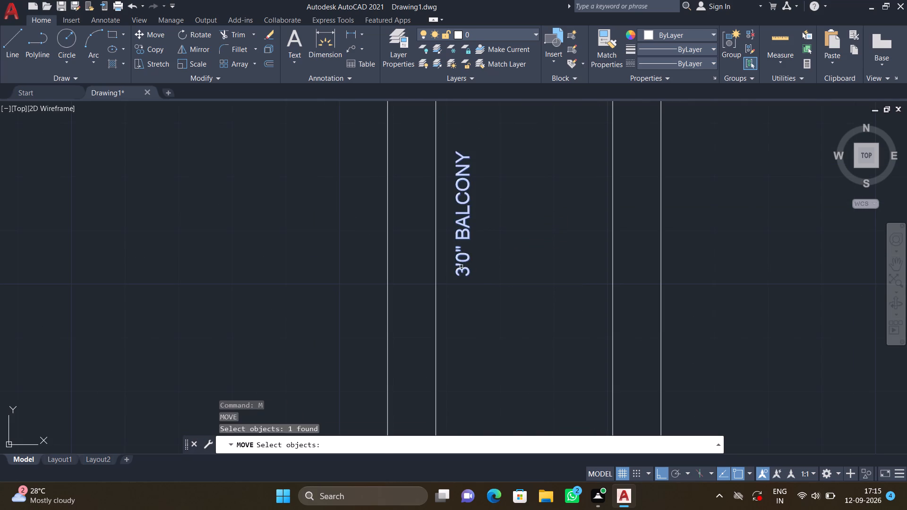
pyautogui.press('Return')
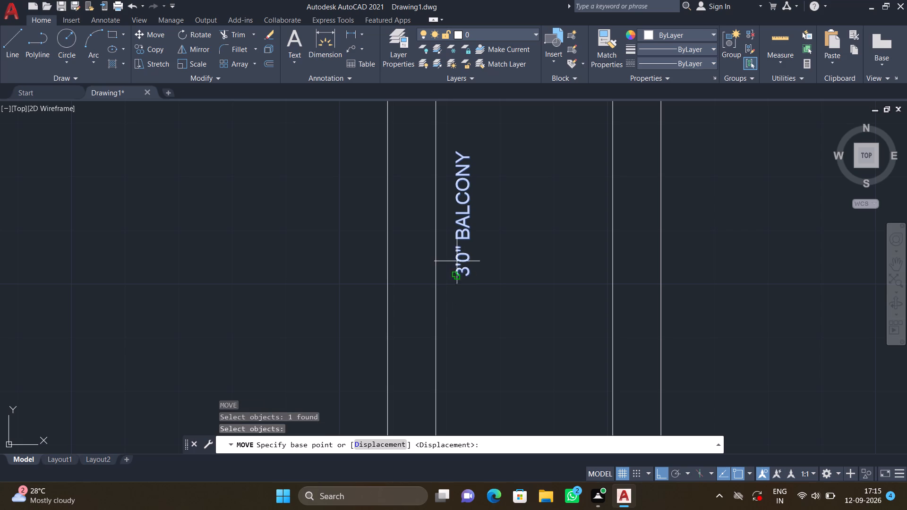
pyautogui.click(459, 271)
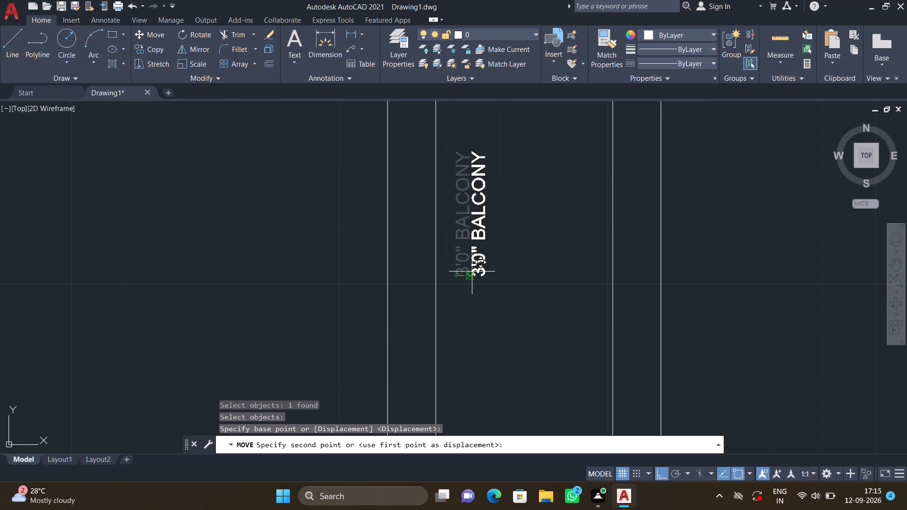
pyautogui.scroll(1, 508, 270)
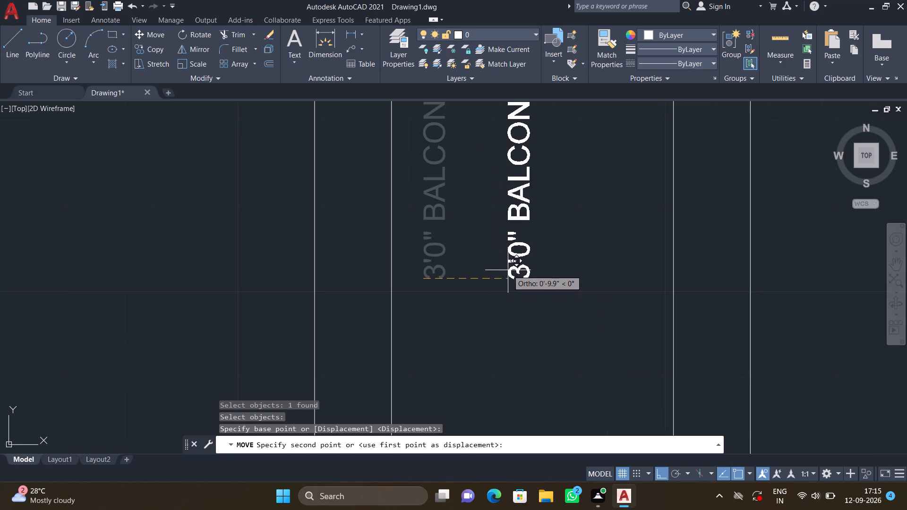
pyautogui.click(513, 285)
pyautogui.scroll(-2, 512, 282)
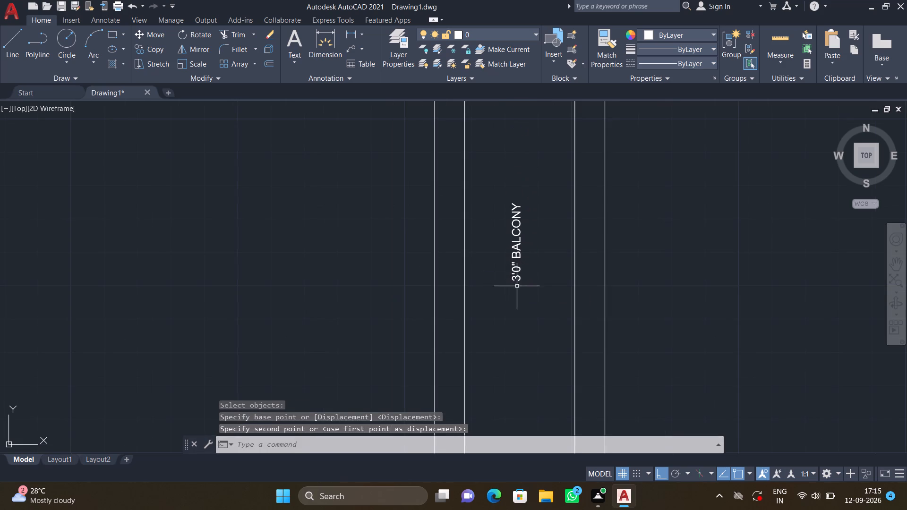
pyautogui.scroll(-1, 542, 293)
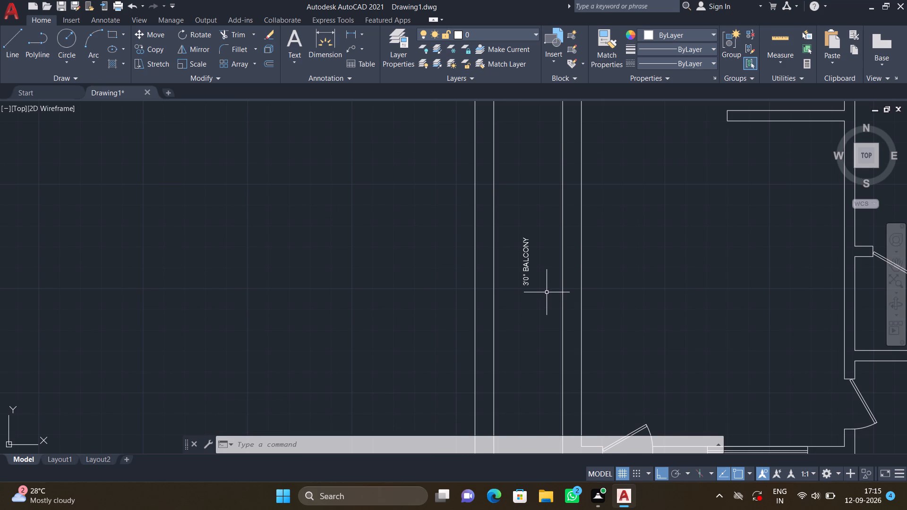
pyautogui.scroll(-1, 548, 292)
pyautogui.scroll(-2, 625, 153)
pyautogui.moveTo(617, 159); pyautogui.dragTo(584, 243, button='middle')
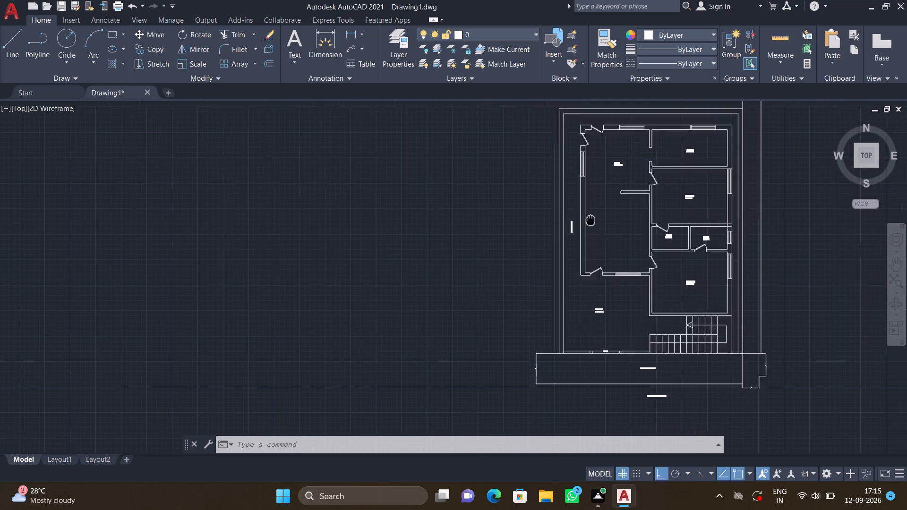
# Add multiline text reading 2'2" BALCONY in the passage between the north boundary wall and the dining room's north wall.
pyautogui.moveTo(584, 243); pyautogui.dragTo(581, 268, button='middle')
pyautogui.scroll(3, 599, 191)
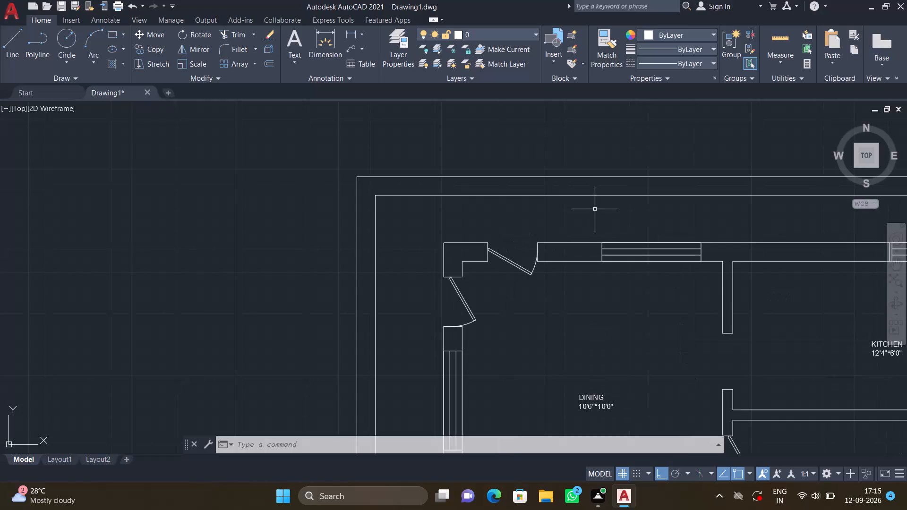
pyautogui.write('MT')
pyautogui.press('Return')
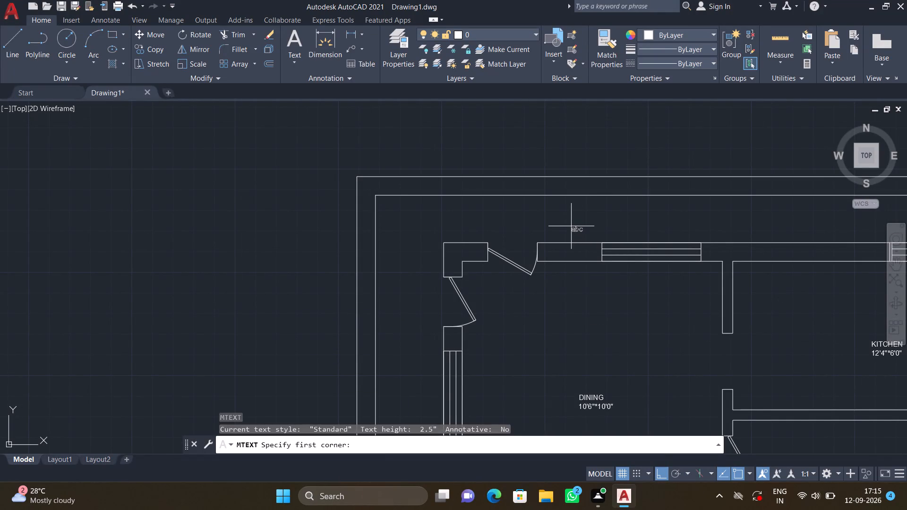
pyautogui.click(568, 230)
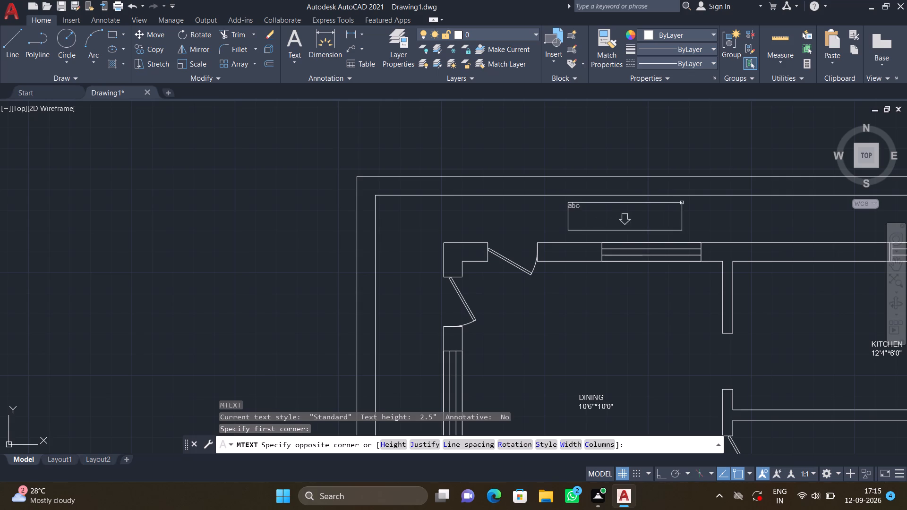
pyautogui.click(719, 210)
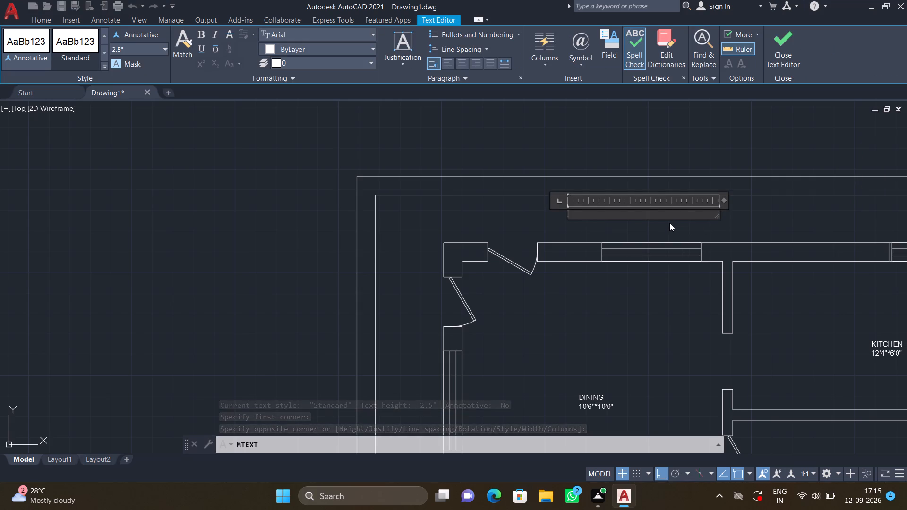
pyautogui.write("2'")
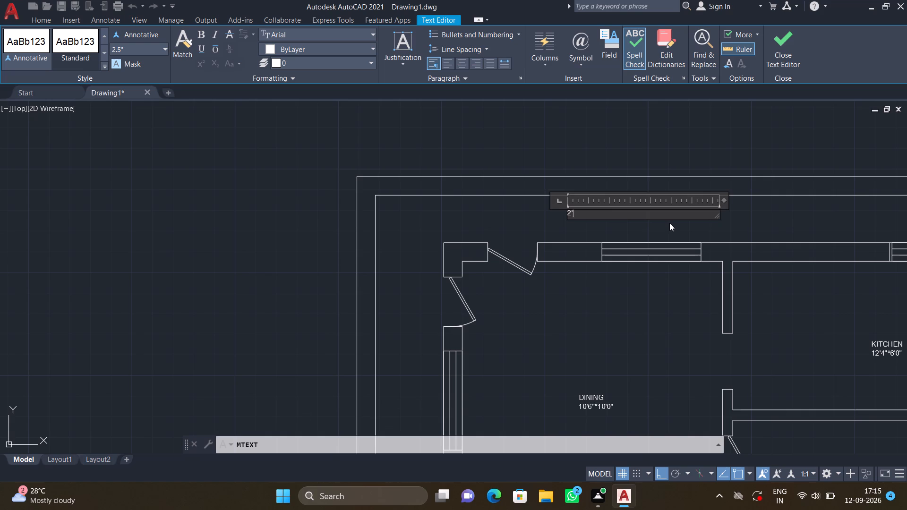
pyautogui.write('2"')
pyautogui.press('space')
pyautogui.write('BAL')
pyautogui.write('CONY')
pyautogui.press('Return')
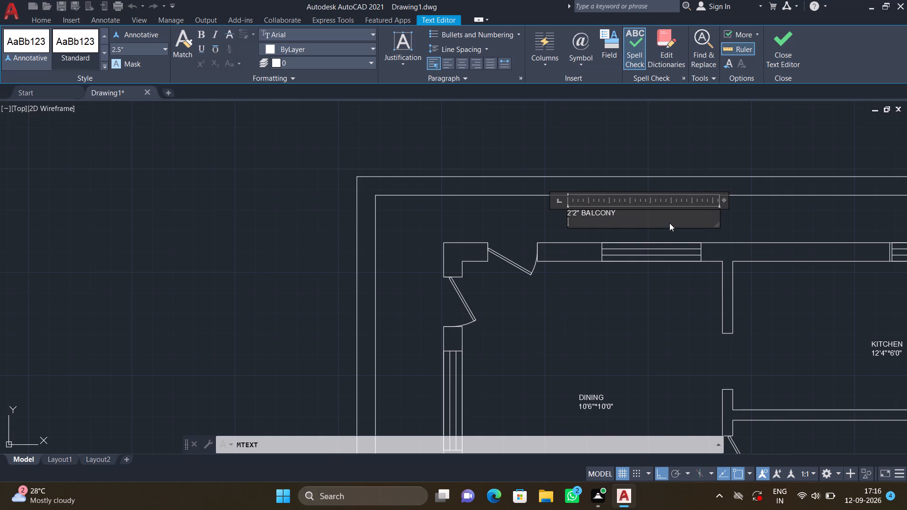
pyautogui.press('Escape')
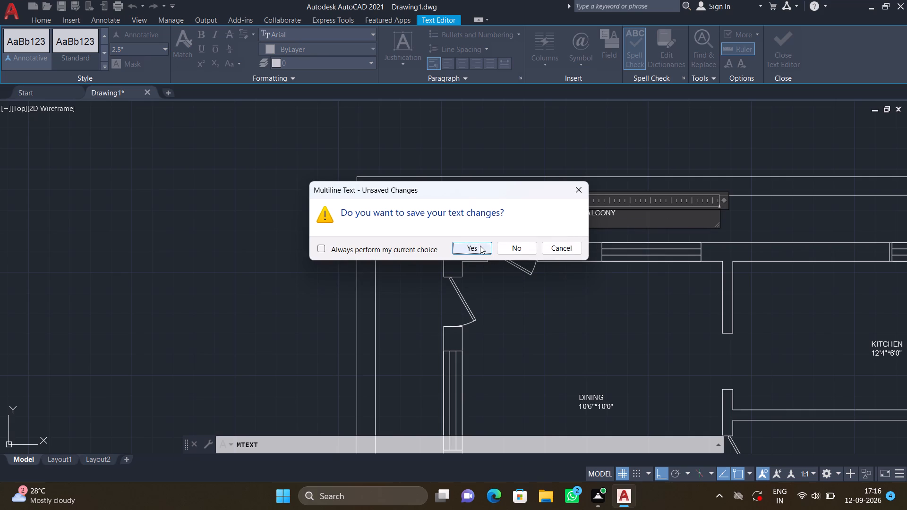
pyautogui.click(480, 245)
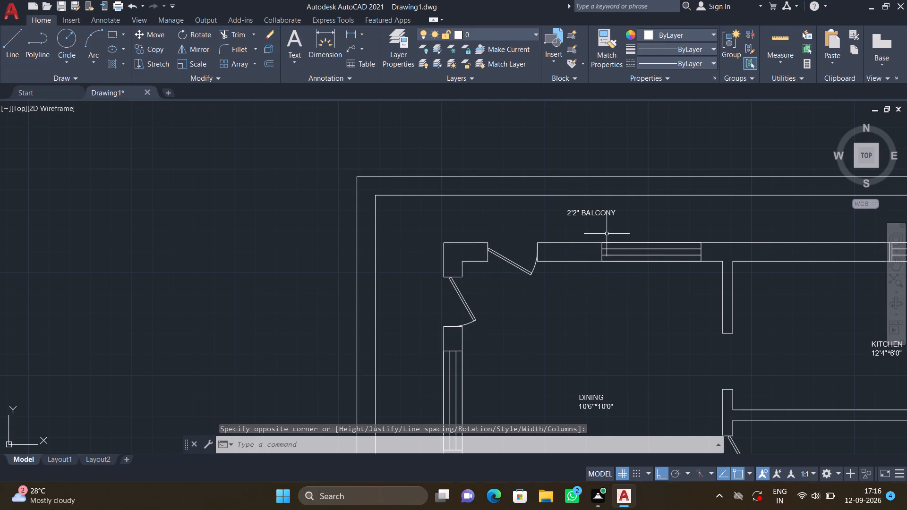
# Add multiline text reading W1 in the north passage above the dining room's north window.
pyautogui.scroll(-2, 605, 247)
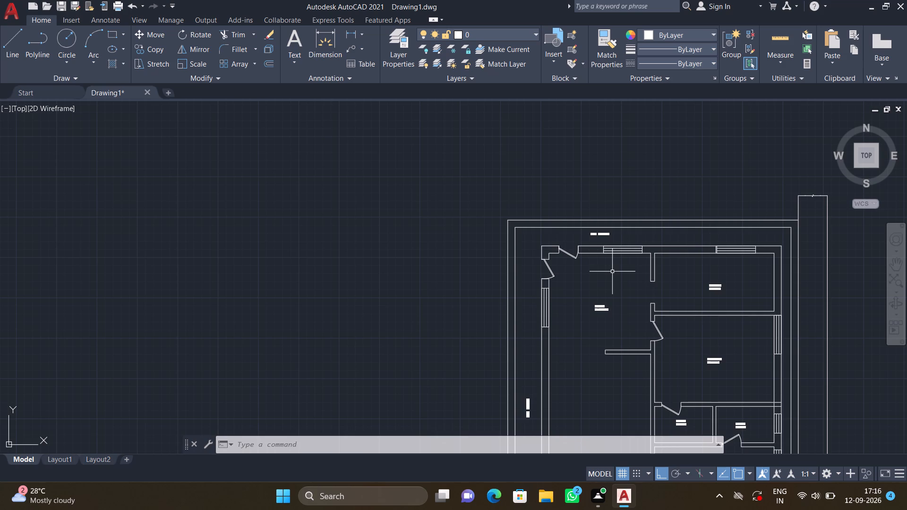
pyautogui.scroll(-1, 614, 272)
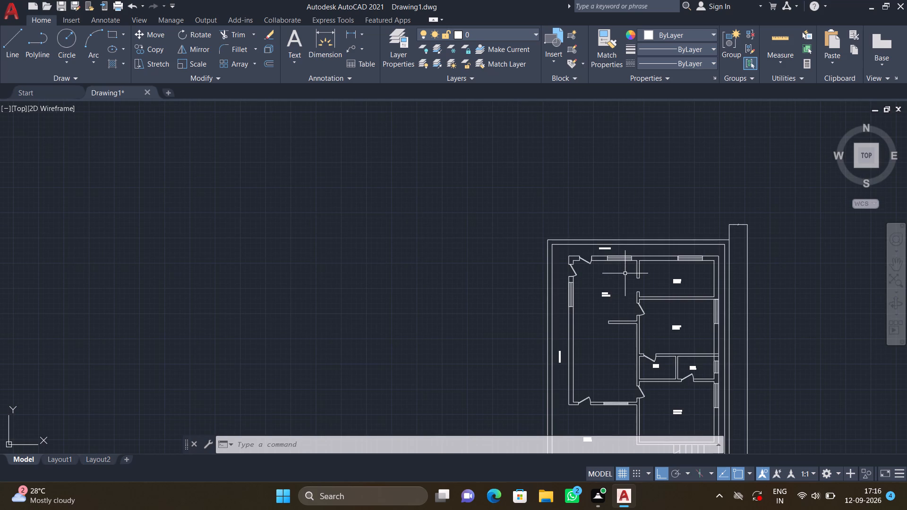
pyautogui.moveTo(697, 254); pyautogui.dragTo(625, 238, button='middle')
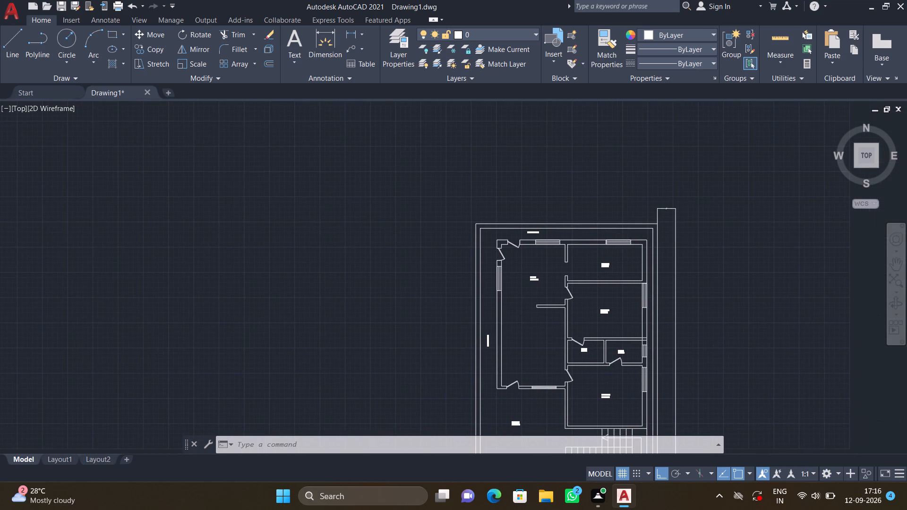
pyautogui.scroll(2, 625, 238)
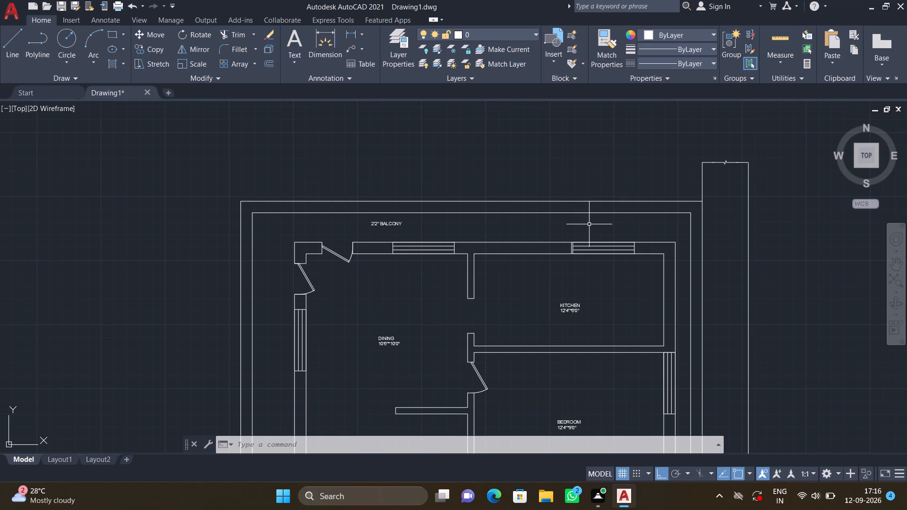
pyautogui.scroll(2, 419, 229)
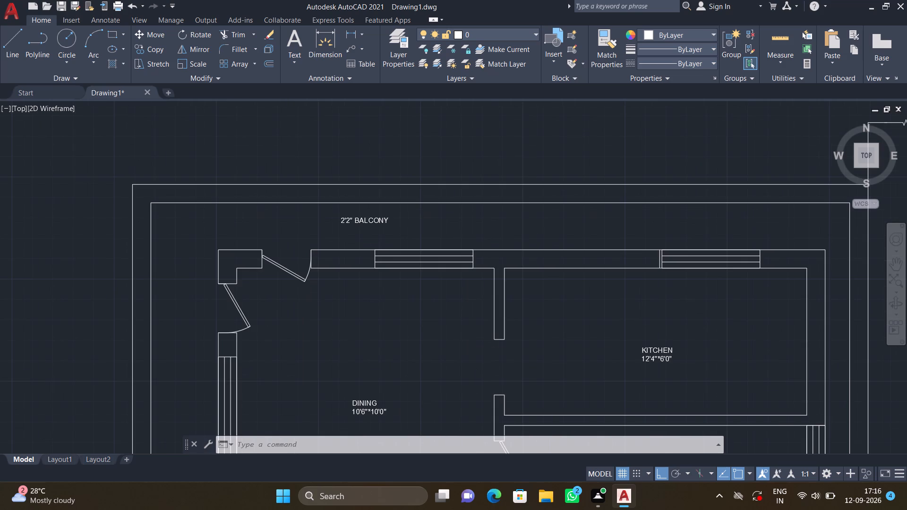
pyautogui.write('MT')
pyautogui.press('Return')
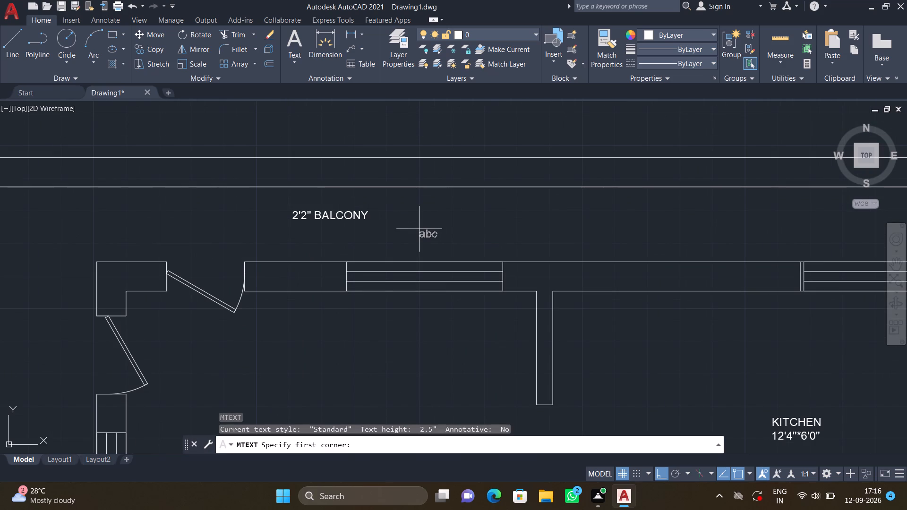
pyautogui.click(393, 247)
pyautogui.click(447, 217)
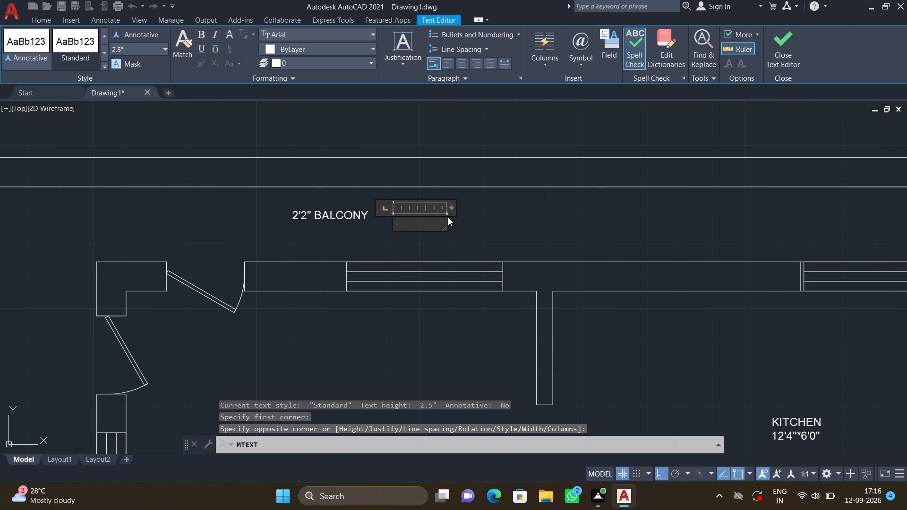
pyautogui.write('W1')
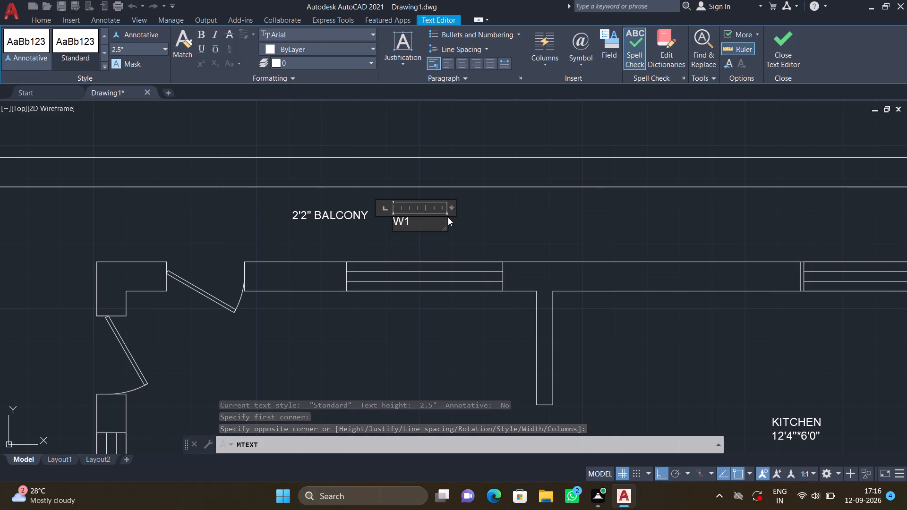
pyautogui.press('Return')
pyautogui.press('Escape')
pyautogui.click(466, 243)
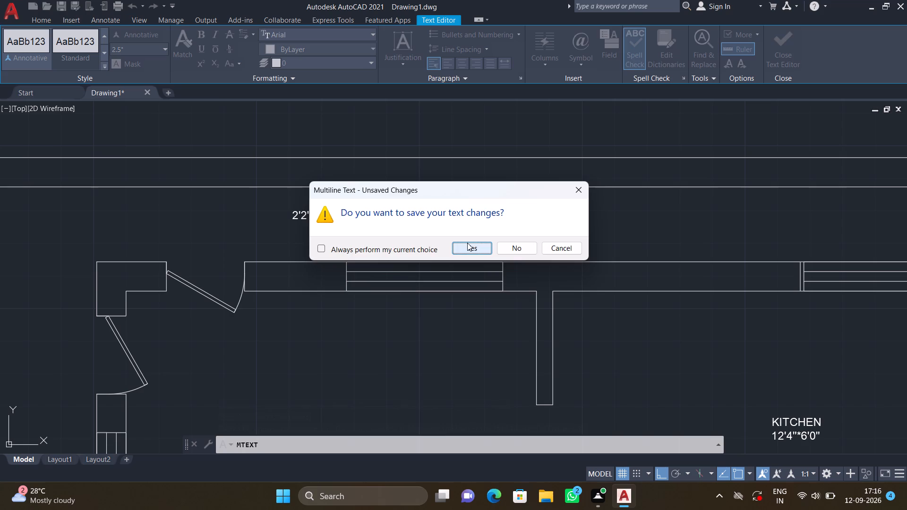
# With Ortho off, move the W1 label down to sit just above the middle of the dining room's north window.
pyautogui.scroll(1, 407, 223)
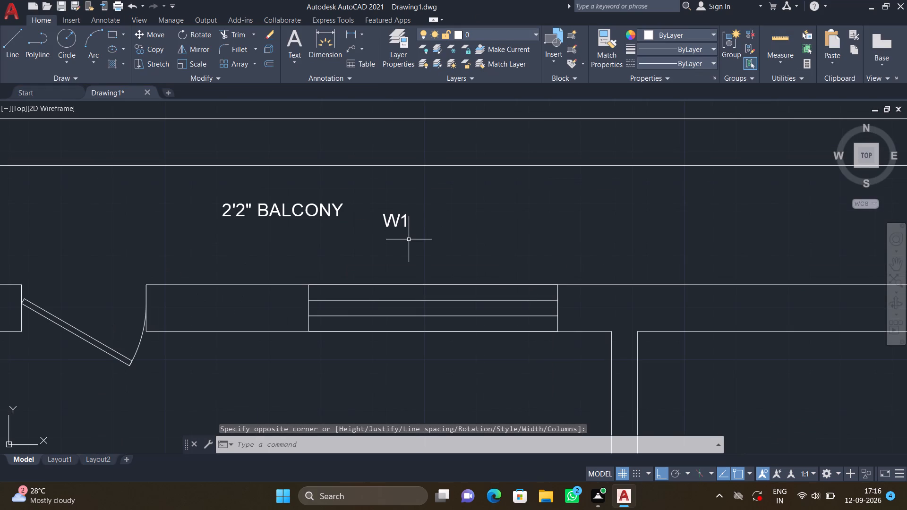
pyautogui.press('m')
pyautogui.press('Return')
pyautogui.click(396, 213)
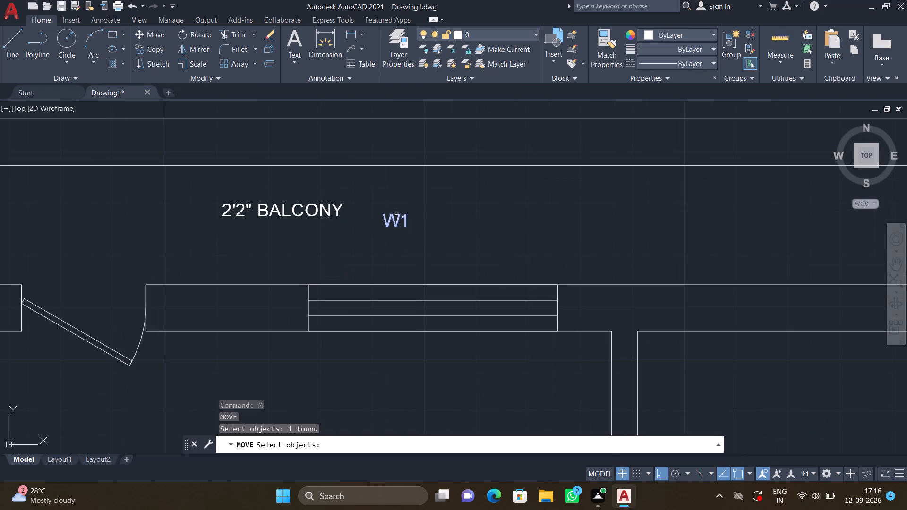
pyautogui.press('Return')
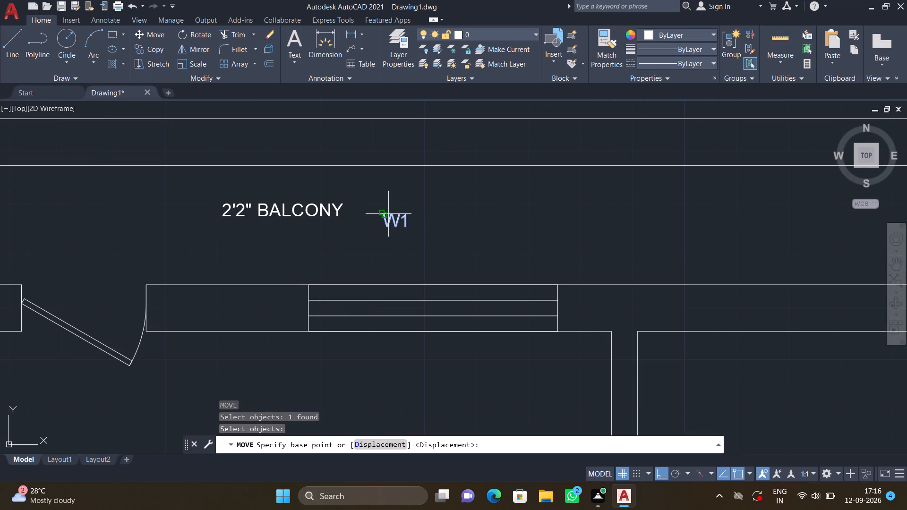
pyautogui.click(382, 216)
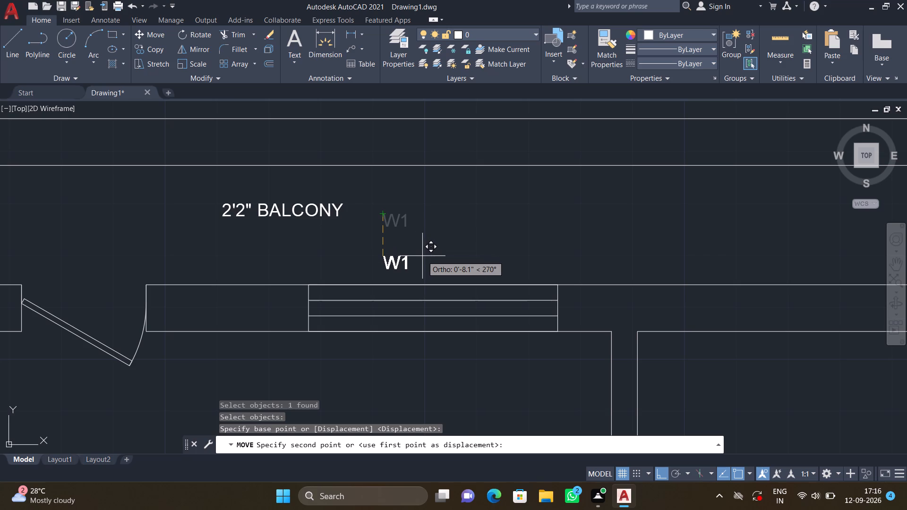
pyautogui.press('F8')
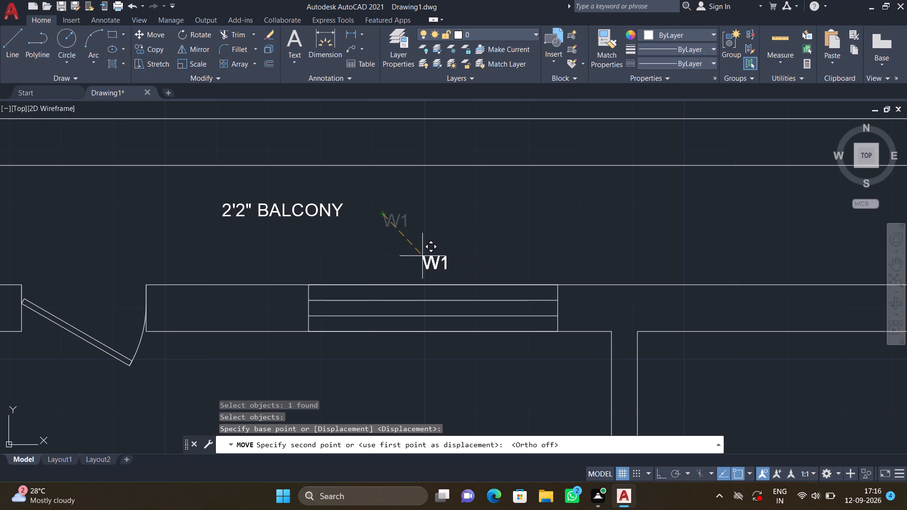
pyautogui.click(427, 260)
# Delete the stray vertical line beside the west end of the kitchen's north window.
pyautogui.scroll(-2, 452, 248)
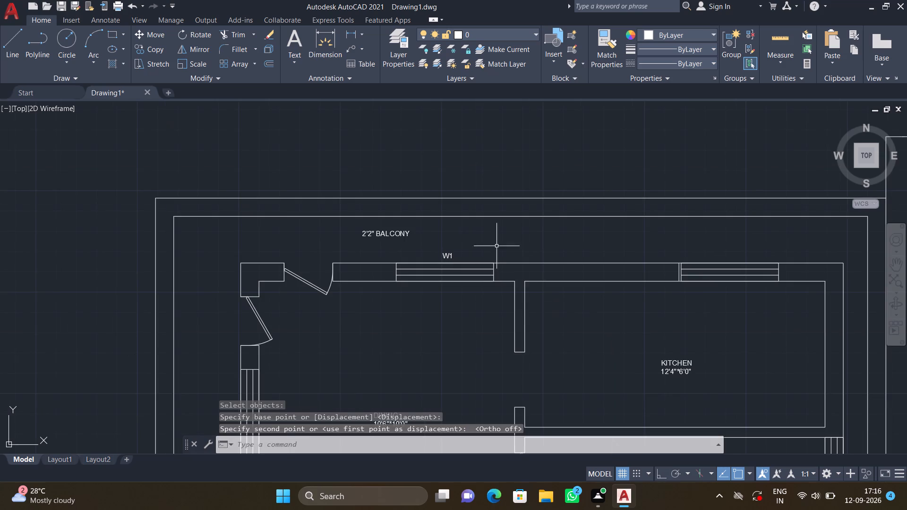
pyautogui.scroll(-1, 506, 250)
pyautogui.moveTo(604, 260); pyautogui.dragTo(486, 241, button='middle')
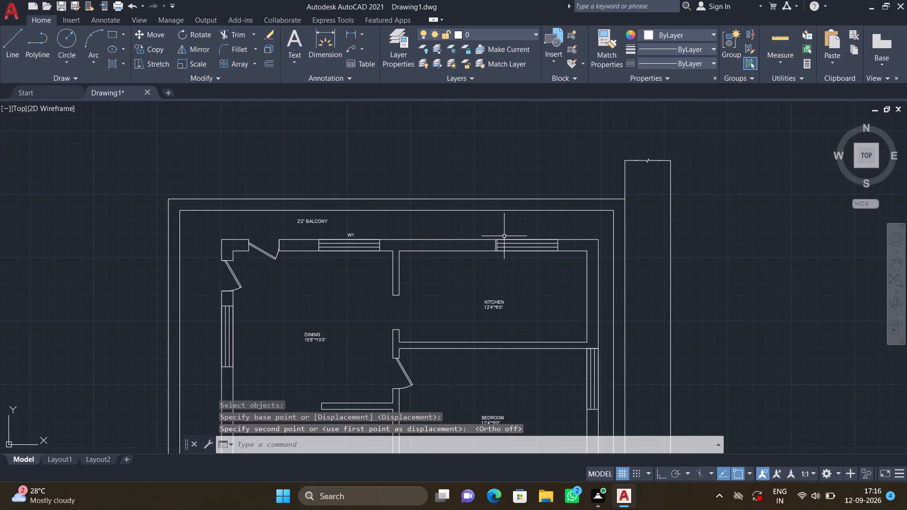
pyautogui.scroll(3, 505, 236)
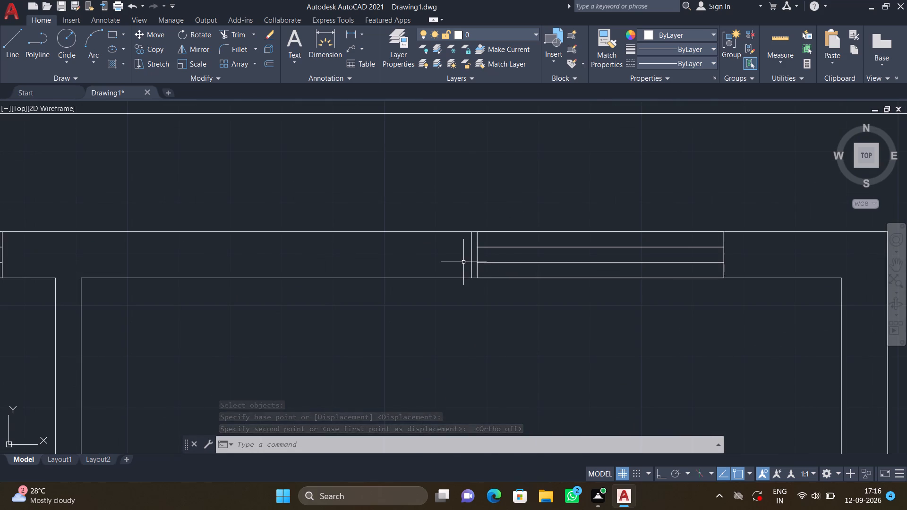
pyautogui.click(472, 253)
pyautogui.press('Delete')
# Add multiline text reading W2 in the north passage above the kitchen's north window.
pyautogui.scroll(-2, 481, 250)
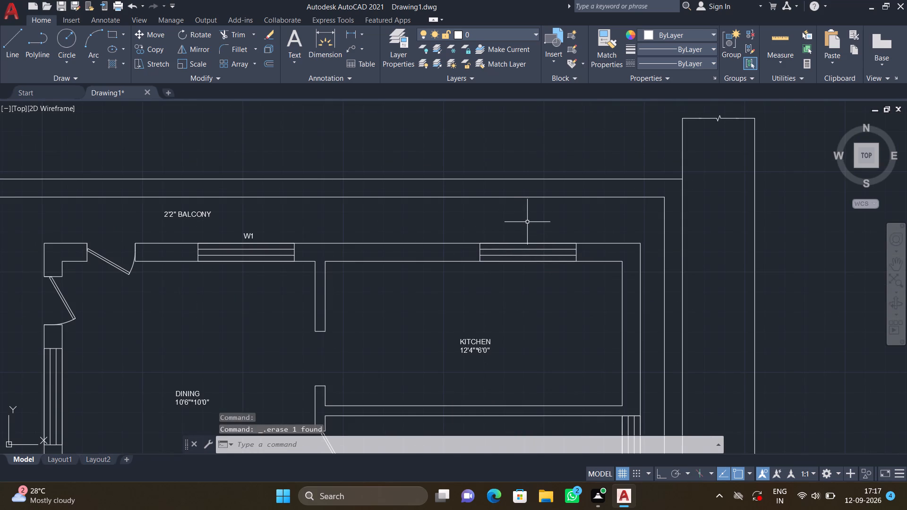
pyautogui.write('MT')
pyautogui.press('Return')
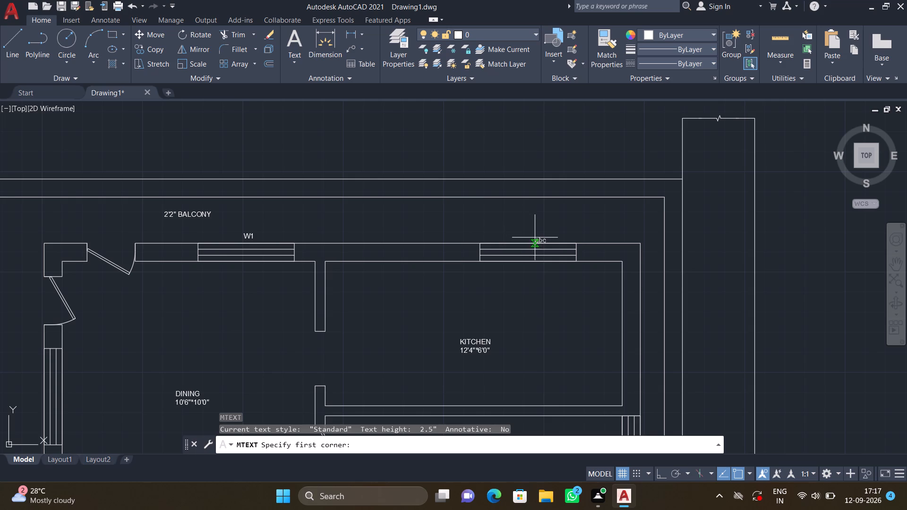
pyautogui.scroll(2, 534, 243)
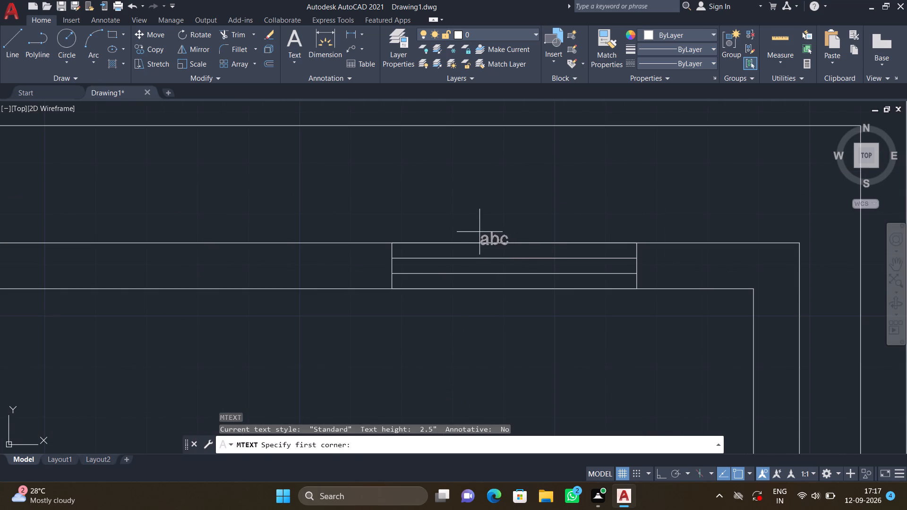
pyautogui.click(479, 232)
pyautogui.click(557, 182)
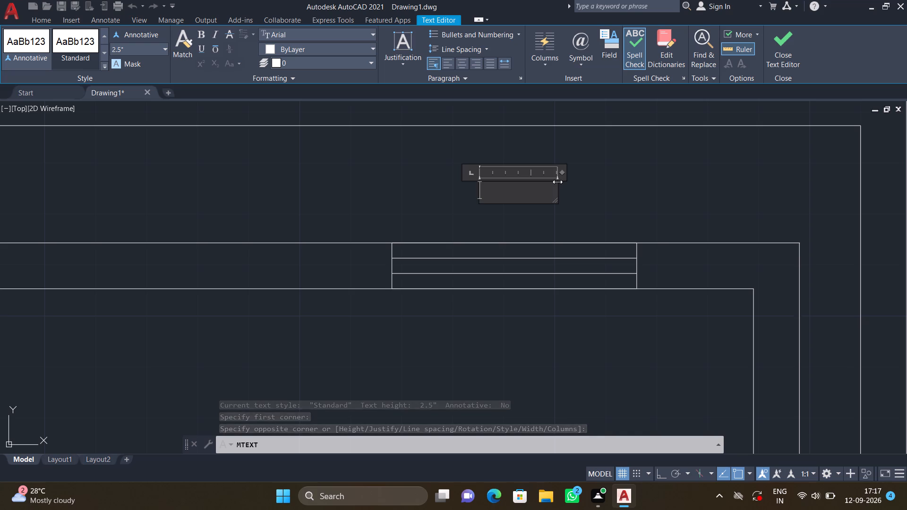
pyautogui.write('W2')
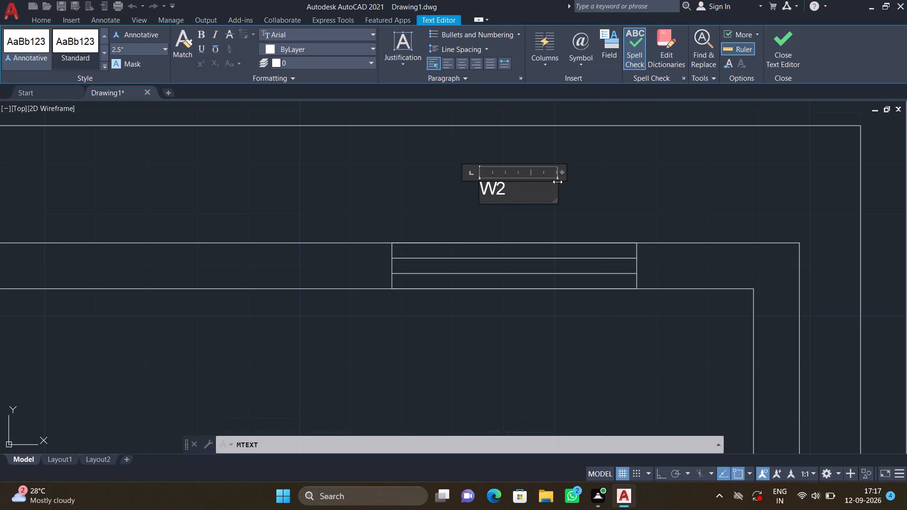
pyautogui.press('Return')
pyautogui.press('Escape')
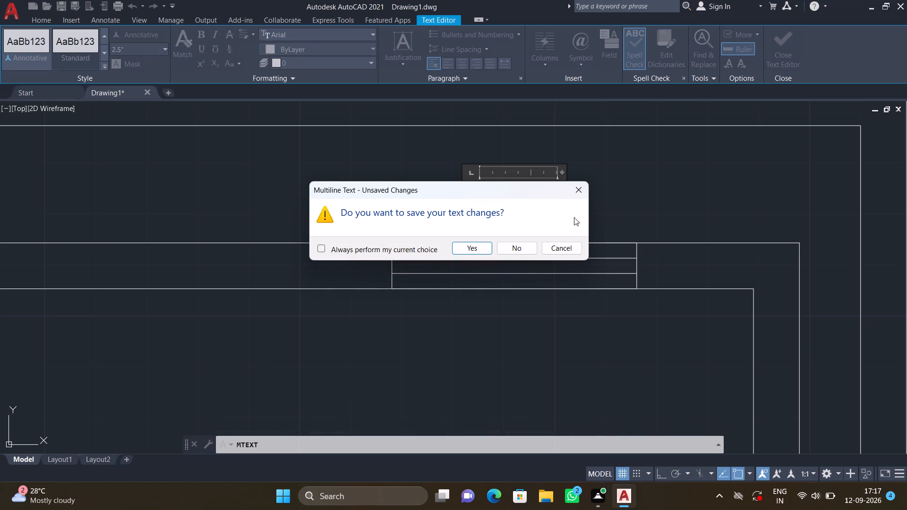
pyautogui.click(470, 246)
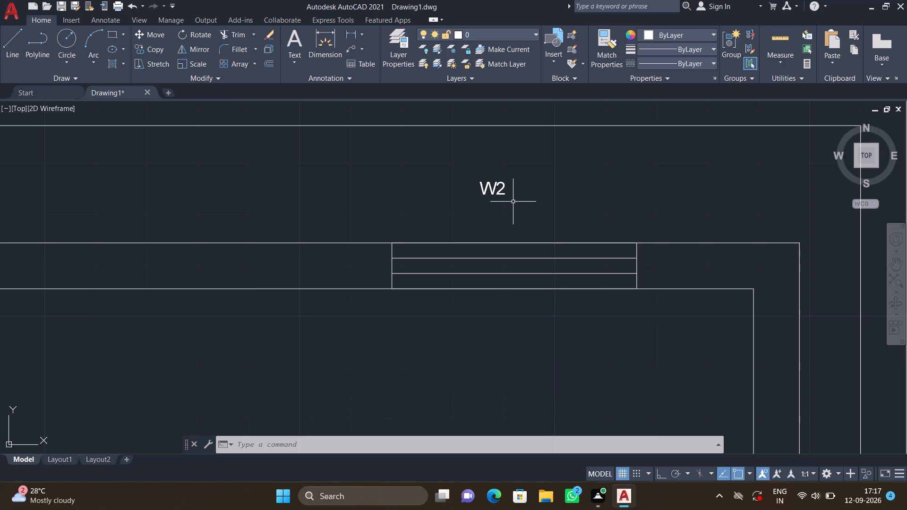
# Move the W2 label down to sit just above the middle of the kitchen's north window.
pyautogui.press('m')
pyautogui.press('Return')
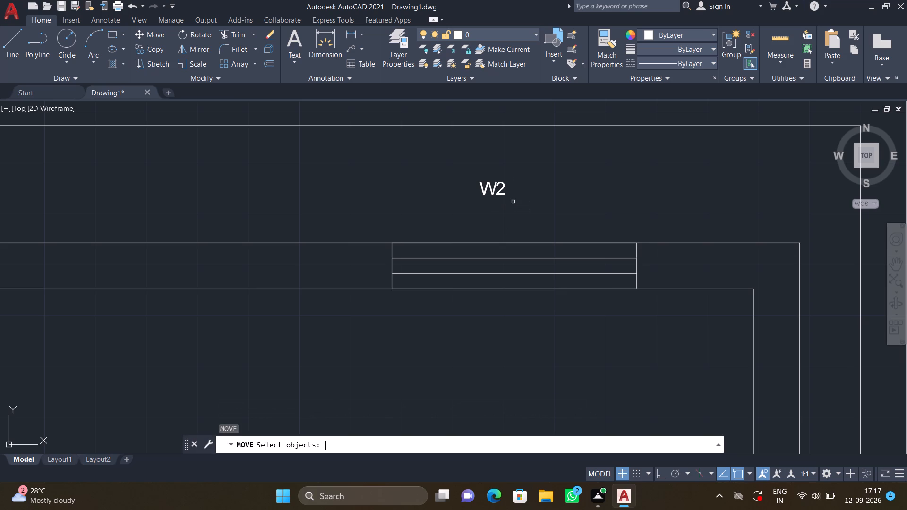
pyautogui.click(490, 192)
pyautogui.press('Return')
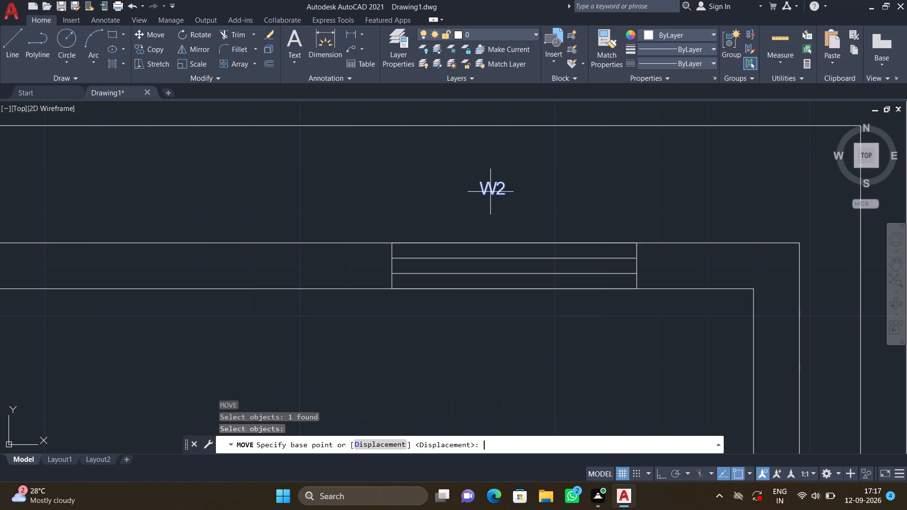
pyautogui.click(483, 181)
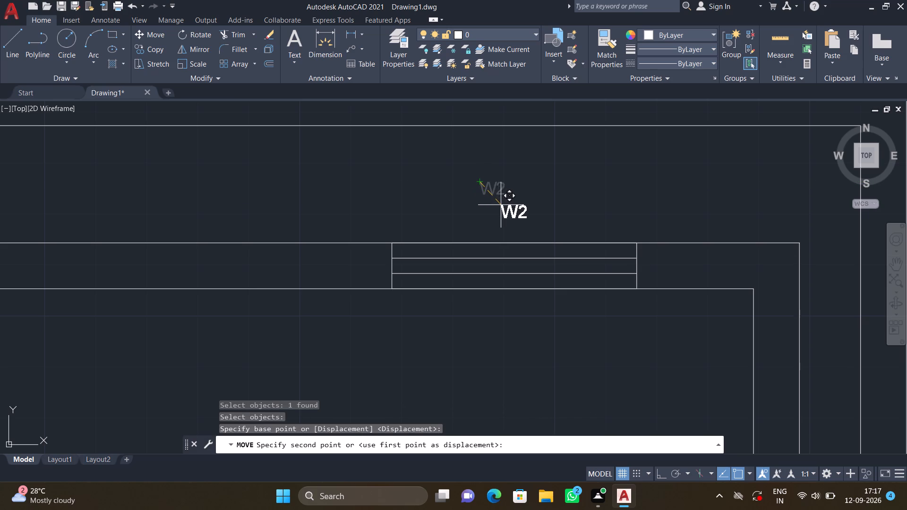
pyautogui.scroll(1, 501, 205)
pyautogui.click(501, 221)
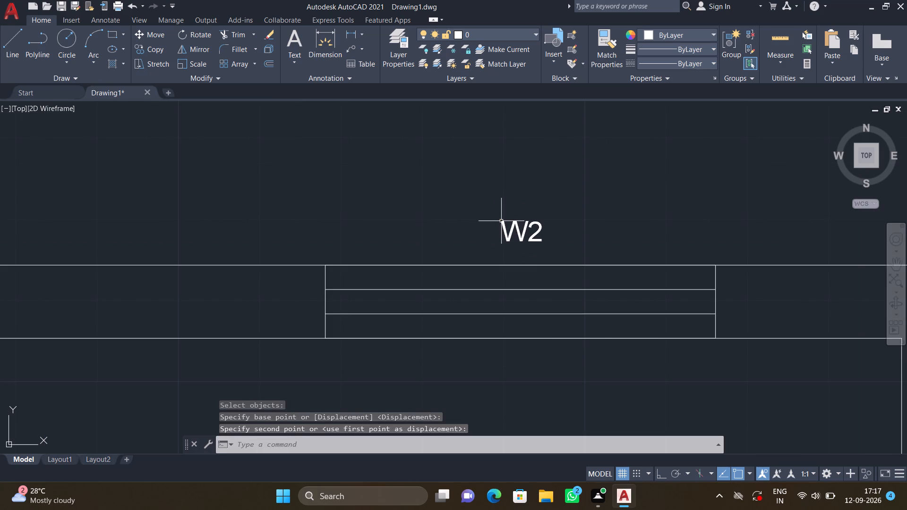
# Add multiline text reading W1 in the east passage beside the east window of the 12'4"*9'0" bedroom south of the kitchen.
pyautogui.scroll(-2, 511, 205)
pyautogui.scroll(-1, 463, 284)
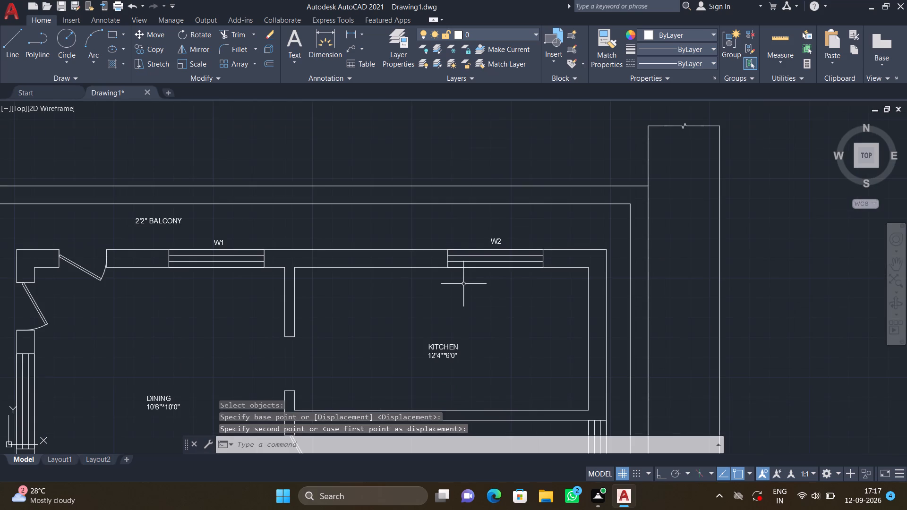
pyautogui.scroll(-1, 571, 285)
pyautogui.moveTo(582, 321); pyautogui.dragTo(575, 317, button='middle')
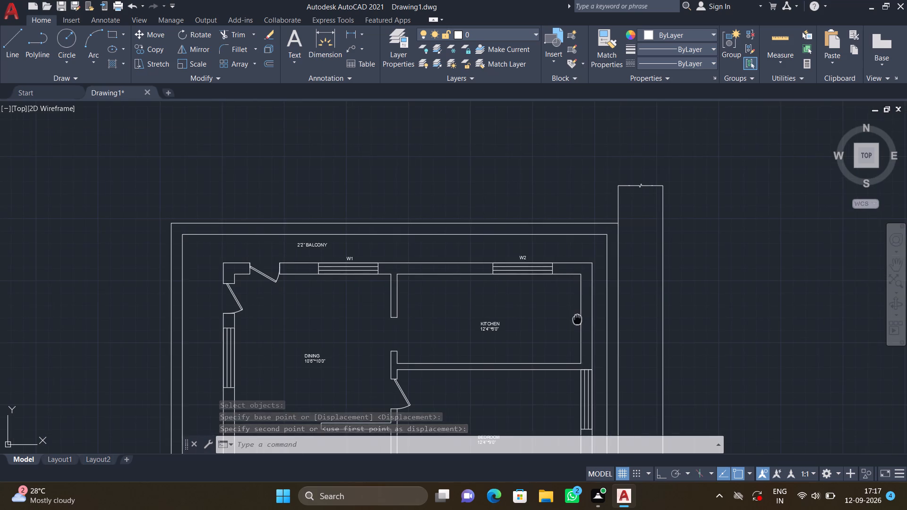
pyautogui.moveTo(575, 317); pyautogui.dragTo(531, 254, button='middle')
pyautogui.scroll(-1, 567, 317)
pyautogui.moveTo(553, 361); pyautogui.dragTo(522, 313, button='middle')
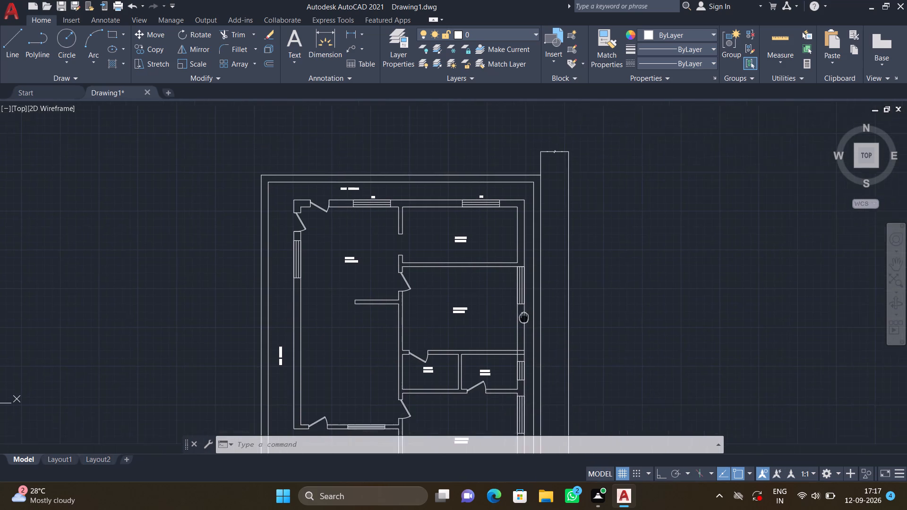
pyautogui.moveTo(522, 313); pyautogui.dragTo(519, 307, button='middle')
pyautogui.scroll(3, 517, 288)
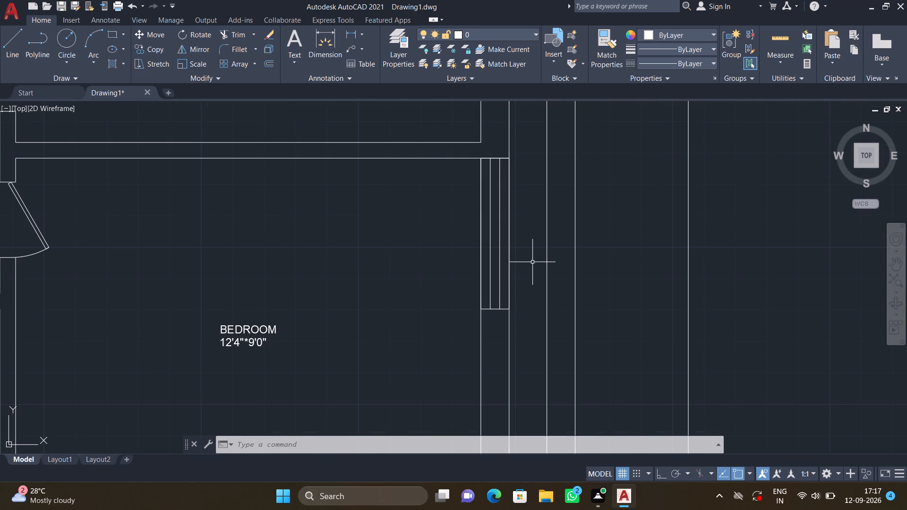
pyautogui.write('MT')
pyautogui.press('Return')
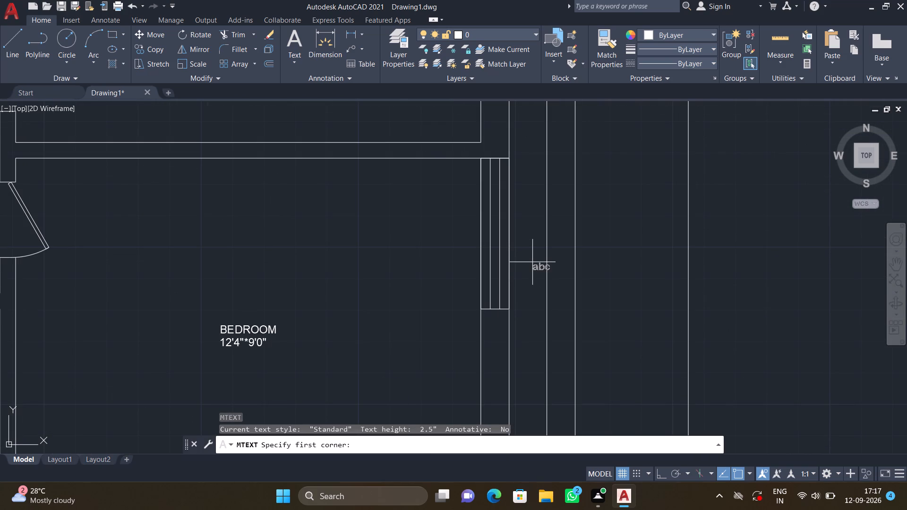
pyautogui.scroll(2, 519, 258)
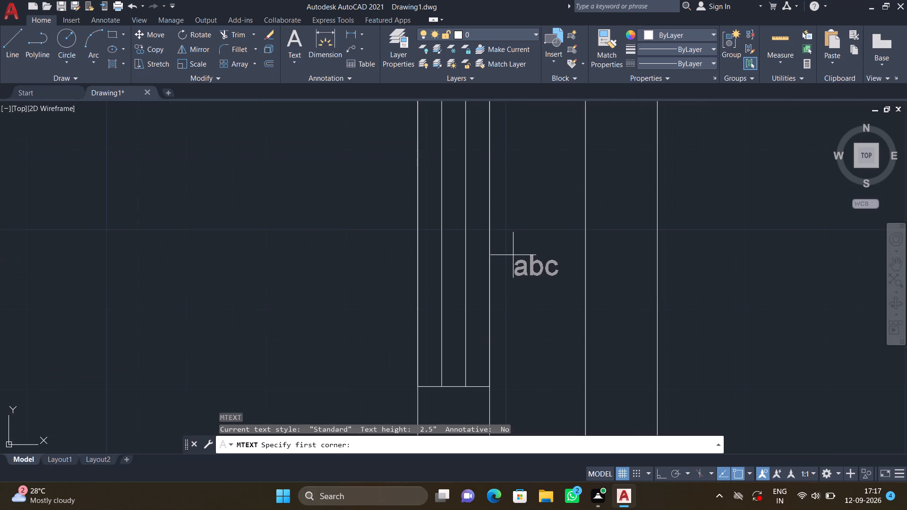
pyautogui.click(502, 248)
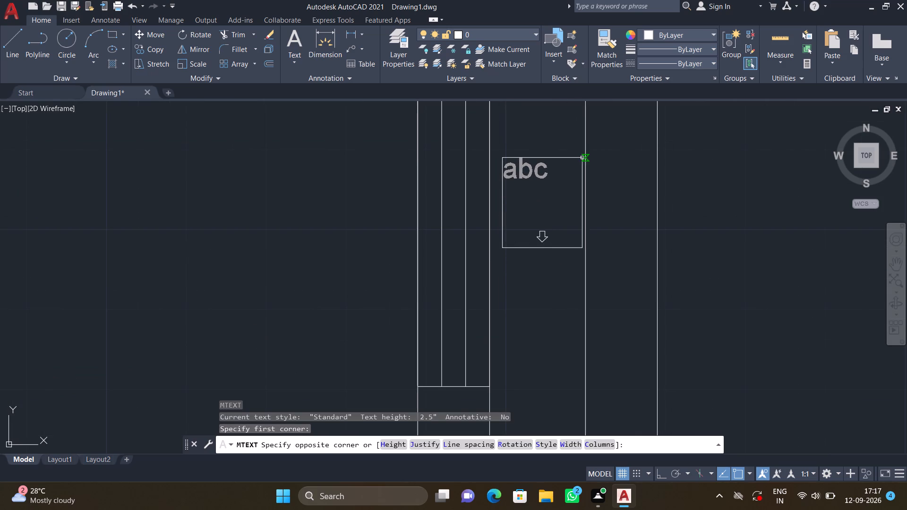
pyautogui.click(567, 165)
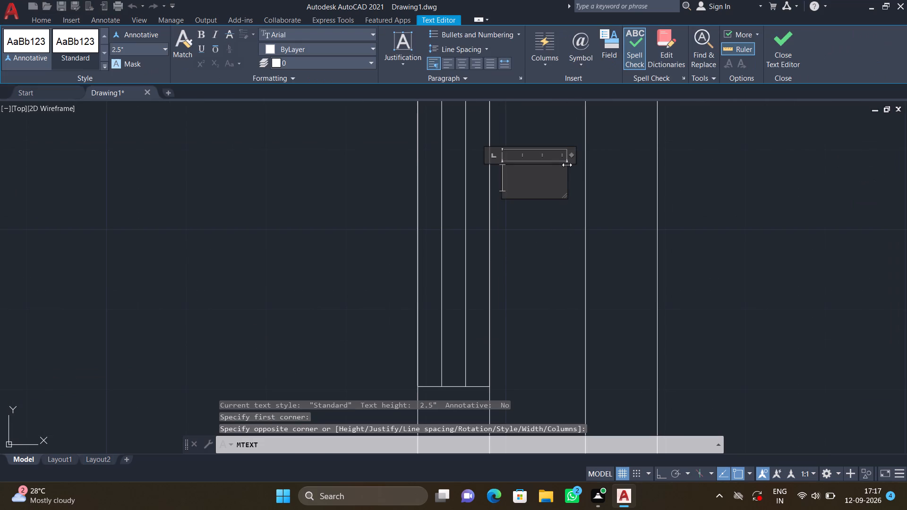
pyautogui.write('W1')
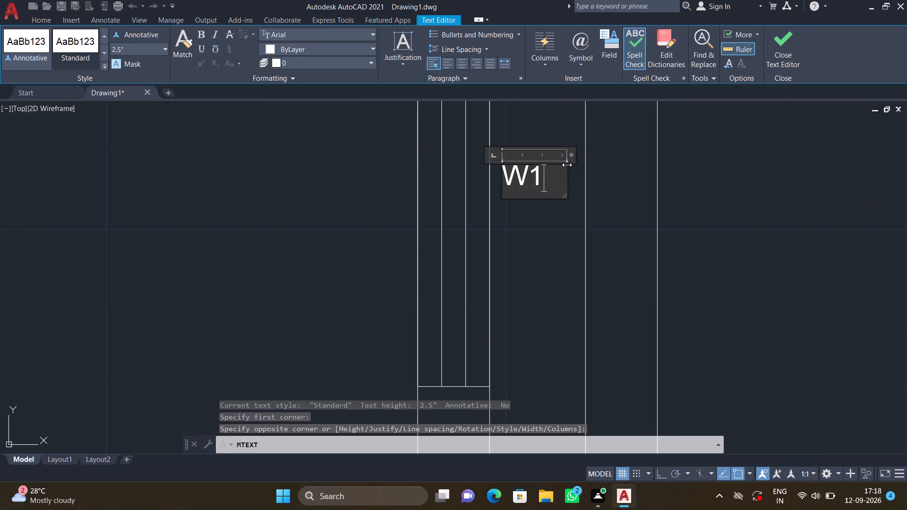
pyautogui.press('Return')
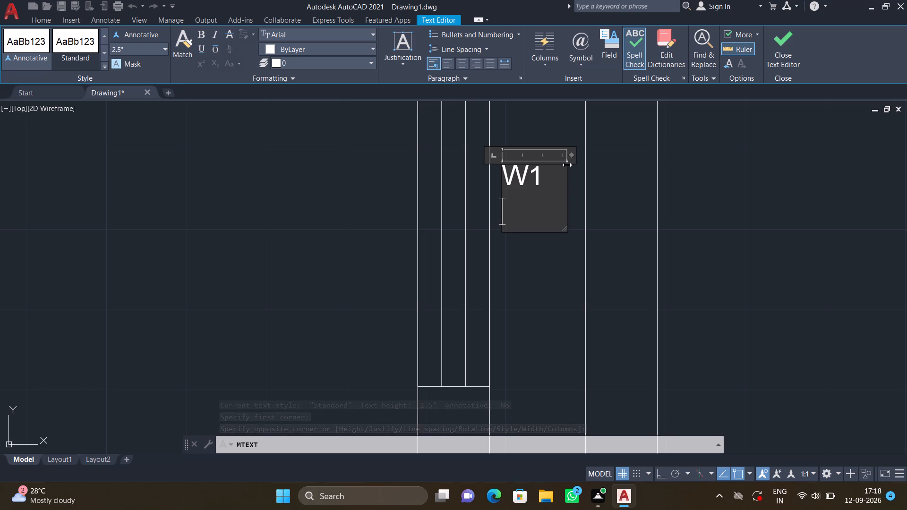
pyautogui.press('Escape')
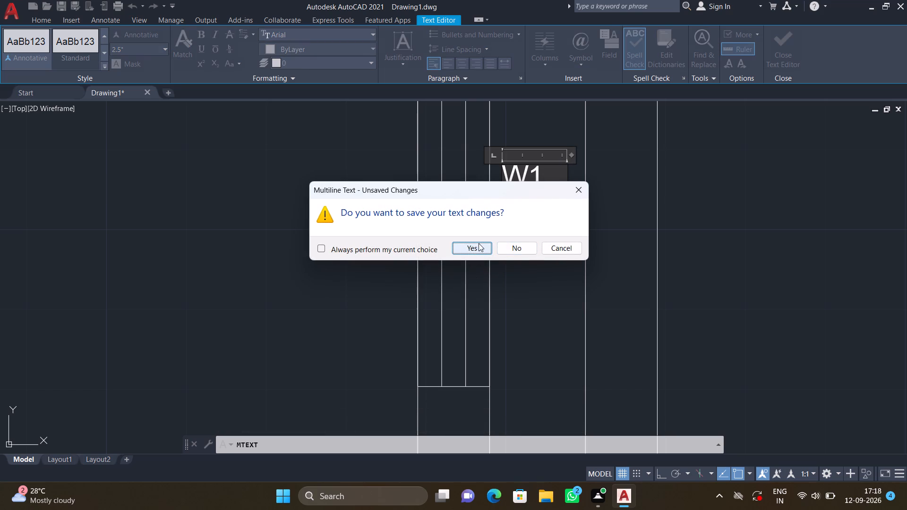
pyautogui.click(479, 249)
# Add multiline text reading V in the east passage beside the eastern toilet's window.
pyautogui.scroll(-2, 479, 250)
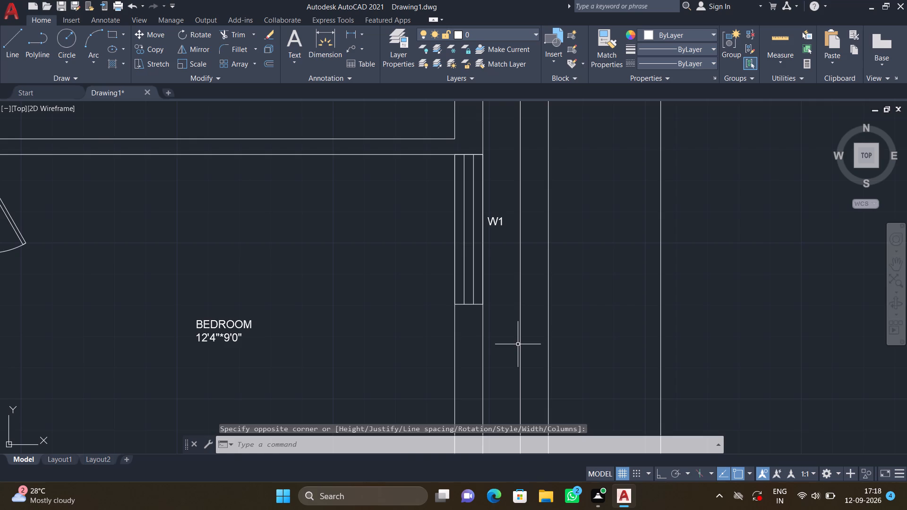
pyautogui.scroll(-3, 518, 344)
pyautogui.moveTo(509, 362); pyautogui.dragTo(496, 267, button='middle')
pyautogui.scroll(3, 499, 309)
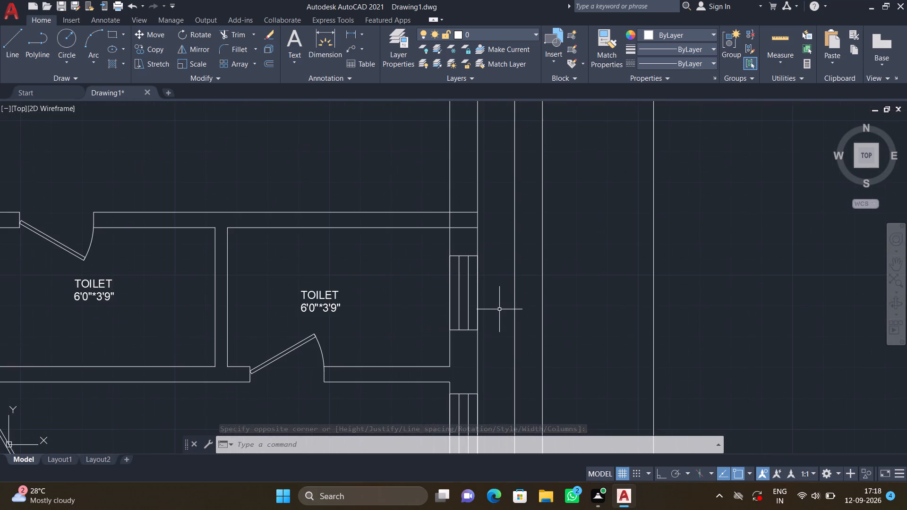
pyautogui.write('MT')
pyautogui.press('Return')
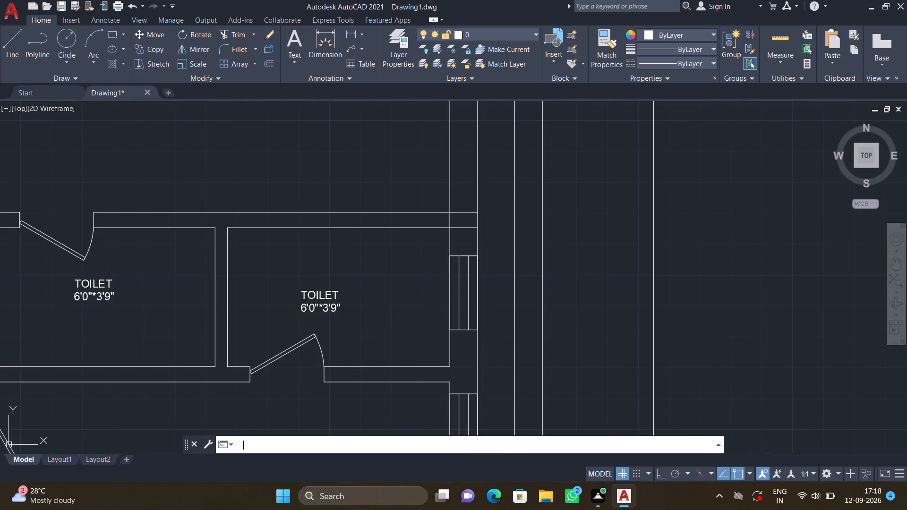
pyautogui.scroll(2, 489, 306)
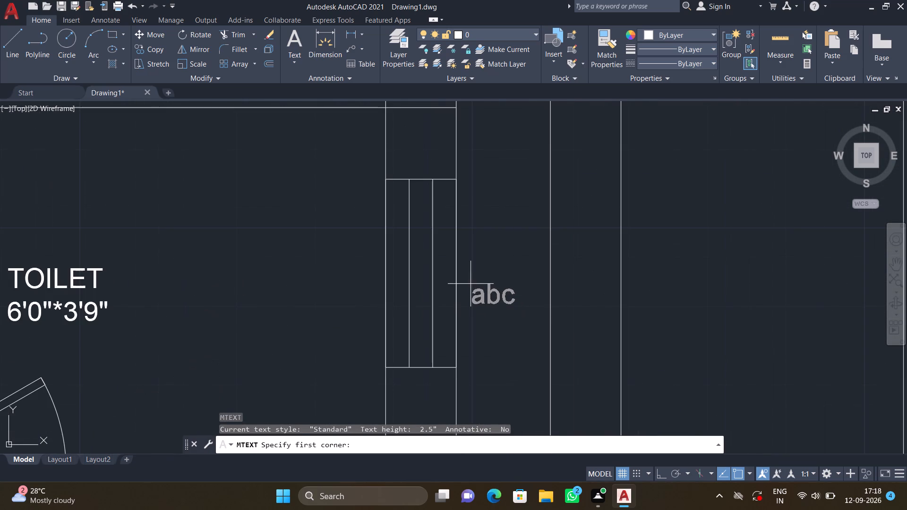
pyautogui.click(471, 284)
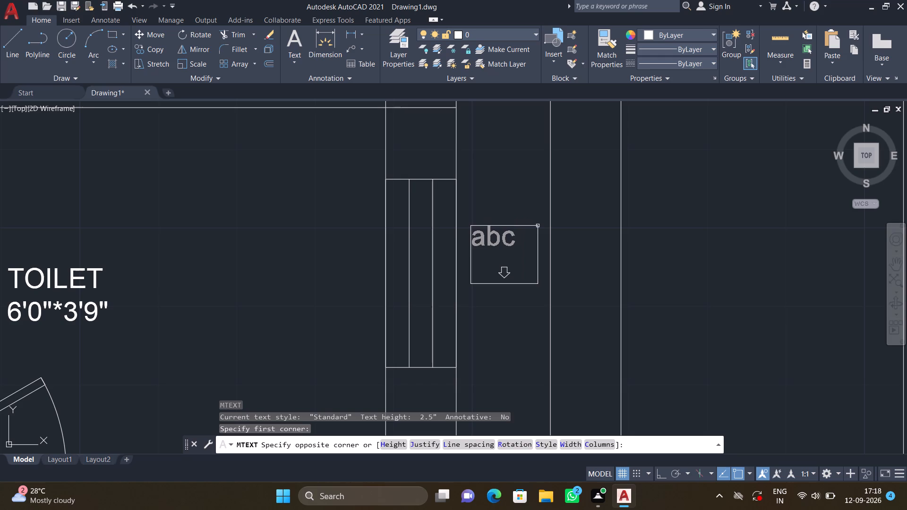
pyautogui.click(538, 226)
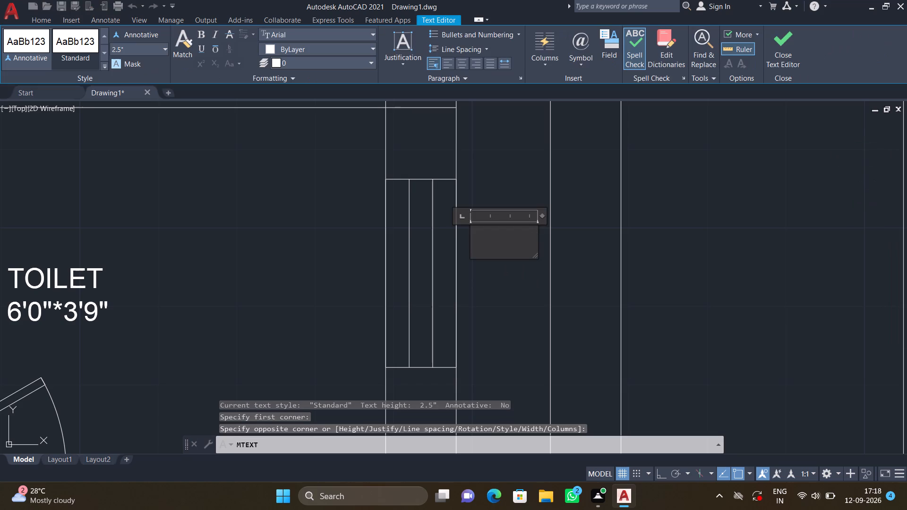
pyautogui.press('v')
pyautogui.press('Return')
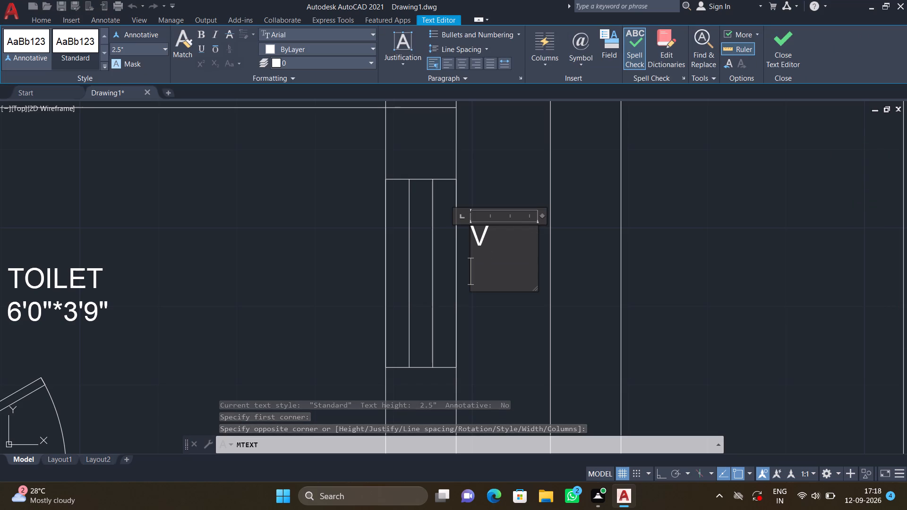
pyautogui.press('Escape')
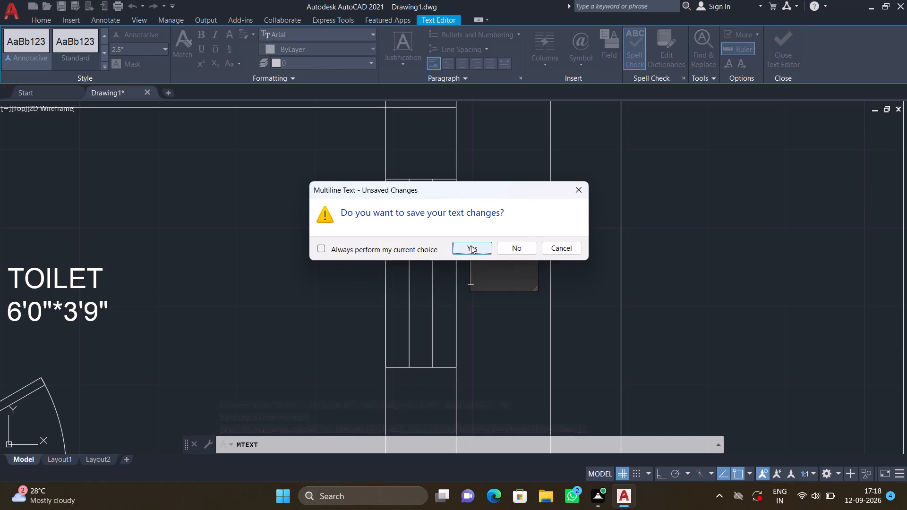
pyautogui.click(471, 246)
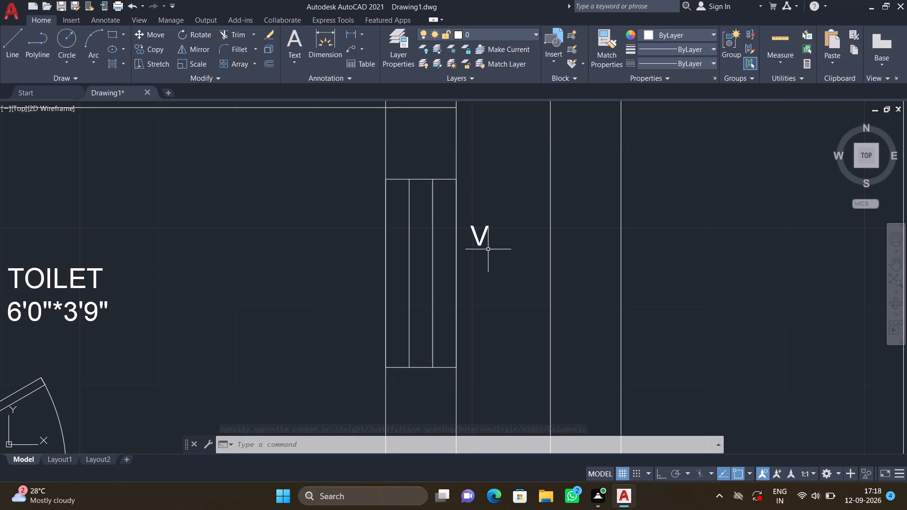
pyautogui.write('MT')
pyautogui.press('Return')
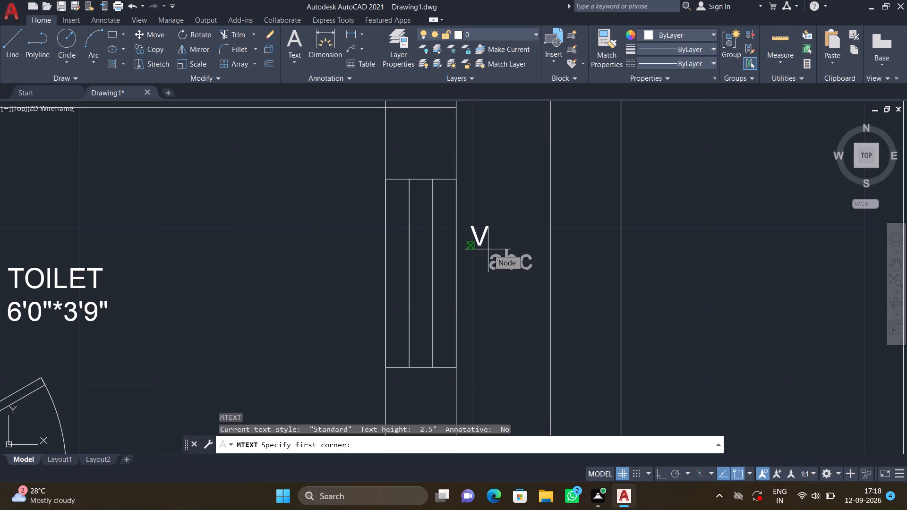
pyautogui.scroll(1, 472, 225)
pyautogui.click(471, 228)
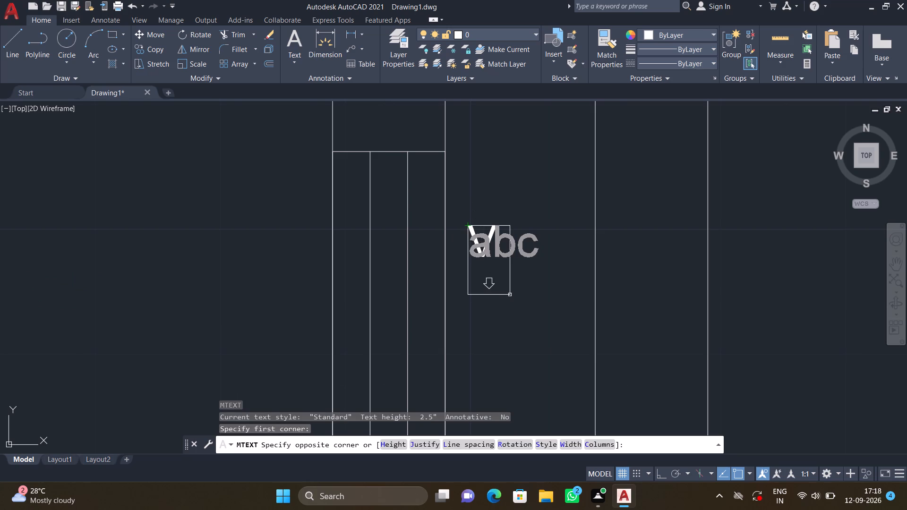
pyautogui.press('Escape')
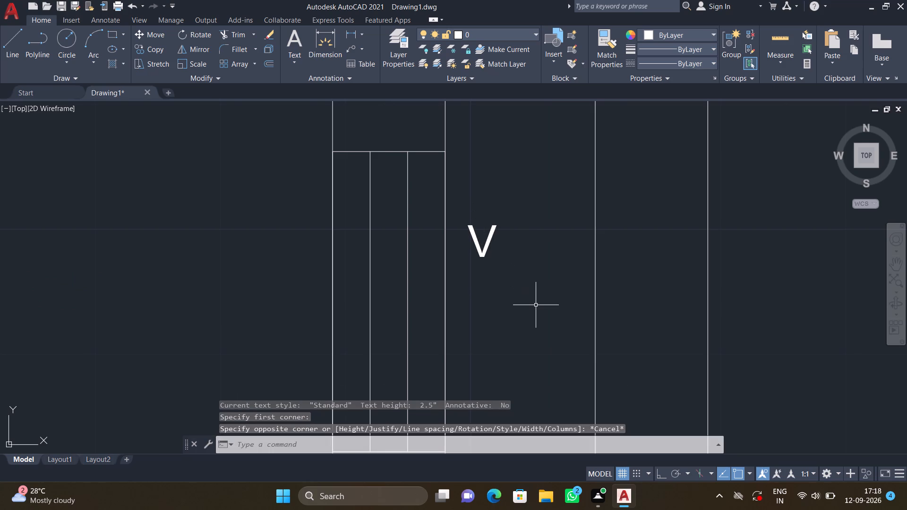
# Move the V label down to sit beside the middle of the eastern toilet's window.
pyautogui.press('m')
pyautogui.press('Return')
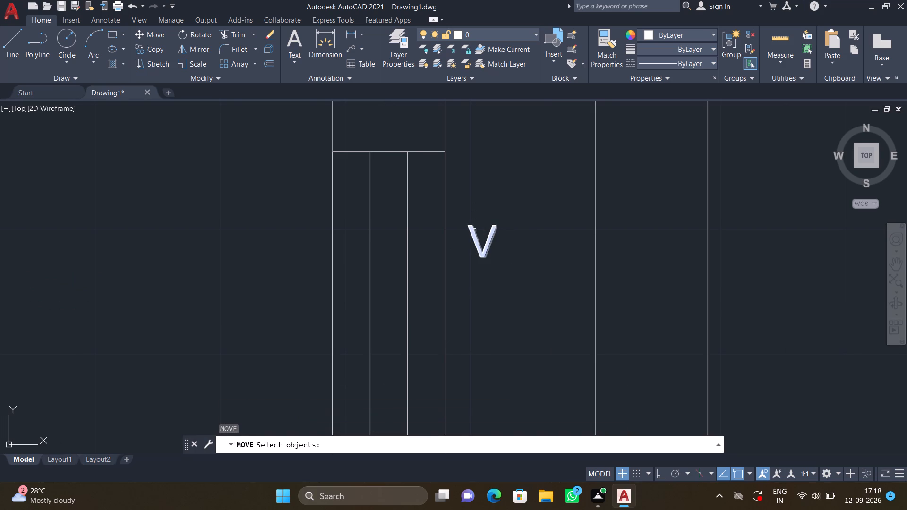
pyautogui.click(474, 230)
pyautogui.press('Return')
pyautogui.moveTo(466, 227); pyautogui.dragTo(475, 241)
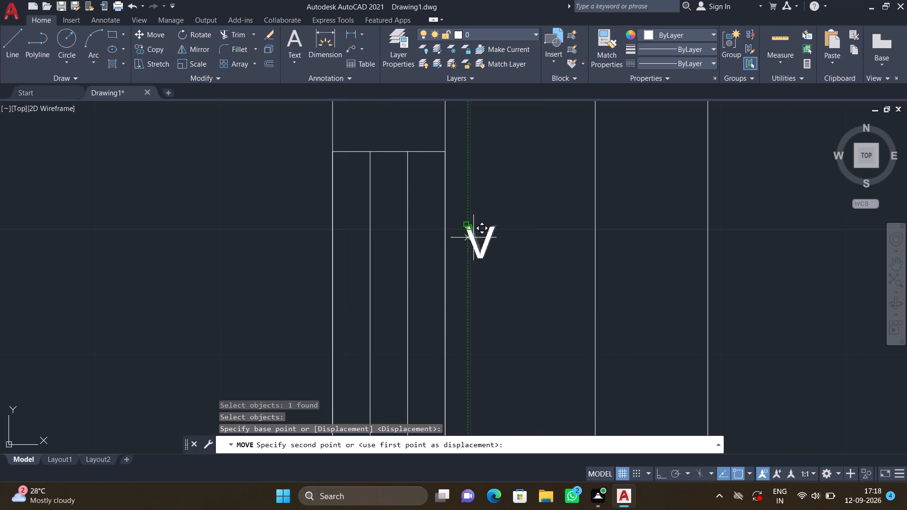
pyautogui.scroll(-1, 501, 291)
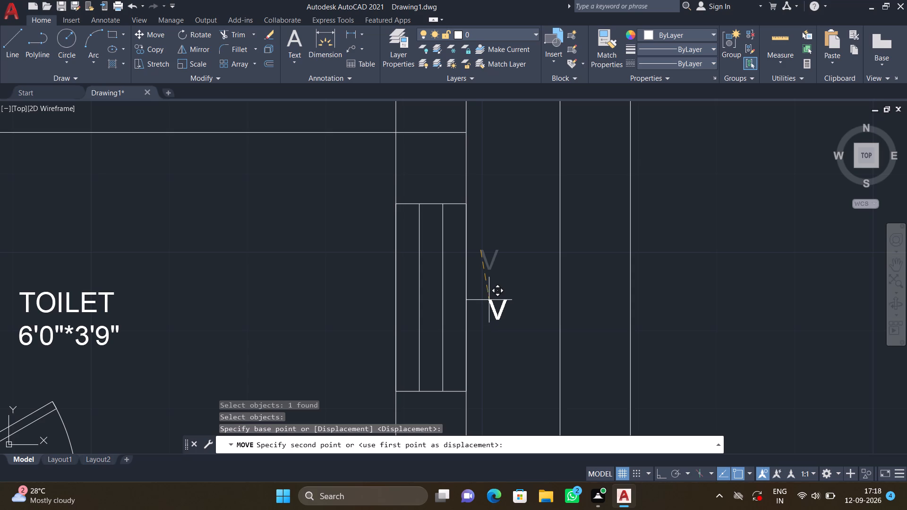
pyautogui.click(488, 298)
# Add multiline text reading W1 in the east passage beside the east window of the 12'4"*10'0" bedroom.
pyautogui.scroll(-1, 495, 297)
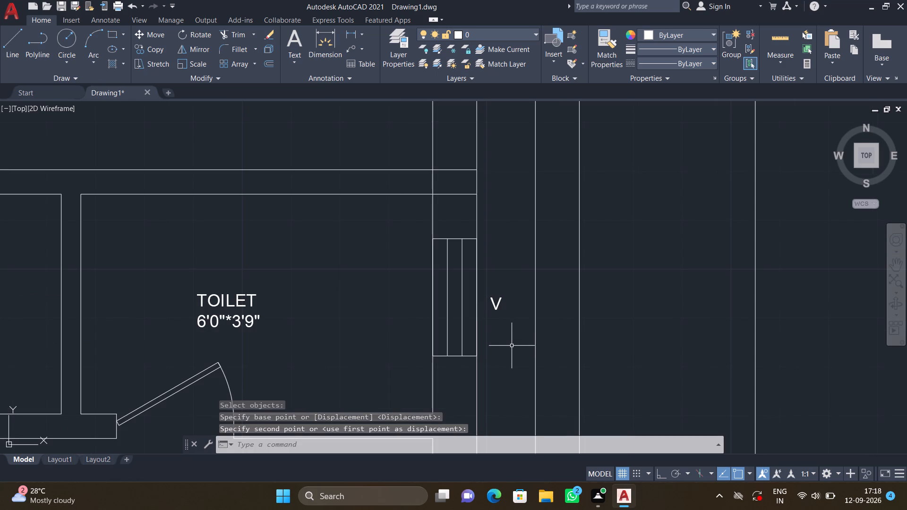
pyautogui.scroll(-2, 512, 347)
pyautogui.moveTo(513, 382); pyautogui.dragTo(479, 257, button='middle')
pyautogui.moveTo(481, 314); pyautogui.dragTo(465, 250, button='middle')
pyautogui.scroll(2, 461, 260)
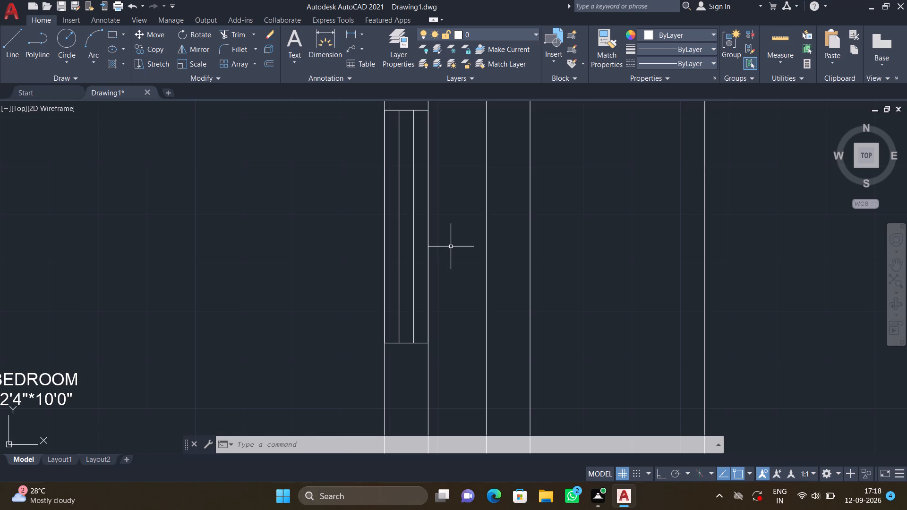
pyautogui.write('MT')
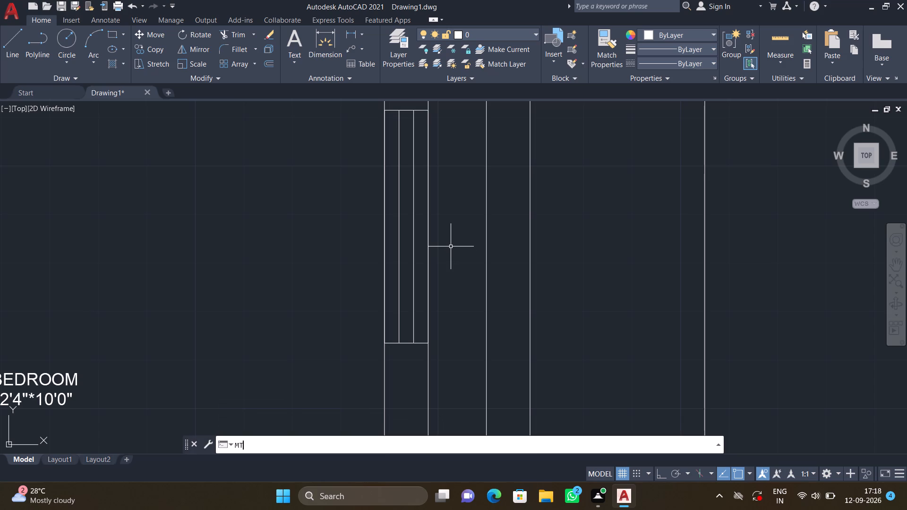
pyautogui.press('Return')
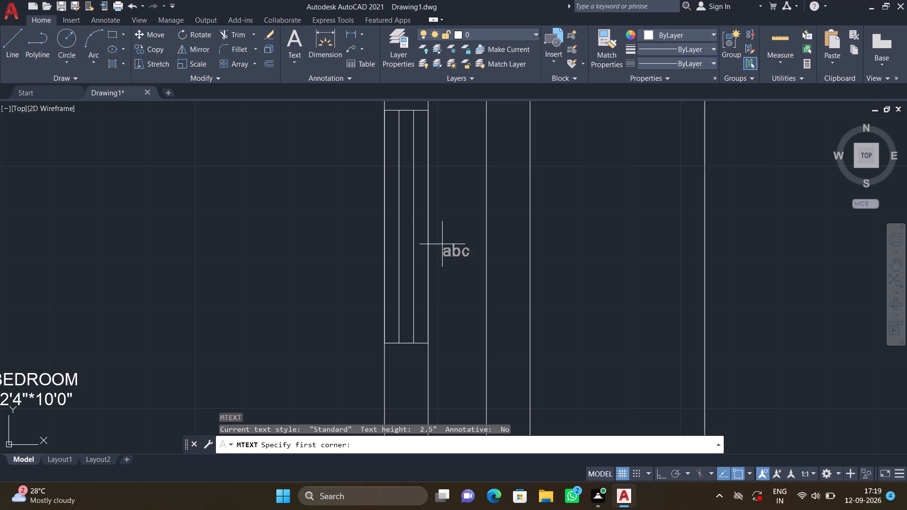
pyautogui.moveTo(438, 233); pyautogui.dragTo(437, 228)
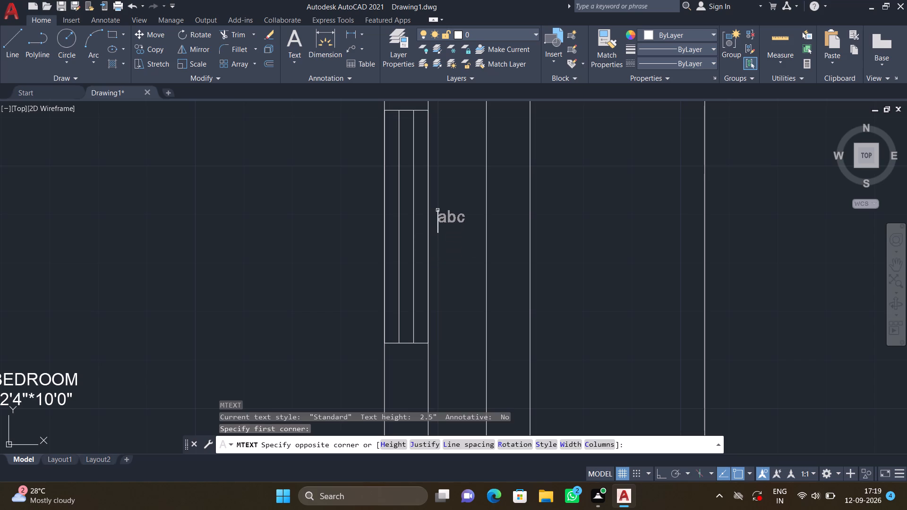
pyautogui.click(476, 194)
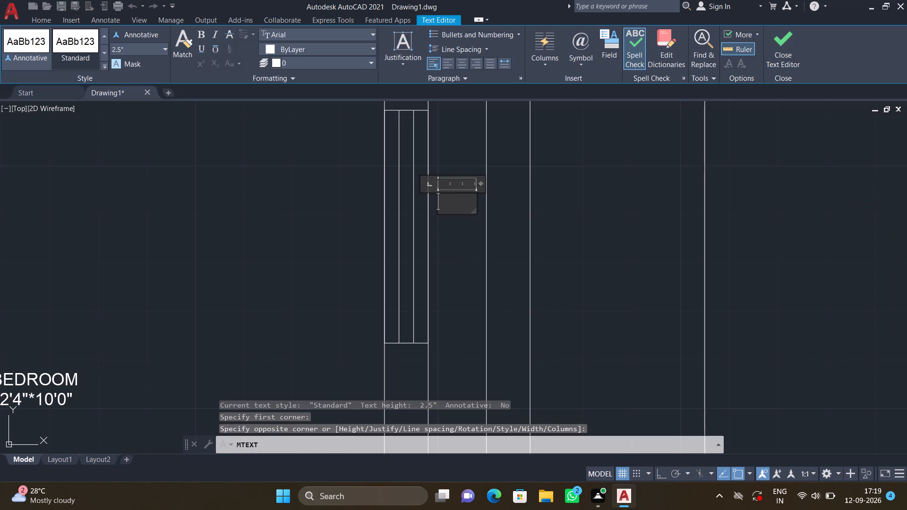
pyautogui.write('W1')
pyautogui.press('Return')
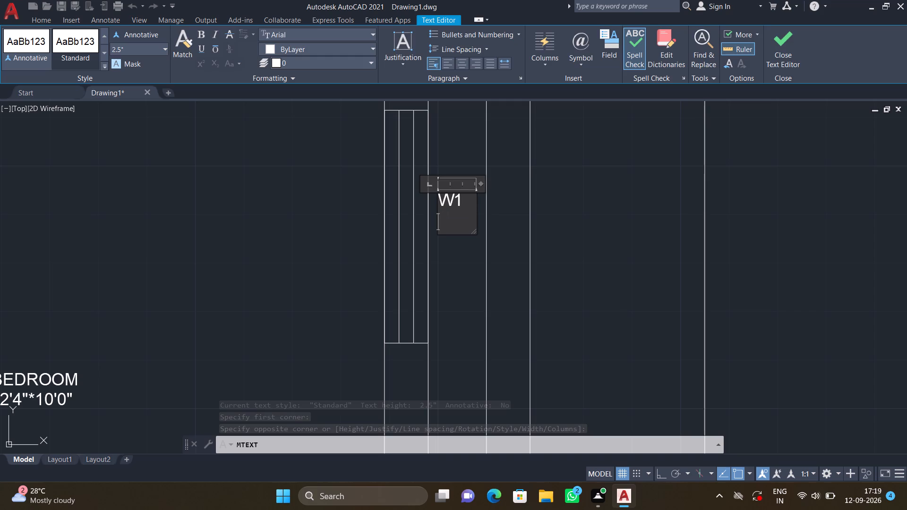
pyautogui.press('Escape')
pyautogui.click(469, 245)
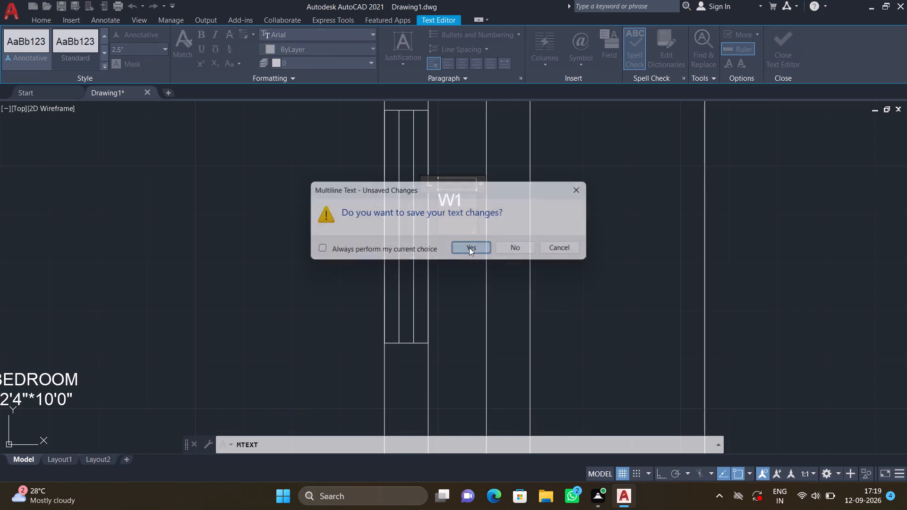
# Move the W1 label down to sit beside the middle of the 12'4"*10'0" bedroom's east window.
pyautogui.press('m')
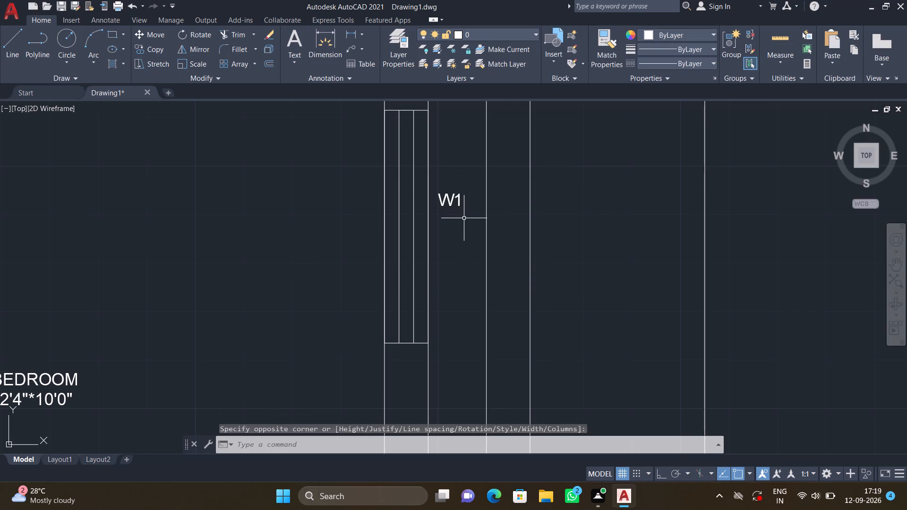
pyautogui.press('Return')
pyautogui.click(459, 204)
pyautogui.press('Return')
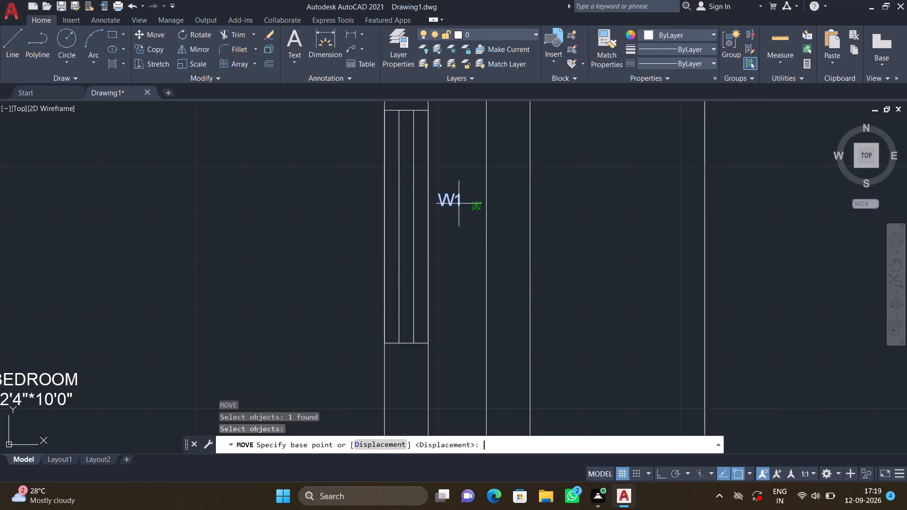
pyautogui.moveTo(435, 196); pyautogui.dragTo(449, 227)
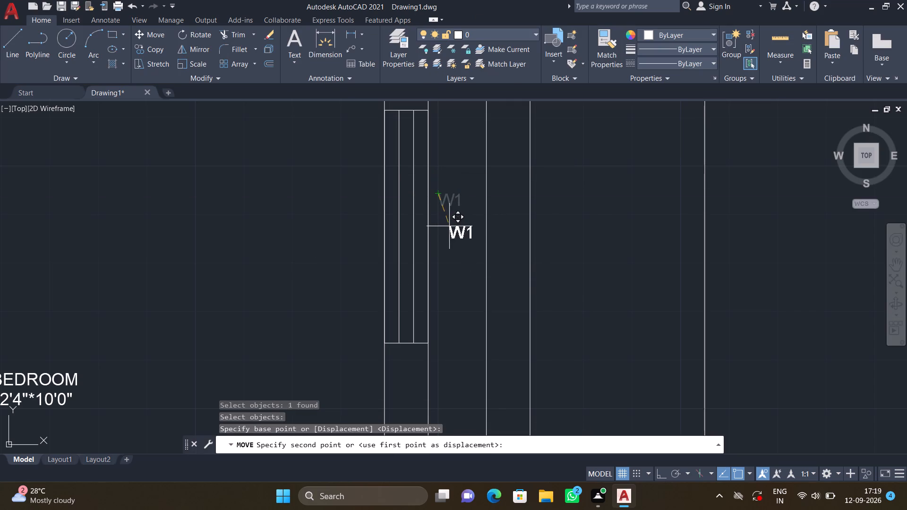
pyautogui.moveTo(449, 227); pyautogui.dragTo(452, 234)
pyautogui.click(445, 238)
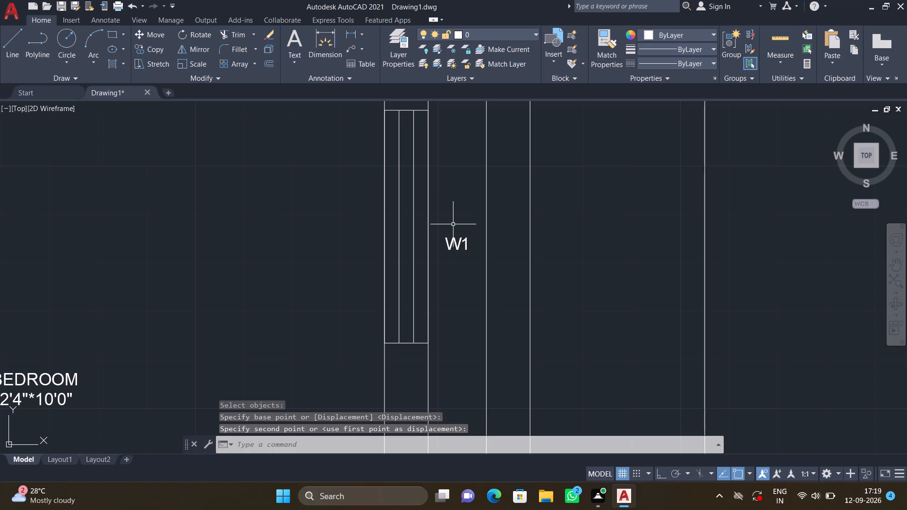
# Add multiline text reading W1 just below the window in the wall on the north side of the parking.
pyautogui.scroll(-1, 431, 251)
pyautogui.scroll(-2, 363, 306)
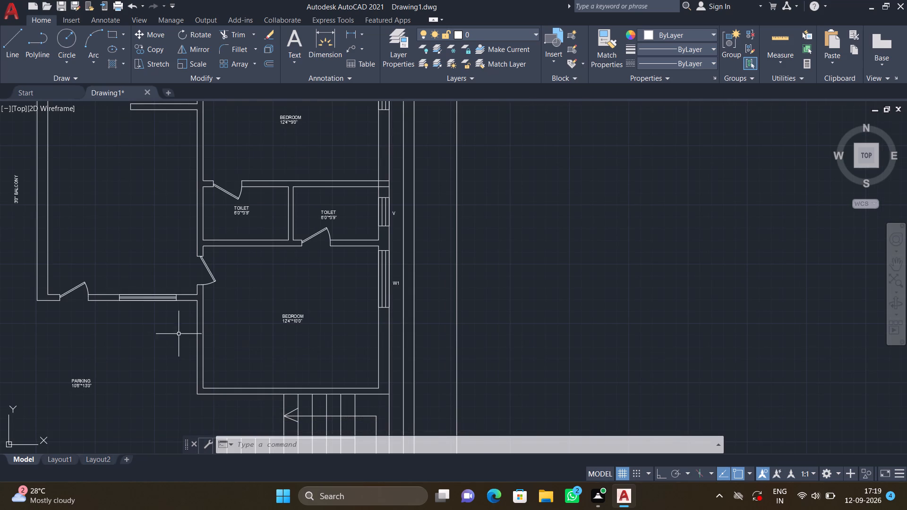
pyautogui.moveTo(155, 321); pyautogui.dragTo(273, 278, button='middle')
pyautogui.scroll(2, 259, 265)
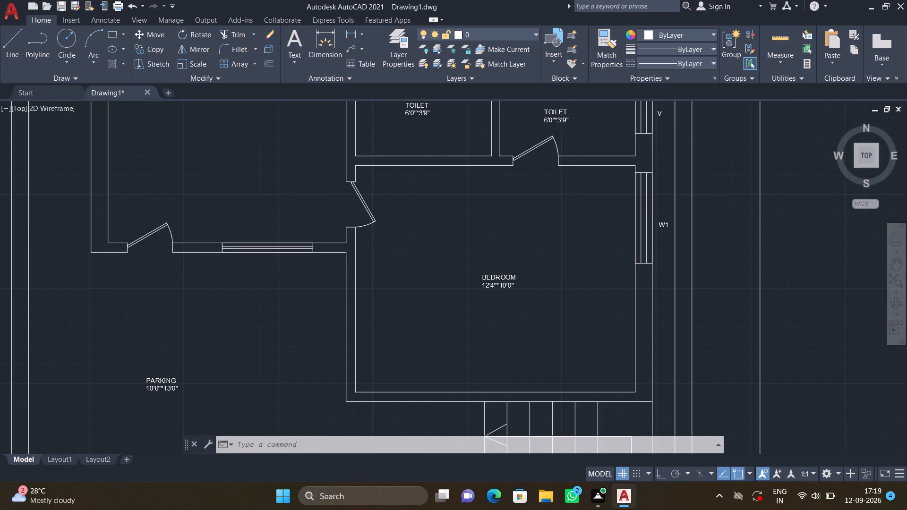
pyautogui.write('MT')
pyautogui.press('Return')
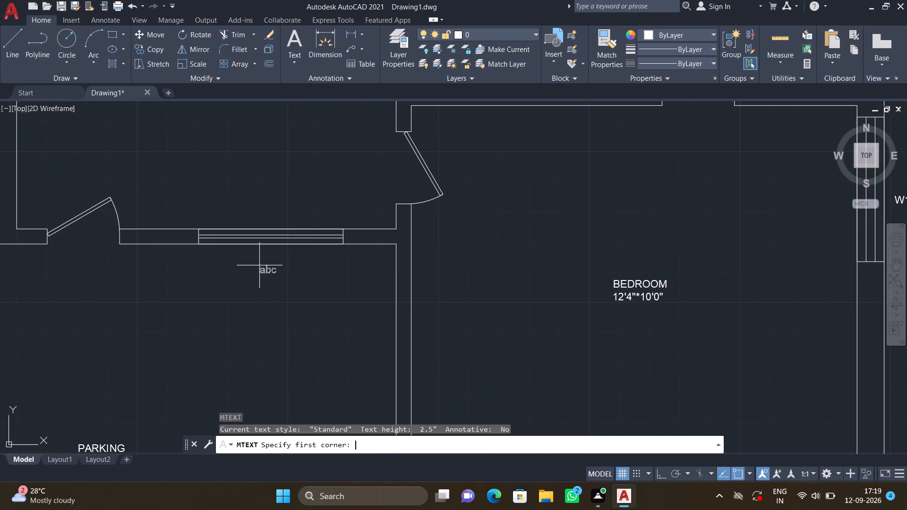
pyautogui.click(249, 280)
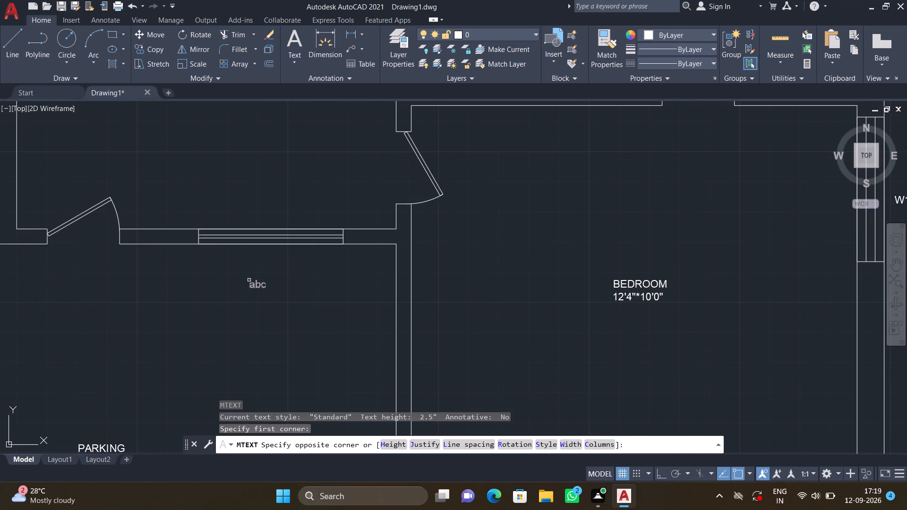
pyautogui.click(300, 259)
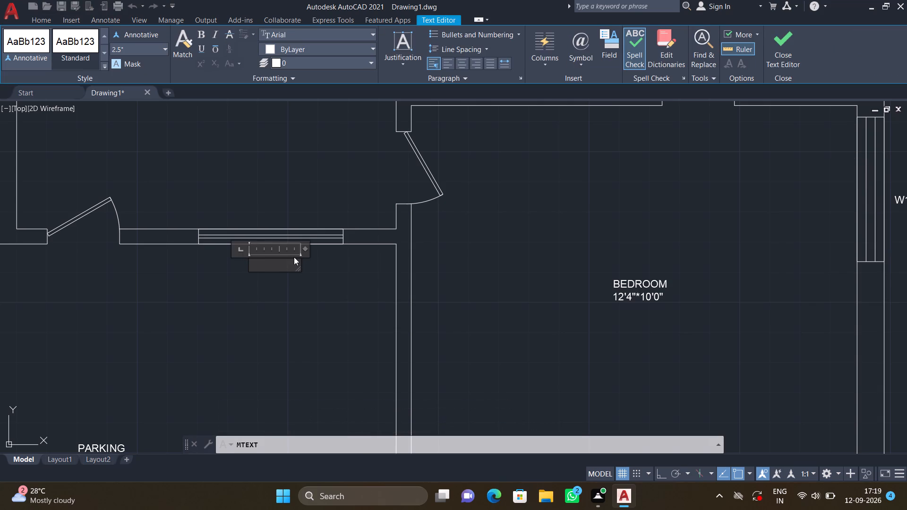
pyautogui.write('W1')
pyautogui.press('Return')
pyautogui.press('Escape')
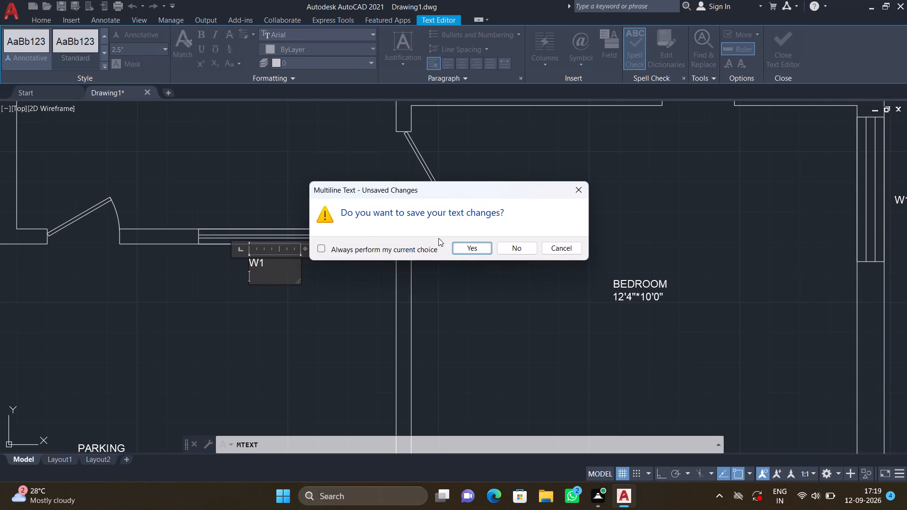
pyautogui.click(466, 250)
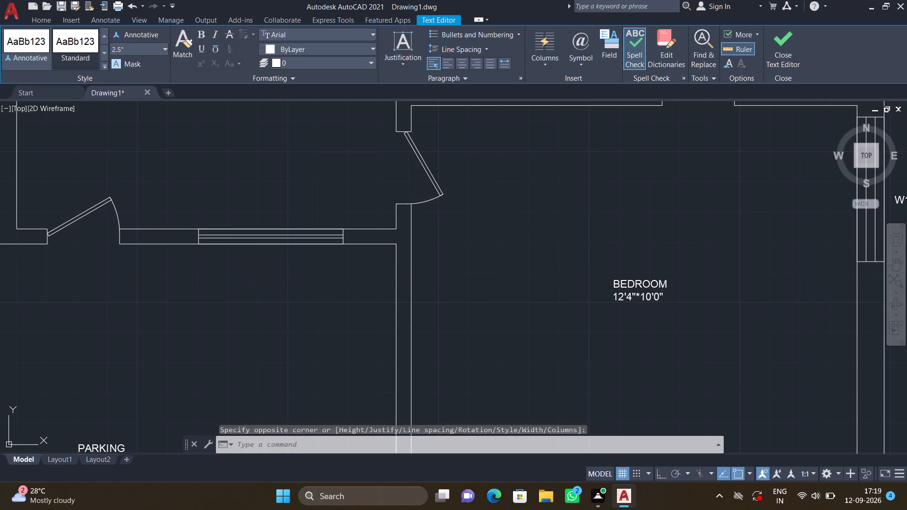
# Add multiline text reading D1 in the door opening in the wall on the north side of the parking.
pyautogui.scroll(1, 250, 273)
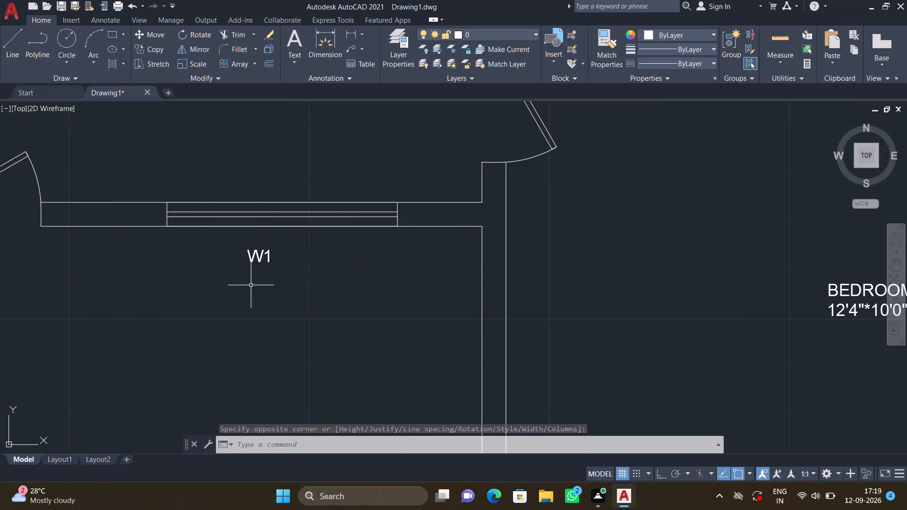
pyautogui.scroll(-2, 241, 283)
pyautogui.moveTo(162, 264); pyautogui.dragTo(318, 256, button='middle')
pyautogui.scroll(1, 303, 253)
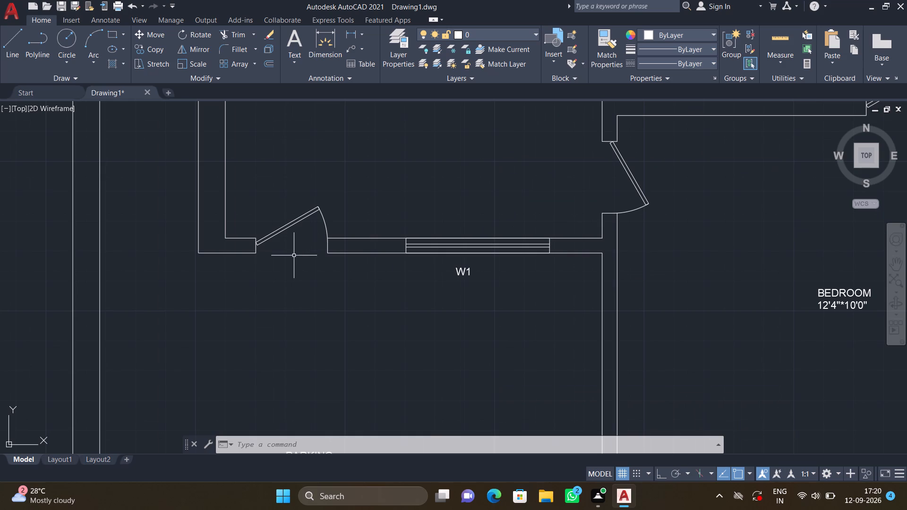
pyautogui.scroll(2, 280, 254)
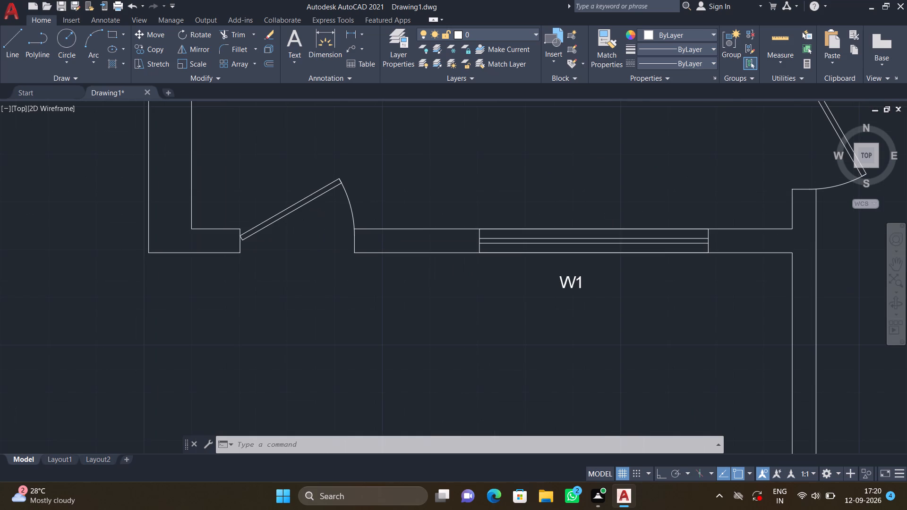
pyautogui.write('MT')
pyautogui.press('Return')
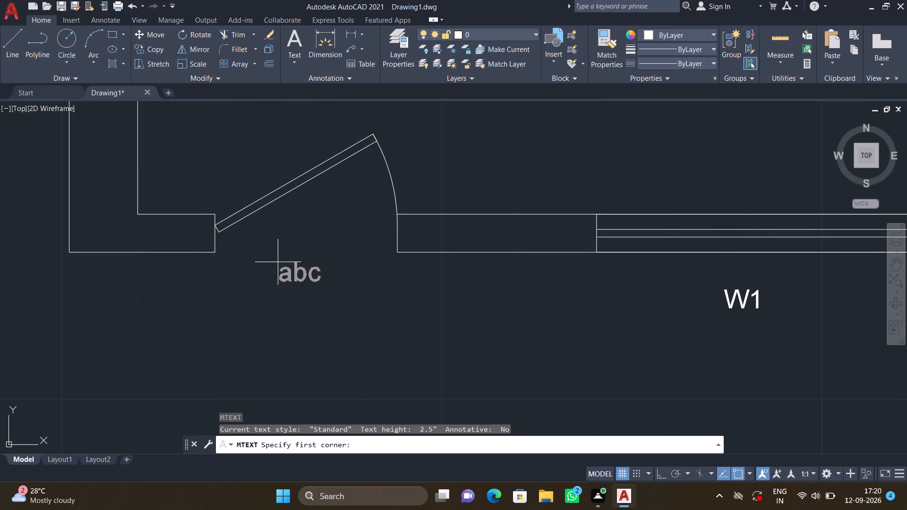
pyautogui.click(277, 262)
pyautogui.click(341, 222)
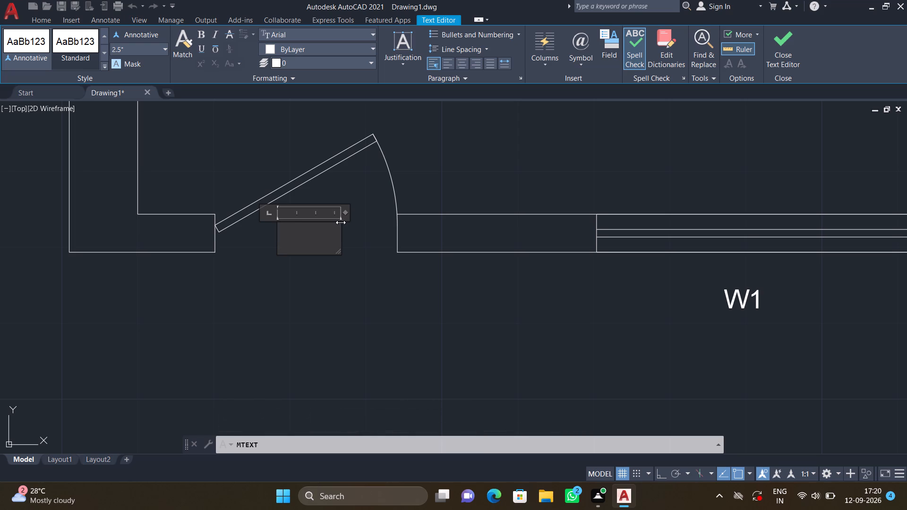
pyautogui.write('D1')
pyautogui.press('Return')
pyautogui.press('Escape')
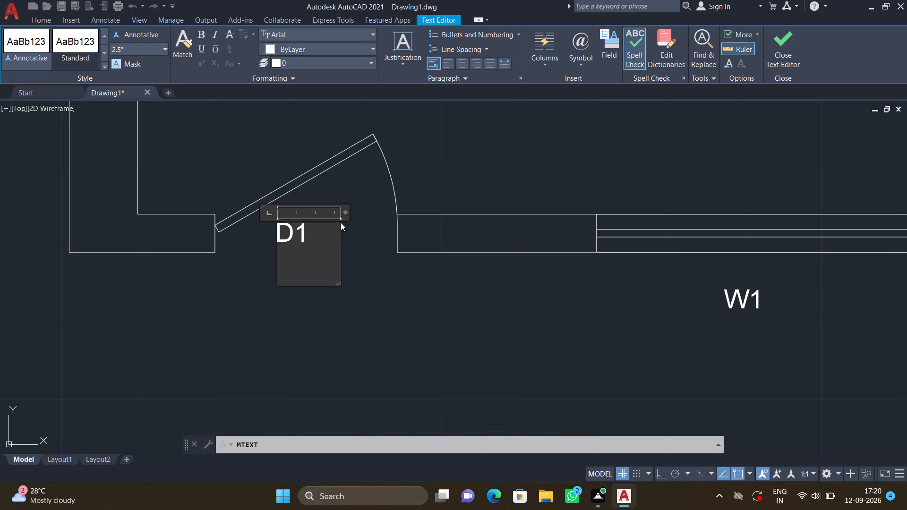
pyautogui.click(459, 246)
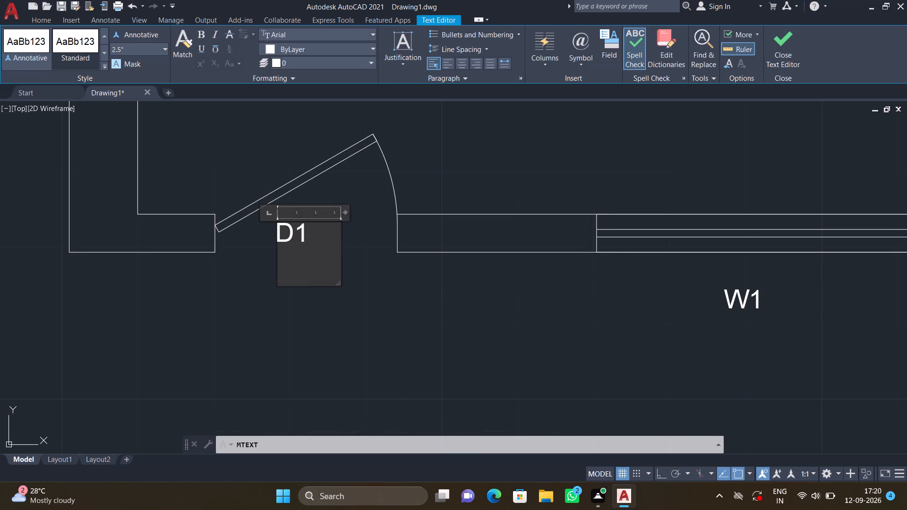
# Move the D1 label slightly east within the door opening in the wall on the north side of the parking.
pyautogui.press('m')
pyautogui.press('Return')
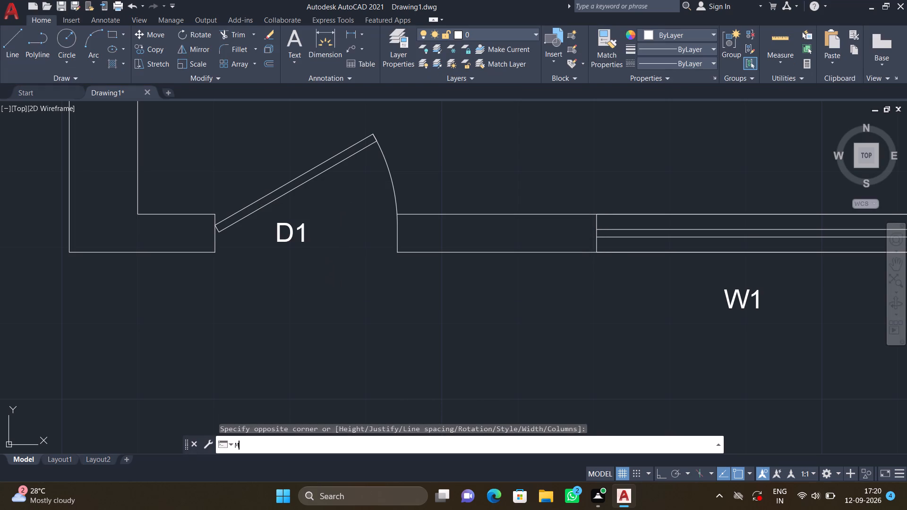
pyautogui.click(304, 233)
pyautogui.press('Return')
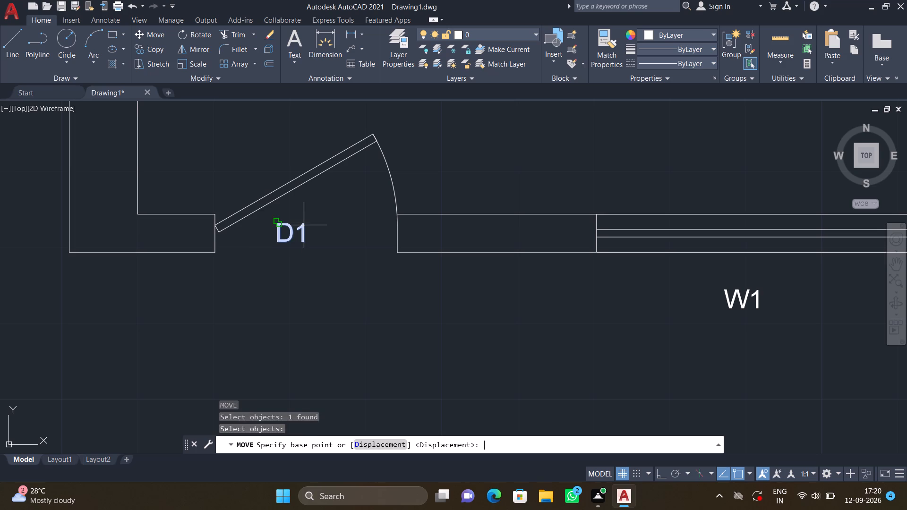
pyautogui.click(276, 222)
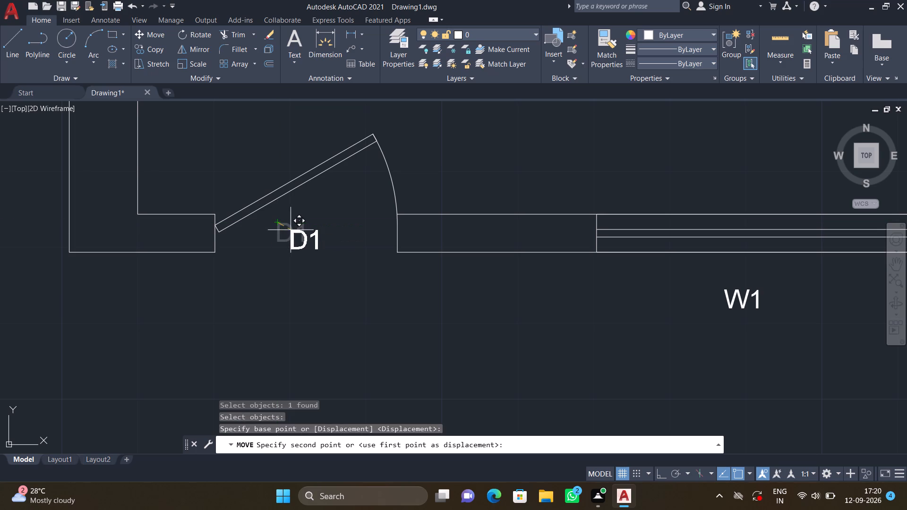
pyautogui.click(304, 231)
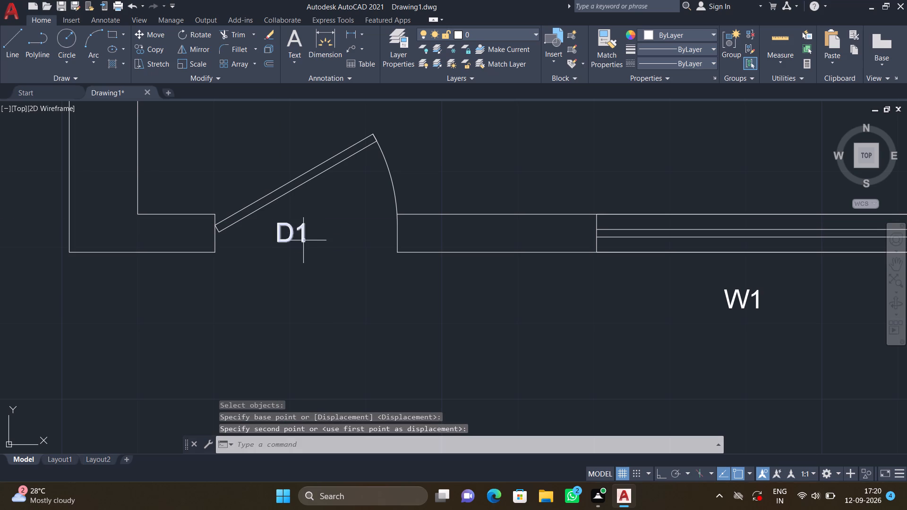
pyautogui.press('m')
pyautogui.press('Return')
pyautogui.click(302, 236)
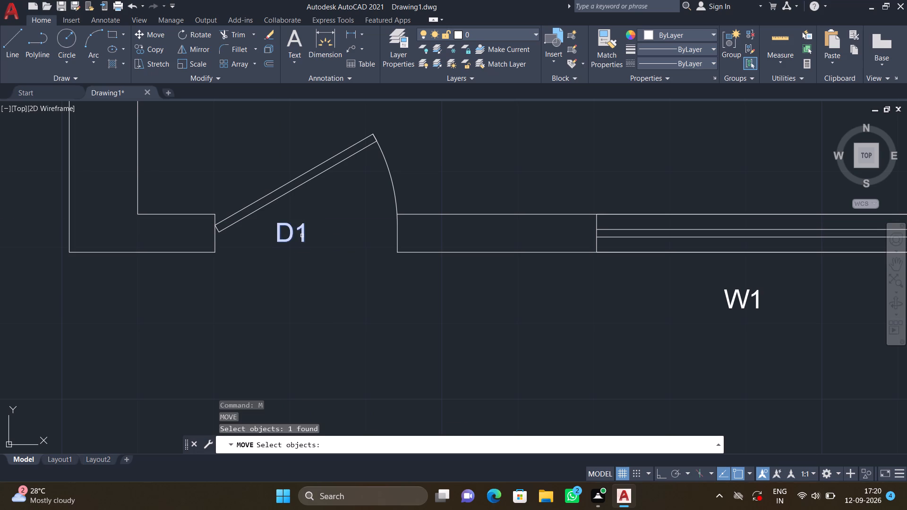
pyautogui.press('Return')
pyautogui.click(278, 223)
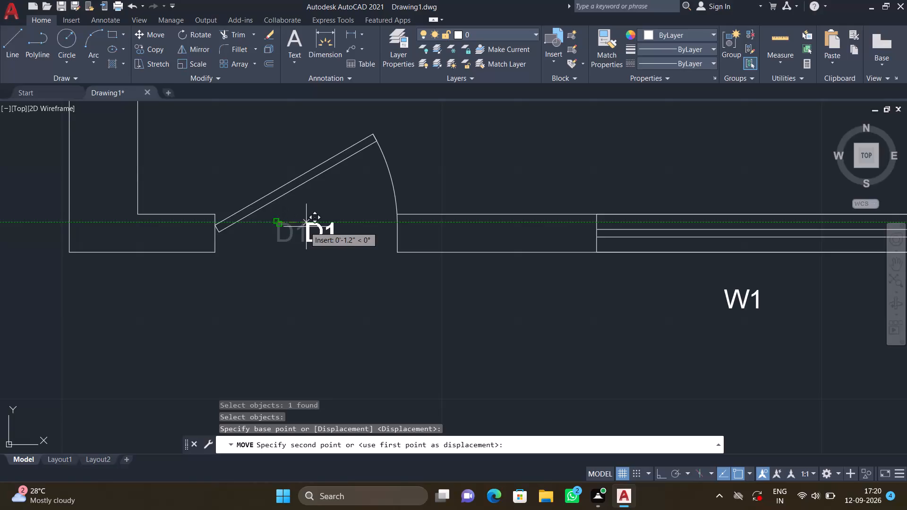
pyautogui.scroll(1, 306, 227)
pyautogui.click(303, 224)
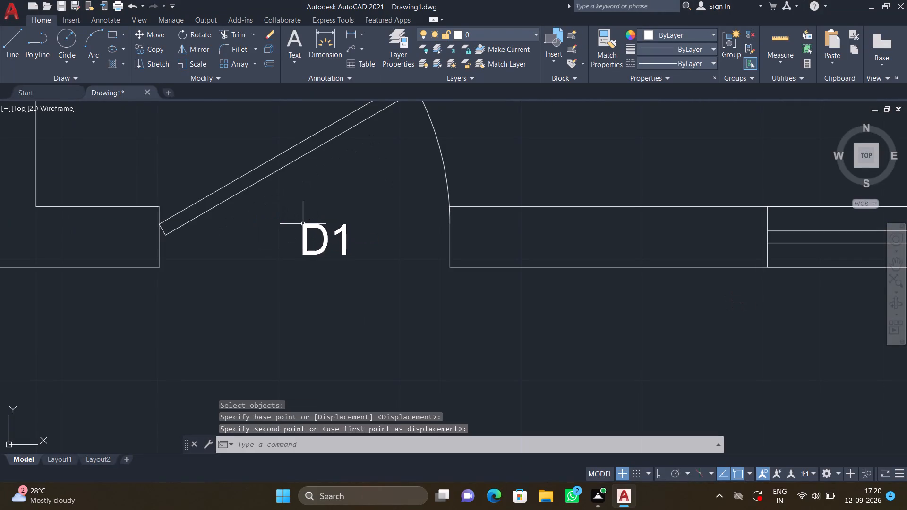
# Add multiline text reading W1 in the west balcony beside the dining room's west window.
pyautogui.scroll(-3, 309, 221)
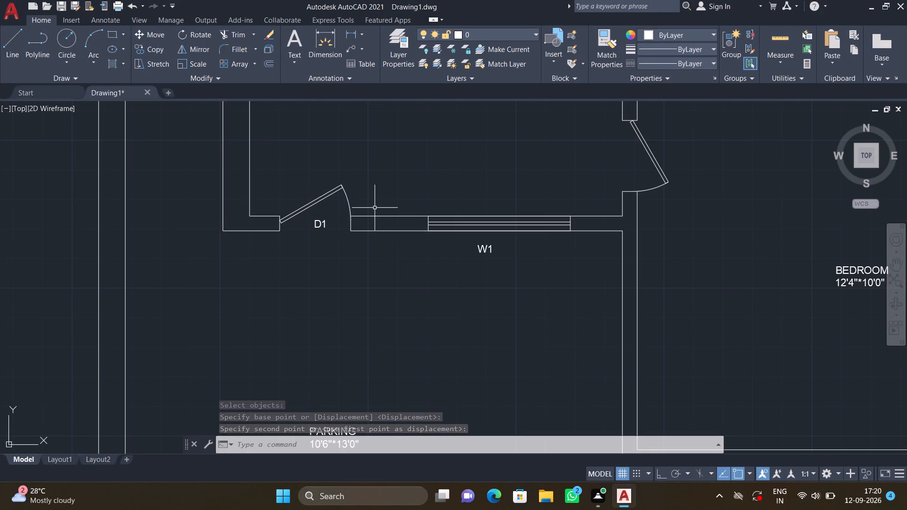
pyautogui.scroll(-2, 363, 212)
pyautogui.moveTo(355, 204); pyautogui.dragTo(414, 296, button='middle')
pyautogui.scroll(-2, 392, 160)
pyautogui.moveTo(393, 158); pyautogui.dragTo(419, 237, button='middle')
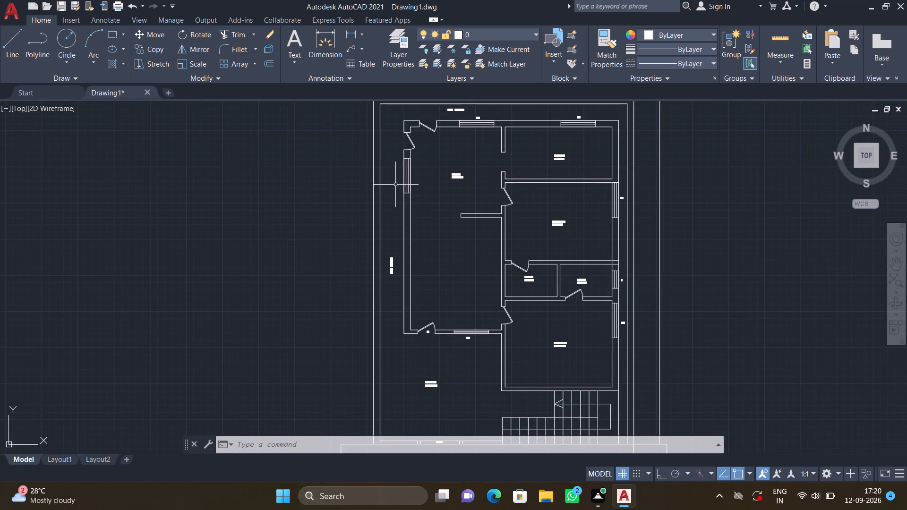
pyautogui.scroll(3, 395, 185)
pyautogui.write('MT')
pyautogui.press('Return')
pyautogui.scroll(-1, 397, 183)
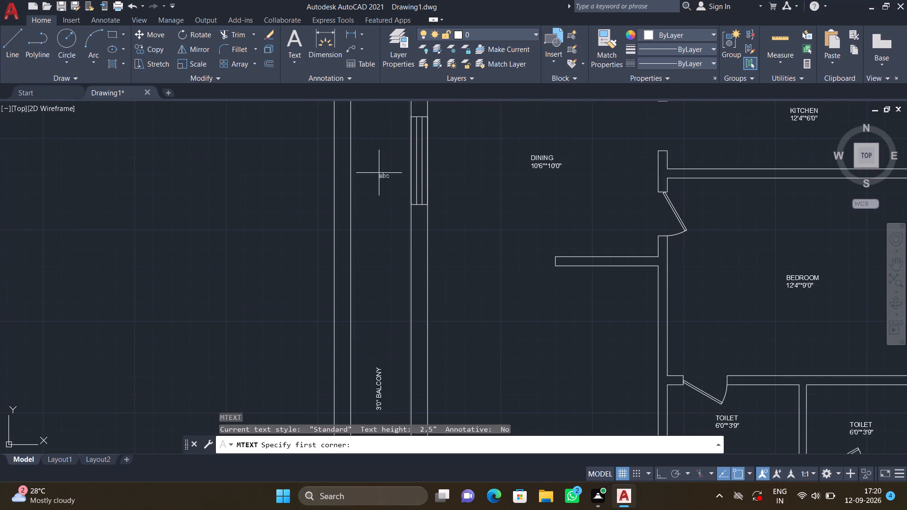
pyautogui.click(379, 173)
pyautogui.click(396, 147)
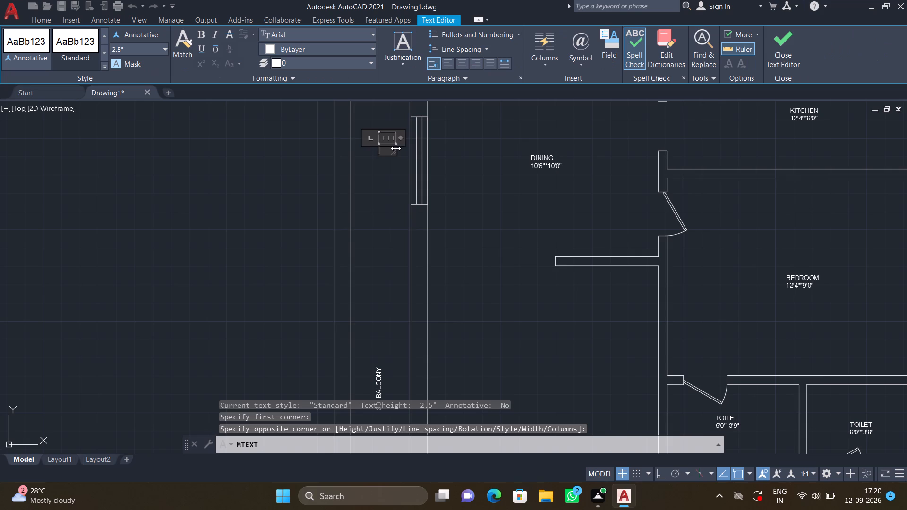
pyautogui.write('W1')
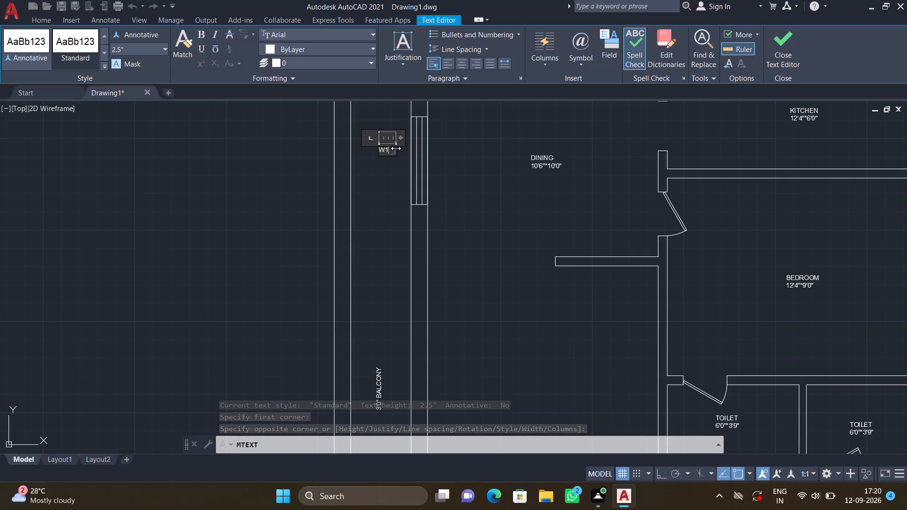
pyautogui.press('Return')
pyautogui.press('Escape')
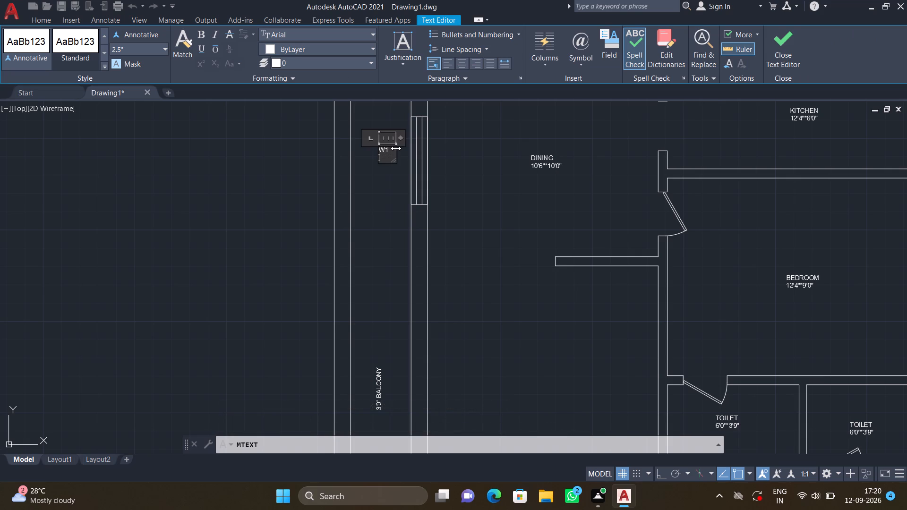
pyautogui.click(462, 248)
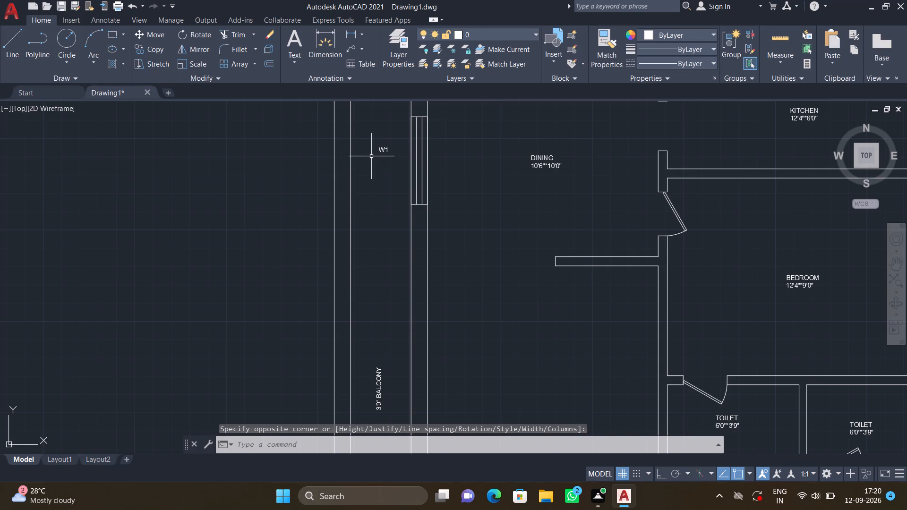
# Move the W1 label in the west balcony east and slightly south, closer to the dining room's west window.
pyautogui.scroll(1, 371, 156)
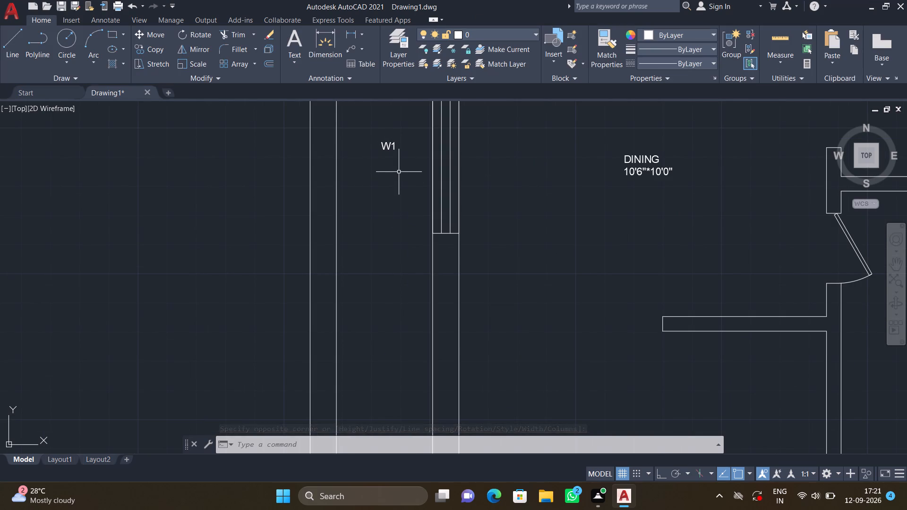
pyautogui.press('m')
pyautogui.press('Return')
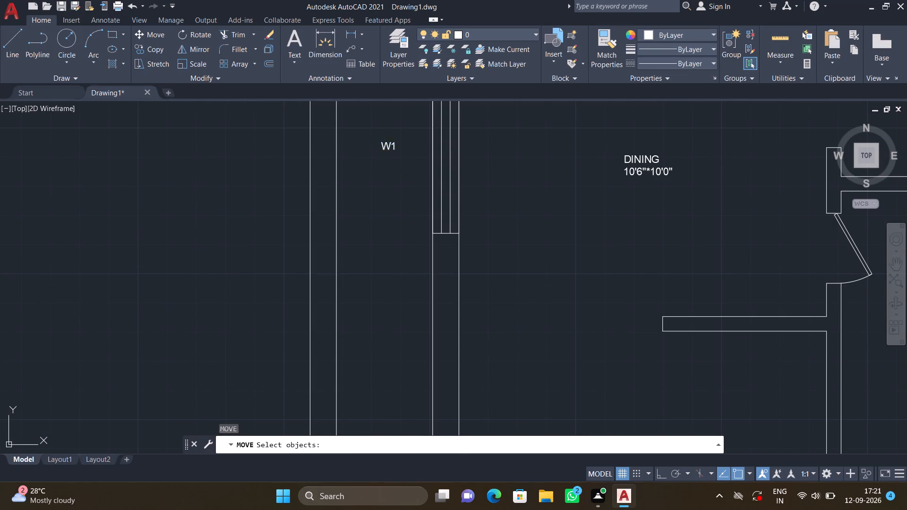
pyautogui.click(393, 147)
pyautogui.press('Return')
pyautogui.click(380, 141)
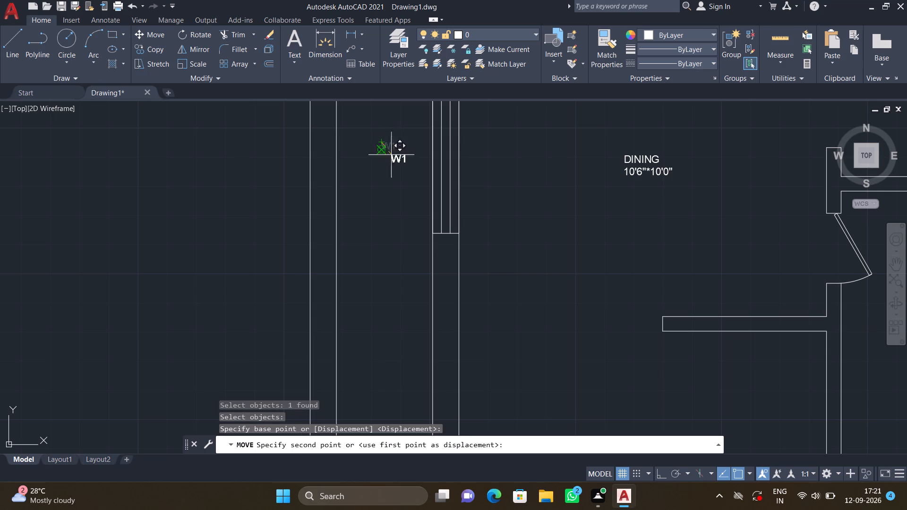
pyautogui.click(398, 153)
# Add multiline text reading D1 at the door opening in the dining room's west wall.
pyautogui.scroll(-1, 394, 136)
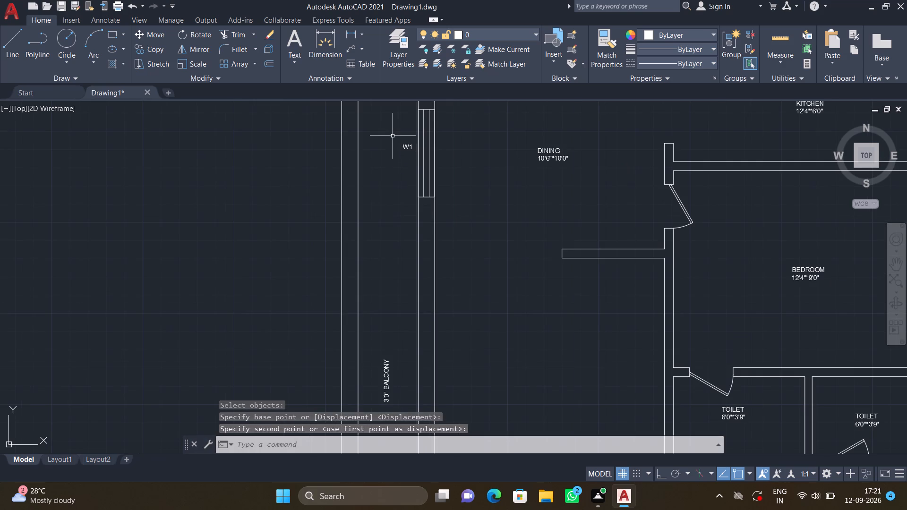
pyautogui.scroll(-2, 393, 137)
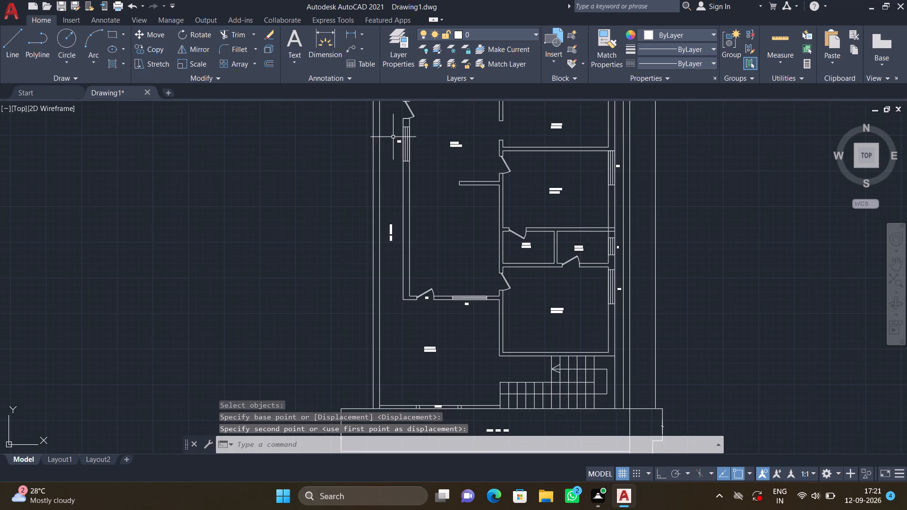
pyautogui.moveTo(393, 137); pyautogui.dragTo(411, 221, button='middle')
pyautogui.scroll(3, 424, 185)
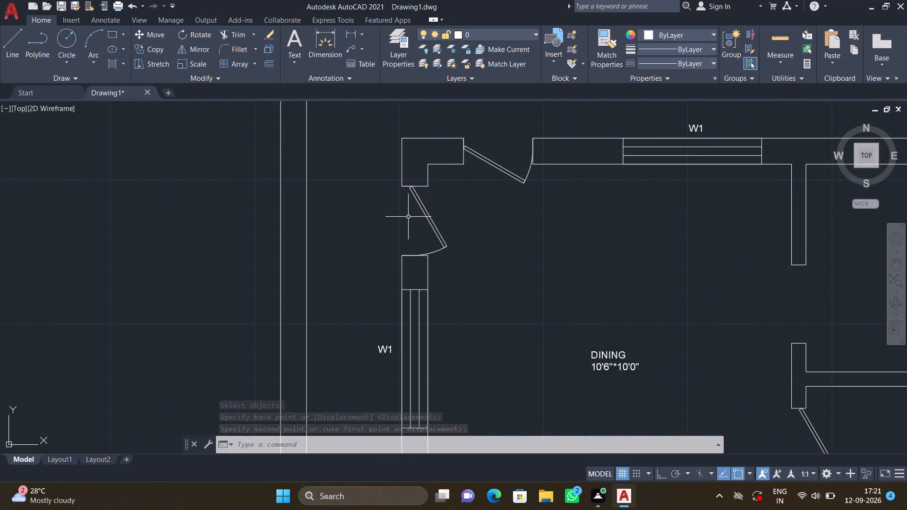
pyautogui.write('MT')
pyautogui.press('Return')
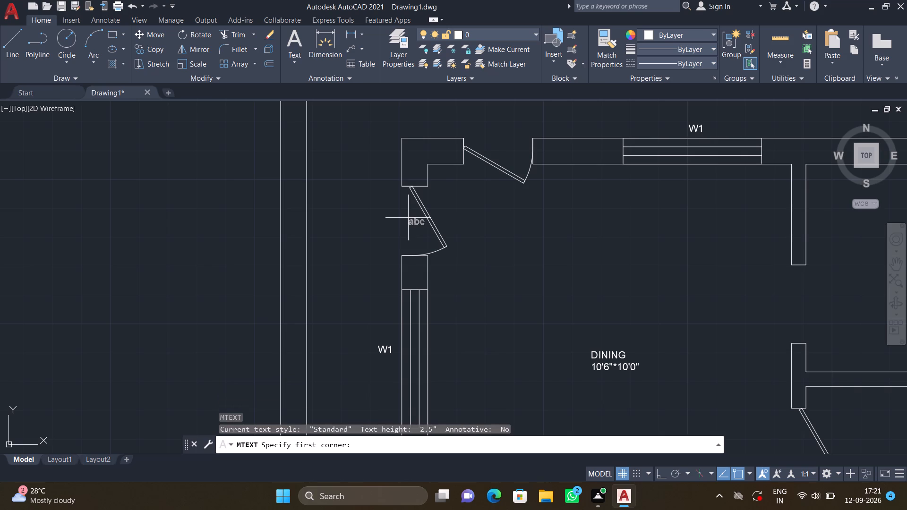
pyautogui.scroll(2, 376, 215)
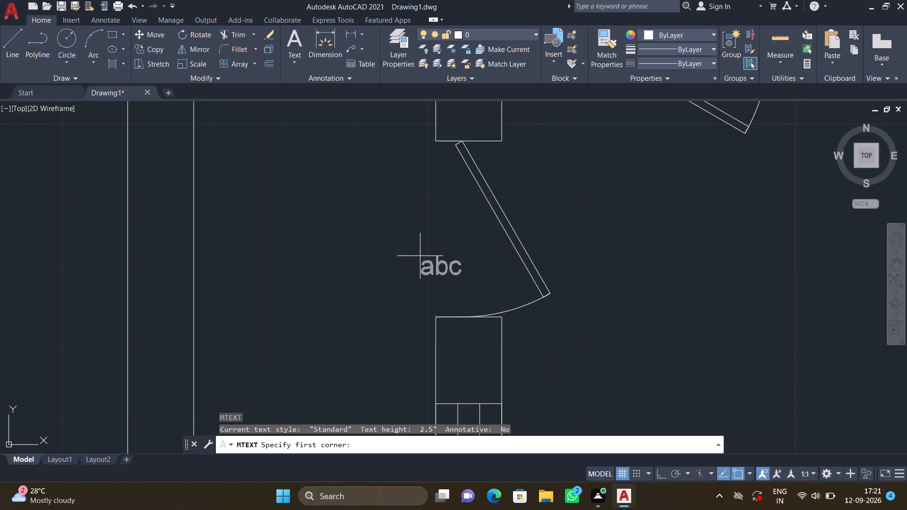
pyautogui.click(420, 256)
pyautogui.click(464, 209)
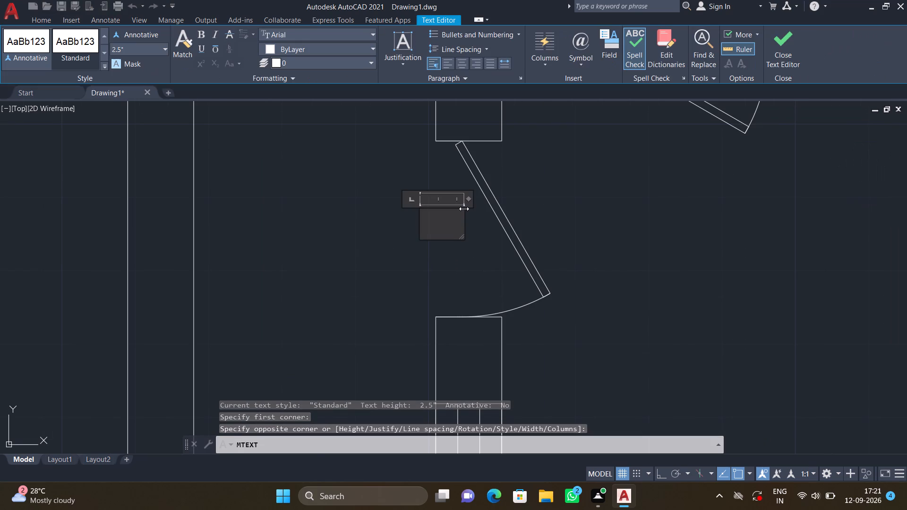
pyautogui.write('D1')
pyautogui.press('Return')
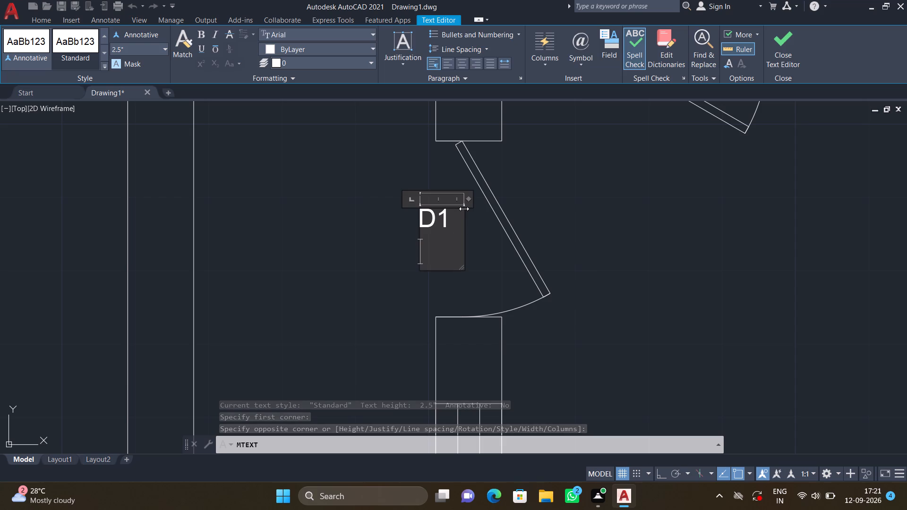
pyautogui.press('Escape')
pyautogui.click(471, 246)
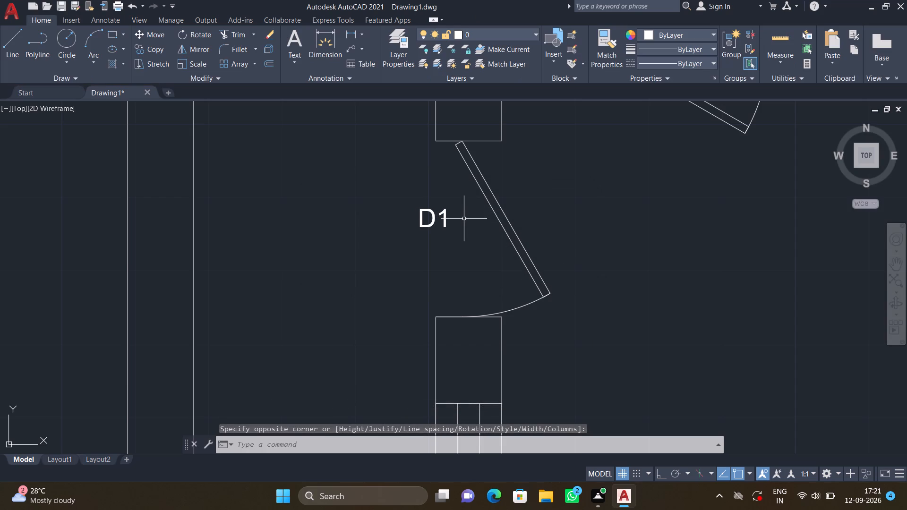
# Move the D1 label slightly south, near the middle of the dining room's west door opening.
pyautogui.press('m')
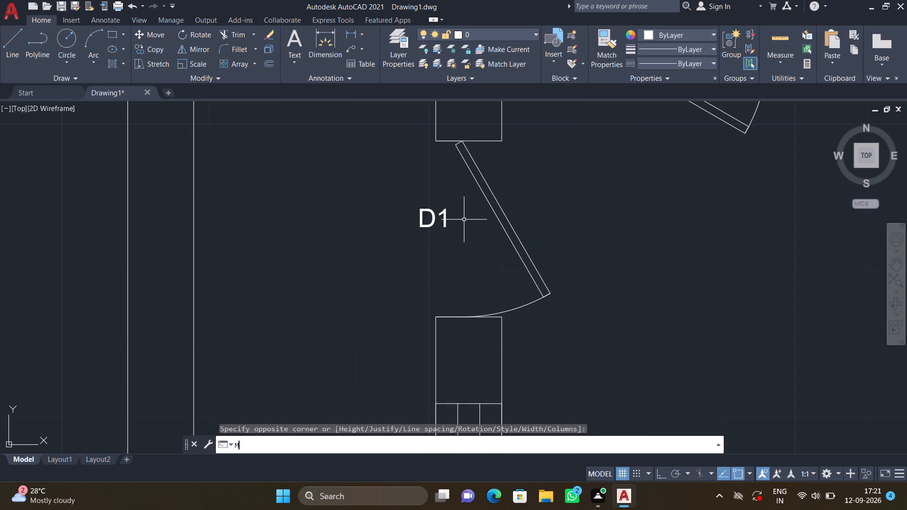
pyautogui.press('Return')
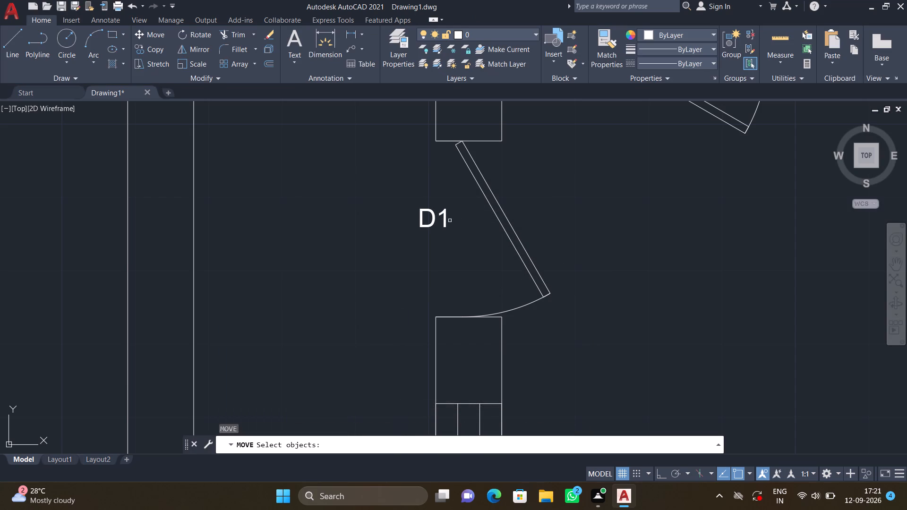
pyautogui.click(446, 215)
pyautogui.press('Return')
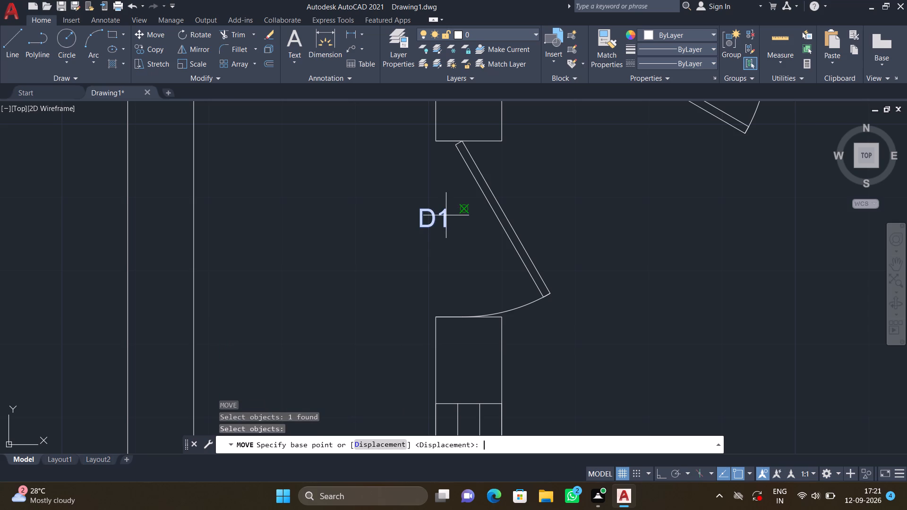
pyautogui.click(420, 209)
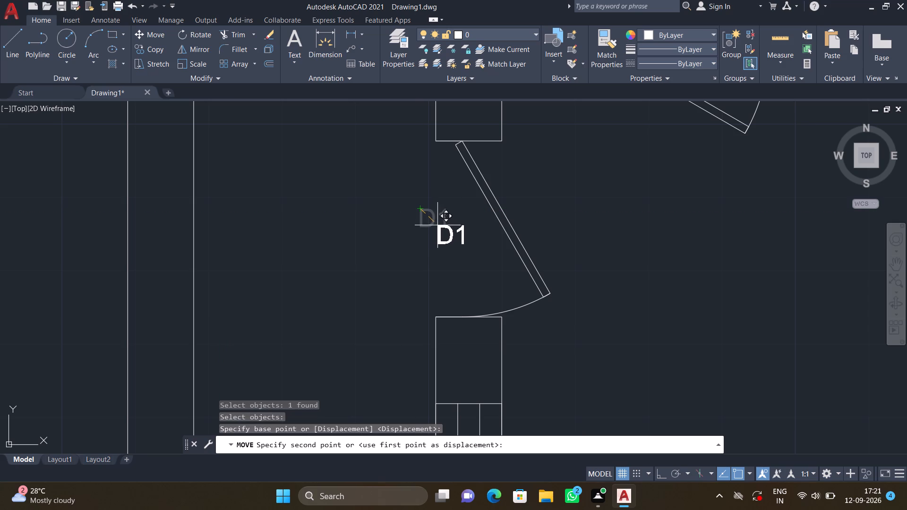
pyautogui.scroll(1, 439, 226)
pyautogui.click(435, 238)
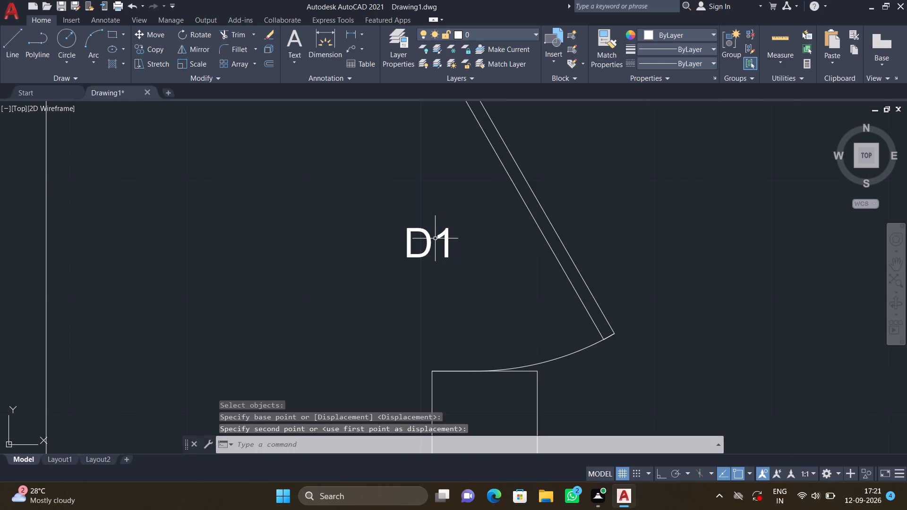
# Add multiline text reading D1 at the door opening in the dining room's north wall.
pyautogui.scroll(-2, 438, 214)
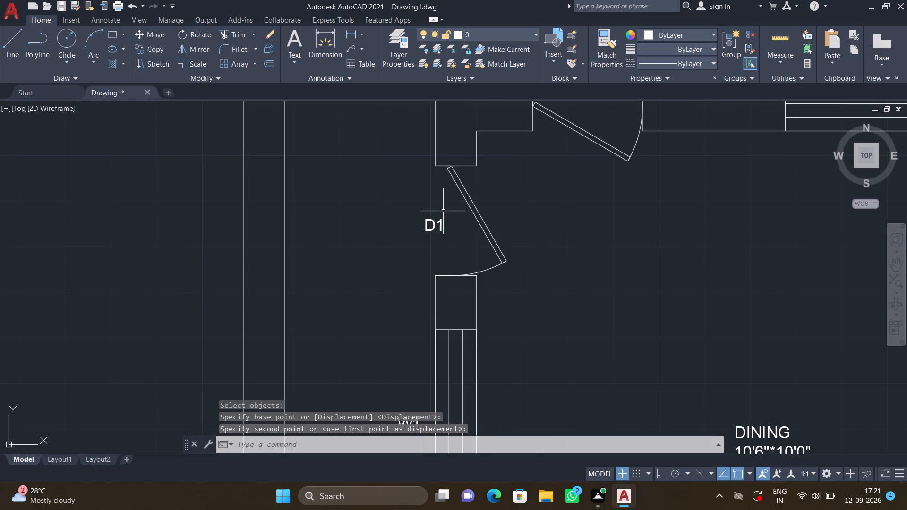
pyautogui.scroll(-1, 462, 216)
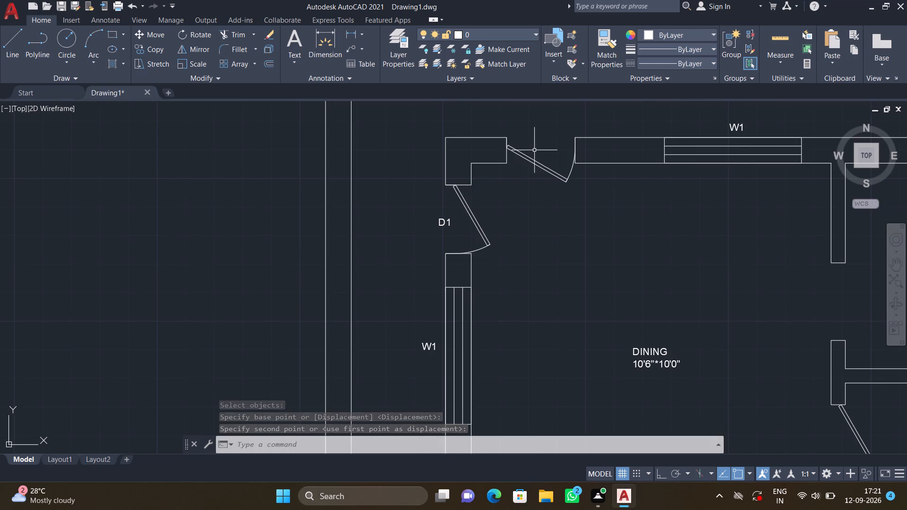
pyautogui.scroll(1, 534, 150)
pyautogui.write('MT')
pyautogui.press('Return')
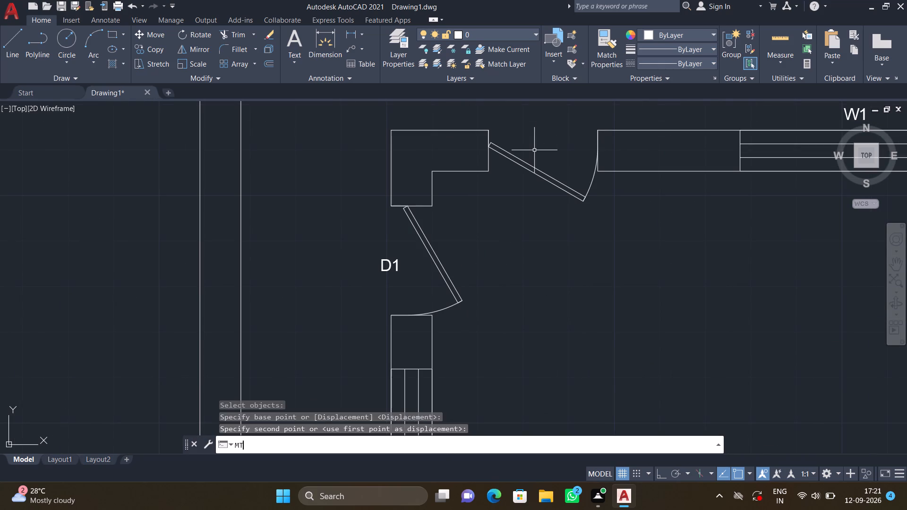
pyautogui.scroll(2, 529, 148)
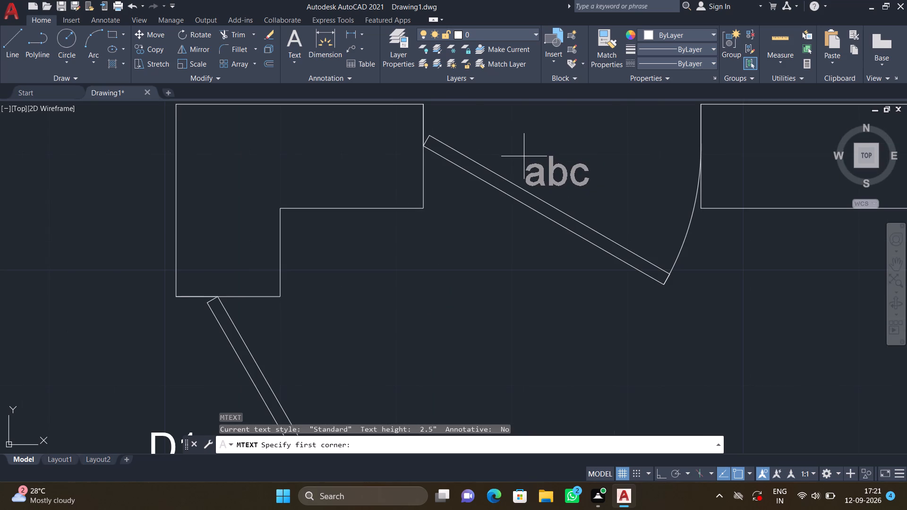
pyautogui.click(527, 147)
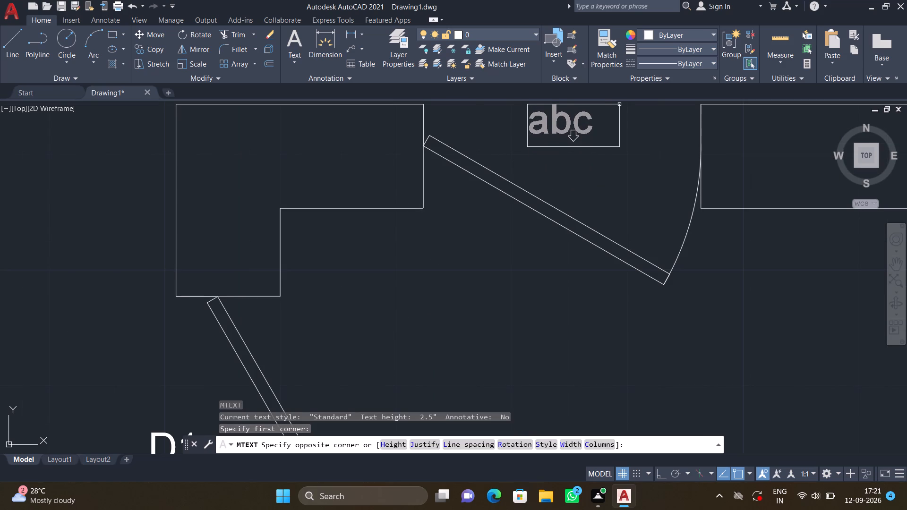
pyautogui.click(619, 104)
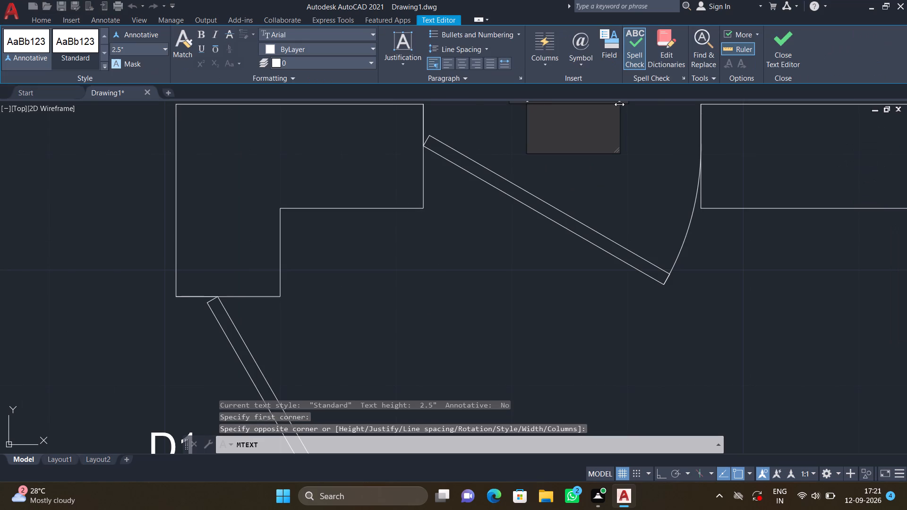
pyautogui.write('D1')
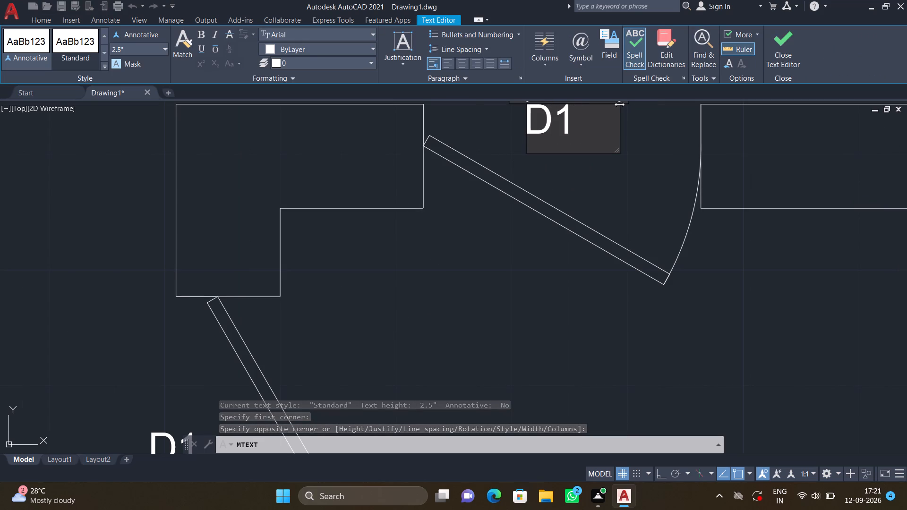
pyautogui.press('Return')
pyautogui.press('Escape')
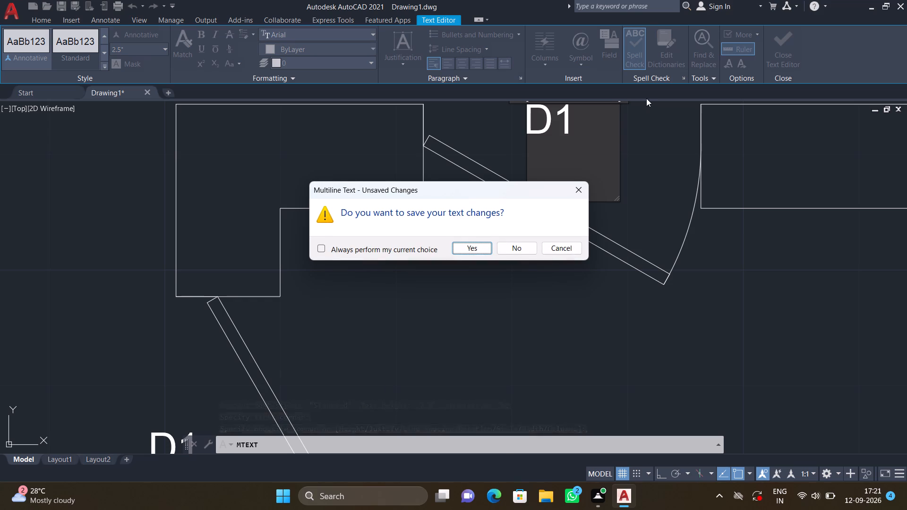
pyautogui.click(475, 250)
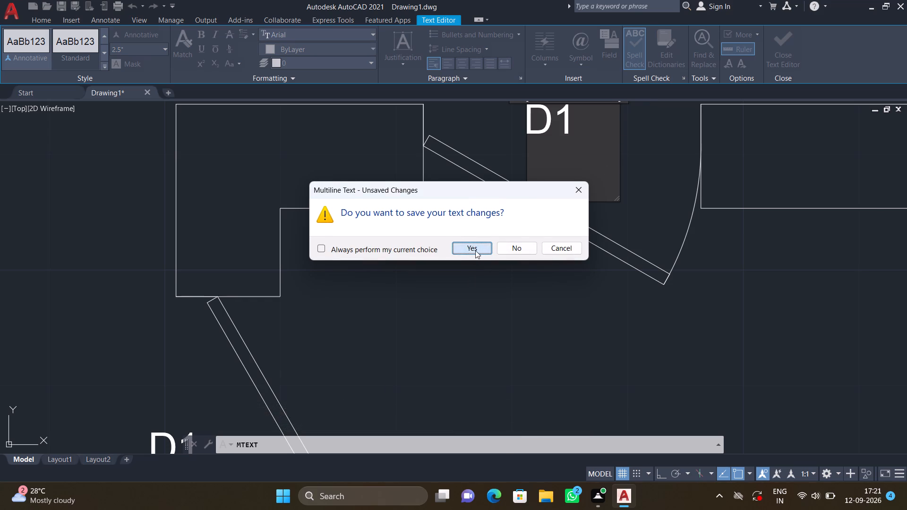
# Add multiline text reading D1 at the door opening between the dining room and the 12'4"*9'0" bedroom.
pyautogui.scroll(-2, 476, 246)
pyautogui.scroll(-1, 557, 238)
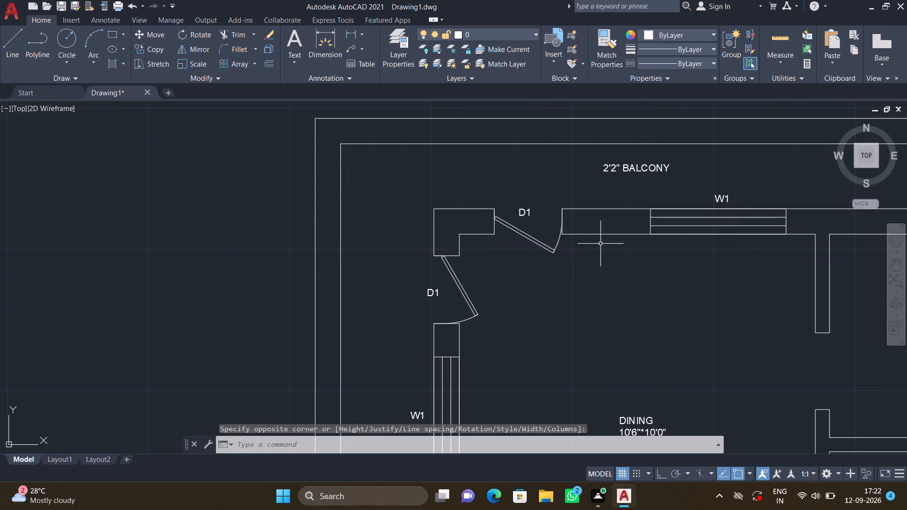
pyautogui.scroll(-2, 608, 276)
pyautogui.moveTo(661, 346); pyautogui.dragTo(507, 241, button='middle')
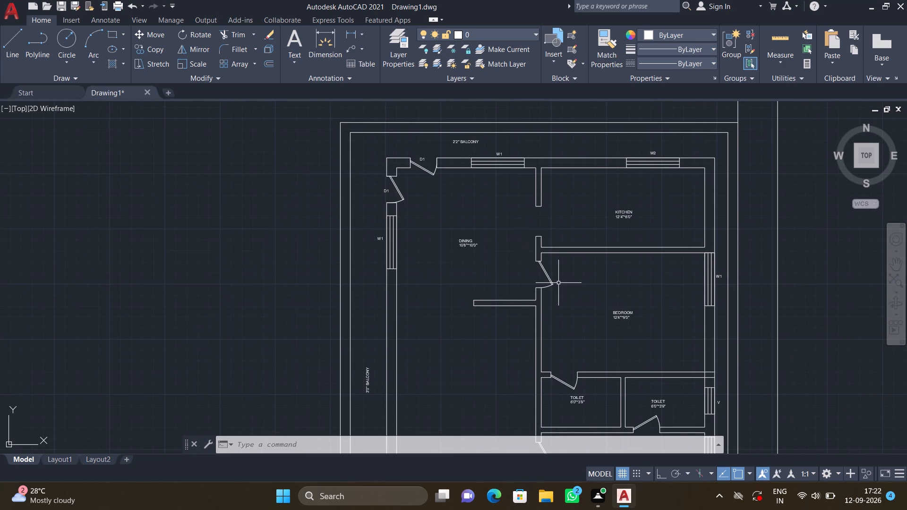
pyautogui.scroll(2, 538, 278)
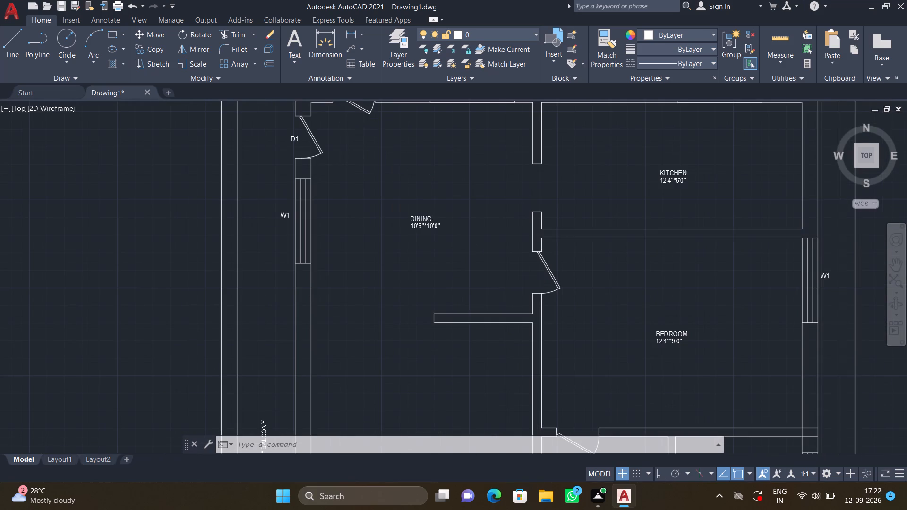
pyautogui.write('MT')
pyautogui.press('Return')
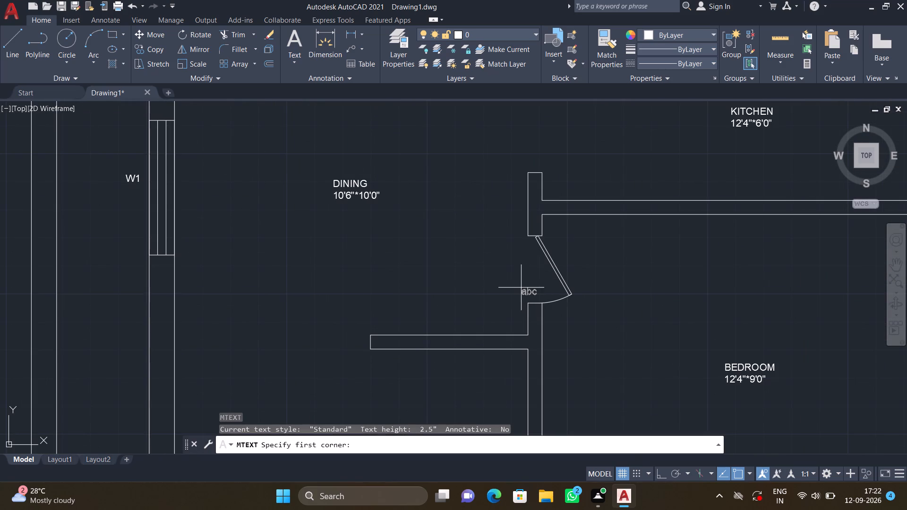
pyautogui.scroll(2, 521, 288)
pyautogui.click(519, 282)
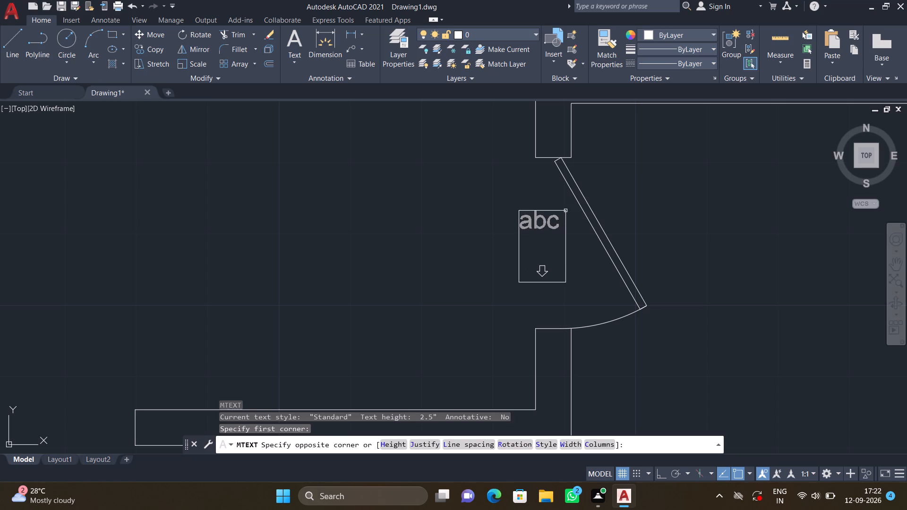
pyautogui.click(565, 211)
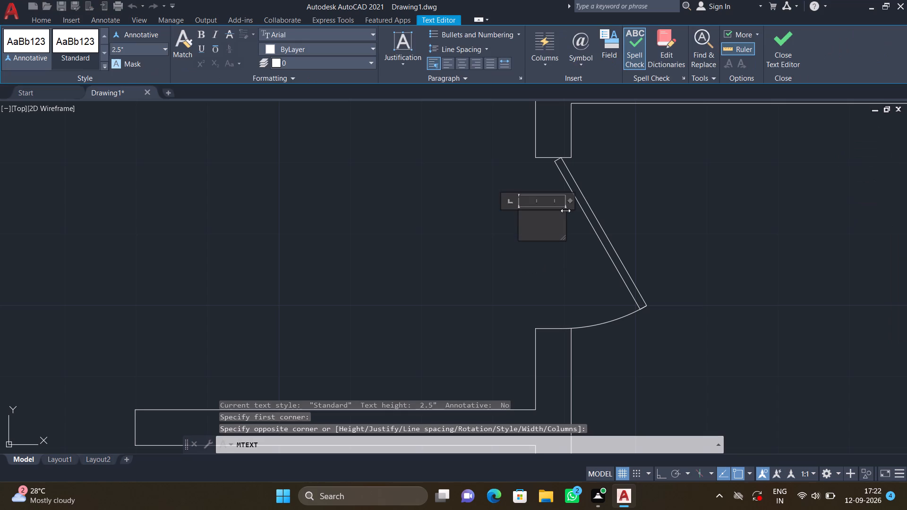
pyautogui.write('D1')
pyautogui.press('Return')
pyautogui.press('Escape')
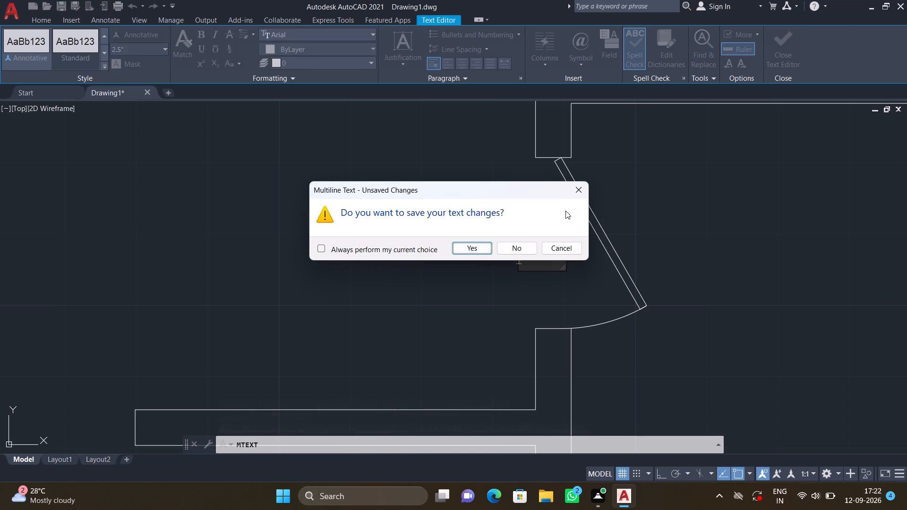
pyautogui.click(476, 244)
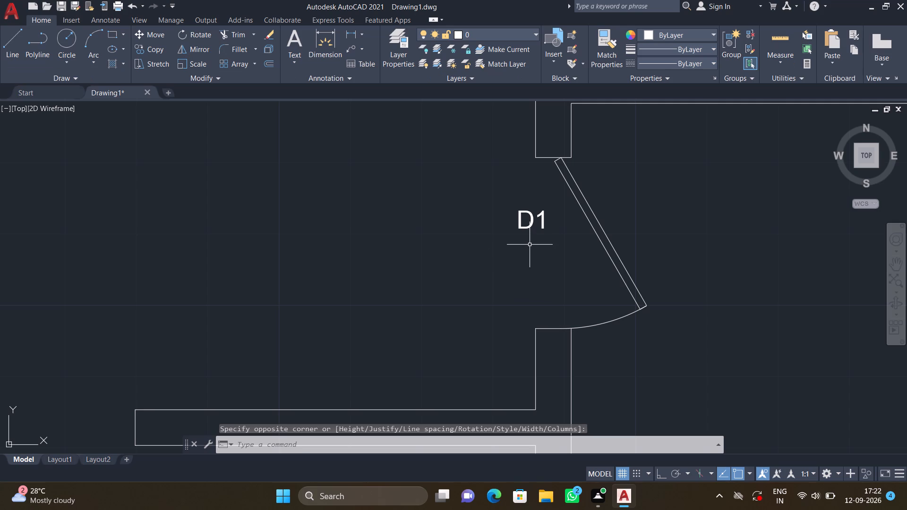
# Move the D1 label slightly southeast, into the middle of the 12'4"*9'0" bedroom's west door opening.
pyautogui.press('m')
pyautogui.press('Return')
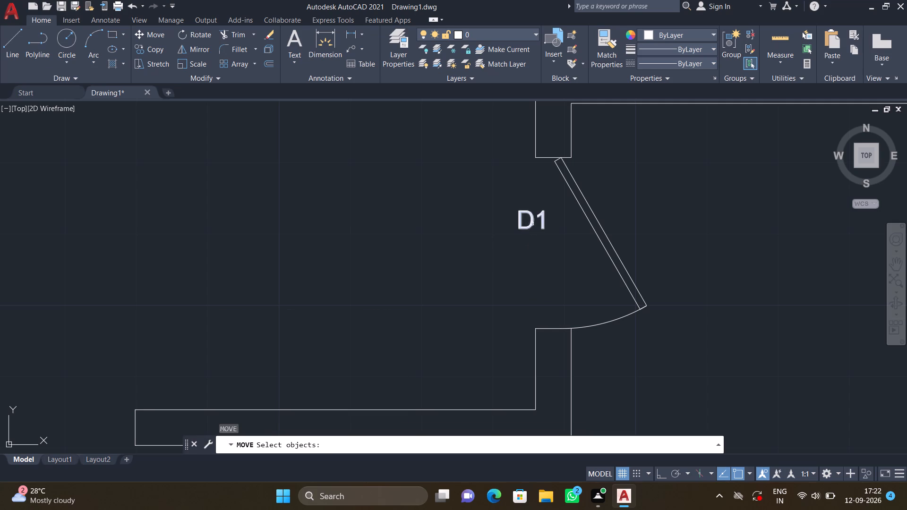
pyautogui.click(529, 221)
pyautogui.press('Escape')
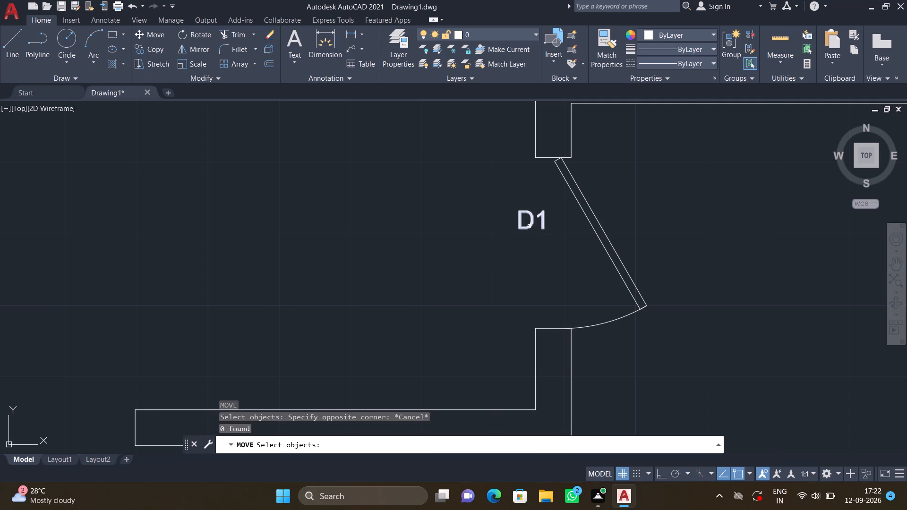
pyautogui.click(528, 225)
pyautogui.press('Return')
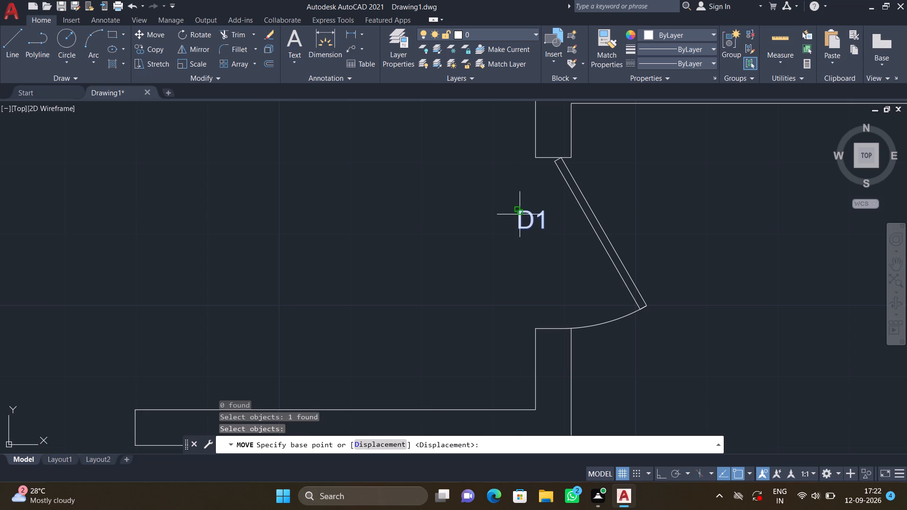
pyautogui.moveTo(519, 213); pyautogui.dragTo(523, 221)
pyautogui.click(537, 244)
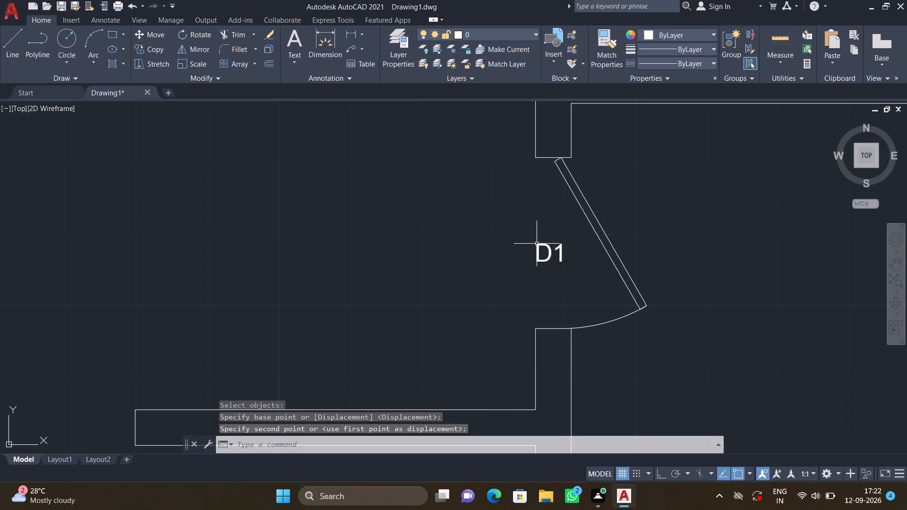
# Add multiline text reading D1 at the door opening in the 12'4"*10'0" bedroom's west wall.
pyautogui.scroll(-2, 545, 242)
pyautogui.scroll(-3, 561, 309)
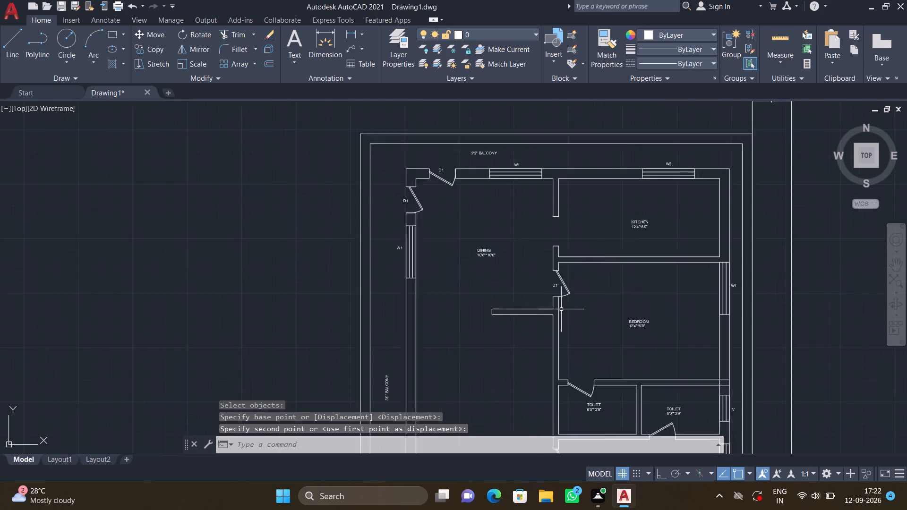
pyautogui.moveTo(568, 365); pyautogui.dragTo(536, 266, button='middle')
pyautogui.scroll(2, 536, 314)
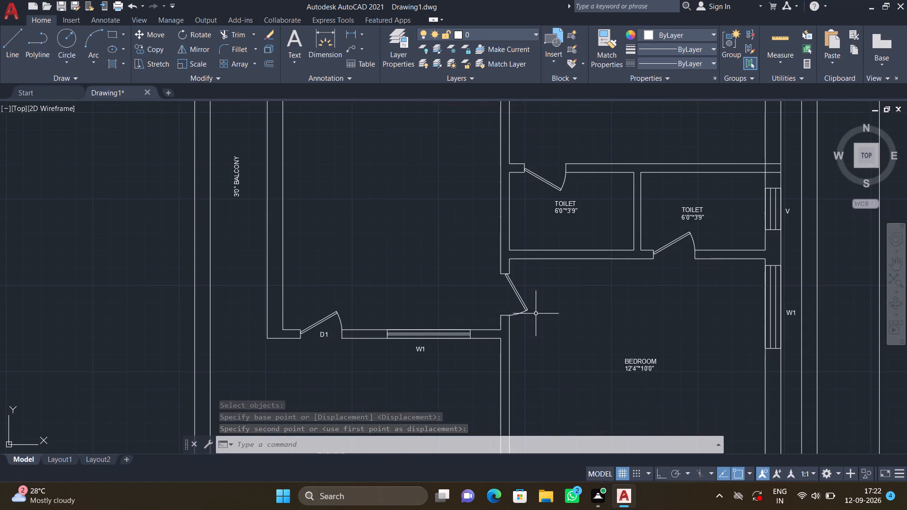
pyautogui.press('m')
pyautogui.press('t')
pyautogui.press('Return')
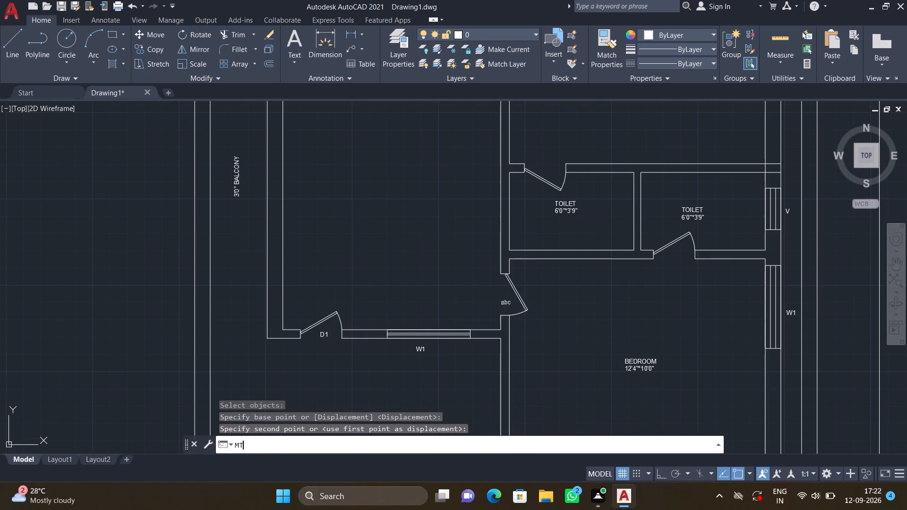
pyautogui.scroll(2, 502, 300)
pyautogui.click(489, 308)
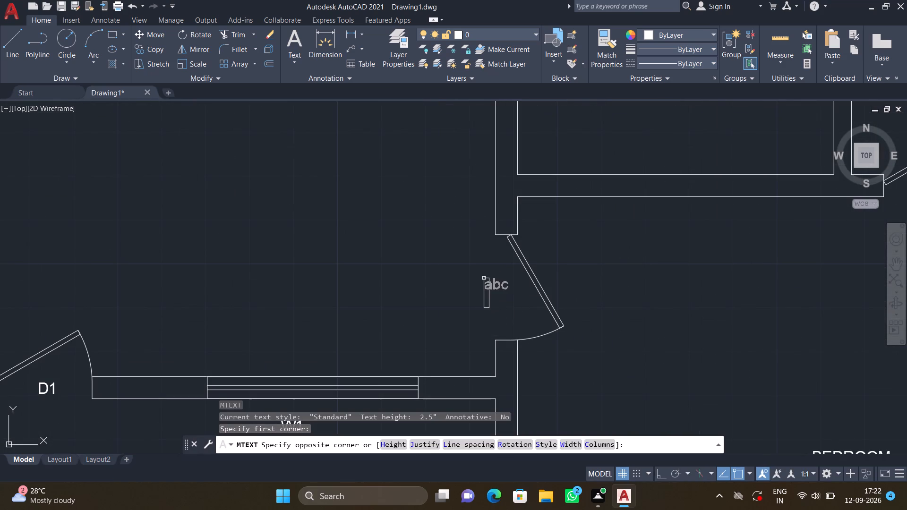
pyautogui.click(515, 274)
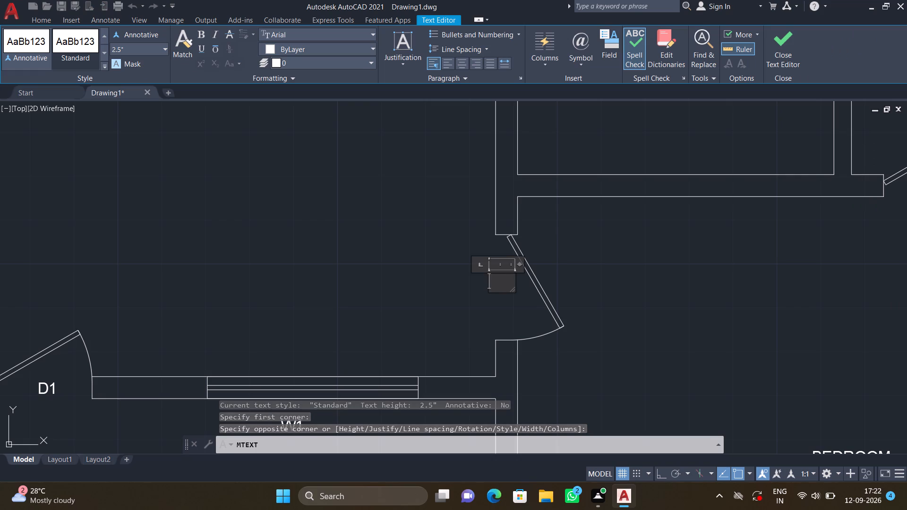
pyautogui.write('D1')
pyautogui.press('Return')
pyautogui.press('Escape')
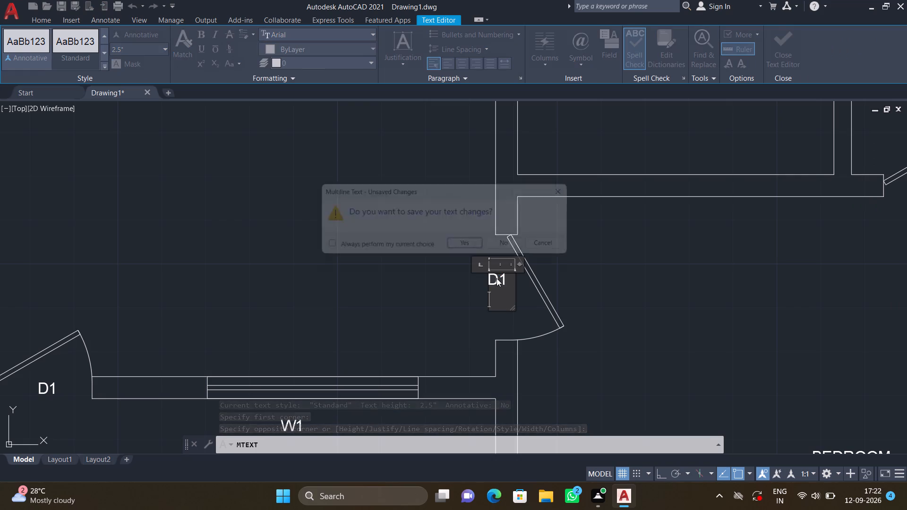
pyautogui.click(484, 252)
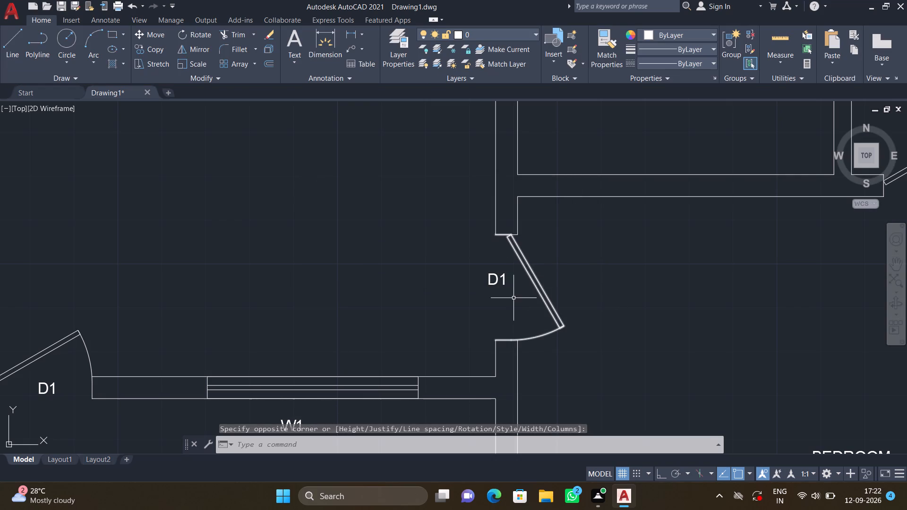
# Move the D1 label slightly south, near the middle of the 12'4"*10'0" bedroom's west door opening.
pyautogui.press('m')
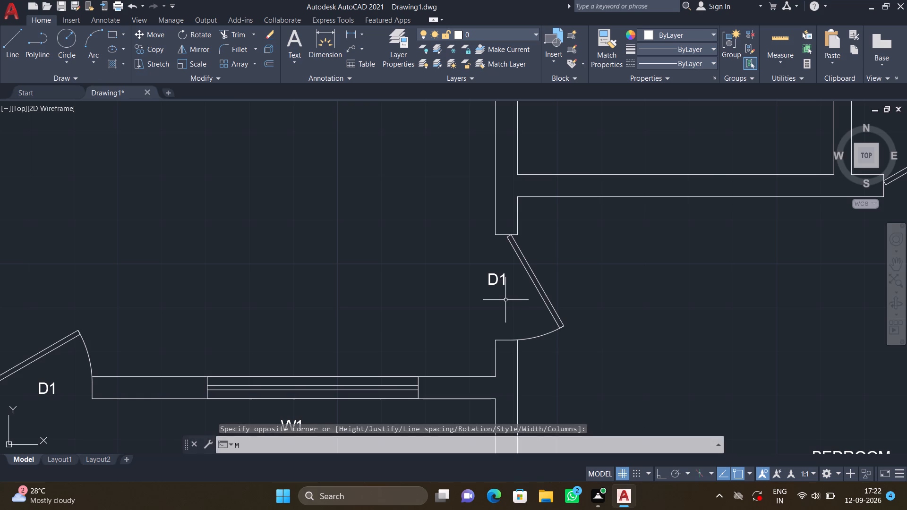
pyautogui.press('Return')
pyautogui.click(502, 283)
pyautogui.press('Return')
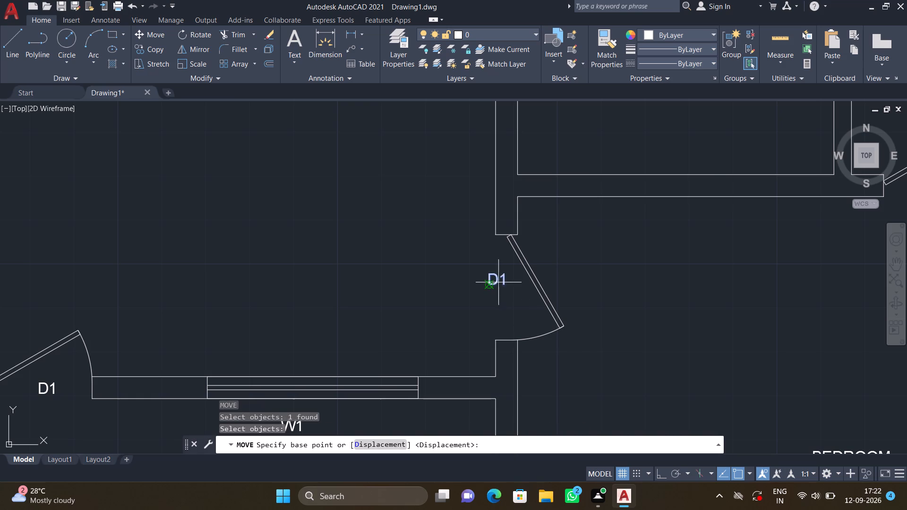
pyautogui.click(489, 273)
pyautogui.click(499, 288)
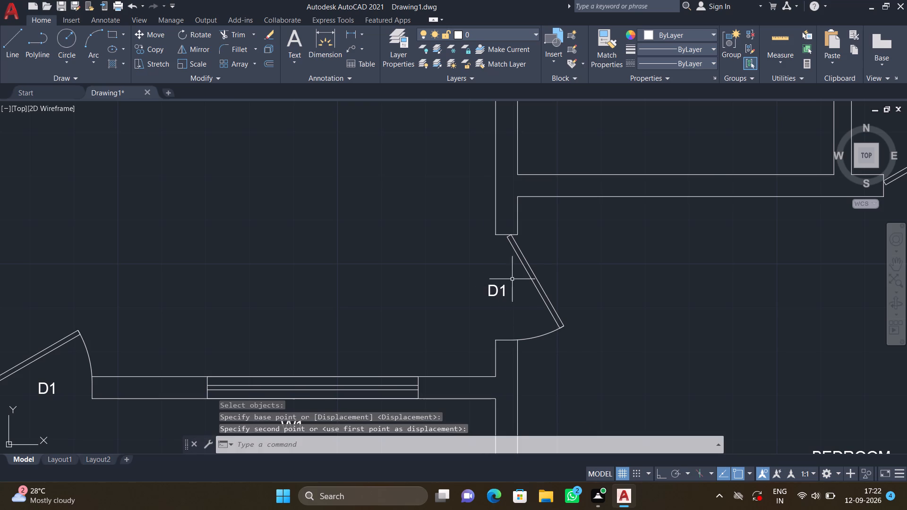
# Add multiline text reading D2 at the east toilet's door opening, in the north wall of the 12'4"*10'0" bedroom.
pyautogui.scroll(-2, 522, 261)
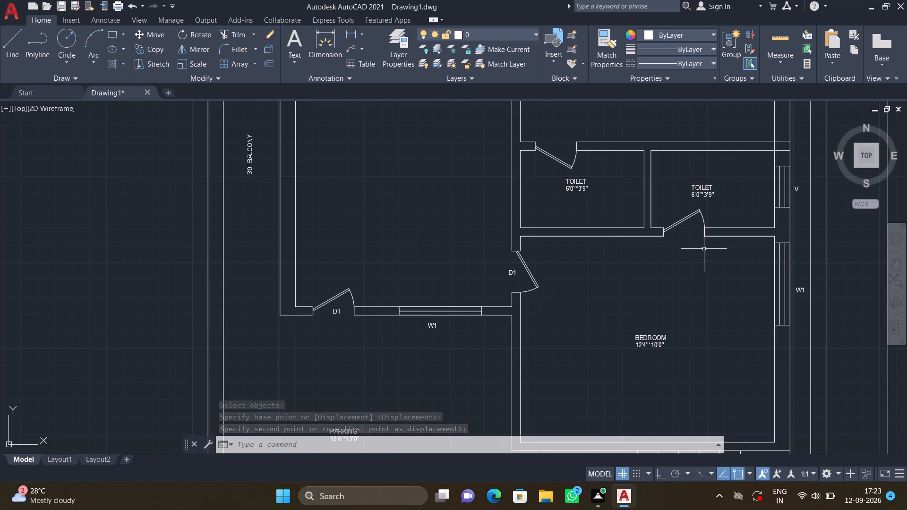
pyautogui.scroll(-2, 699, 247)
pyautogui.moveTo(695, 245); pyautogui.dragTo(625, 242, button='middle')
pyautogui.scroll(3, 632, 249)
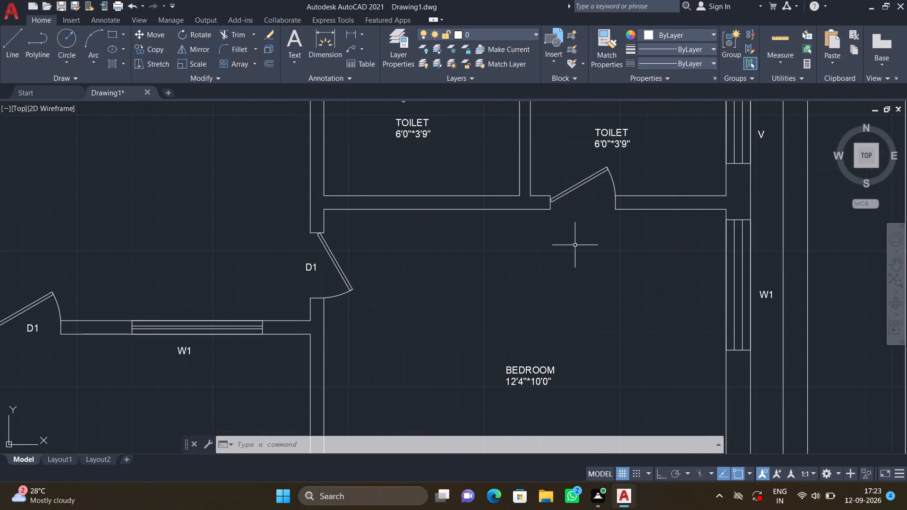
pyautogui.write('MT')
pyautogui.press('Return')
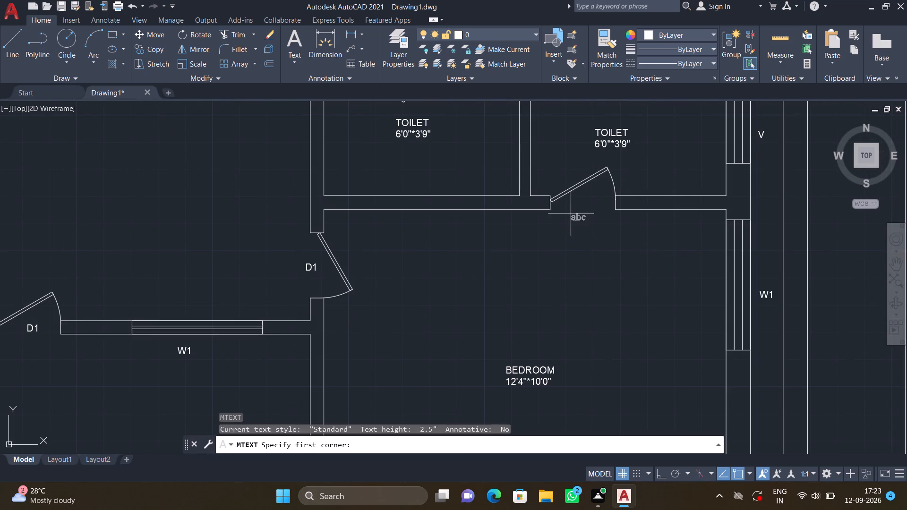
pyautogui.scroll(2, 571, 203)
pyautogui.click(574, 215)
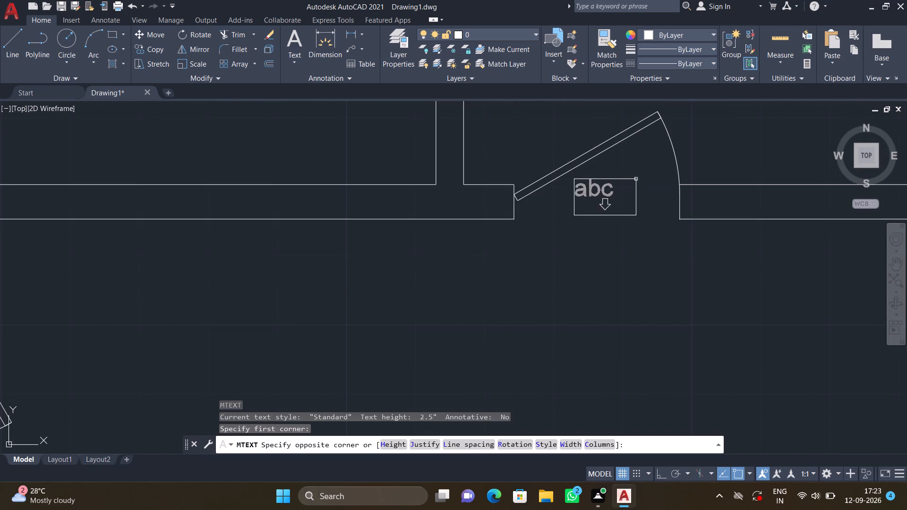
pyautogui.click(636, 179)
pyautogui.write('D2')
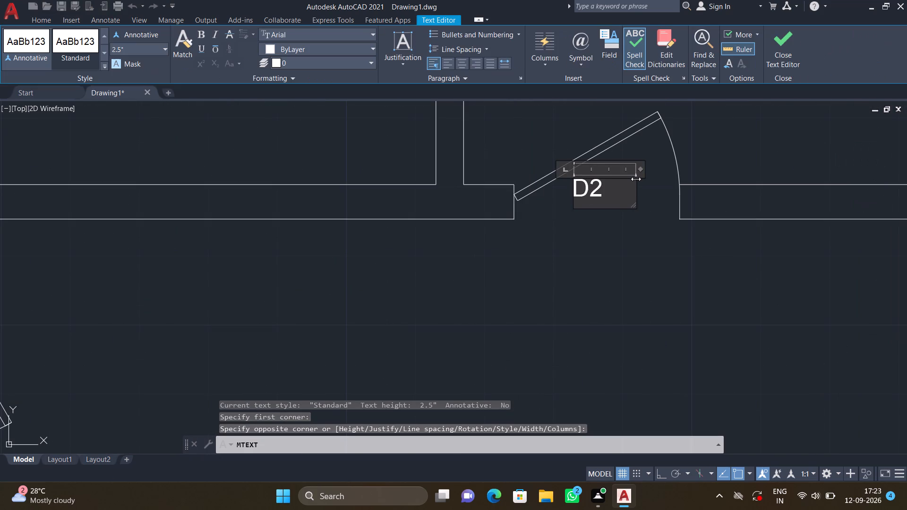
pyautogui.press('Return')
pyautogui.press('Escape')
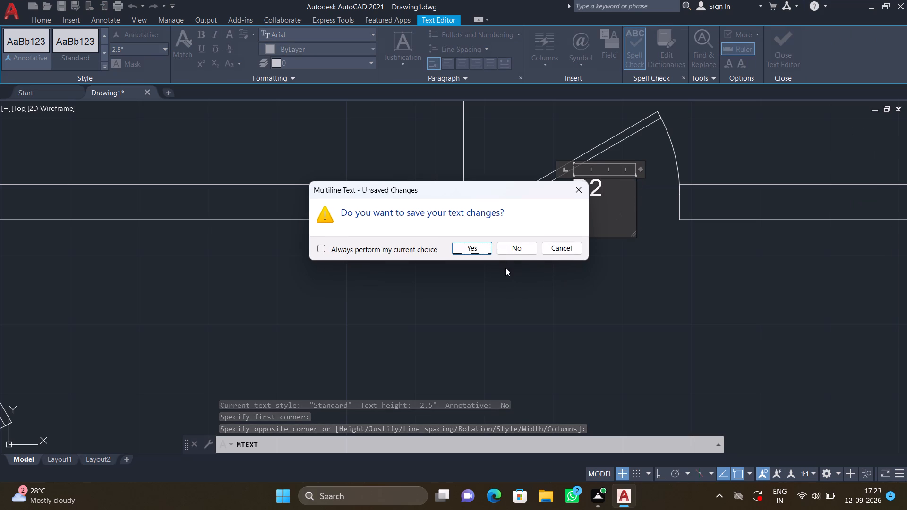
pyautogui.click(478, 247)
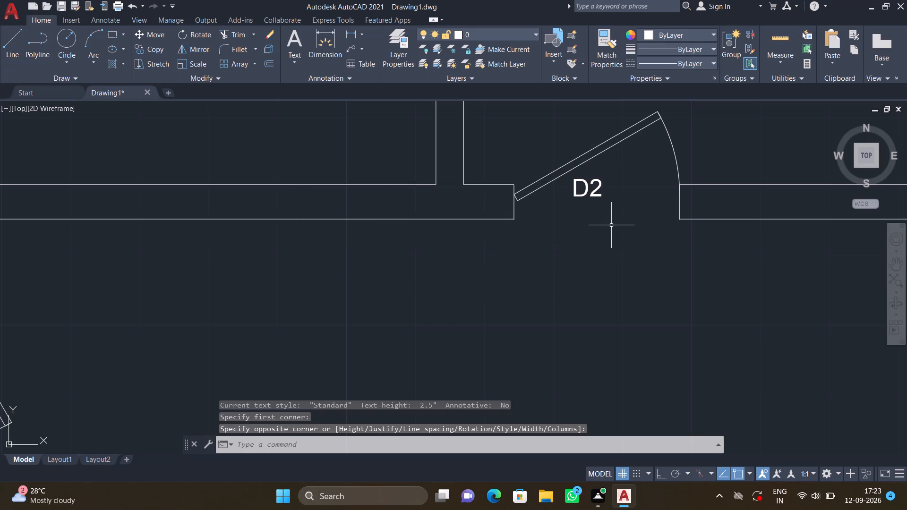
# Move the D2 label slightly southeast, into the middle of the east toilet's door opening.
pyautogui.press('m')
pyautogui.press('Return')
pyautogui.click(600, 195)
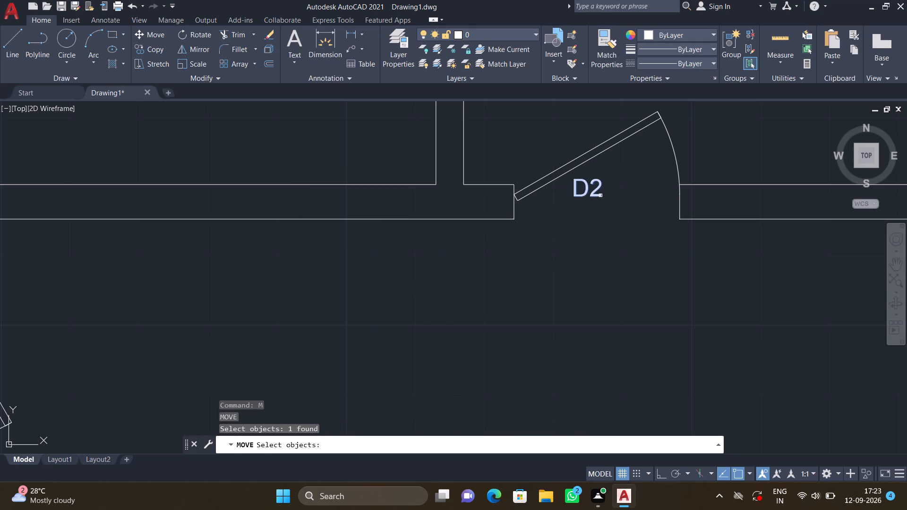
pyautogui.press('Return')
pyautogui.moveTo(570, 181); pyautogui.dragTo(574, 184)
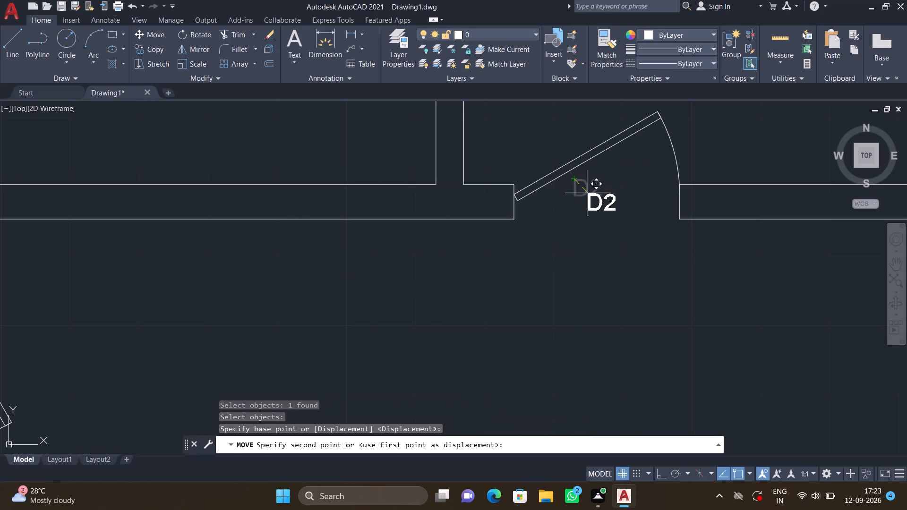
pyautogui.click(590, 195)
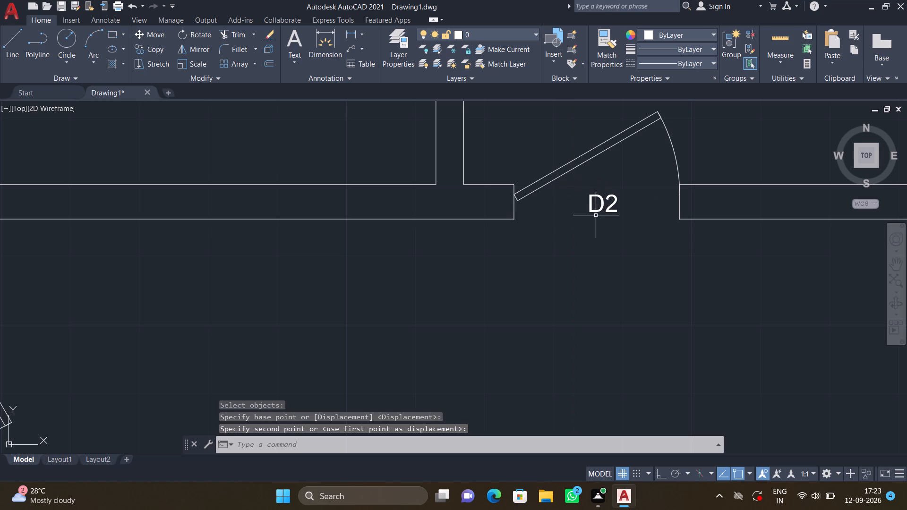
# Add multiline text reading D2 at the door opening in the west toilet's north wall.
pyautogui.scroll(-3, 596, 215)
pyautogui.moveTo(573, 178); pyautogui.dragTo(584, 244, button='middle')
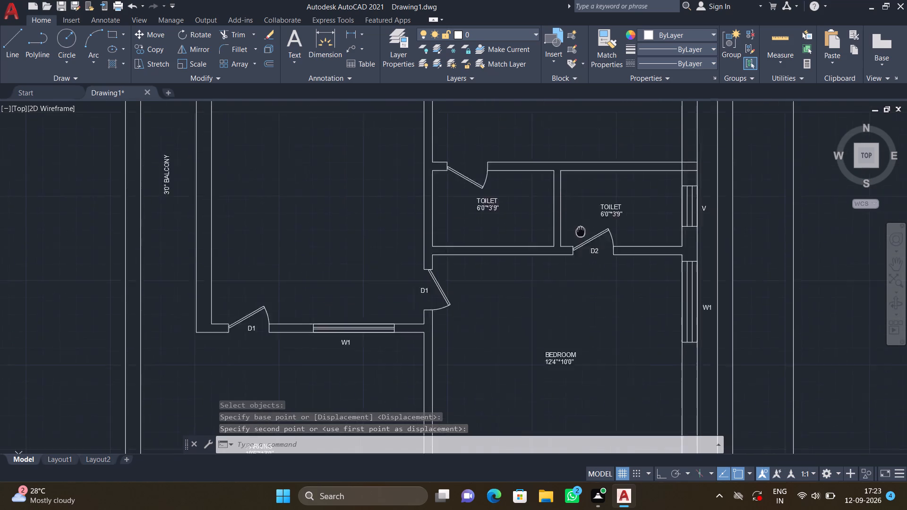
pyautogui.moveTo(584, 244); pyautogui.dragTo(585, 246, button='middle')
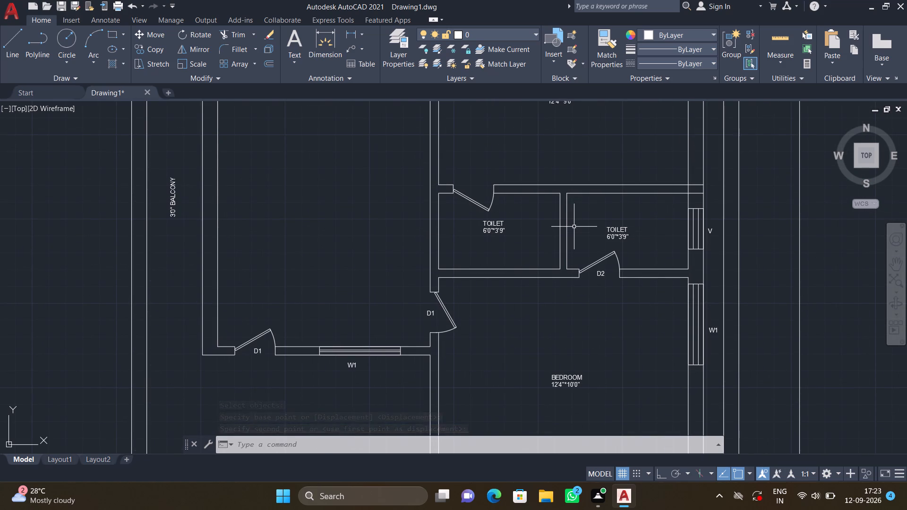
pyautogui.scroll(2, 458, 177)
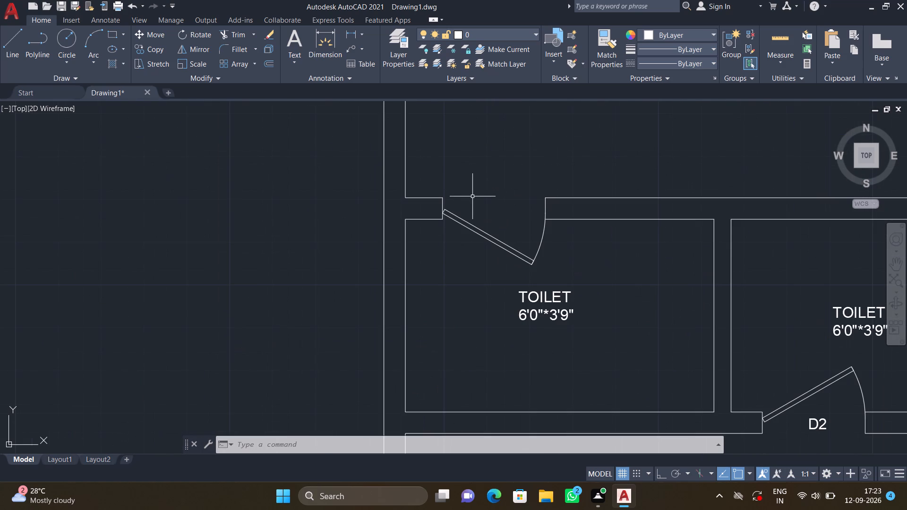
pyautogui.press('m')
pyautogui.press('t')
pyautogui.press('Return')
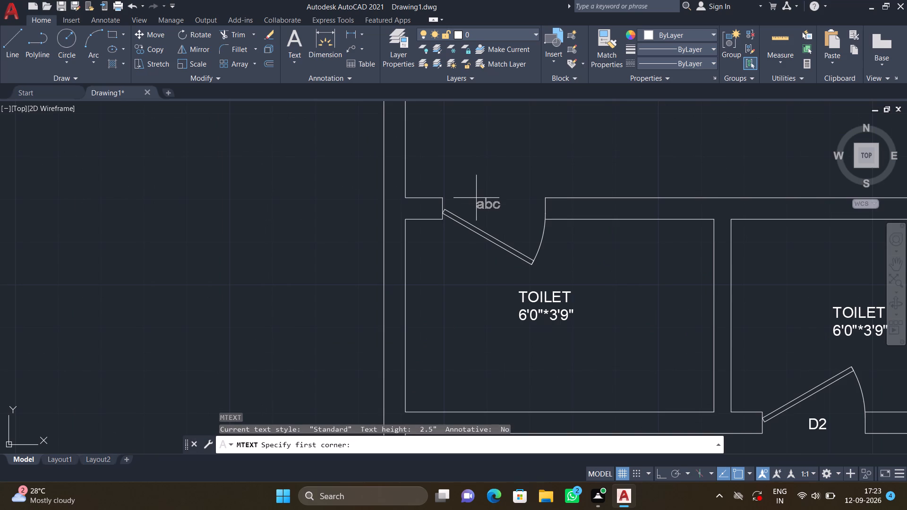
pyautogui.click(476, 213)
pyautogui.click(512, 184)
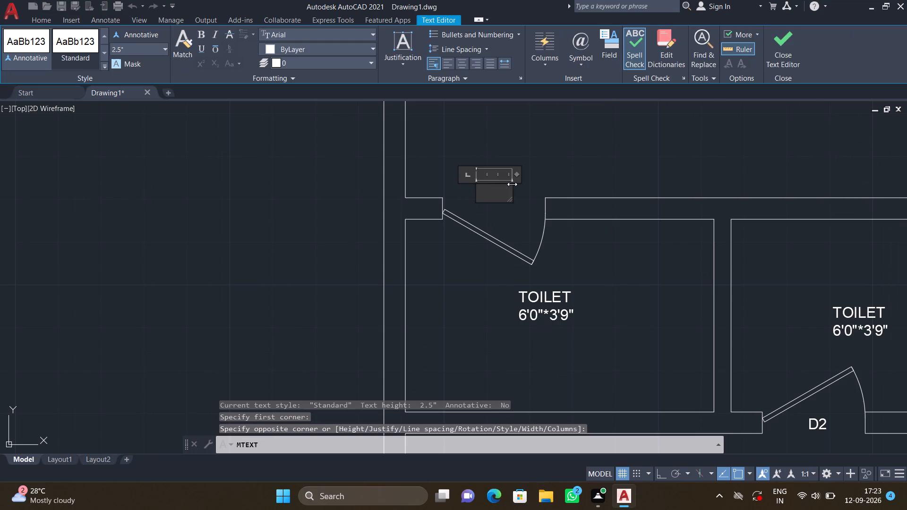
pyautogui.write('D2')
pyautogui.press('Return')
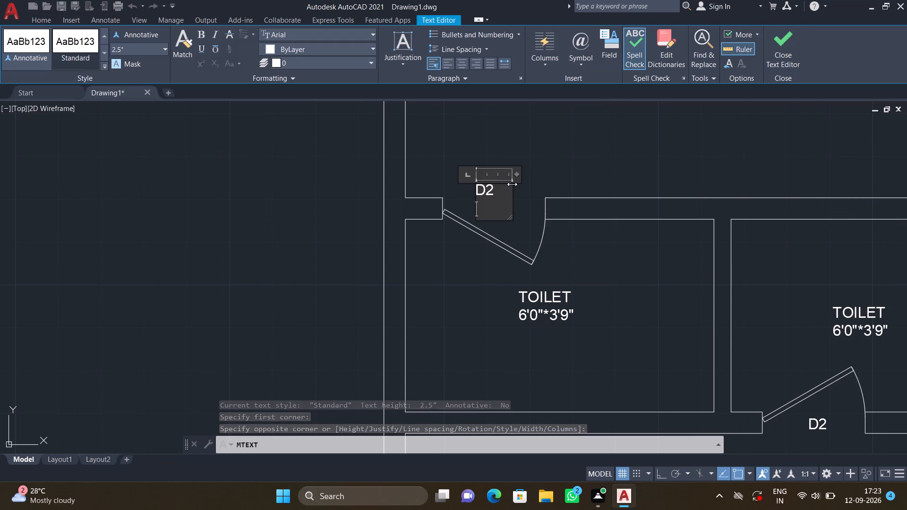
pyautogui.press('Escape')
pyautogui.click(479, 245)
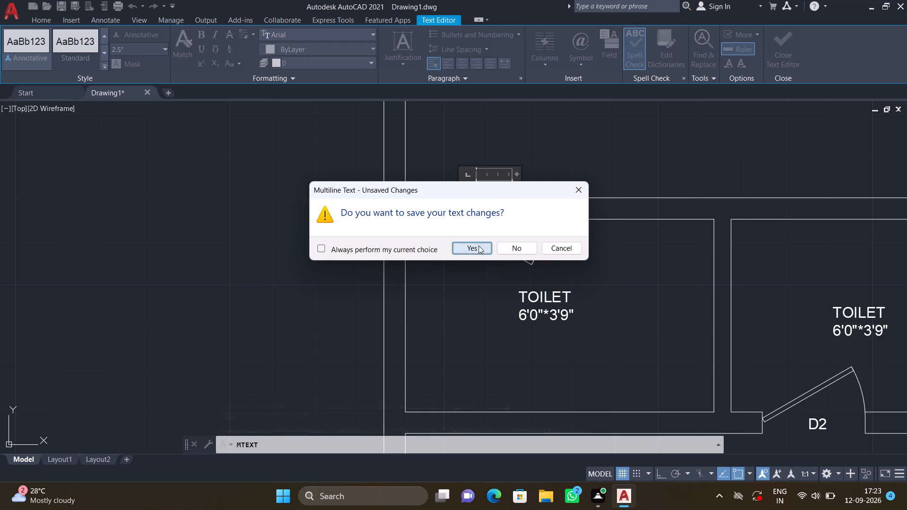
# Move the D2 label slightly south in two small shifts, into the west toilet's door opening.
pyautogui.press('m')
pyautogui.press('Return')
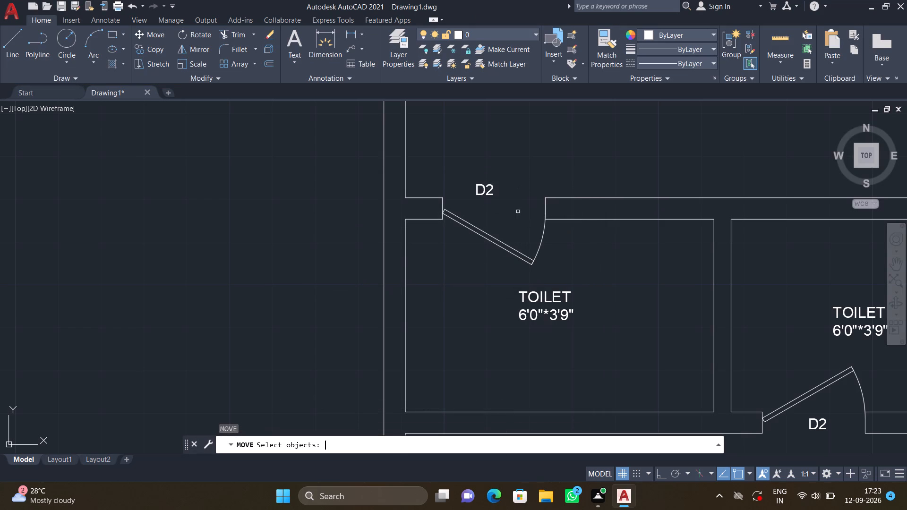
pyautogui.click(488, 191)
pyautogui.press('Return')
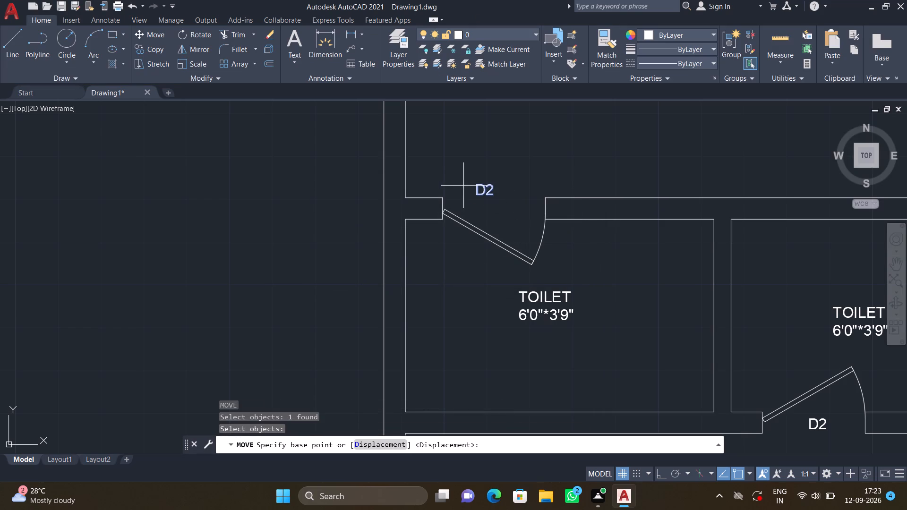
pyautogui.moveTo(475, 186); pyautogui.dragTo(479, 191)
pyautogui.click(491, 201)
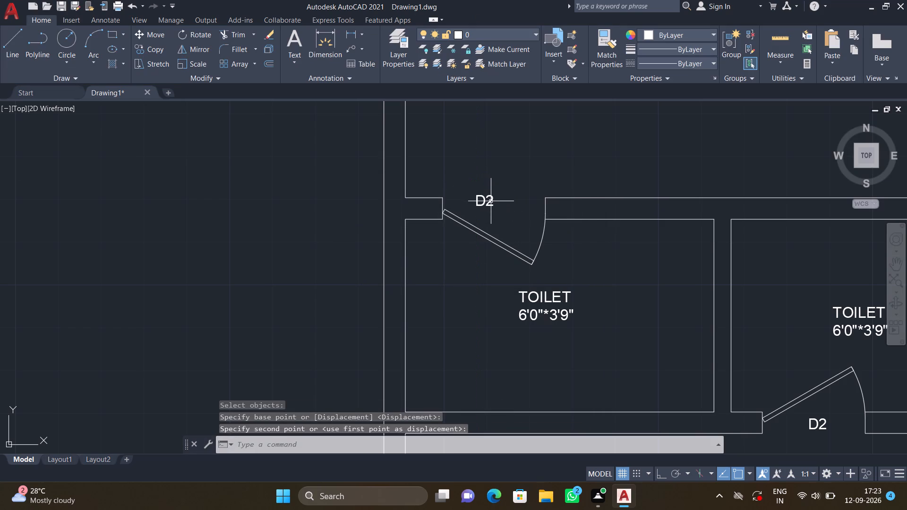
pyautogui.press('m')
pyautogui.press('Return')
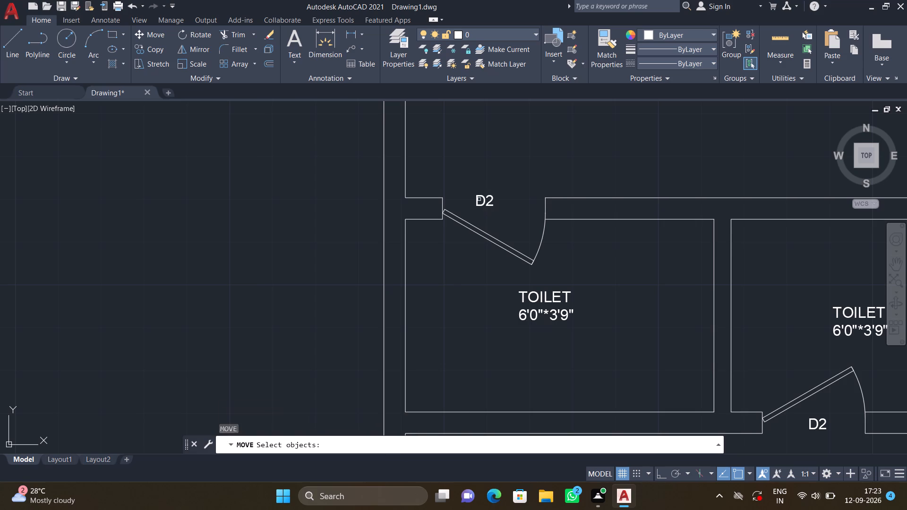
pyautogui.click(479, 199)
pyautogui.press('Return')
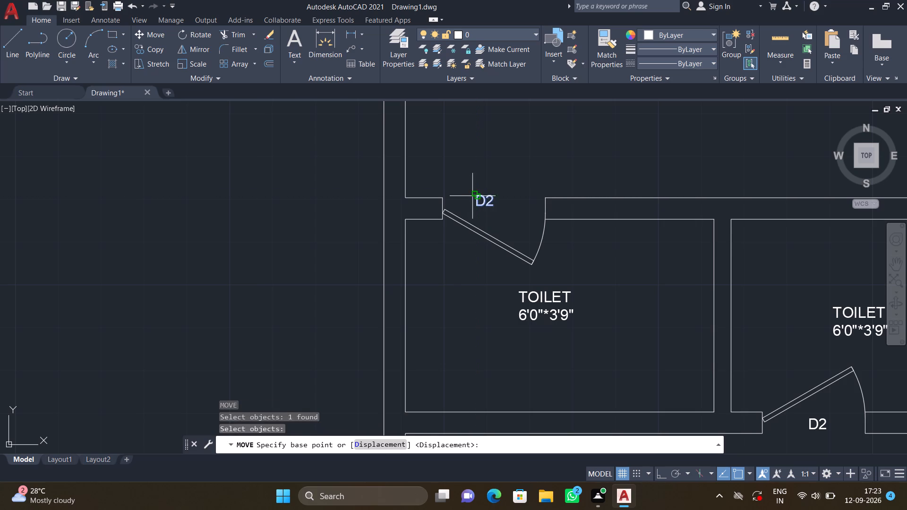
pyautogui.click(472, 196)
pyautogui.click(487, 203)
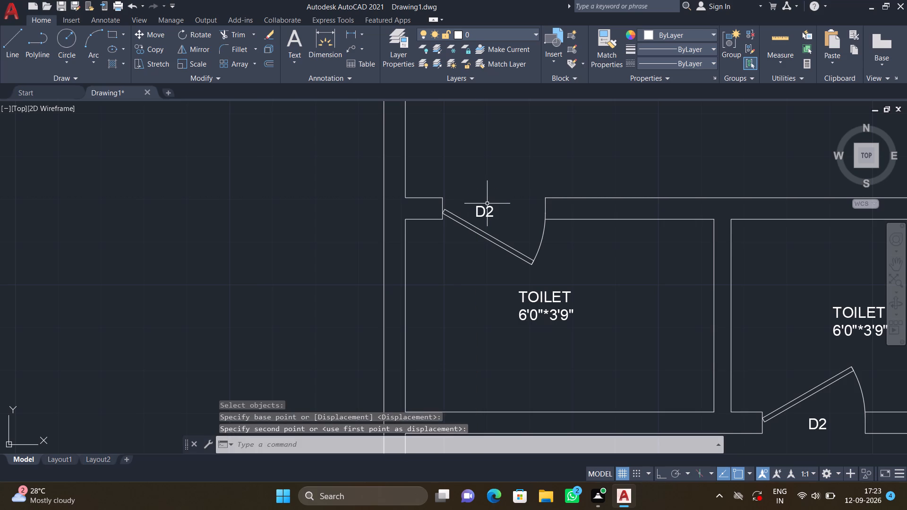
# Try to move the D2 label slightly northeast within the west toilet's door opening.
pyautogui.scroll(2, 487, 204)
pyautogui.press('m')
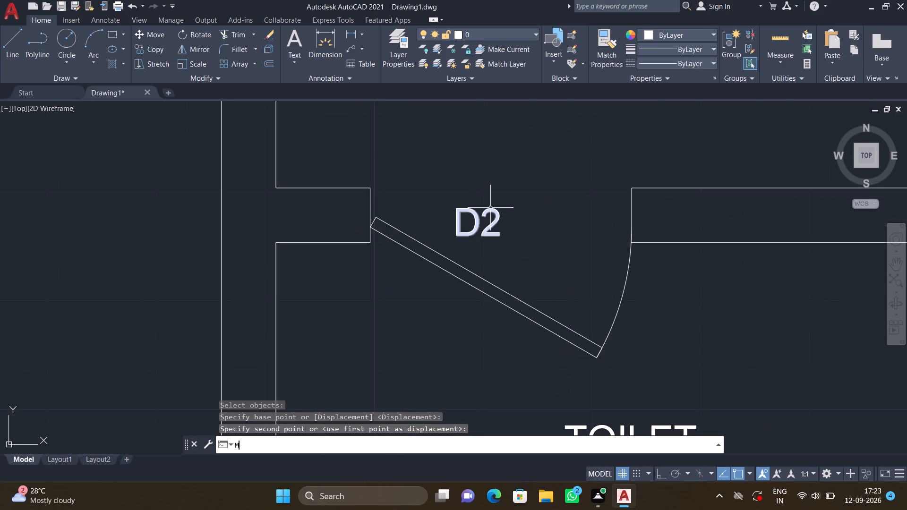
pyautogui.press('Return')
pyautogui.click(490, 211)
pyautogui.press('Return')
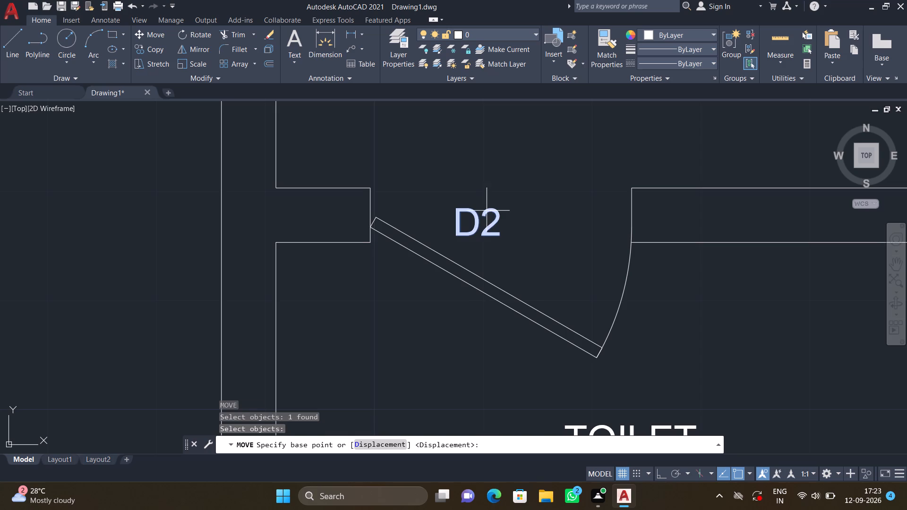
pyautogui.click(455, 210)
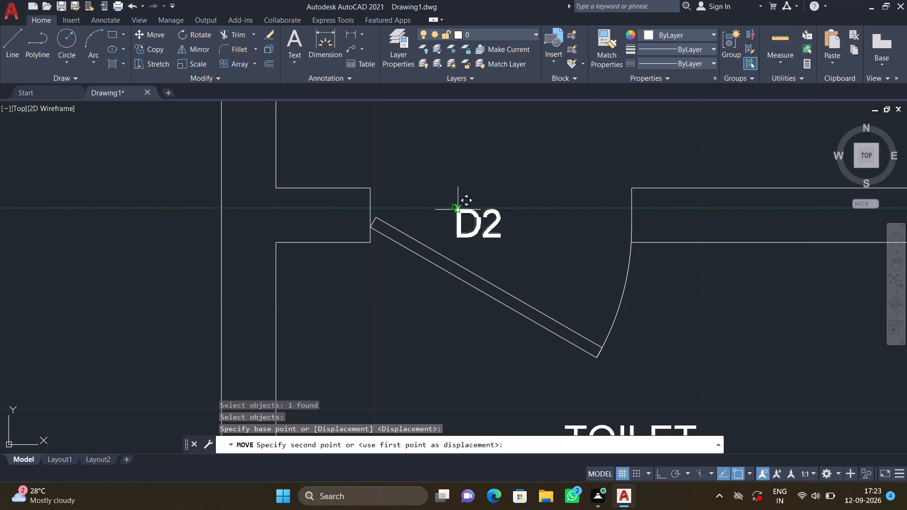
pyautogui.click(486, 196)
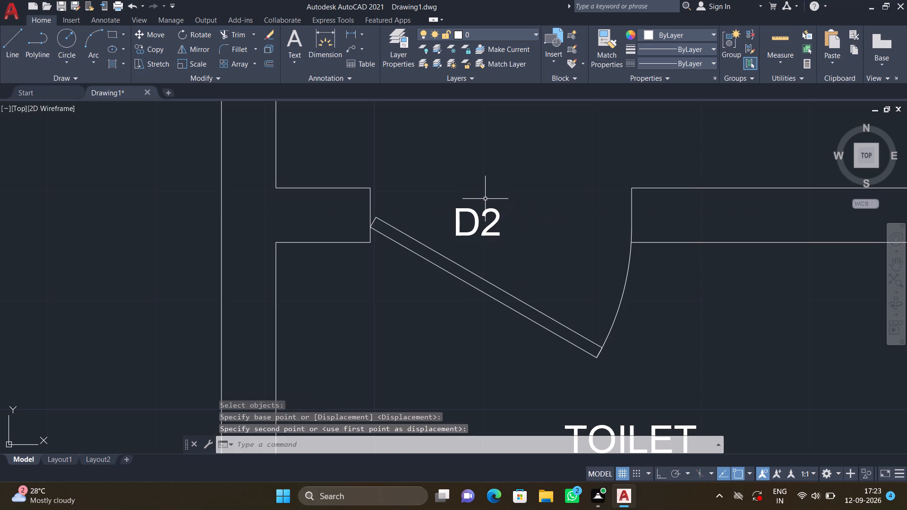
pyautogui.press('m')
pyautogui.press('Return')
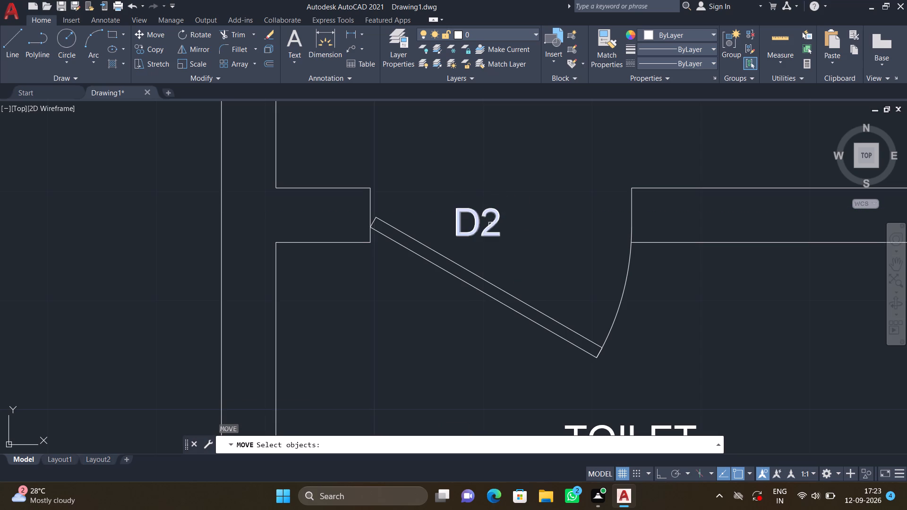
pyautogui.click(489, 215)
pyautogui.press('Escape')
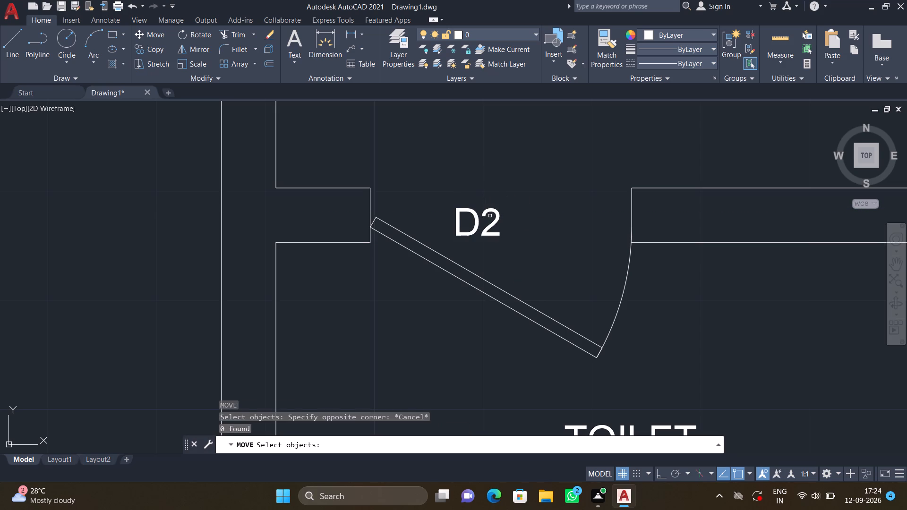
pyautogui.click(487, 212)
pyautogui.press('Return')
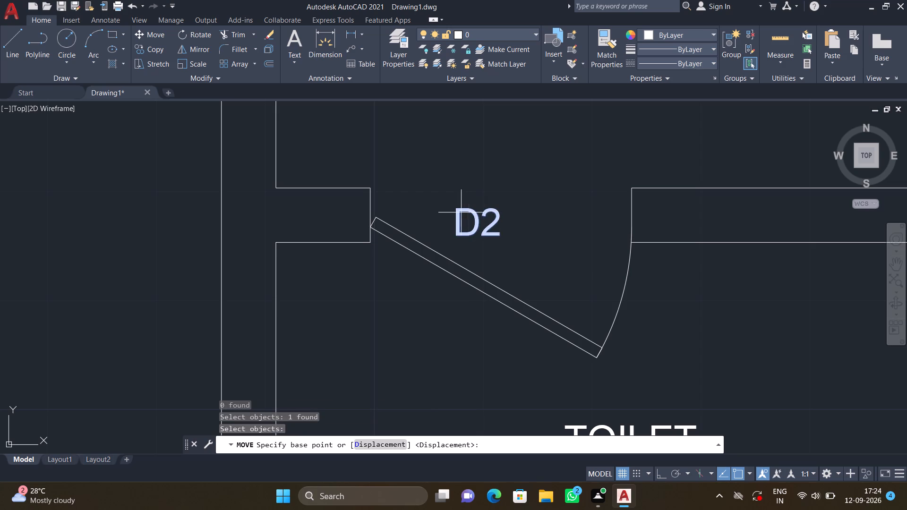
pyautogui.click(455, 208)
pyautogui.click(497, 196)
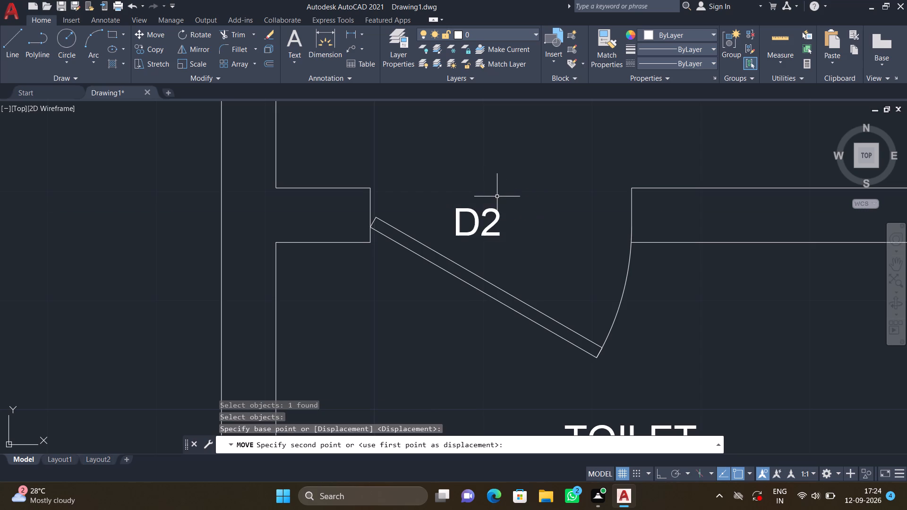
# Move the D2 label slightly northeast, into the middle of the west toilet's door opening.
pyautogui.scroll(2, 460, 238)
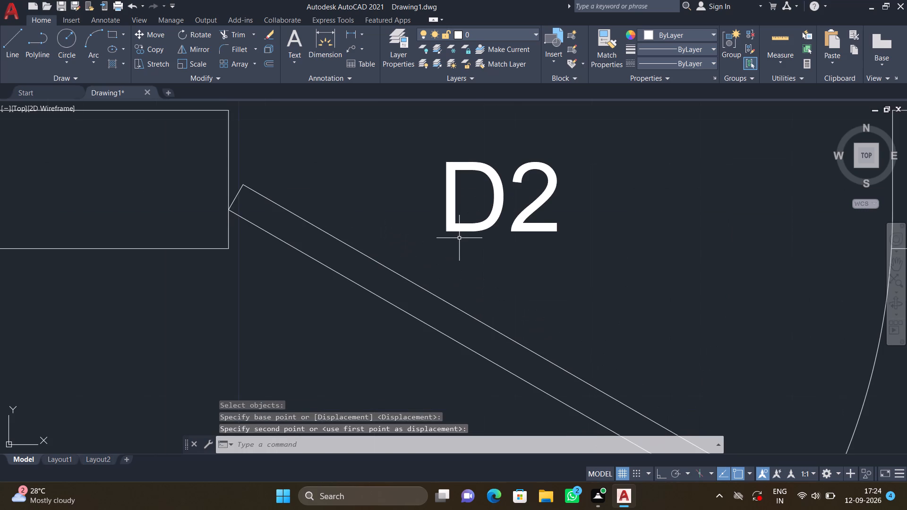
pyautogui.press('m')
pyautogui.press('Return')
pyautogui.click(454, 227)
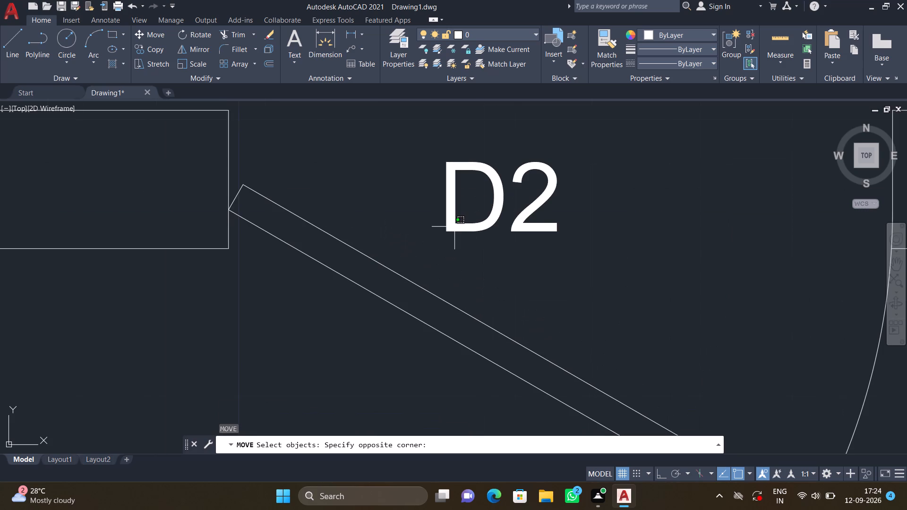
pyautogui.press('`')
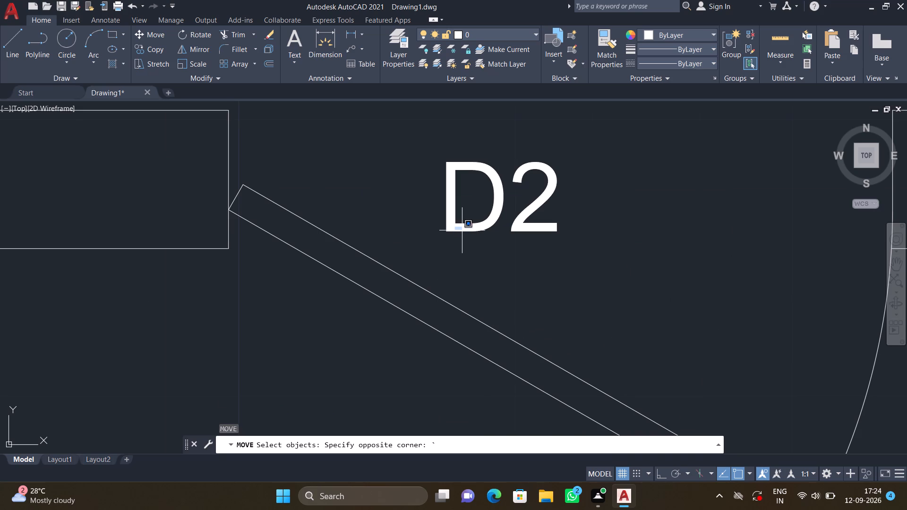
pyautogui.press('Escape')
pyautogui.click(464, 233)
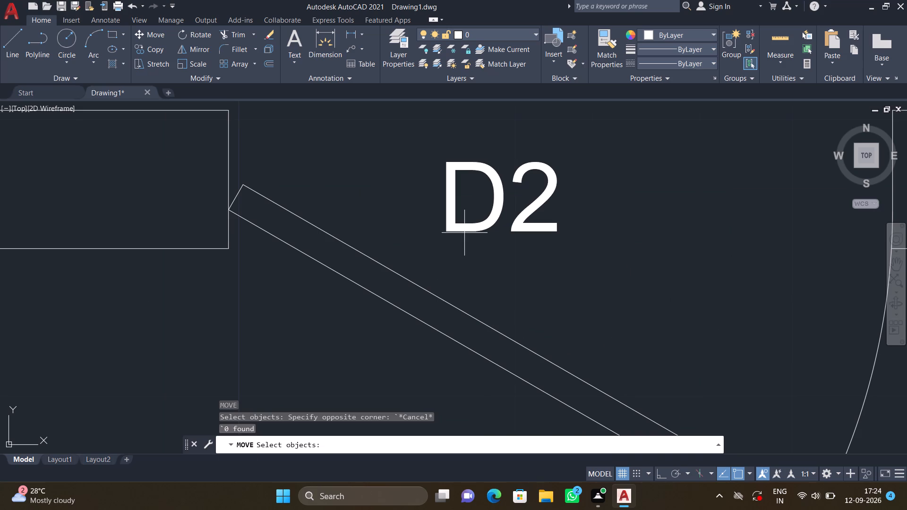
pyautogui.click(462, 228)
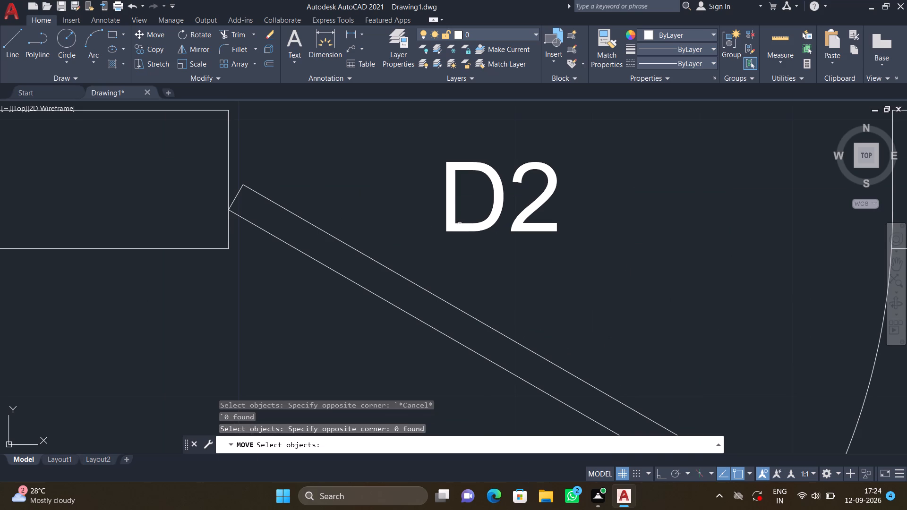
pyautogui.click(454, 205)
pyautogui.press('Return')
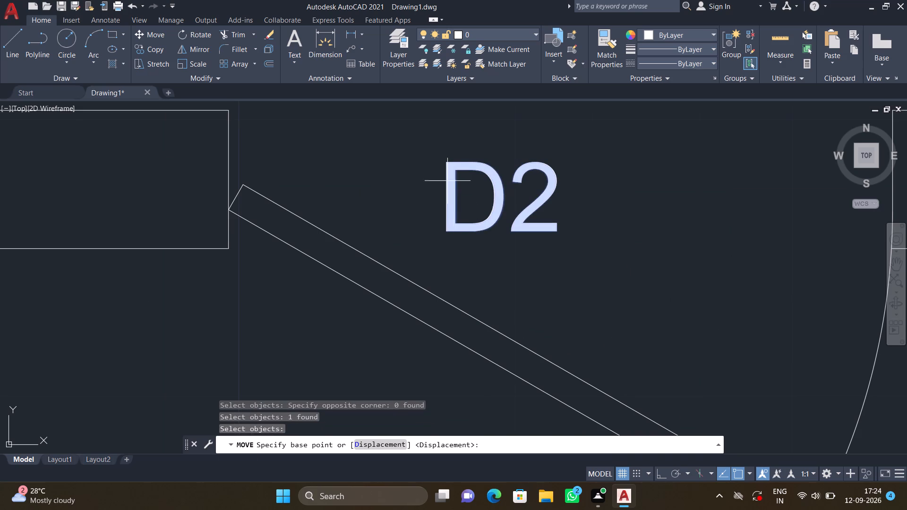
pyautogui.moveTo(445, 161); pyautogui.dragTo(450, 162)
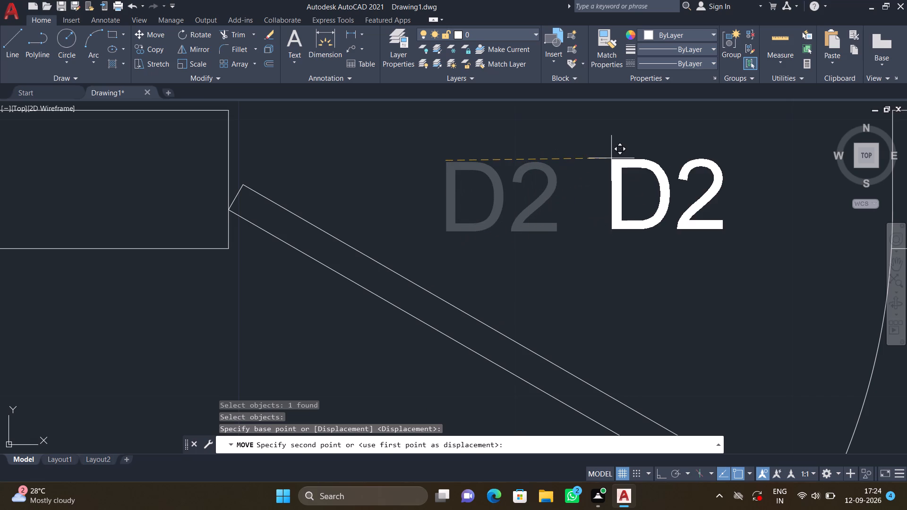
pyautogui.scroll(-1, 603, 157)
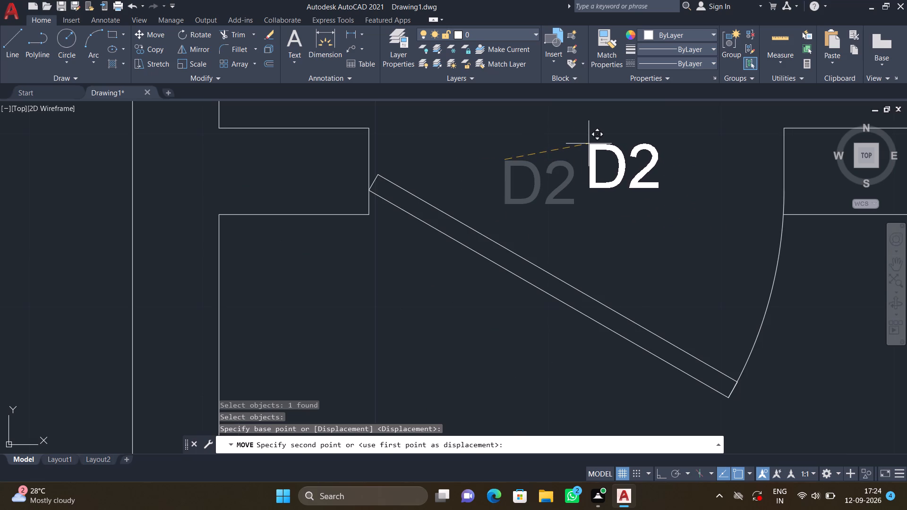
pyautogui.click(585, 144)
# Add multiline text reading HALL with 10'6"*13'0" on a second line, inside the hall south of the dining area.
pyautogui.scroll(-4, 617, 155)
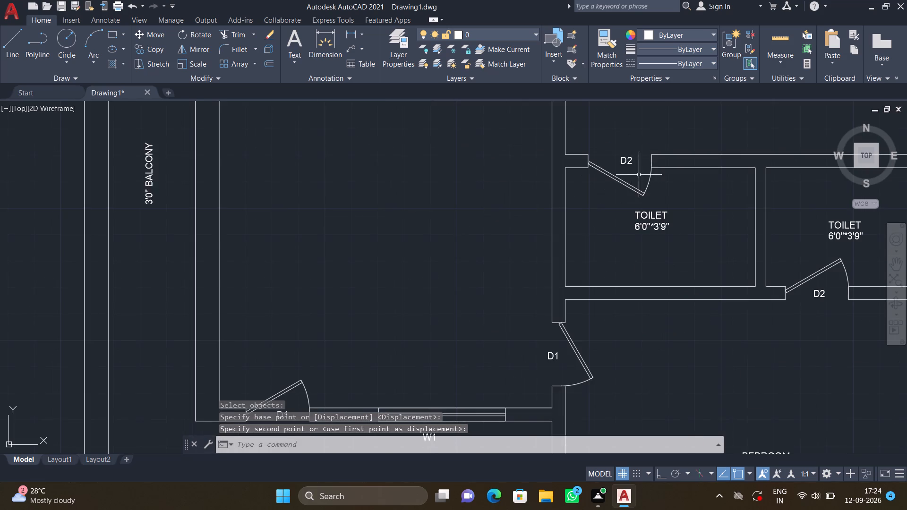
pyautogui.scroll(-3, 670, 219)
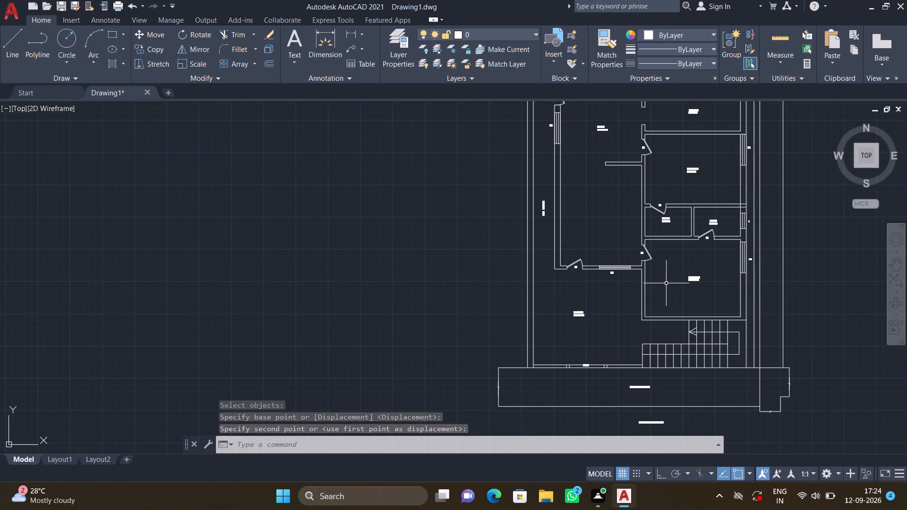
pyautogui.moveTo(665, 283); pyautogui.dragTo(582, 294, button='middle')
pyautogui.middleClick(581, 305)
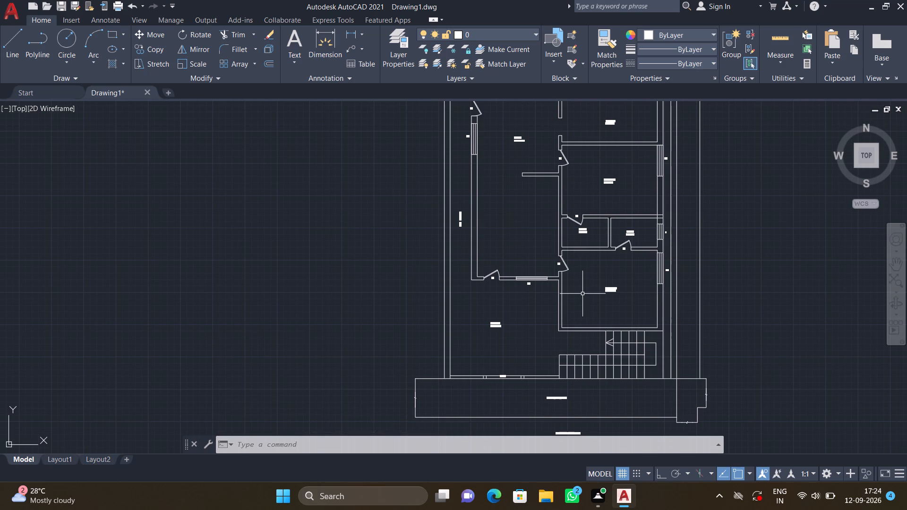
pyautogui.scroll(2, 499, 221)
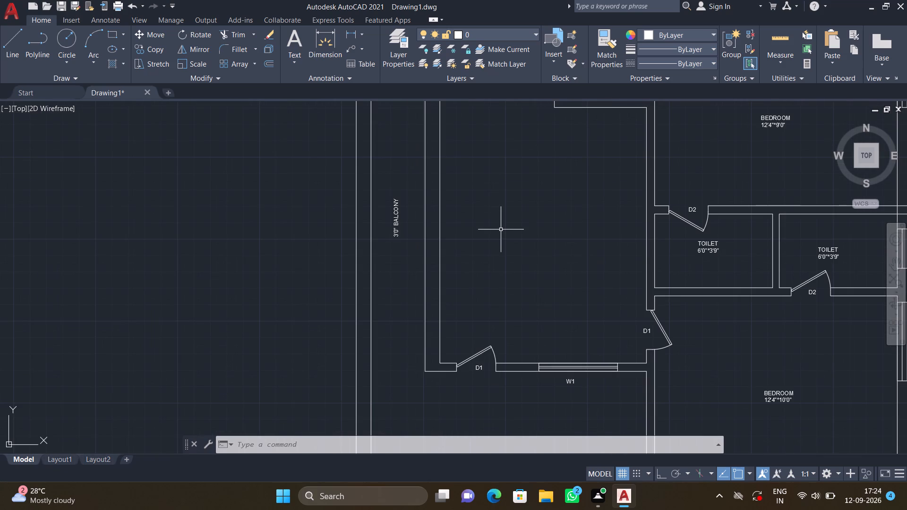
pyautogui.write('MT')
pyautogui.press('Return')
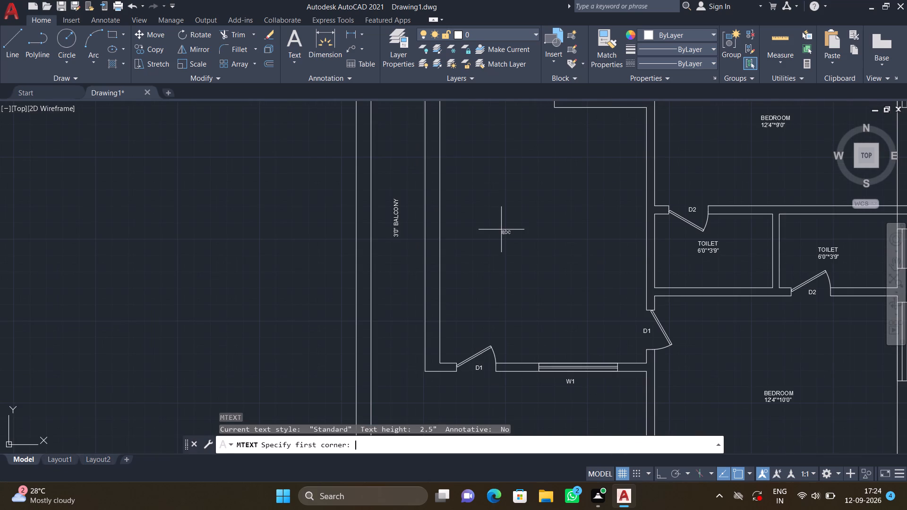
pyautogui.click(485, 185)
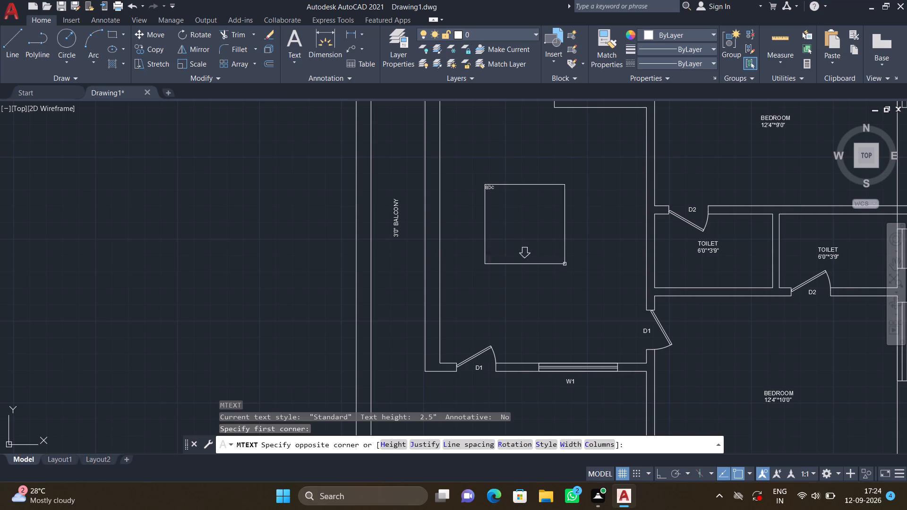
pyautogui.click(597, 266)
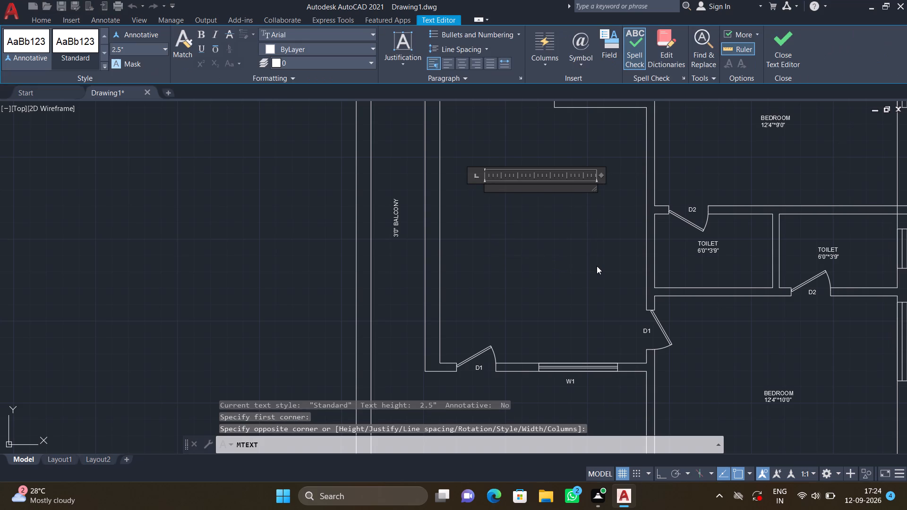
pyautogui.write('HA')
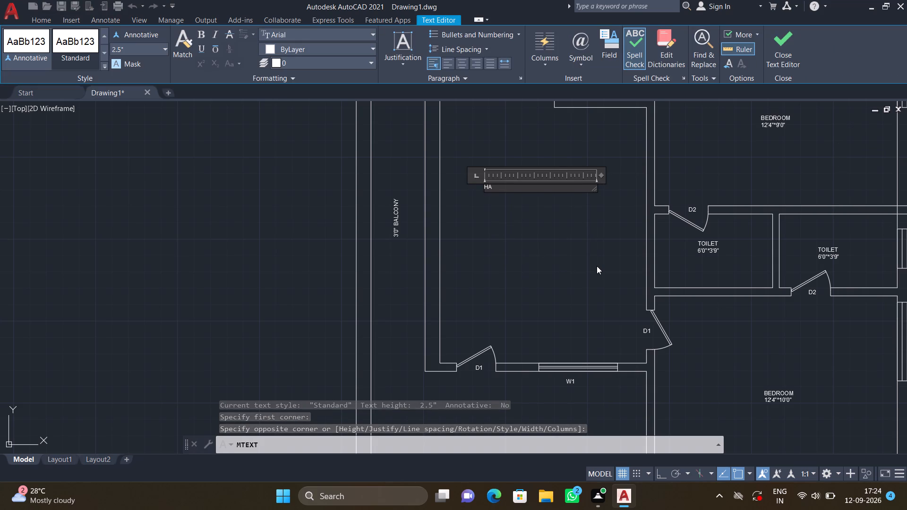
pyautogui.press('l')
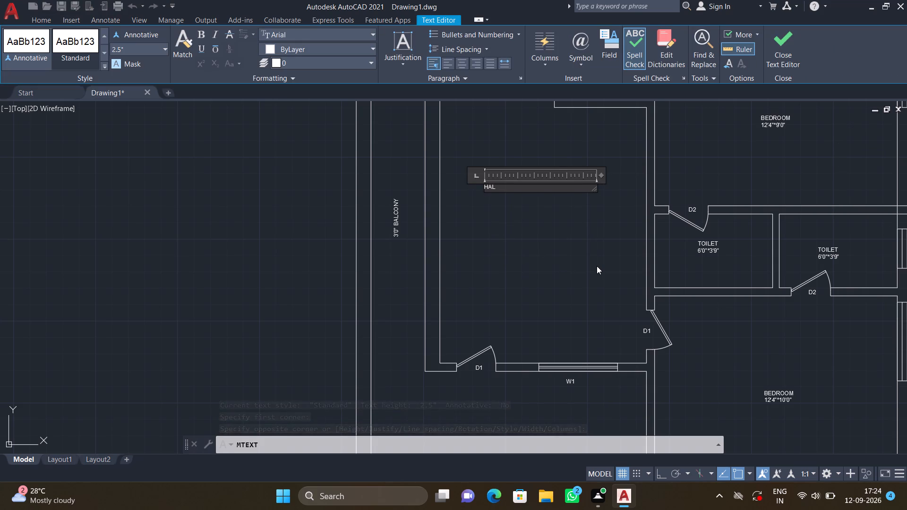
pyautogui.press('l')
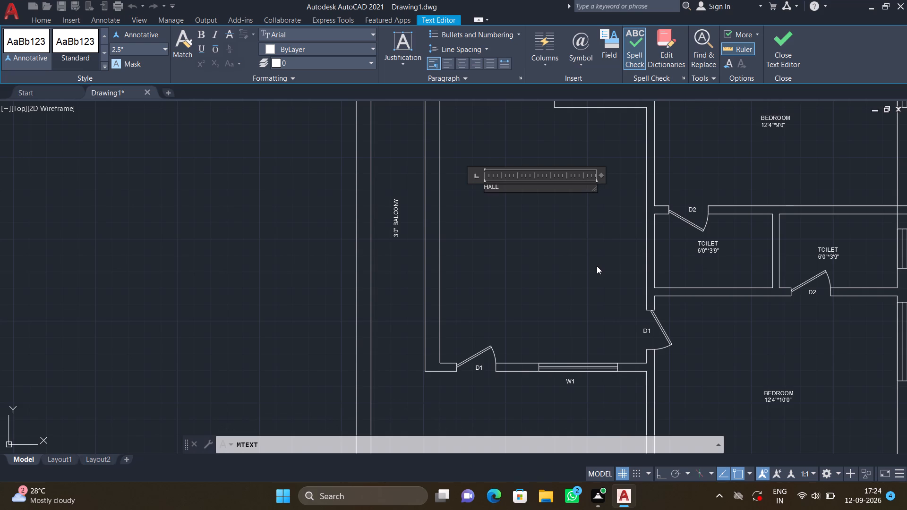
pyautogui.press('Return')
pyautogui.write("10'")
pyautogui.press('6')
pyautogui.hotkey('shift', '"')
pyautogui.press('*')
pyautogui.write("13'")
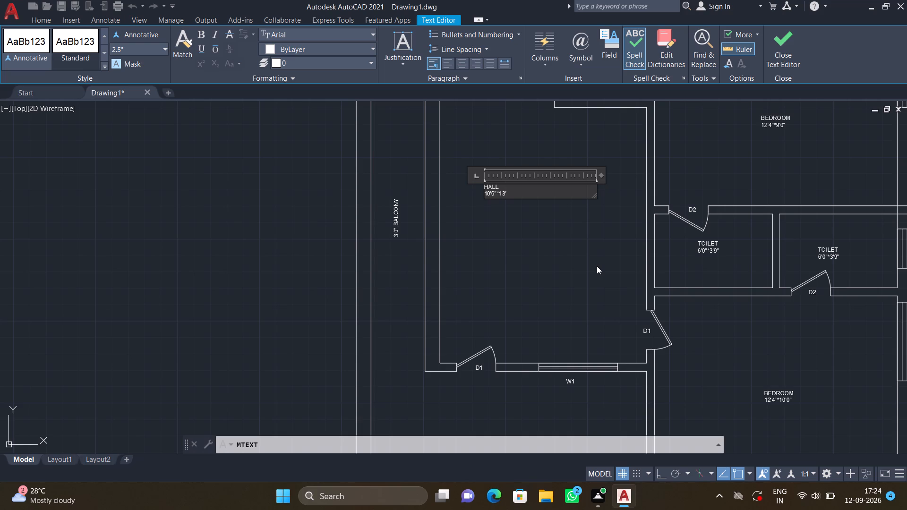
pyautogui.write('0"')
pyautogui.press('Return')
pyautogui.press('Escape')
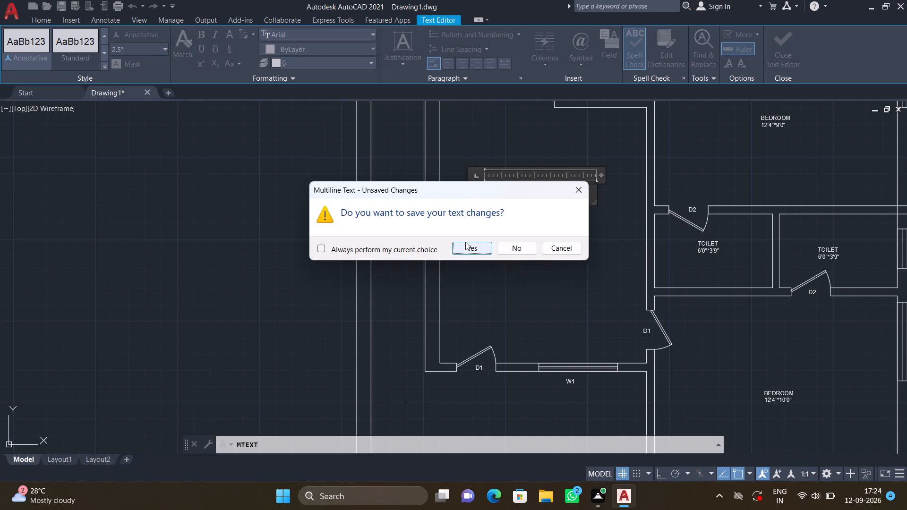
pyautogui.click(468, 246)
# Move the HALL label southeast, into the middle of the hall.
pyautogui.press('m')
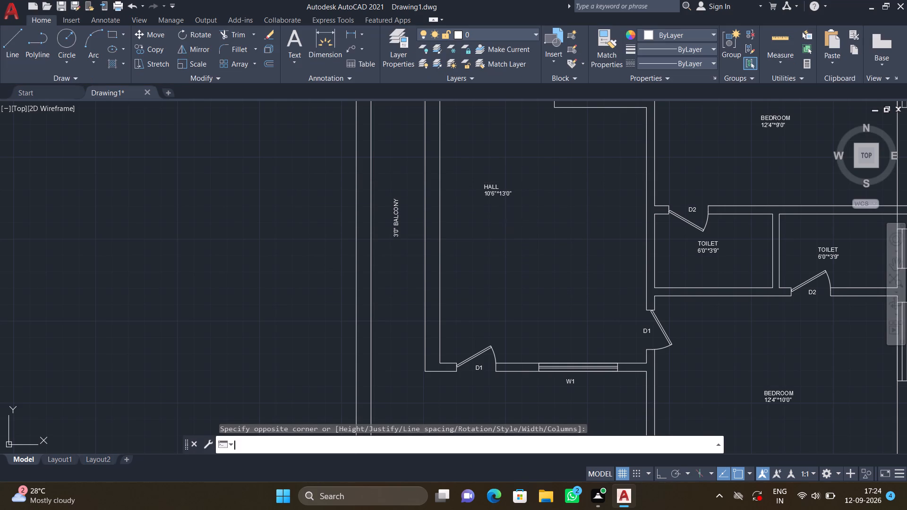
pyautogui.press('Return')
pyautogui.click(510, 195)
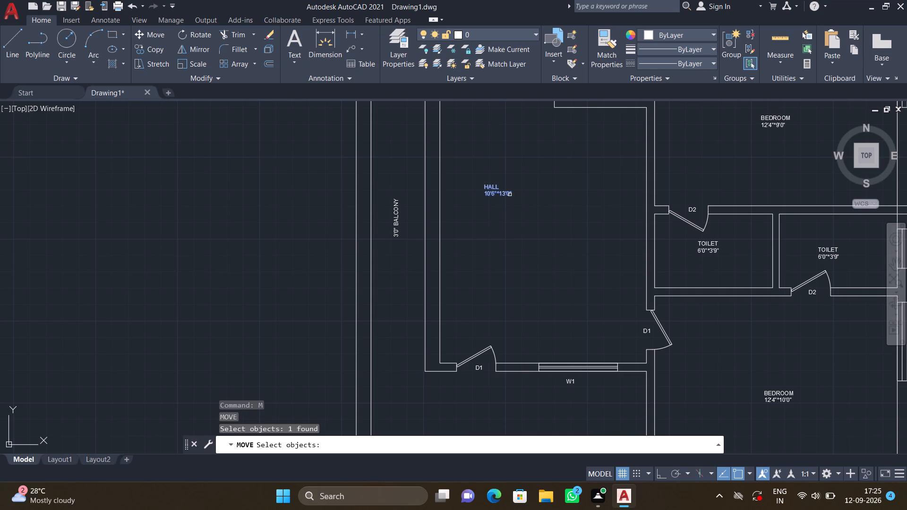
pyautogui.press('Return')
pyautogui.click(486, 185)
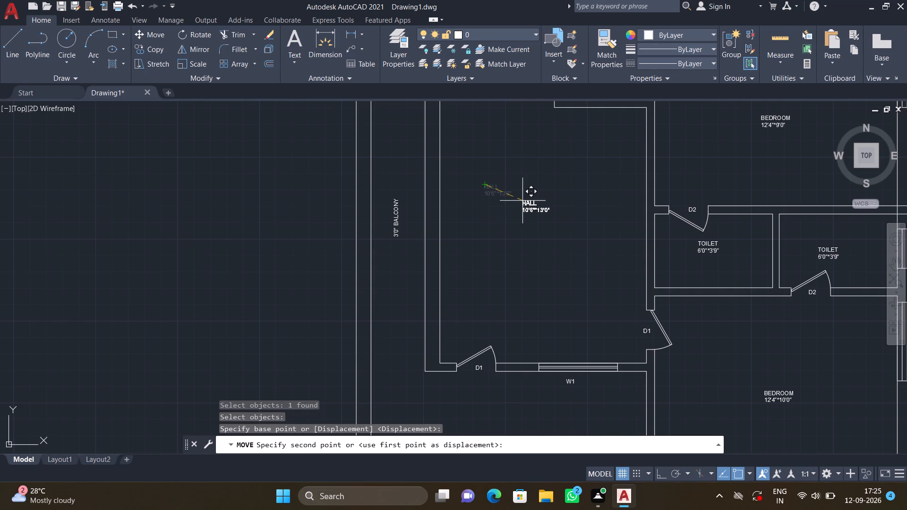
pyautogui.click(525, 229)
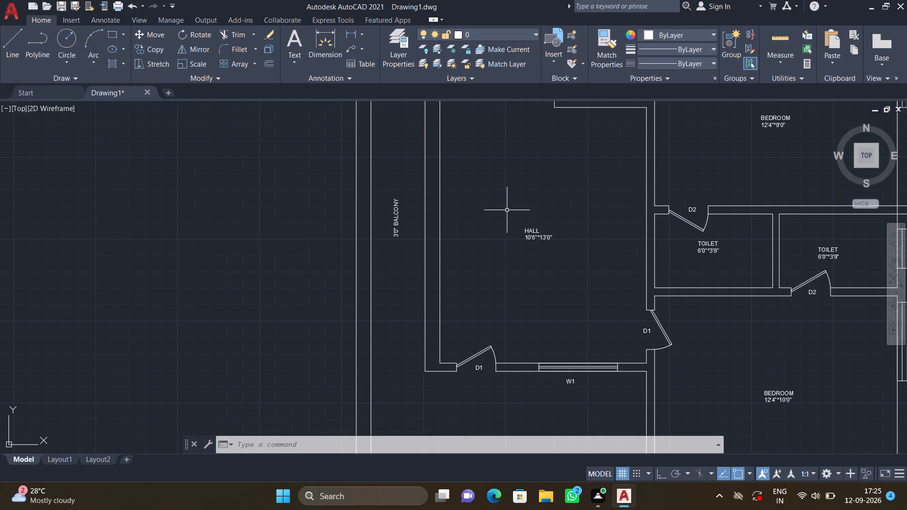
# With Ortho on, draw an L-shaped line from the plot's west outer wall beside the dining area, about 3'-6" west and a short segment north.
pyautogui.scroll(-2, 398, 197)
pyautogui.moveTo(359, 178); pyautogui.dragTo(399, 238, button='middle')
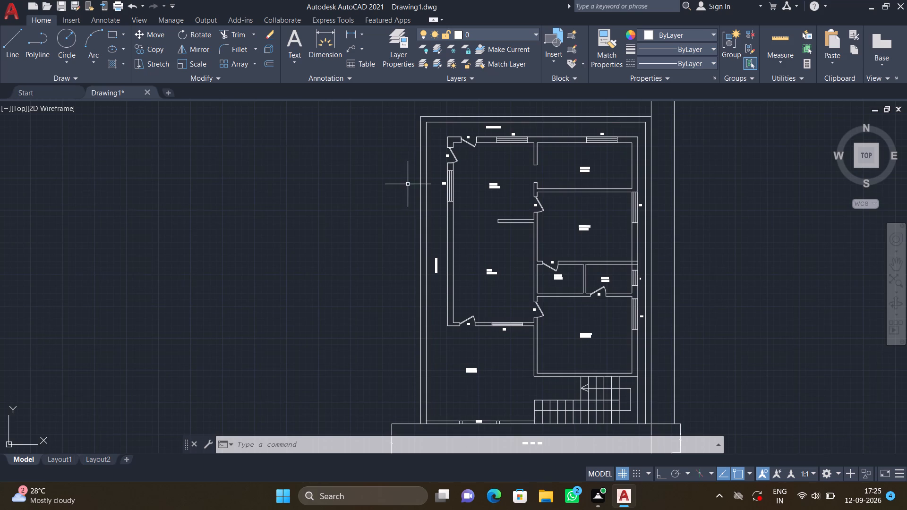
pyautogui.scroll(1, 409, 186)
pyautogui.press('l')
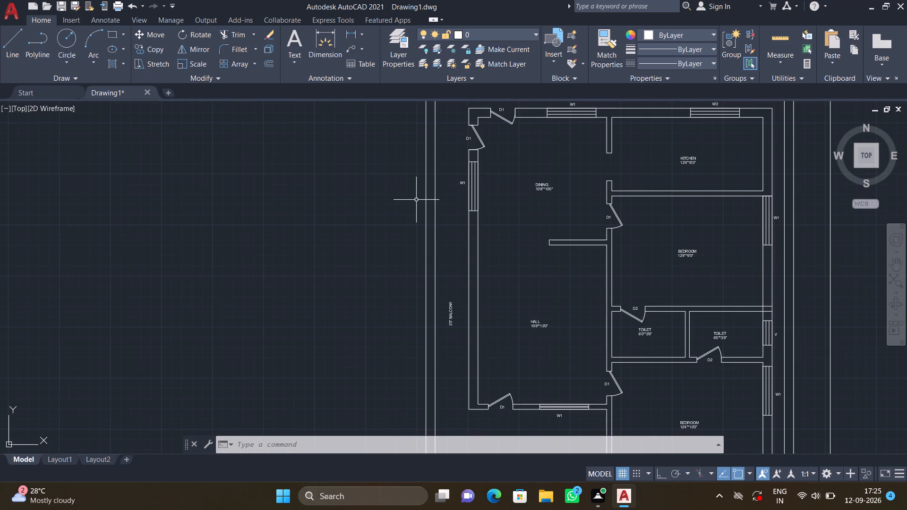
pyautogui.press('Return')
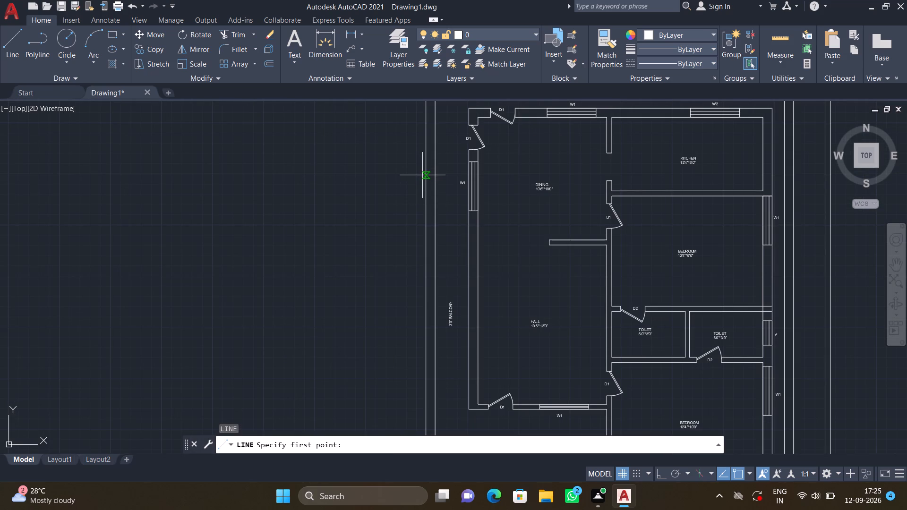
pyautogui.click(427, 178)
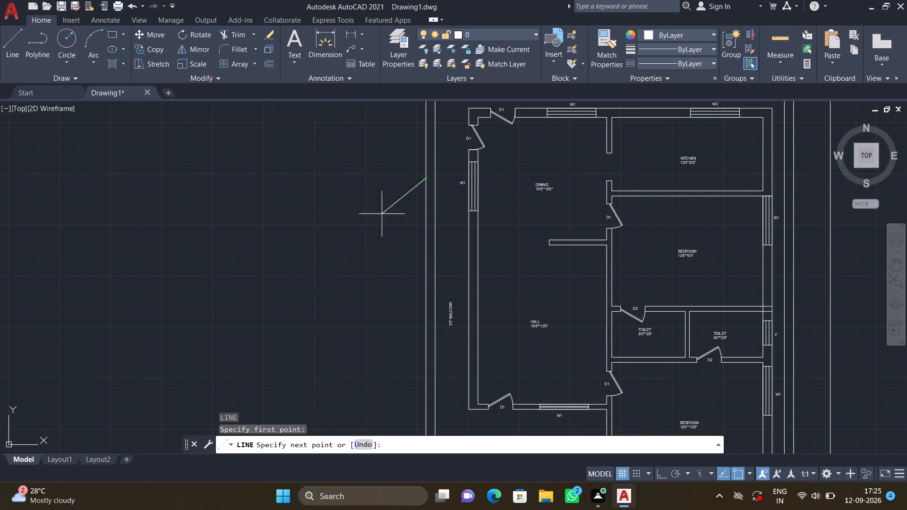
pyautogui.press('F8')
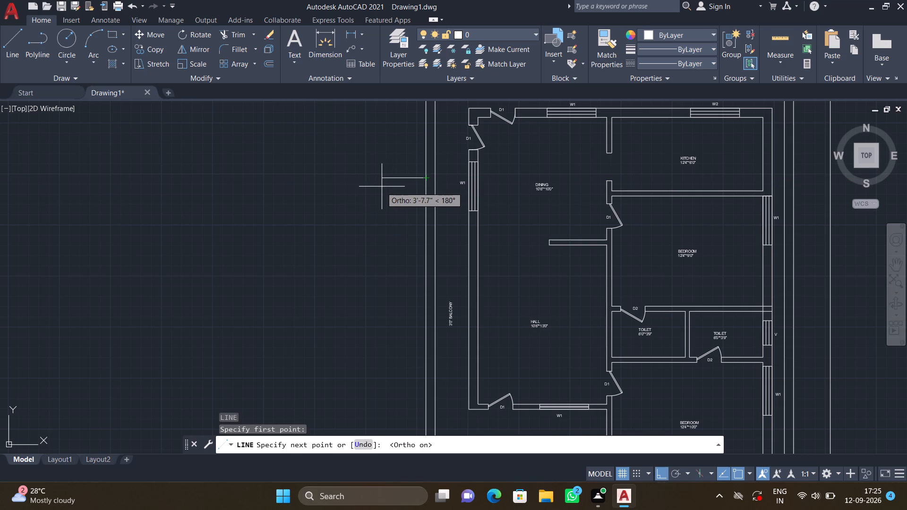
pyautogui.click(385, 182)
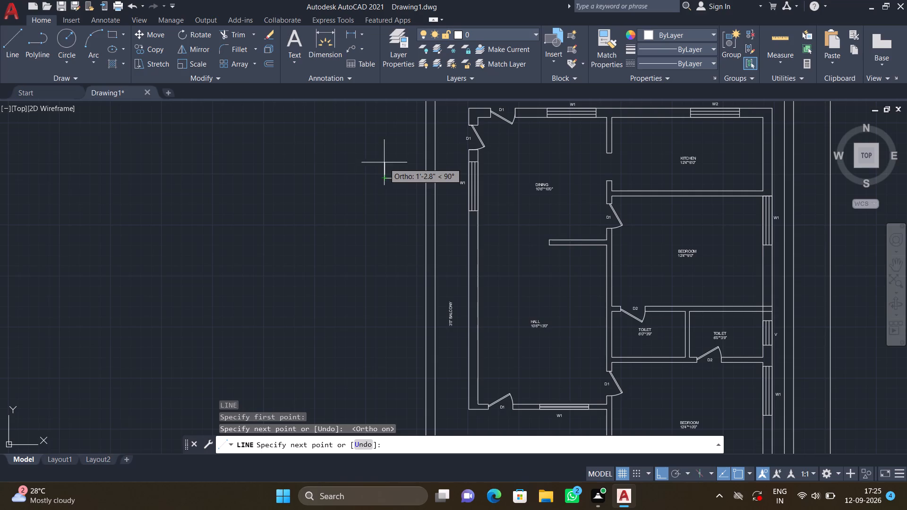
pyautogui.click(383, 156)
pyautogui.press('Return')
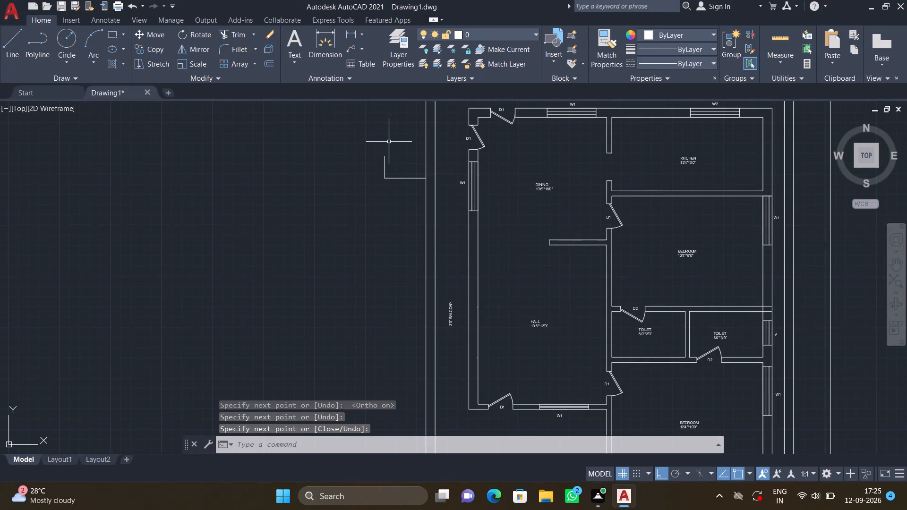
# Draw a circle centred about 1'-0" directly north of the L-shaped line's free end, with its edge passing through that end.
pyautogui.scroll(2, 388, 143)
pyautogui.press('c')
pyautogui.press('Return')
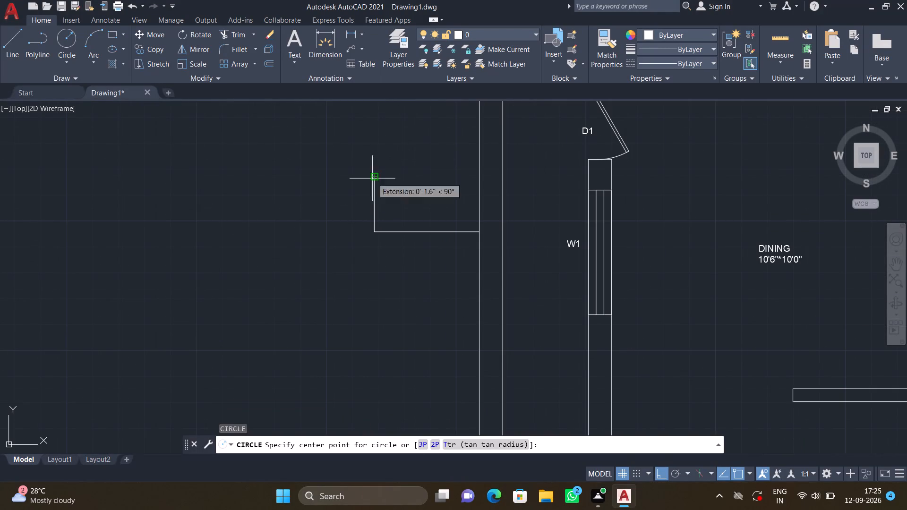
pyautogui.click(375, 143)
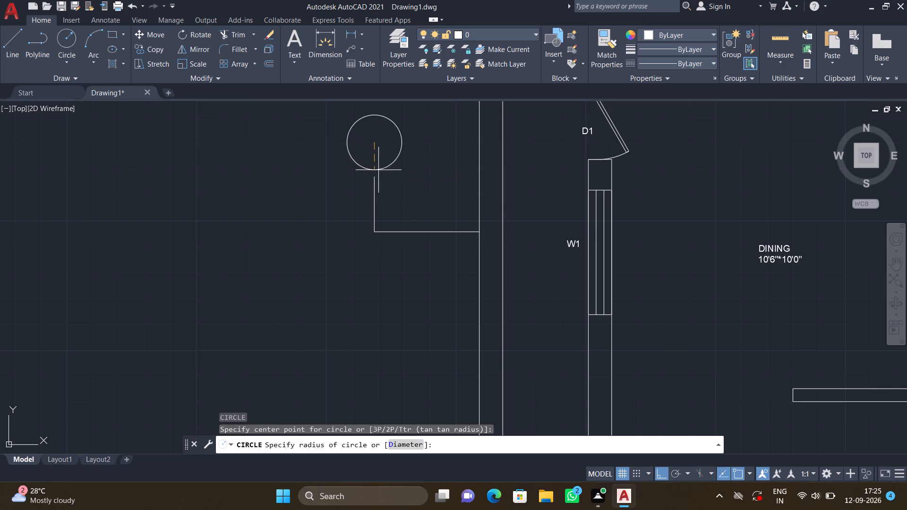
pyautogui.click(377, 175)
# Add multiline text reading A inside the new circle outside the west wall, and save the text changes.
pyautogui.scroll(-1, 384, 158)
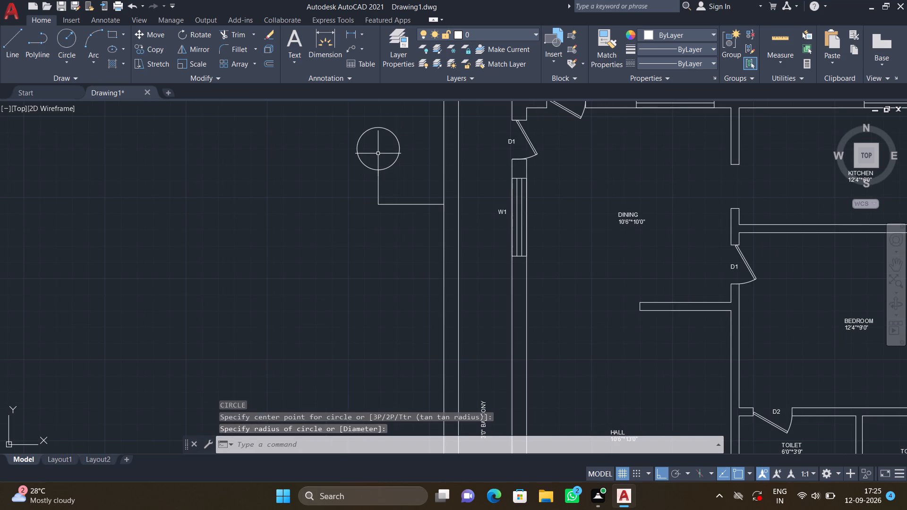
pyautogui.write('MT')
pyautogui.press('Return')
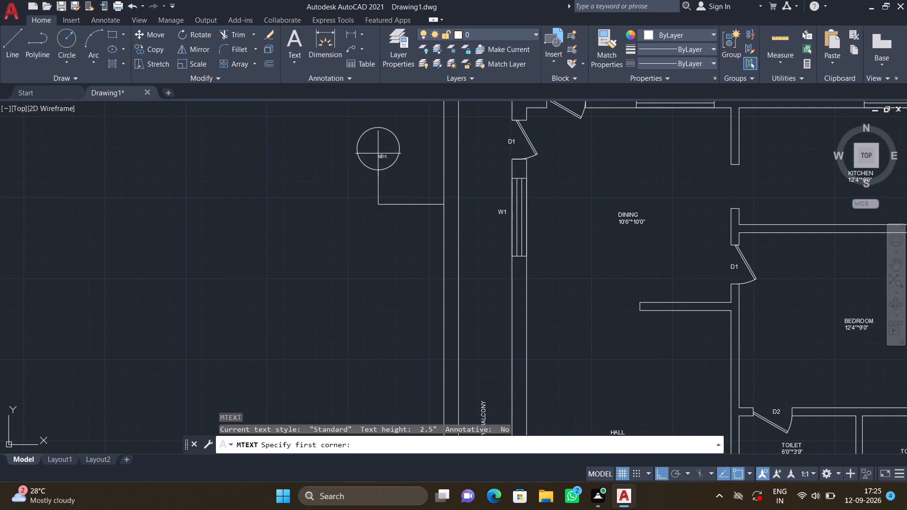
pyautogui.scroll(2, 378, 152)
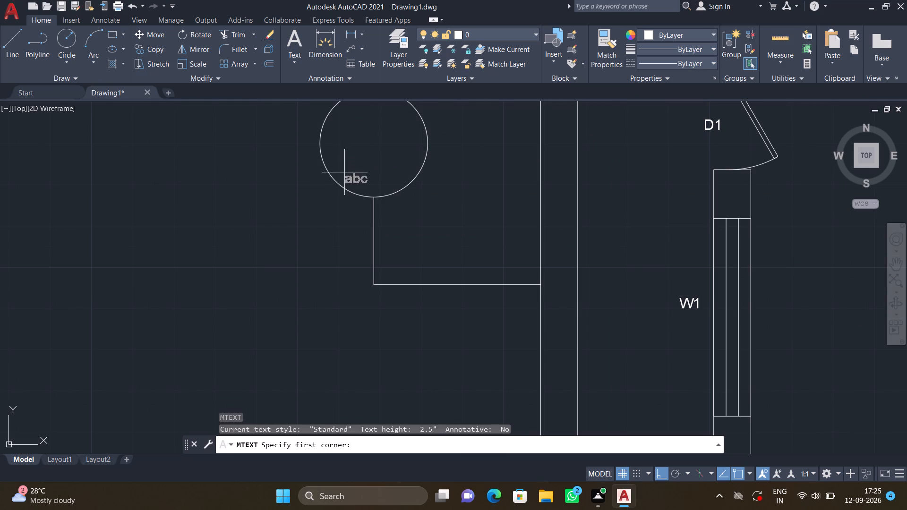
pyautogui.click(344, 161)
pyautogui.click(397, 121)
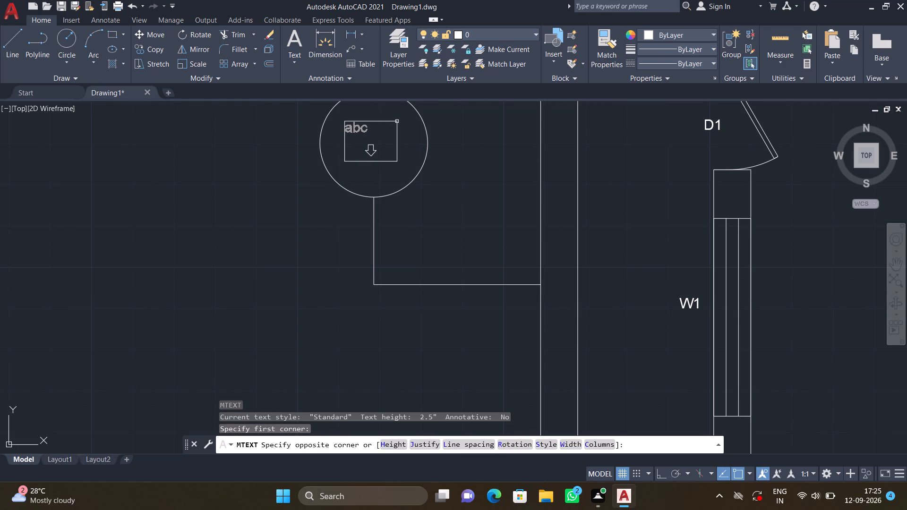
pyautogui.press('a')
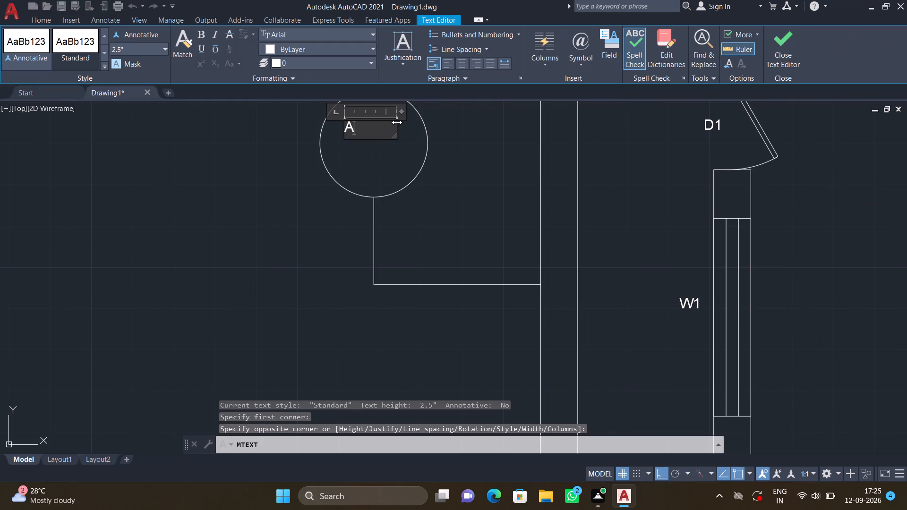
pyautogui.press('Return')
pyautogui.press('Escape')
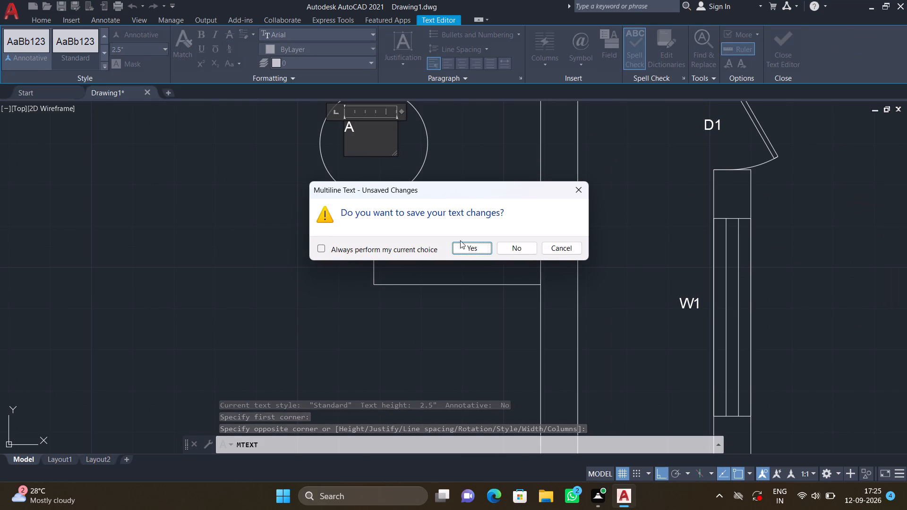
pyautogui.click(466, 245)
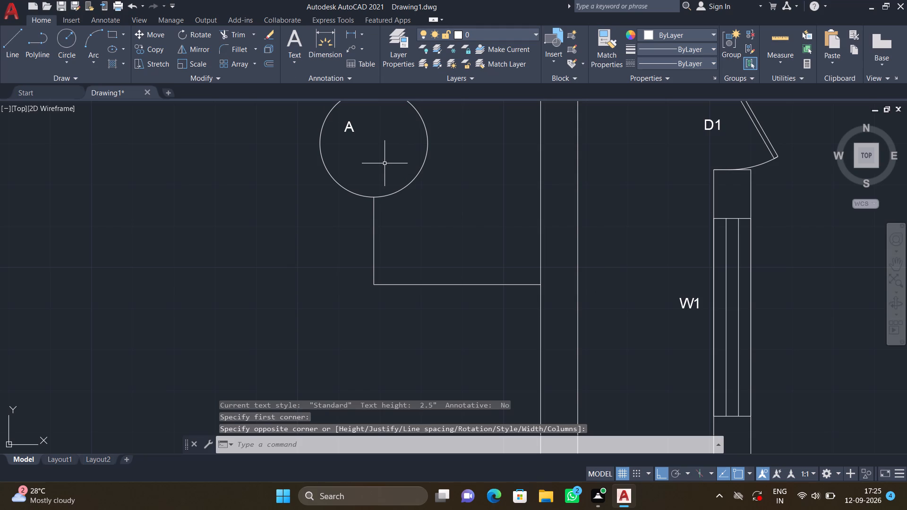
# Move the letter A southeast into the centre of the circle, with Ortho off.
pyautogui.press('m')
pyautogui.press('Return')
pyautogui.click(354, 131)
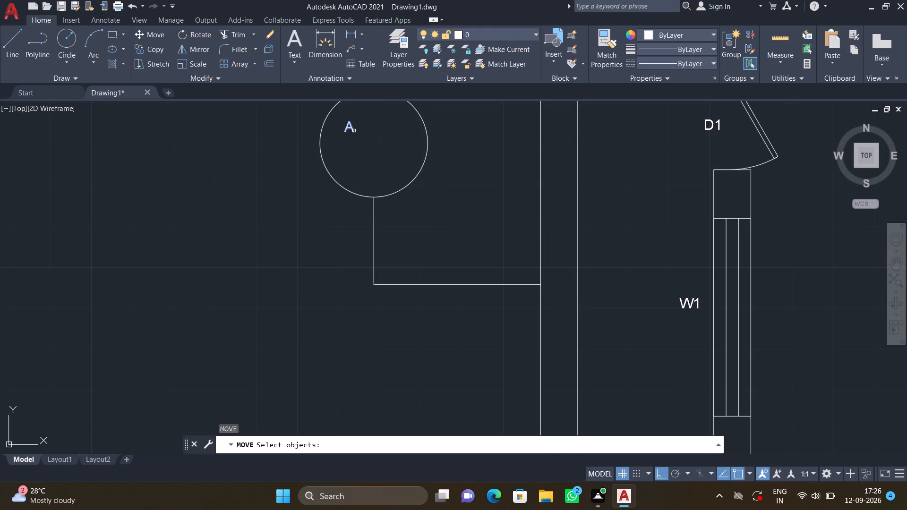
pyautogui.press('Return')
pyautogui.scroll(2, 342, 112)
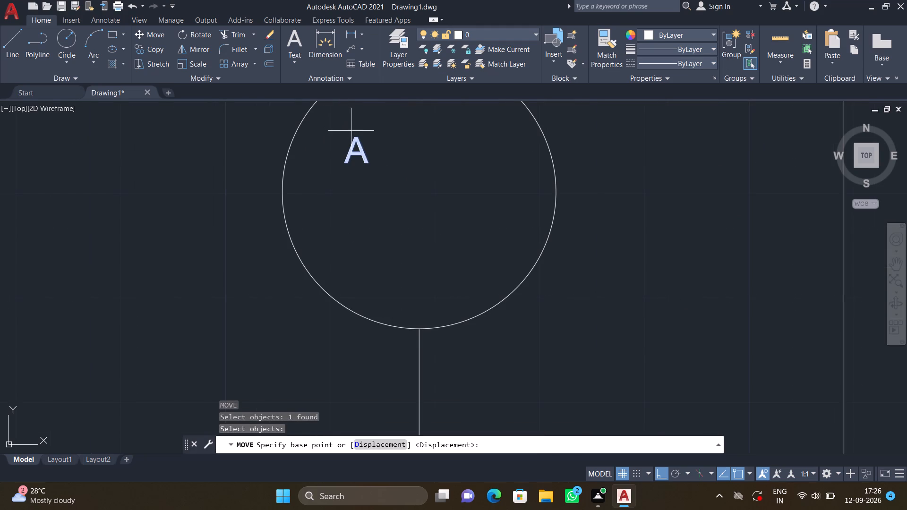
pyautogui.click(354, 139)
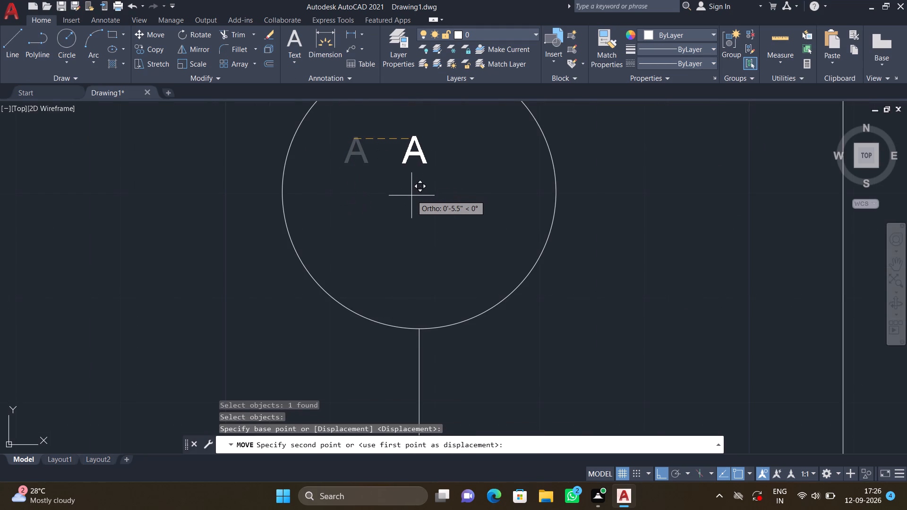
pyautogui.press('F8')
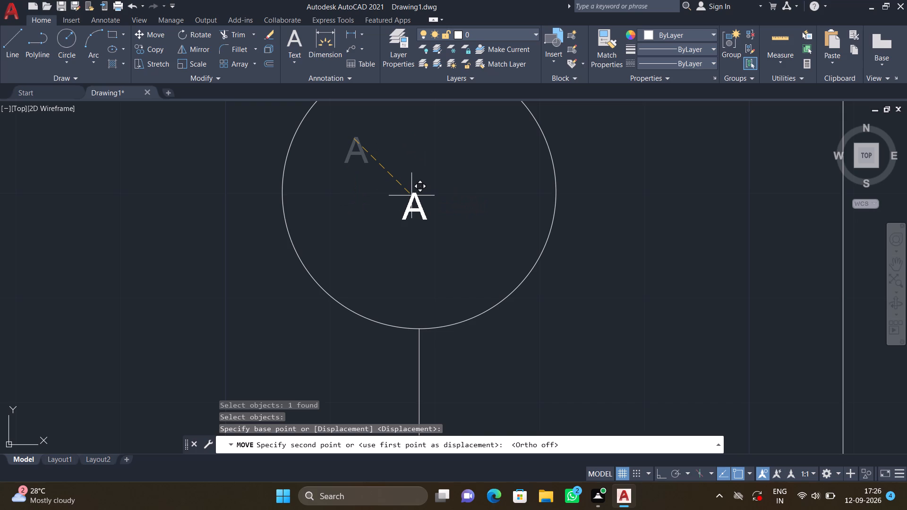
pyautogui.click(421, 187)
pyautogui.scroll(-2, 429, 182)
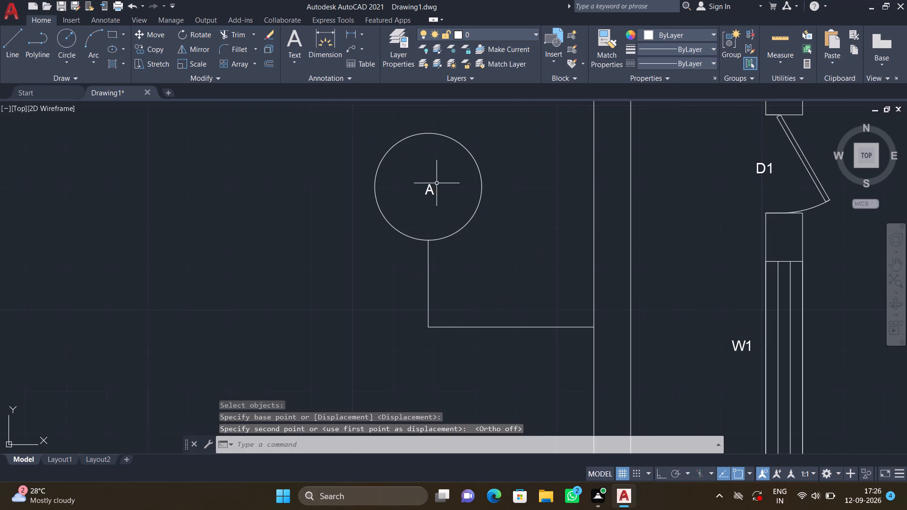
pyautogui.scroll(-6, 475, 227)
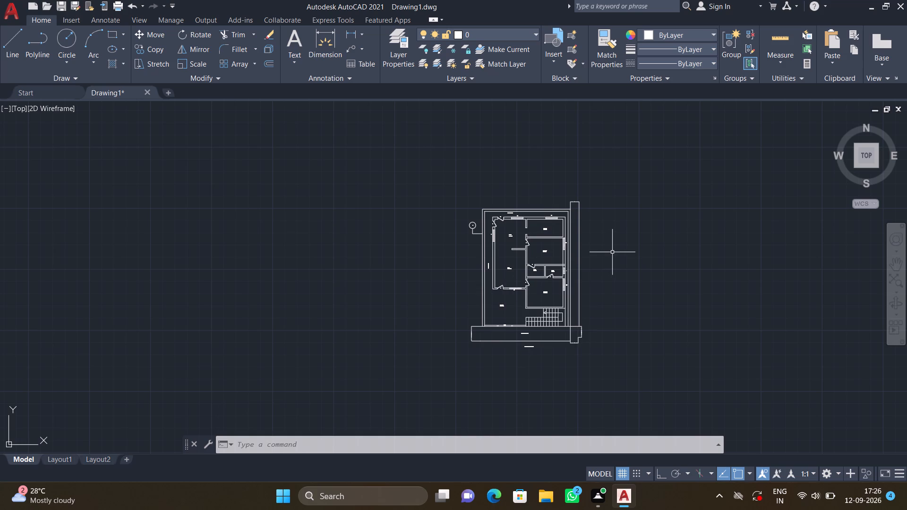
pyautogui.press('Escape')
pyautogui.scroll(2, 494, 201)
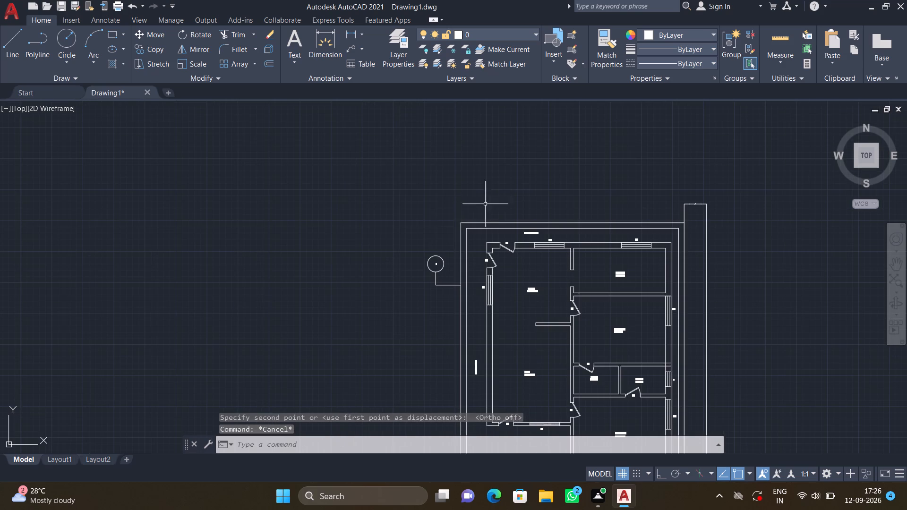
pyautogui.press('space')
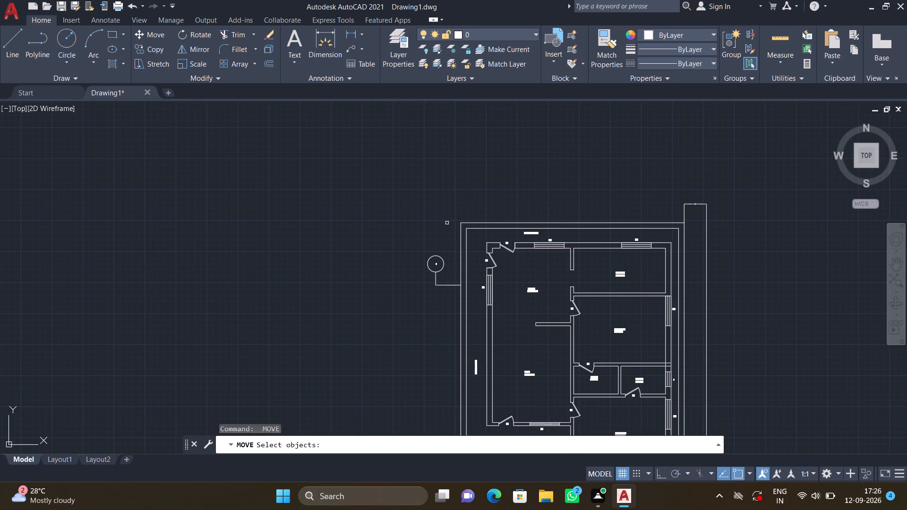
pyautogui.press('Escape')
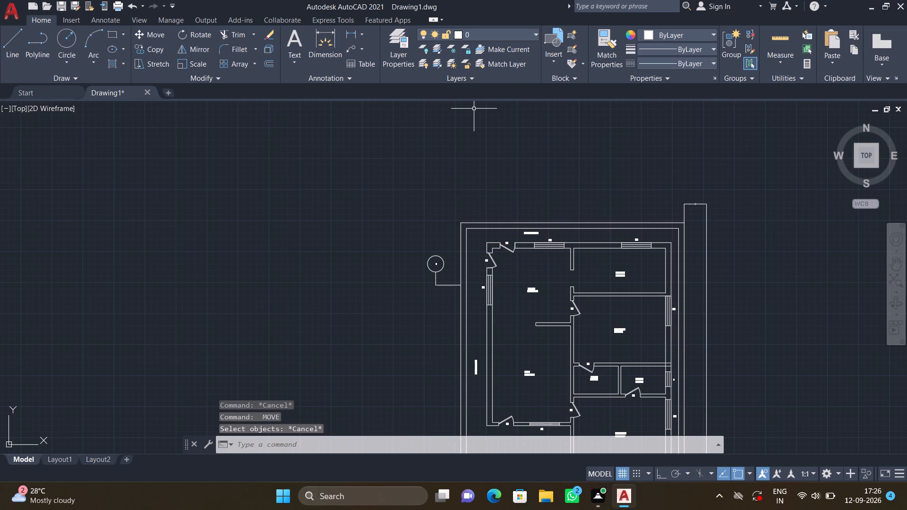
# Add a vertical linear dimension along the plot's west outer wall, from the northwest corner to the road edge, placed west of the A circle.
pyautogui.click(363, 37)
pyautogui.click(363, 51)
pyautogui.scroll(-2, 379, 78)
pyautogui.scroll(-2, 406, 135)
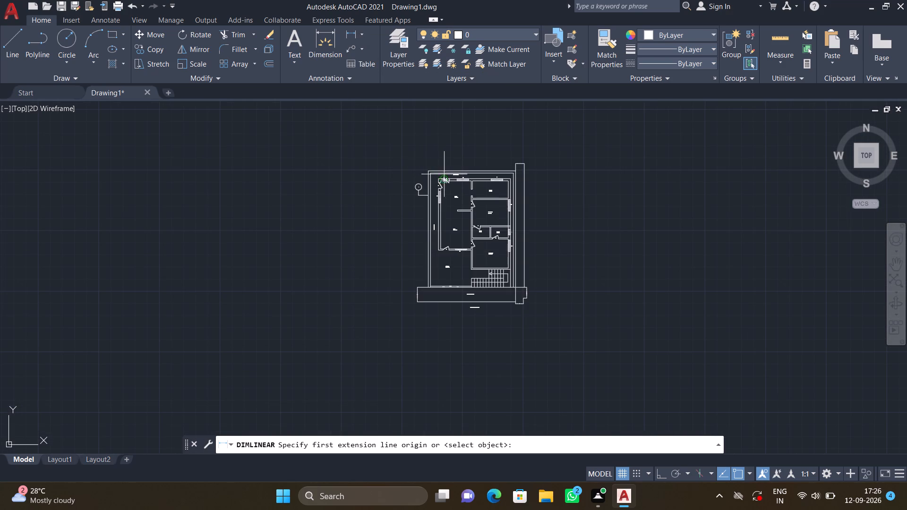
pyautogui.scroll(2, 405, 170)
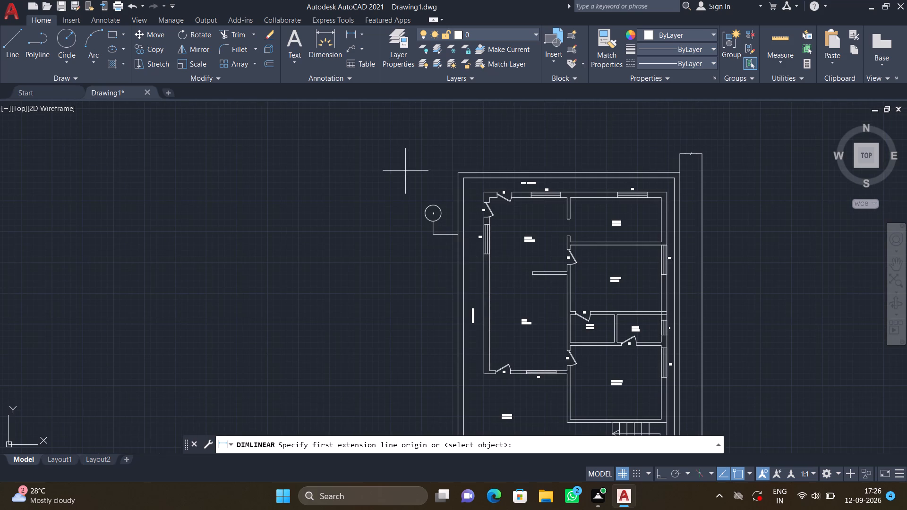
pyautogui.click(460, 173)
pyautogui.scroll(-3, 457, 219)
pyautogui.scroll(2, 460, 285)
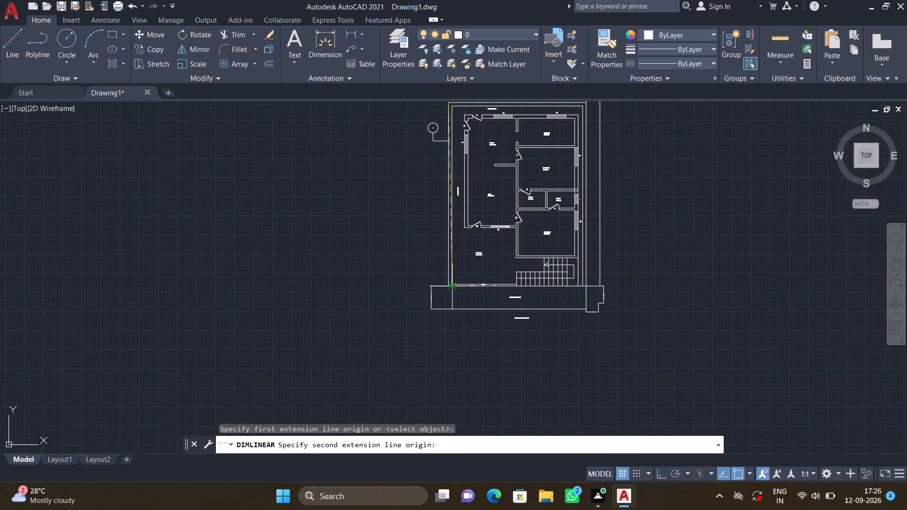
pyautogui.press('F8')
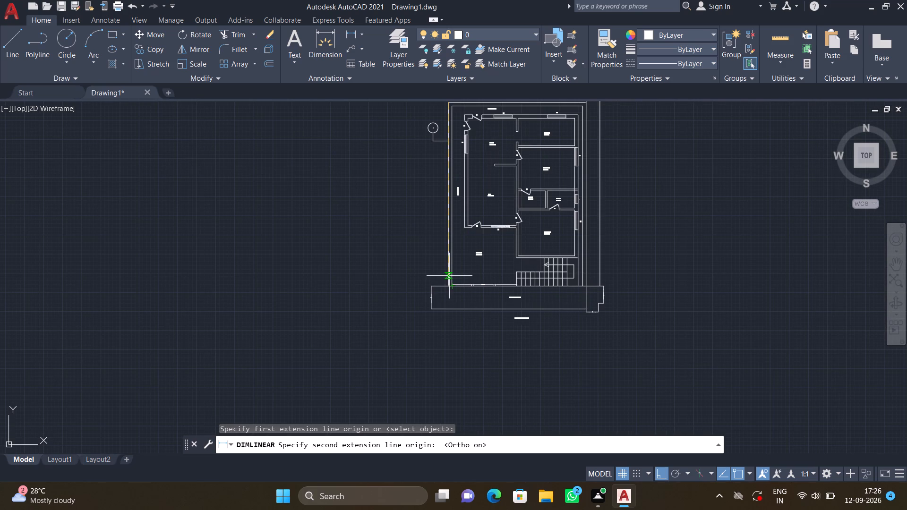
pyautogui.scroll(2, 433, 297)
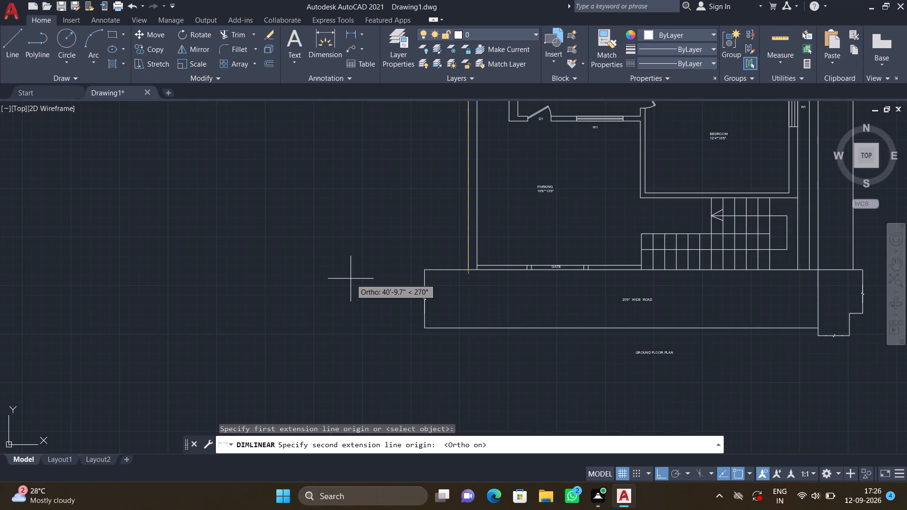
pyautogui.click(466, 269)
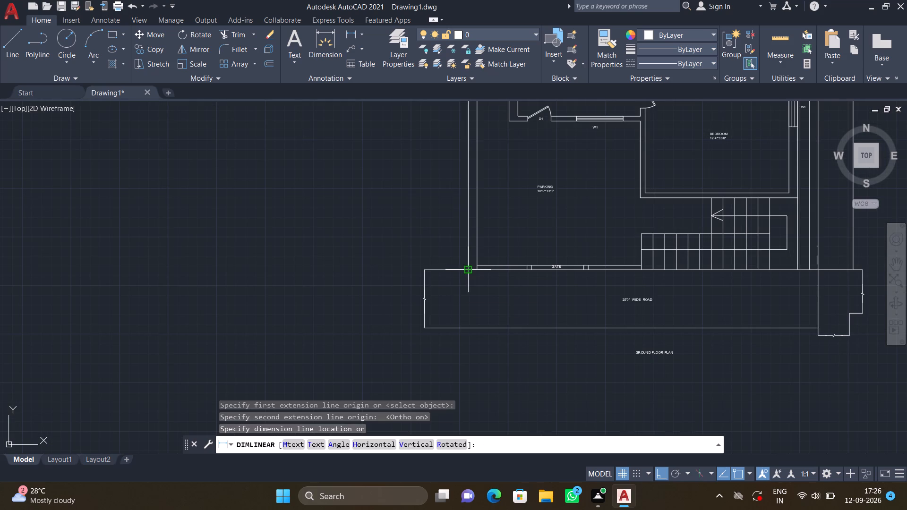
pyautogui.scroll(-2, 406, 228)
pyautogui.moveTo(408, 188); pyautogui.dragTo(415, 303, button='middle')
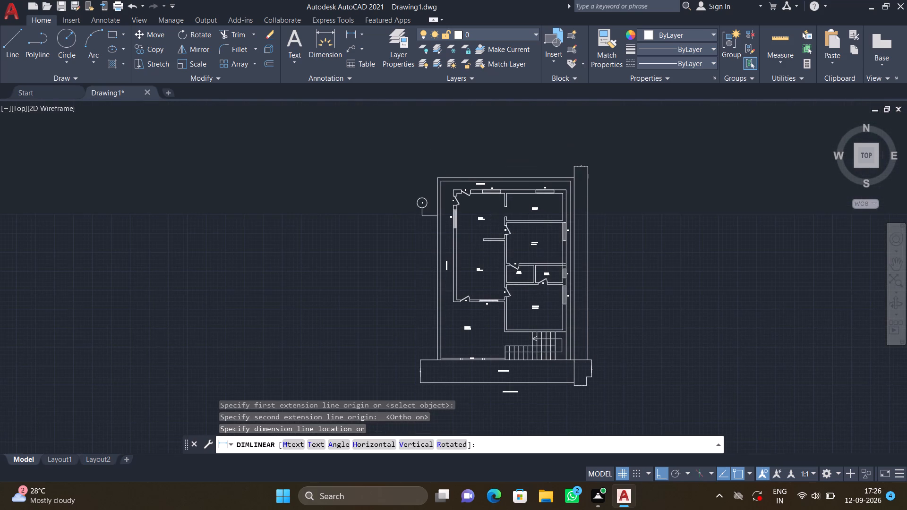
pyautogui.scroll(4, 418, 272)
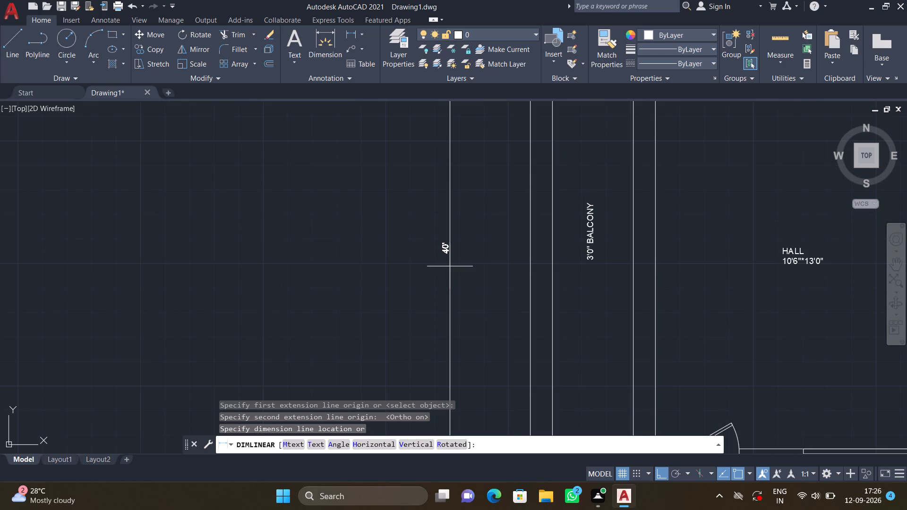
pyautogui.scroll(-2, 450, 266)
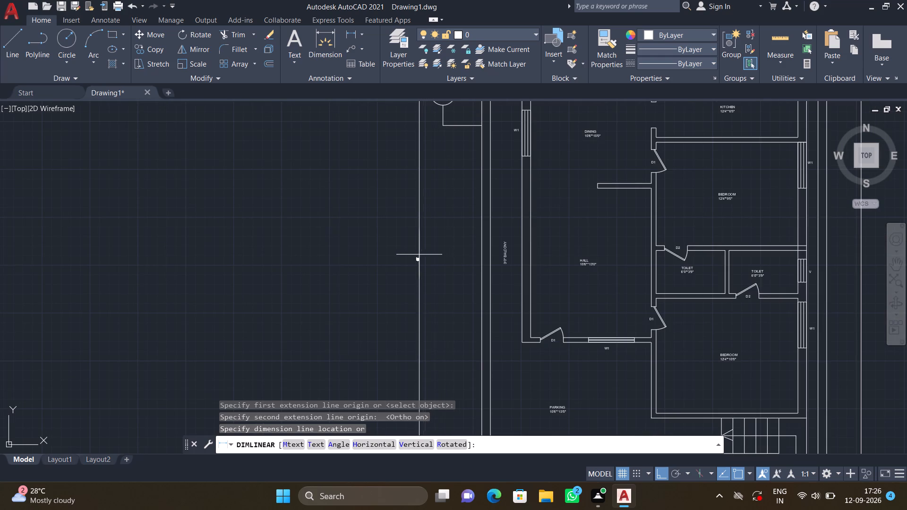
pyautogui.click(413, 256)
# Add a horizontal linear dimension from the plot's west outer wall face to the hall's west outer wall face, placed north of the balcony label.
pyautogui.scroll(-2, 426, 250)
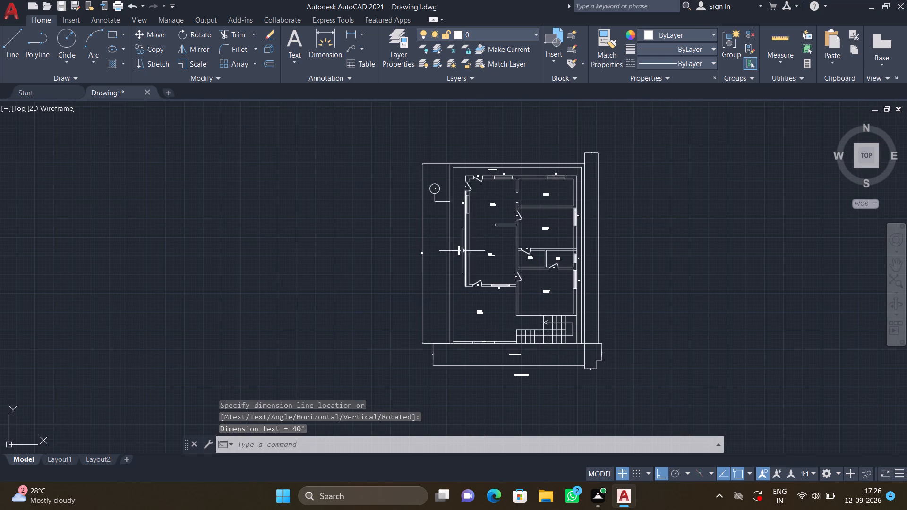
pyautogui.scroll(3, 461, 249)
pyautogui.press('space')
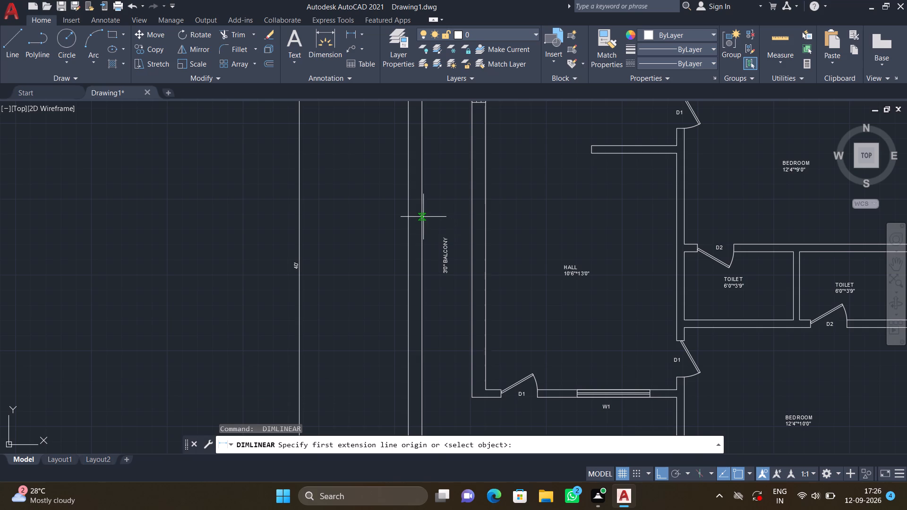
pyautogui.click(407, 178)
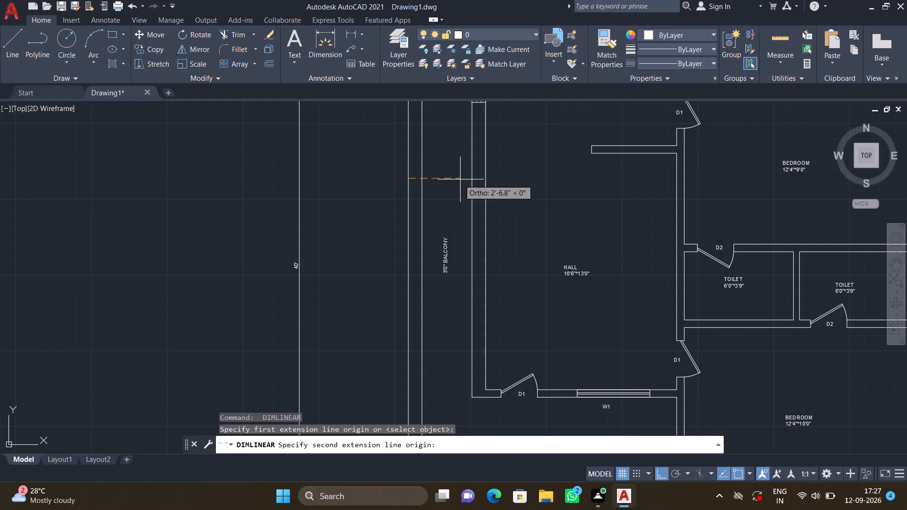
pyautogui.click(471, 181)
pyautogui.scroll(3, 433, 165)
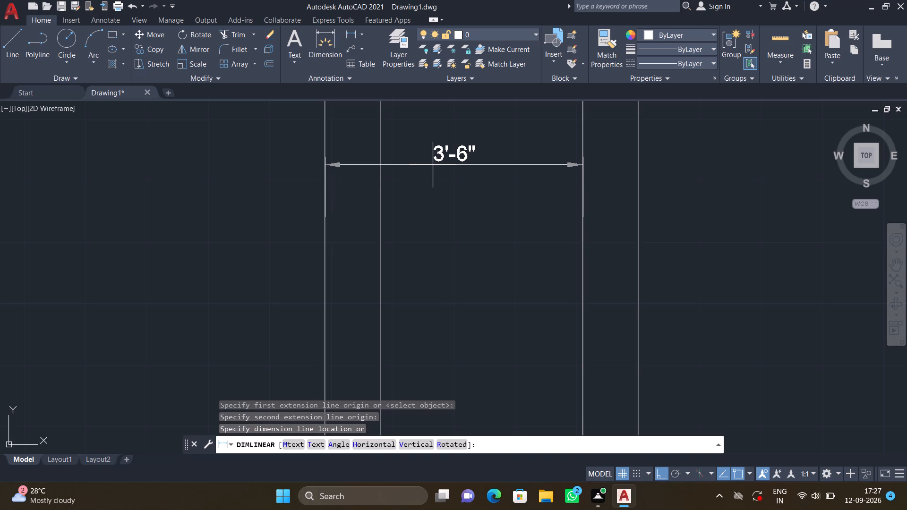
pyautogui.click(432, 164)
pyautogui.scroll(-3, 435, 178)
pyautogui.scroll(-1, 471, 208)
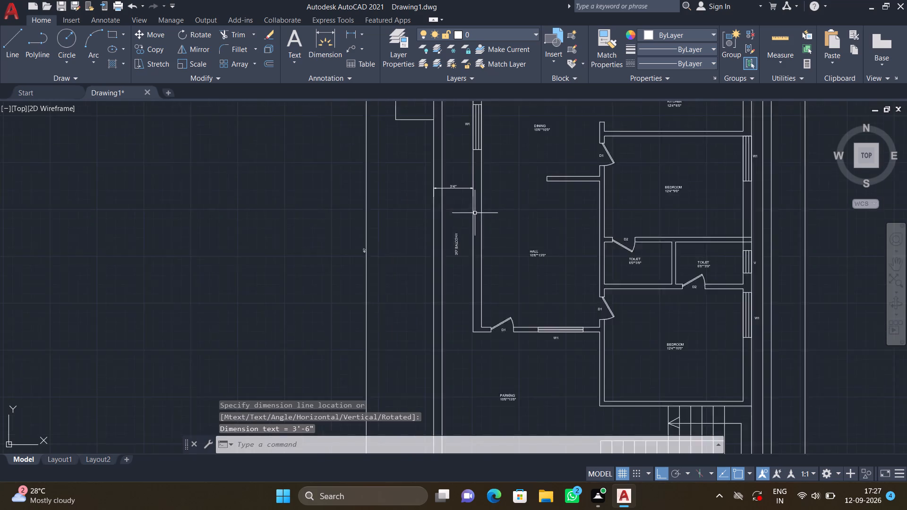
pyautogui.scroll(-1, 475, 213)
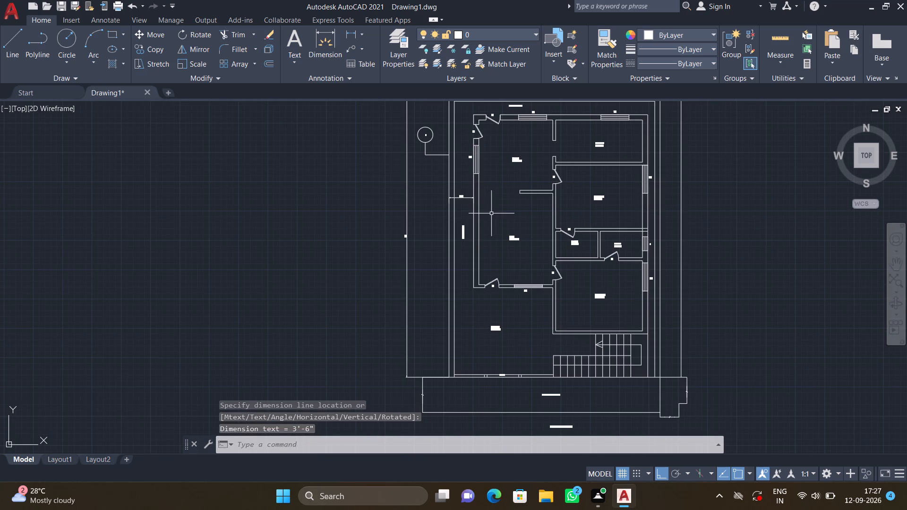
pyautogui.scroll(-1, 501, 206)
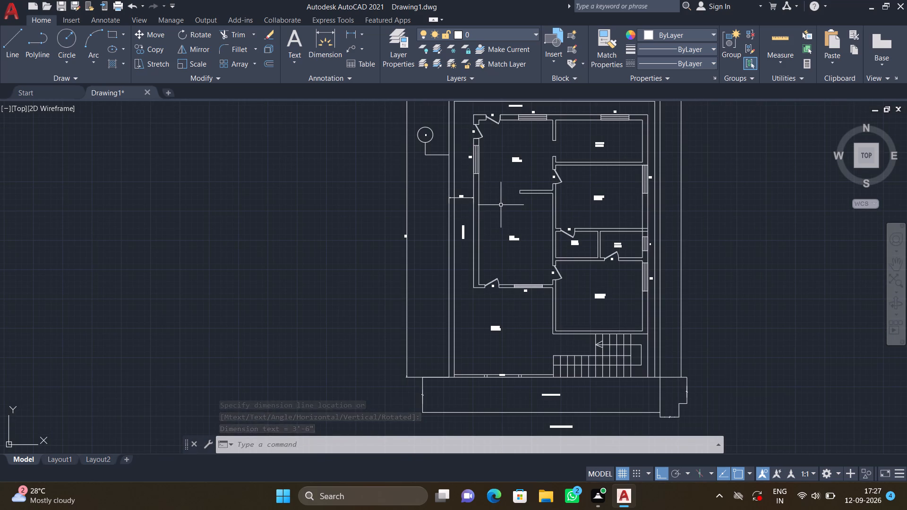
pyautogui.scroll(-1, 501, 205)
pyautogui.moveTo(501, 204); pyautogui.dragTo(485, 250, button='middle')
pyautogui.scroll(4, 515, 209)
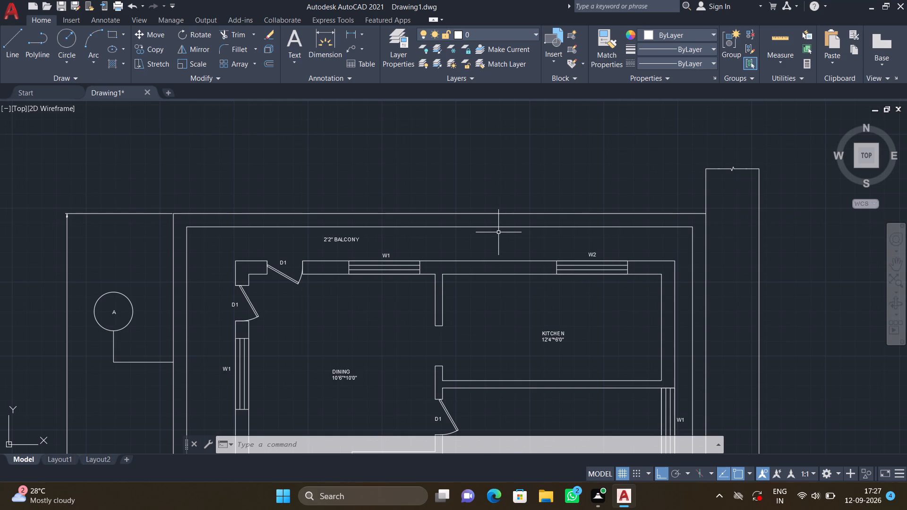
# Add a vertical linear dimension from the plot's north outer wall face to the house's north outer wall face, between windows W1 and W2.
pyautogui.press('space')
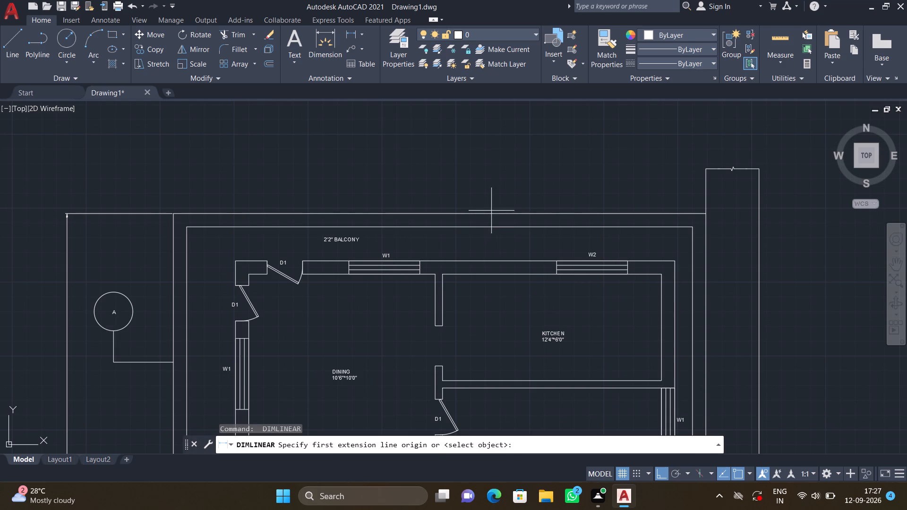
pyautogui.click(491, 210)
pyautogui.click(490, 263)
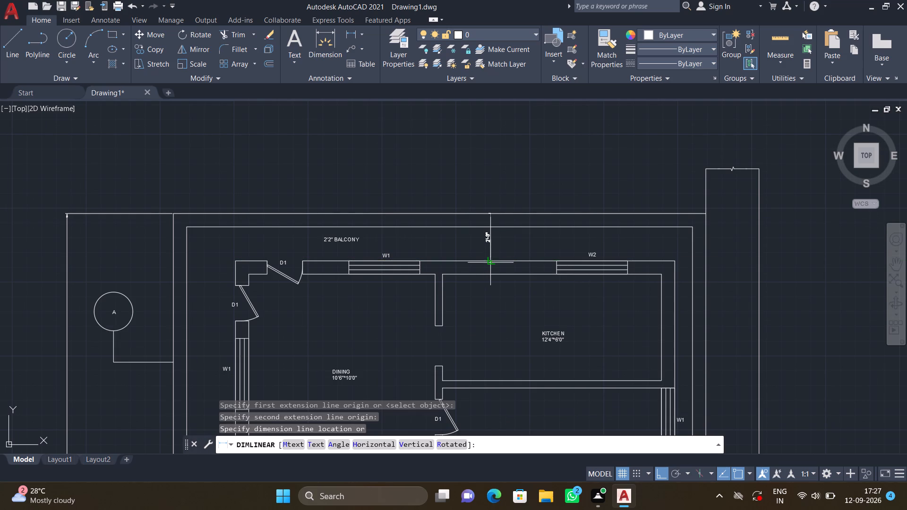
pyautogui.scroll(3, 490, 247)
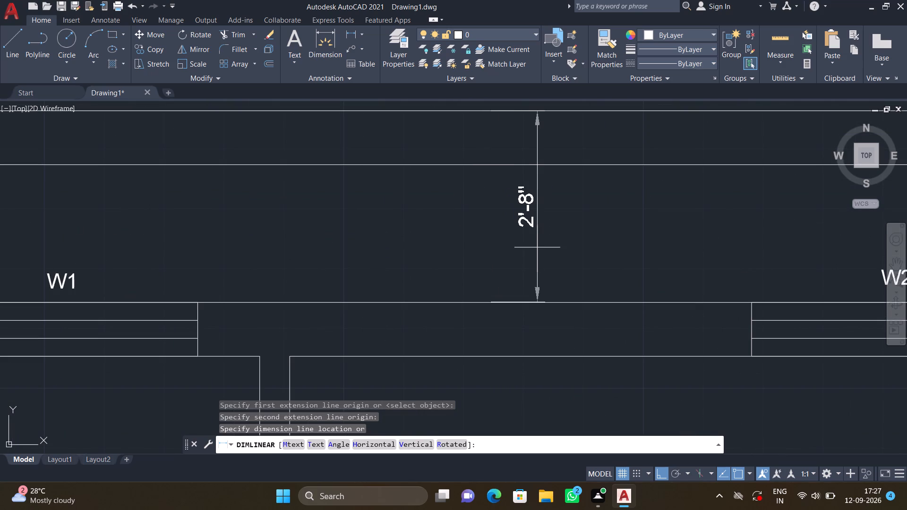
pyautogui.click(539, 249)
# Add a horizontal linear dimension from the 12'4"*9'0" bedroom's east outer wall face to the plot's east outer wall face, just south of window W1.
pyautogui.scroll(-2, 475, 246)
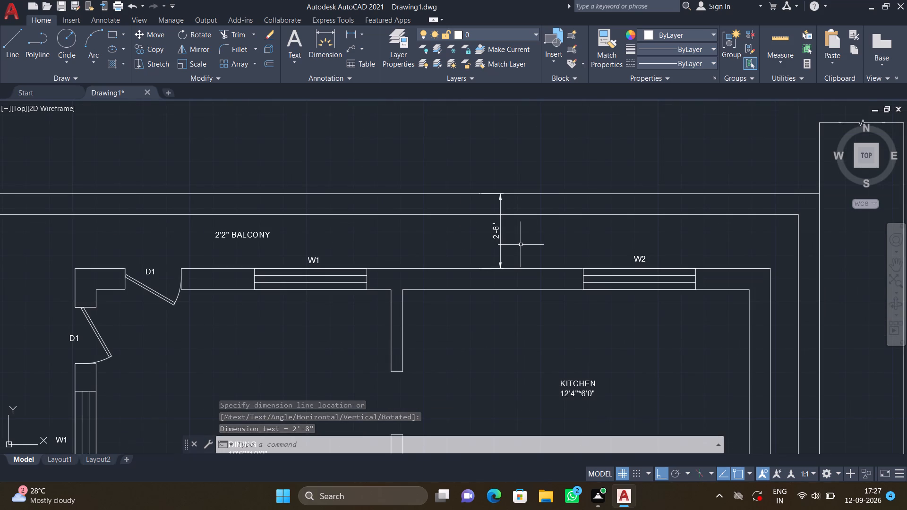
pyautogui.scroll(-2, 537, 246)
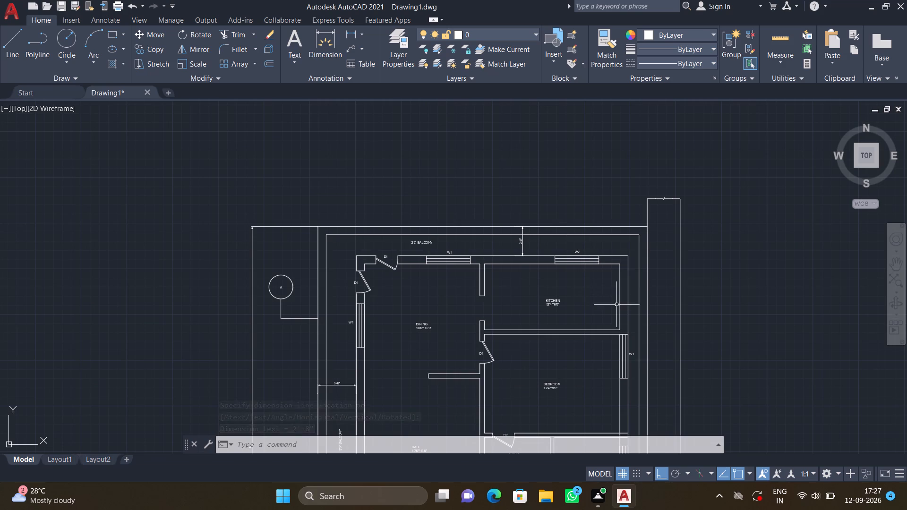
pyautogui.moveTo(619, 308); pyautogui.dragTo(426, 156, button='middle')
pyautogui.scroll(2, 463, 217)
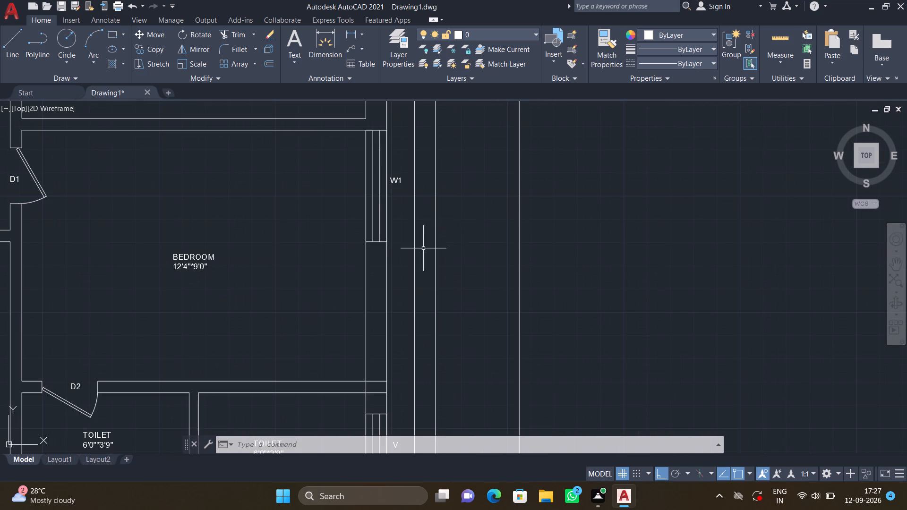
pyautogui.scroll(1, 391, 260)
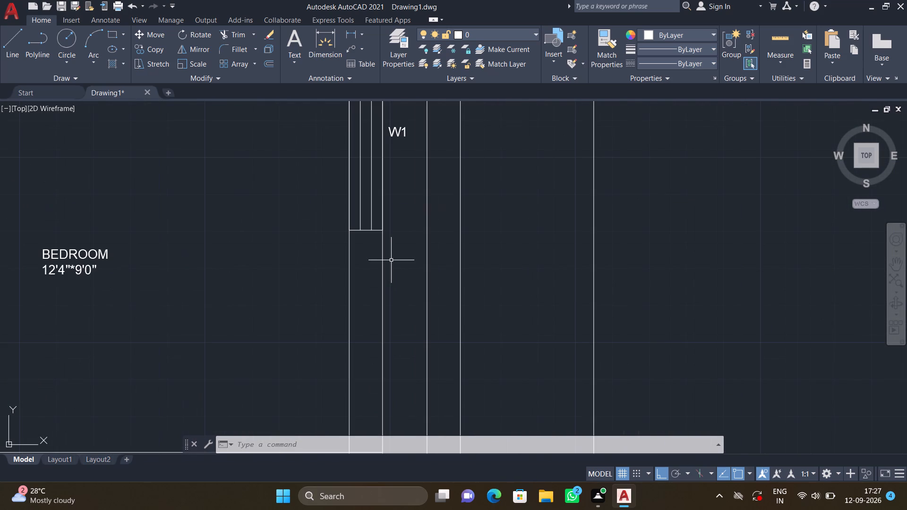
pyautogui.press('space')
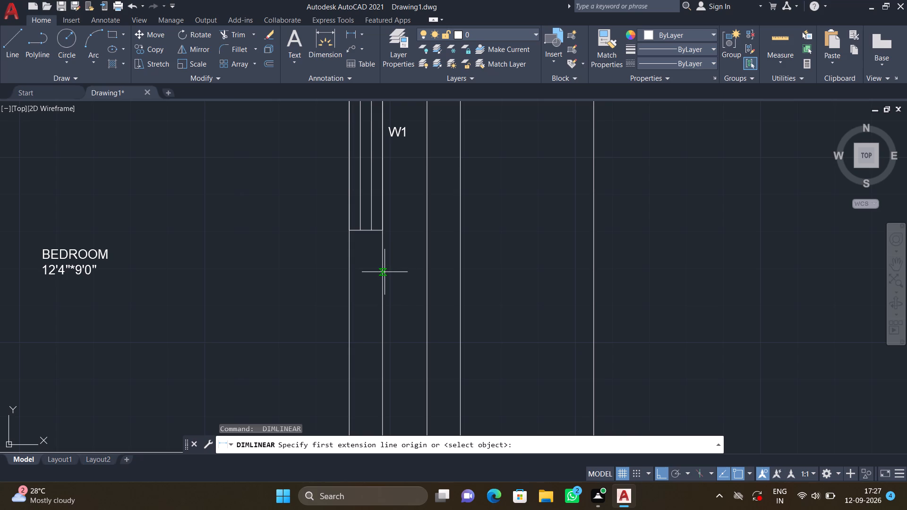
pyautogui.click(382, 273)
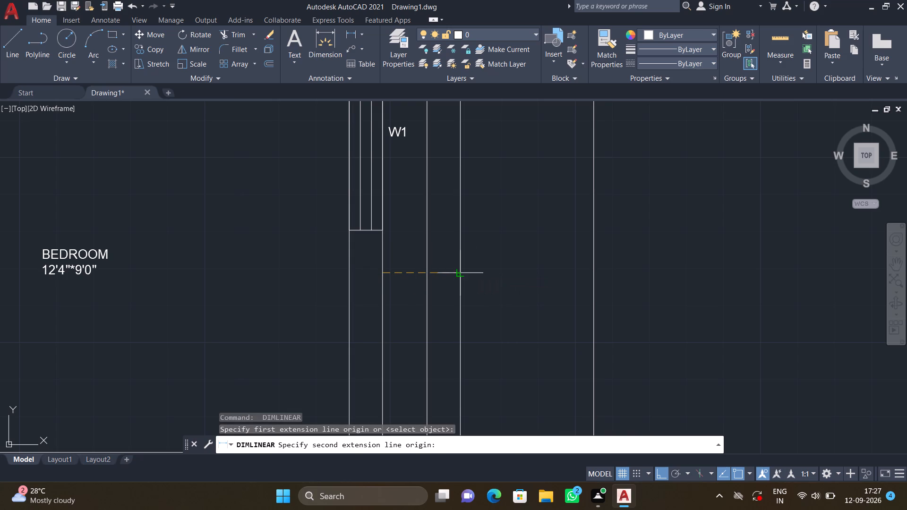
pyautogui.click(459, 274)
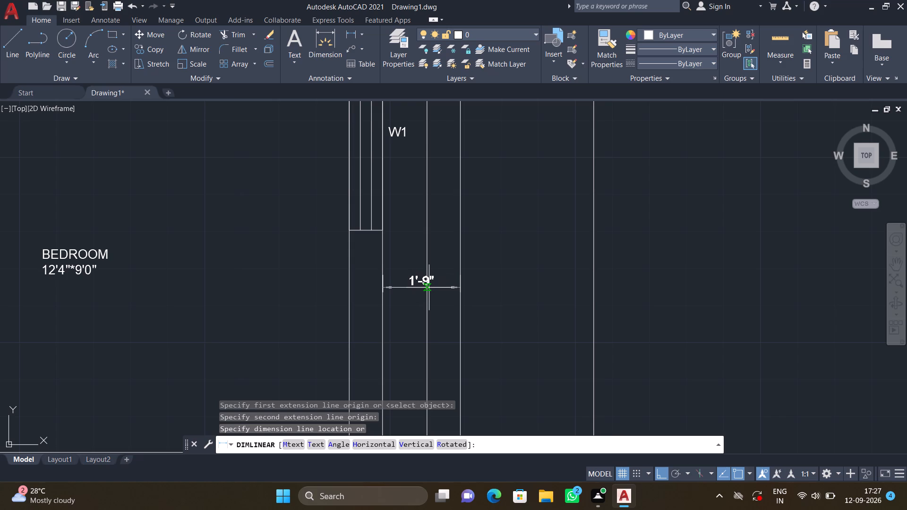
pyautogui.click(429, 288)
# Add a horizontal linear dimension across the plot's full width, from its northwest corner to its northeast corner, placed north of the plan.
pyautogui.scroll(-2, 426, 278)
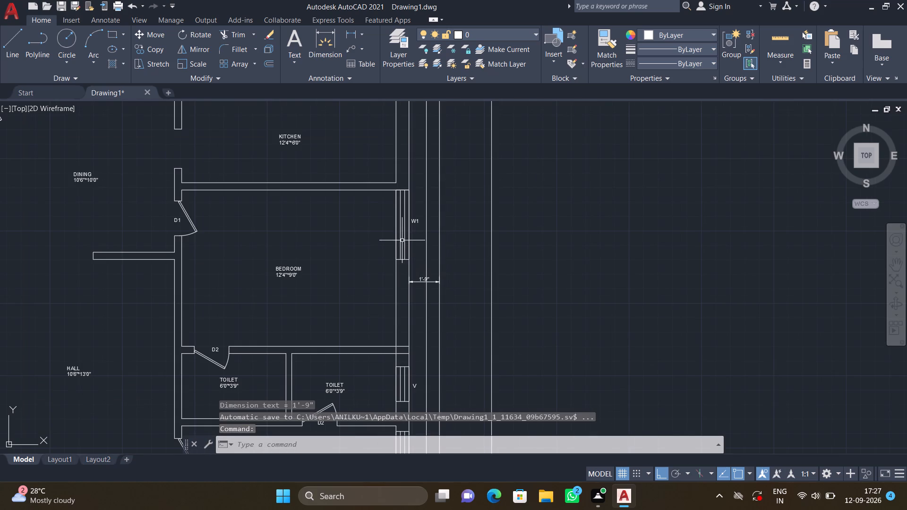
pyautogui.scroll(-2, 404, 239)
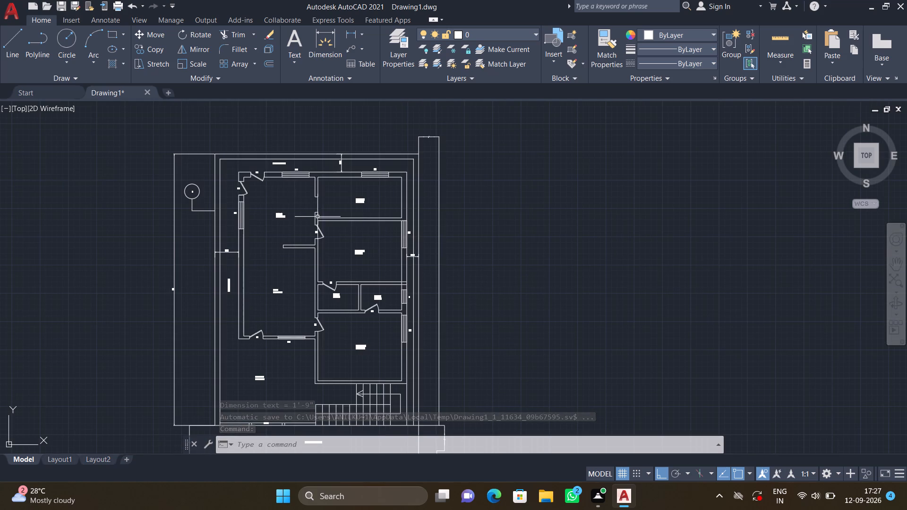
pyautogui.scroll(1, 257, 146)
pyautogui.press('space')
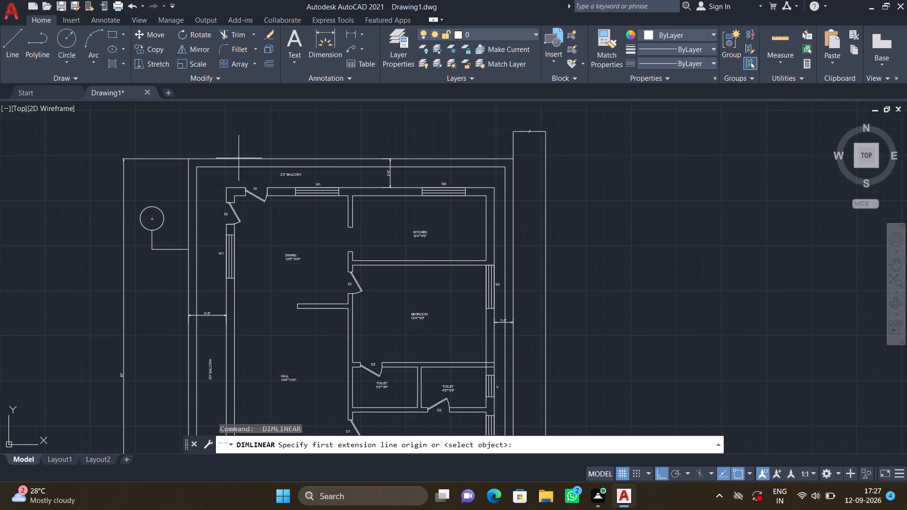
pyautogui.click(189, 158)
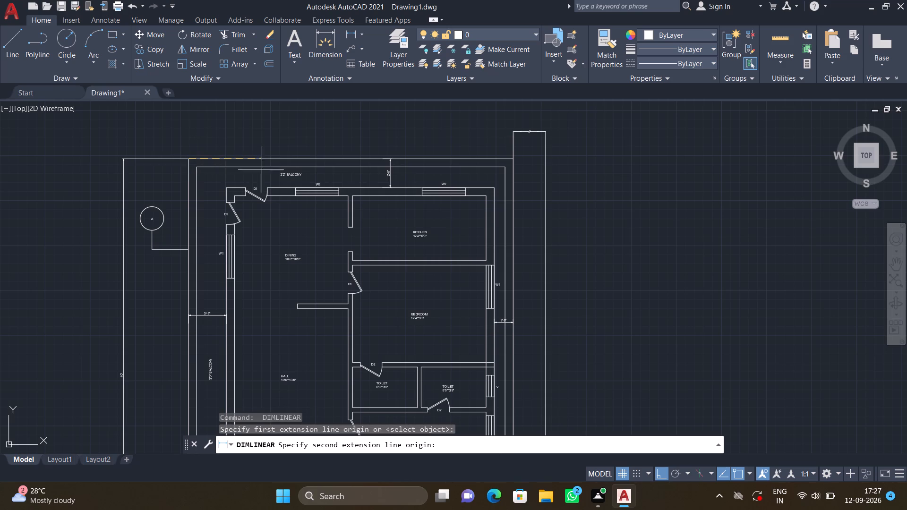
pyautogui.click(513, 159)
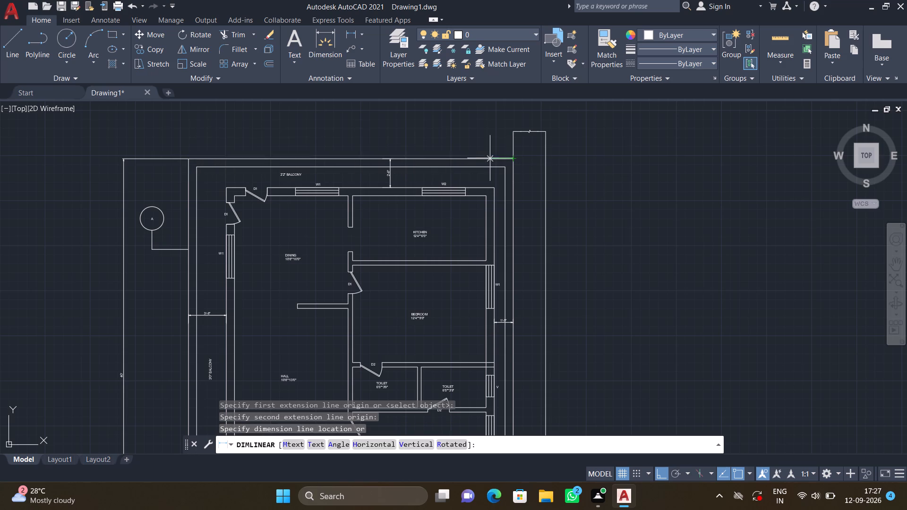
pyautogui.scroll(2, 355, 132)
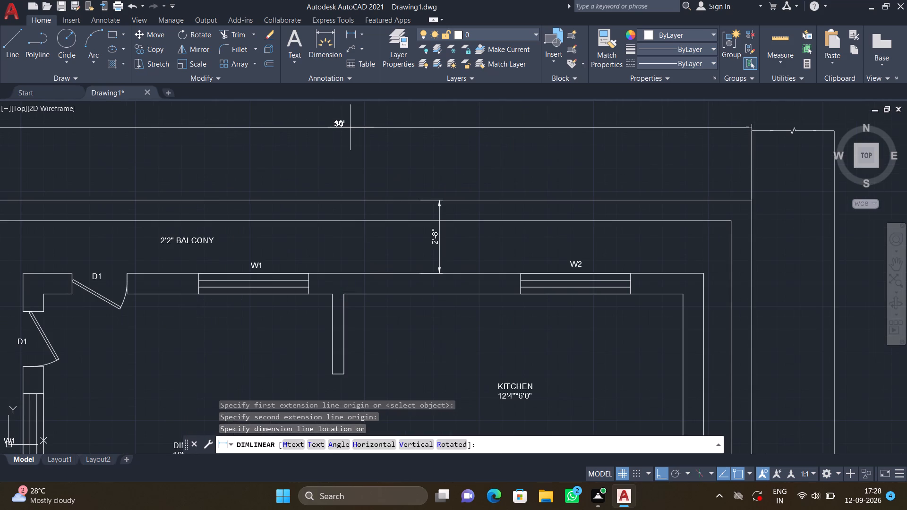
pyautogui.click(351, 127)
# Examine the parking area, the staircase and the plot's southeast corner at the road, and review the overall dimensioned plan.
pyautogui.scroll(-3, 374, 153)
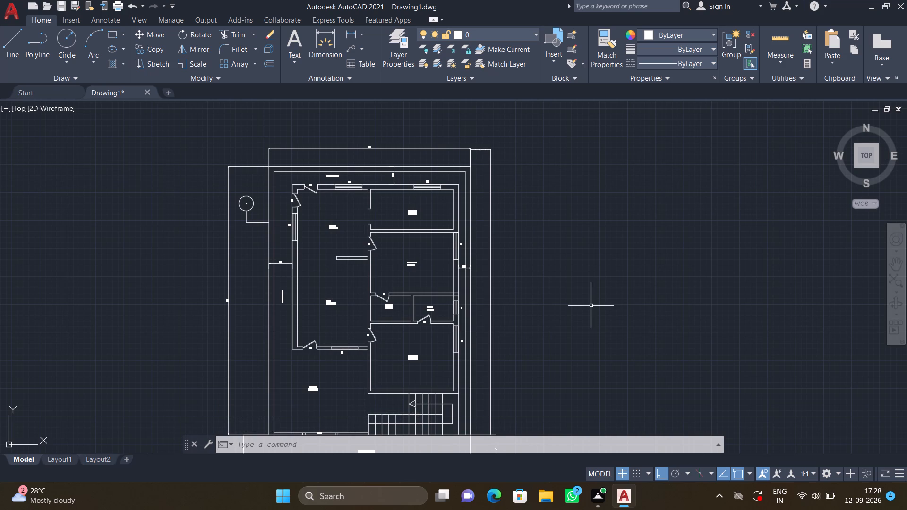
pyautogui.scroll(-2, 587, 309)
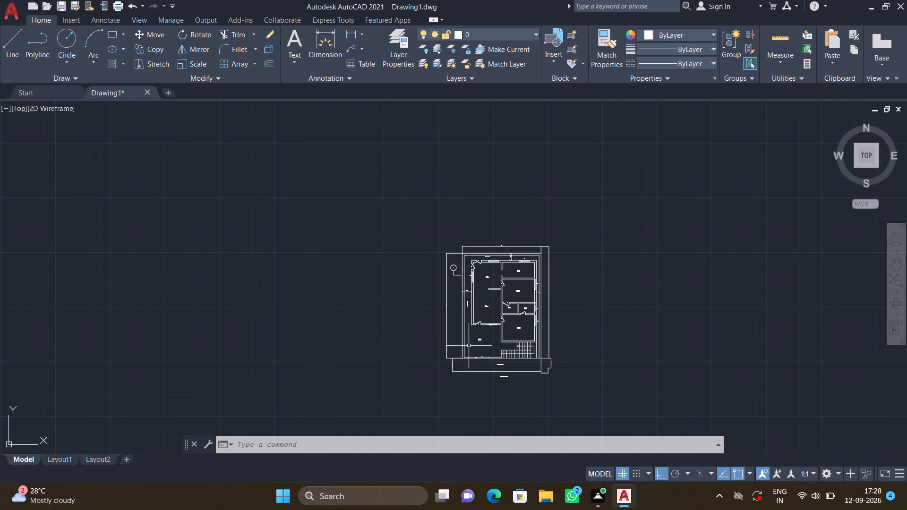
pyautogui.scroll(2, 469, 346)
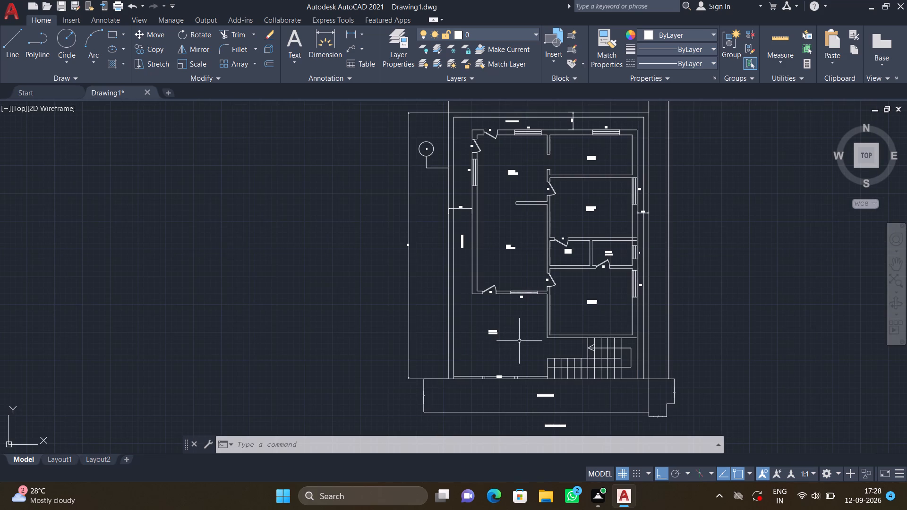
pyautogui.scroll(2, 519, 340)
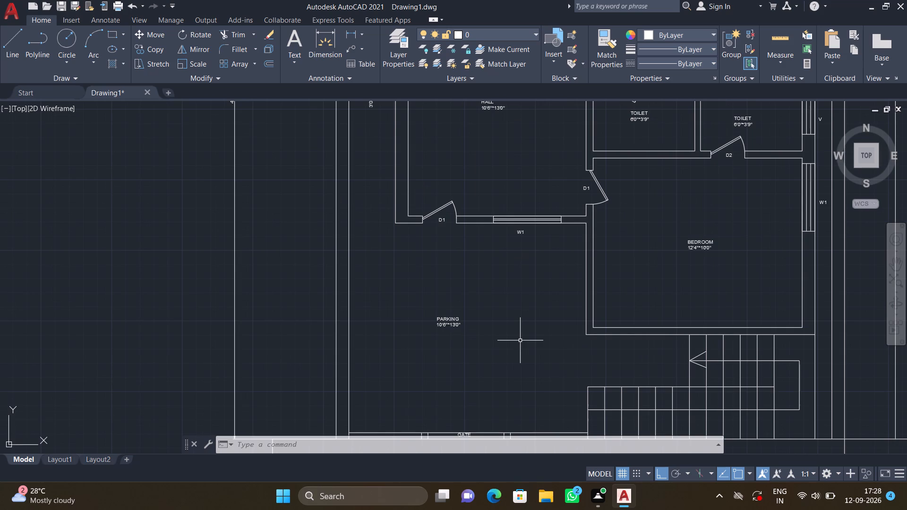
pyautogui.scroll(-1, 520, 340)
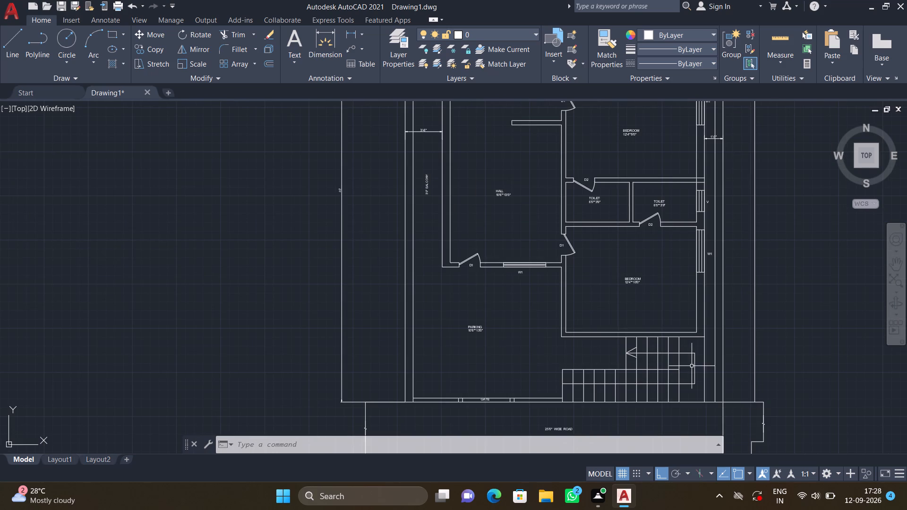
pyautogui.moveTo(693, 366); pyautogui.dragTo(525, 253, button='middle')
pyautogui.scroll(2, 546, 271)
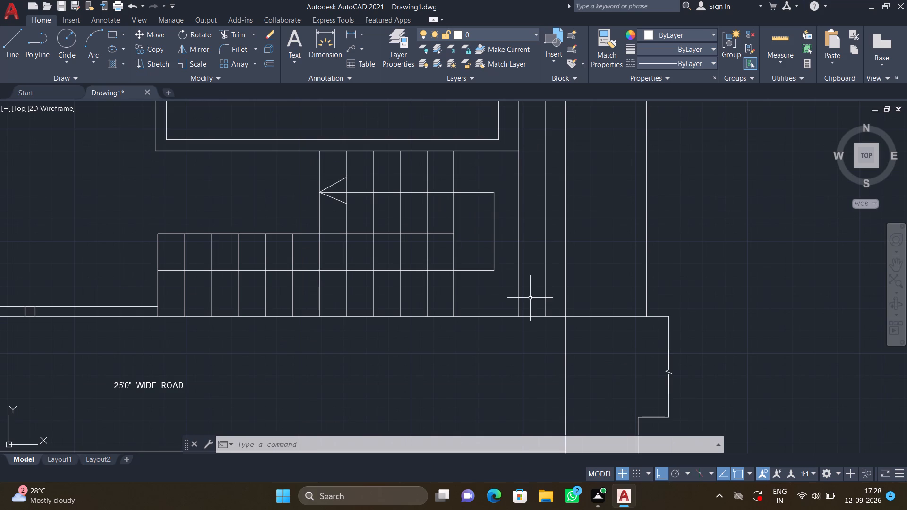
pyautogui.scroll(2, 531, 299)
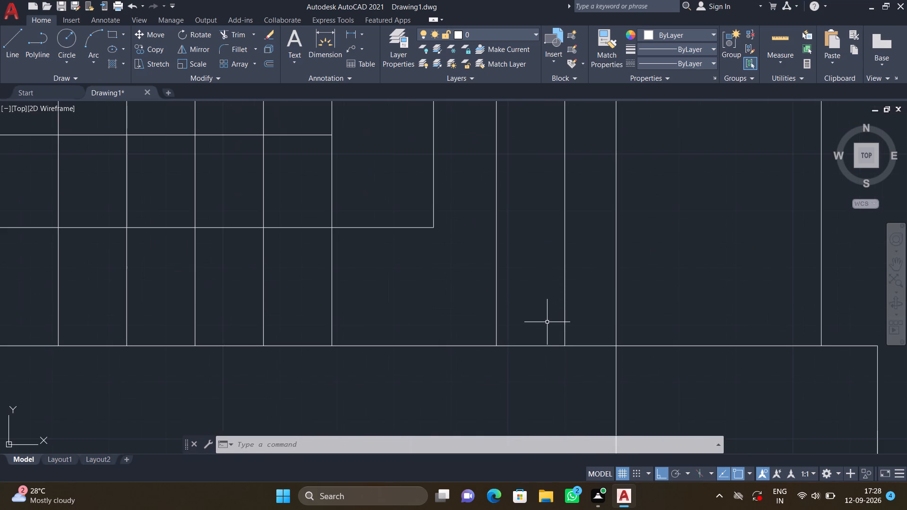
pyautogui.scroll(-2, 524, 324)
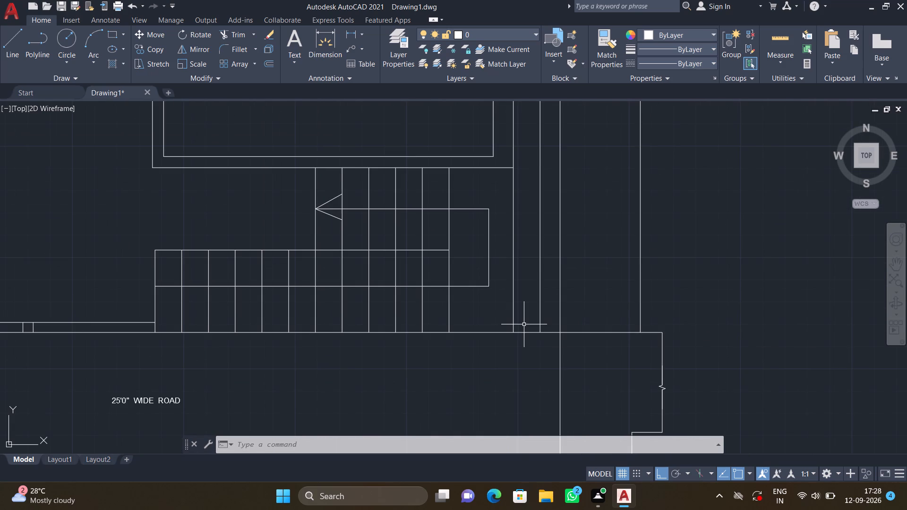
pyautogui.scroll(-2, 524, 324)
pyautogui.scroll(-1, 583, 290)
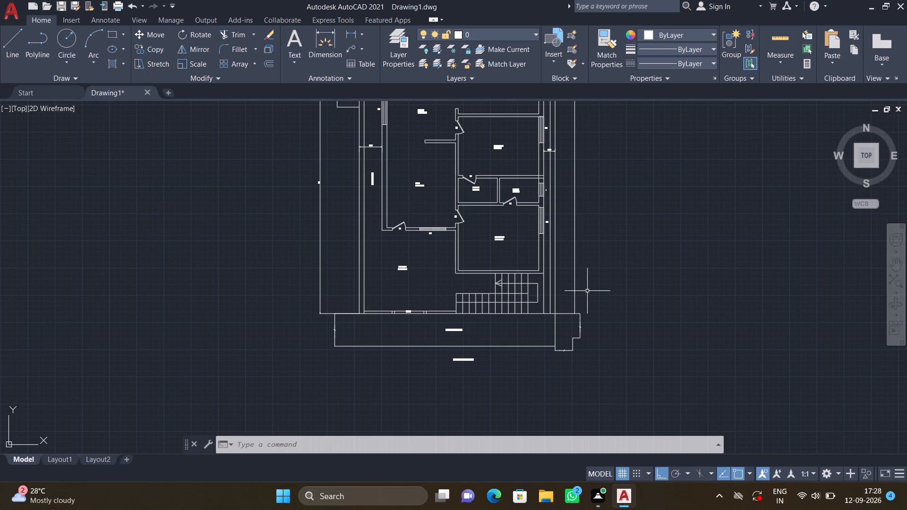
pyautogui.scroll(-1, 587, 291)
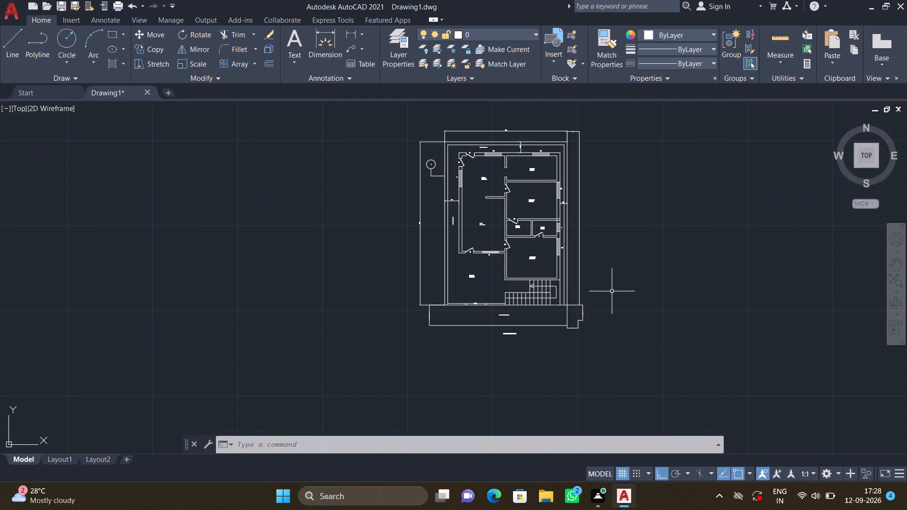
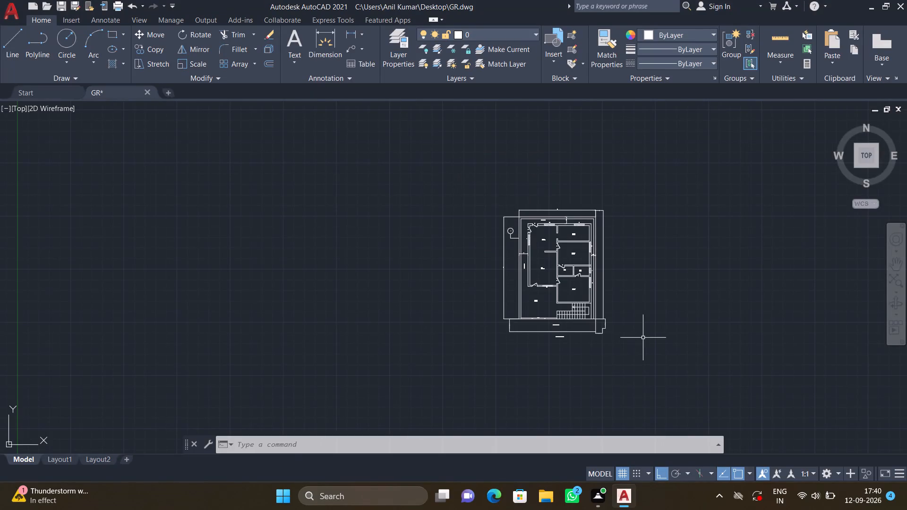
# Draw a 30' by 40' rectangle in the empty space east of the ground floor plan.
pyautogui.moveTo(629, 326); pyautogui.dragTo(537, 314, button='middle')
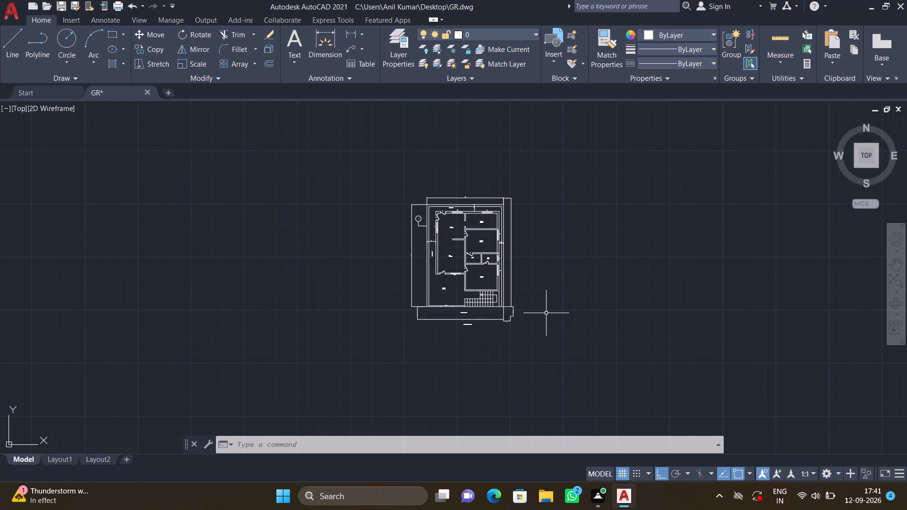
pyautogui.scroll(-1, 542, 313)
pyautogui.scroll(1, 555, 276)
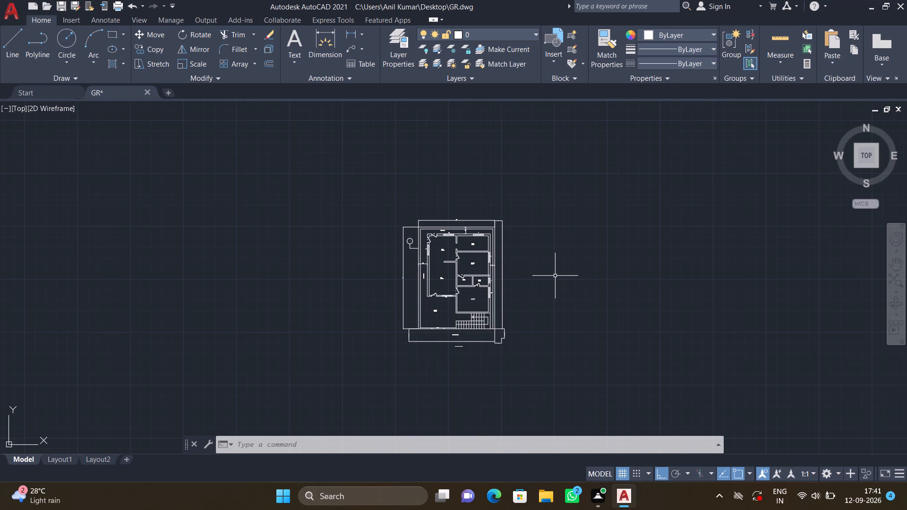
pyautogui.write('REC')
pyautogui.press('Return')
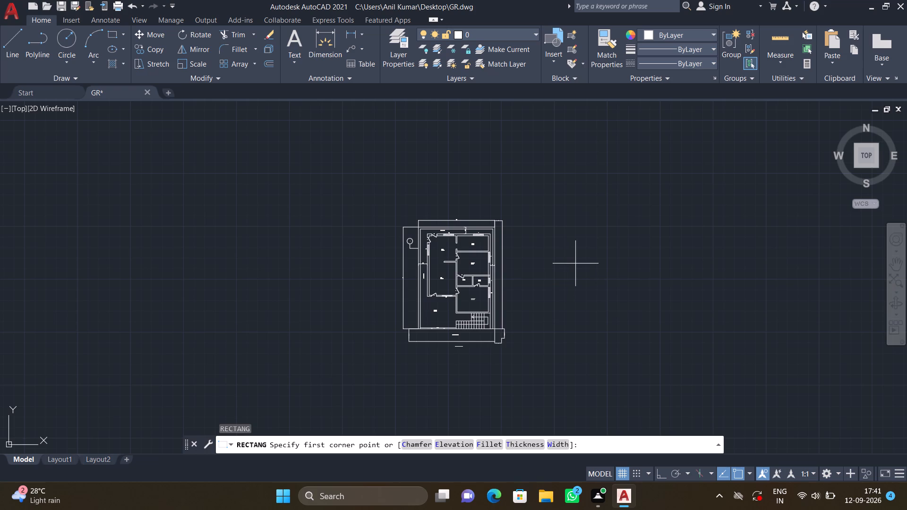
pyautogui.scroll(1, 578, 263)
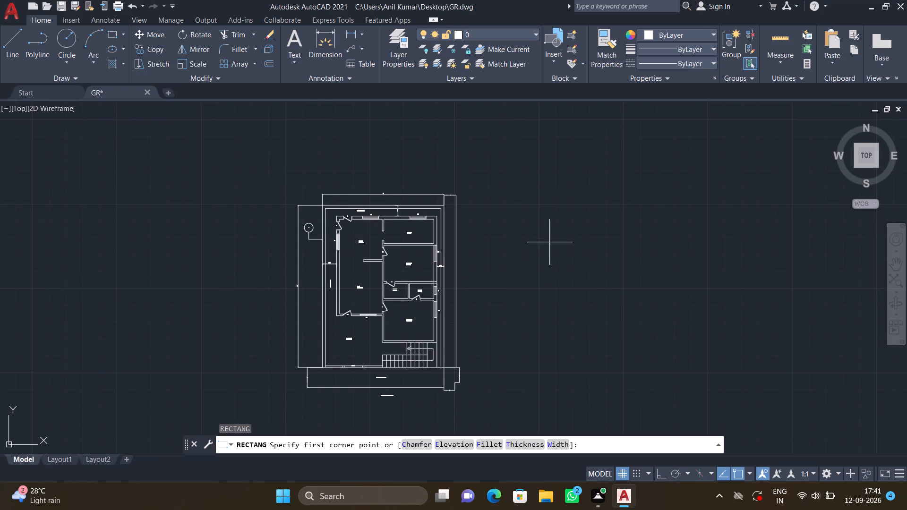
pyautogui.click(561, 208)
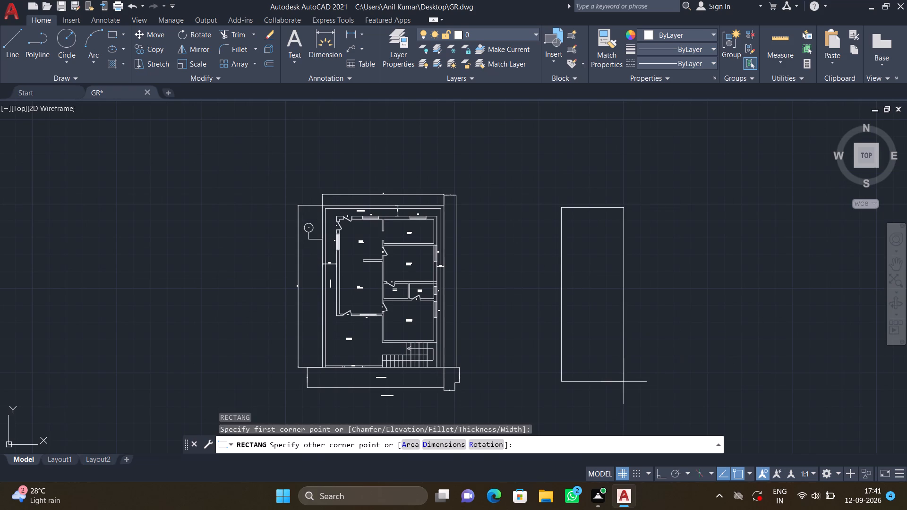
pyautogui.press('d')
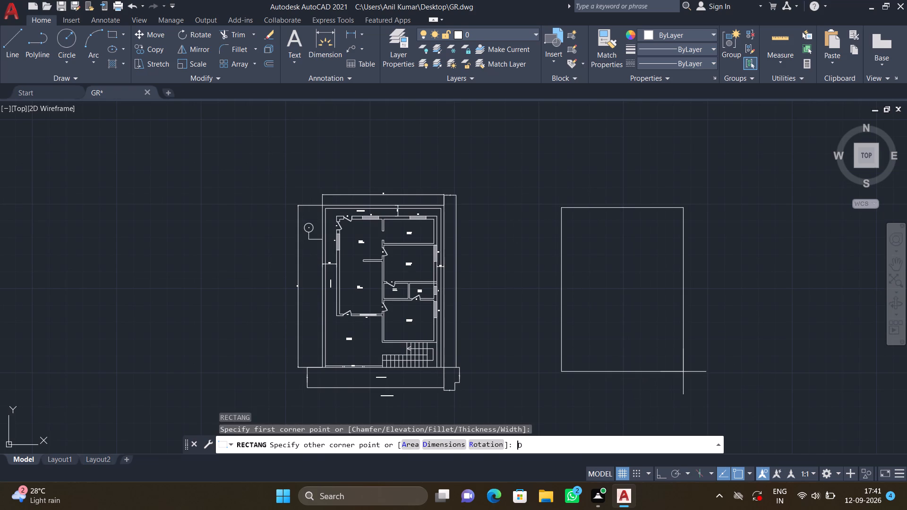
pyautogui.press('Return')
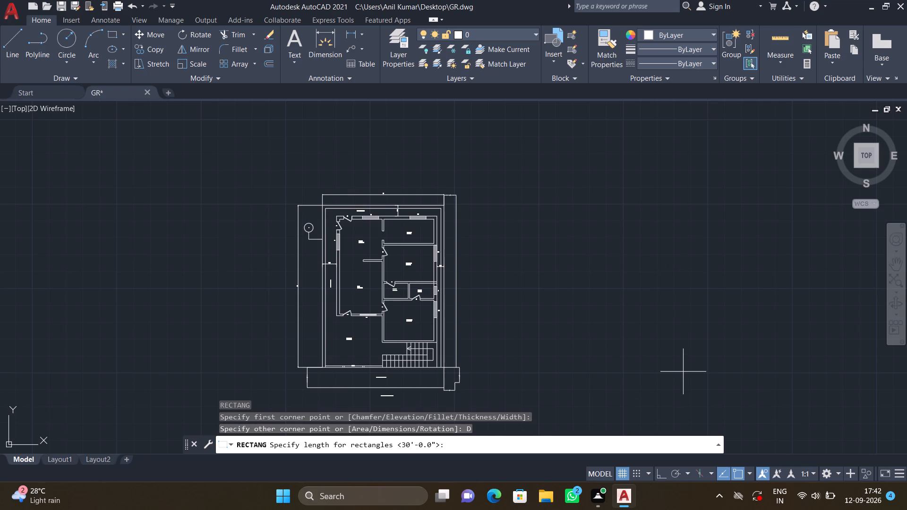
pyautogui.write("30'")
pyautogui.press('Return')
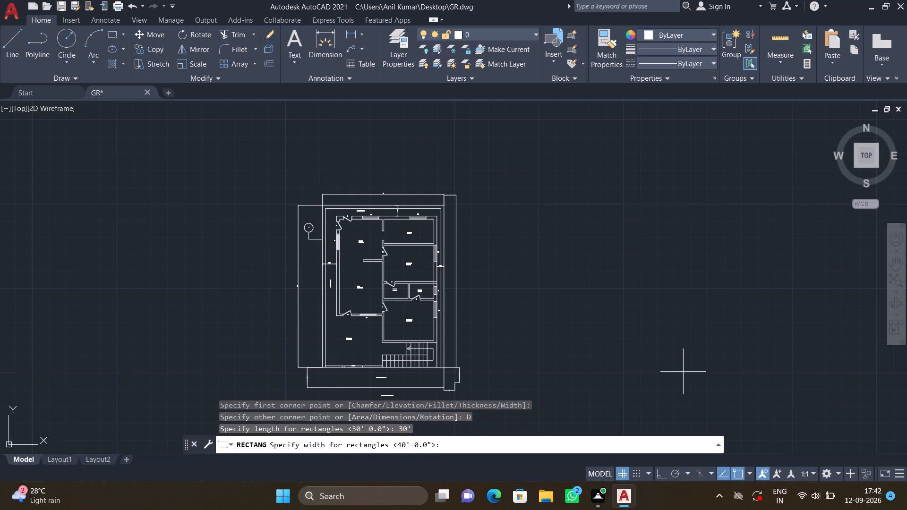
pyautogui.write('40')
pyautogui.press("'")
pyautogui.press('Return')
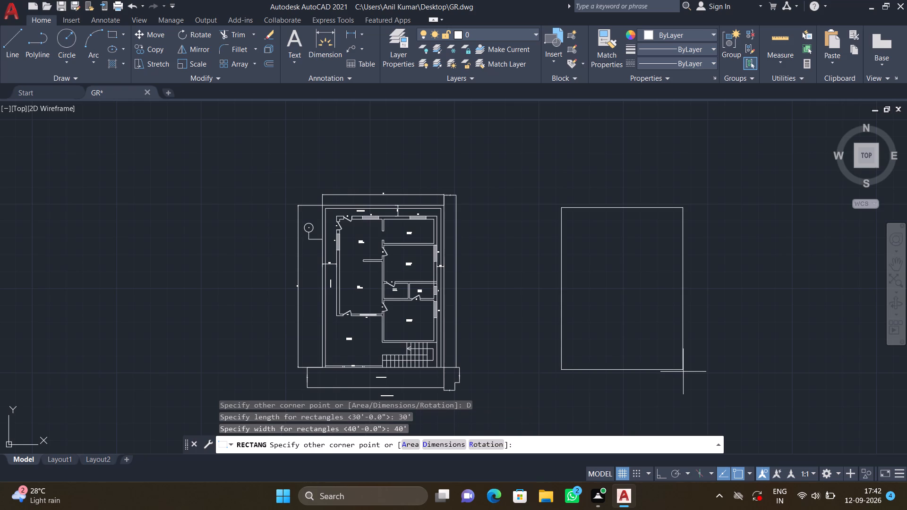
pyautogui.click(605, 399)
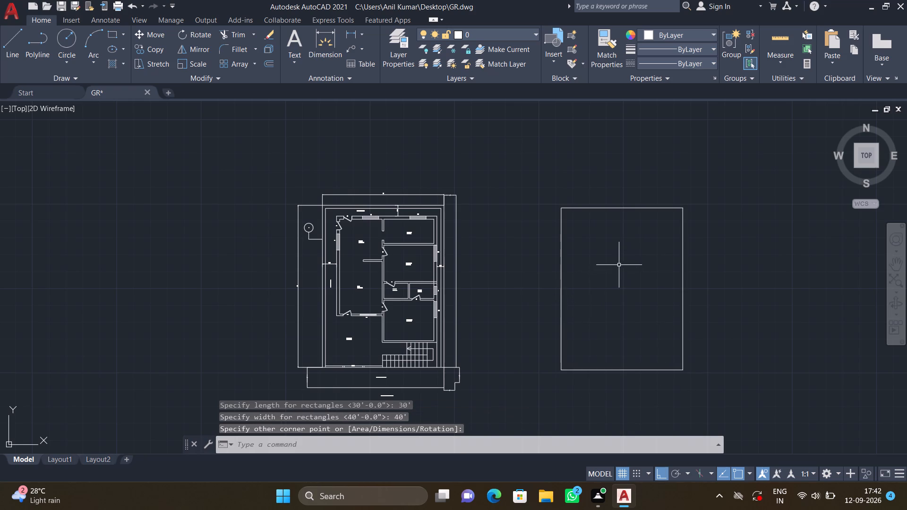
pyautogui.click(627, 286)
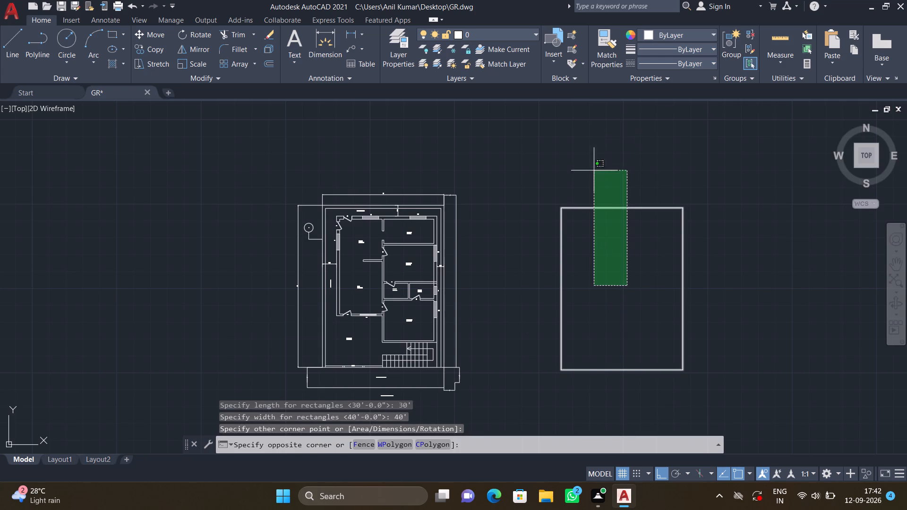
pyautogui.press('Escape')
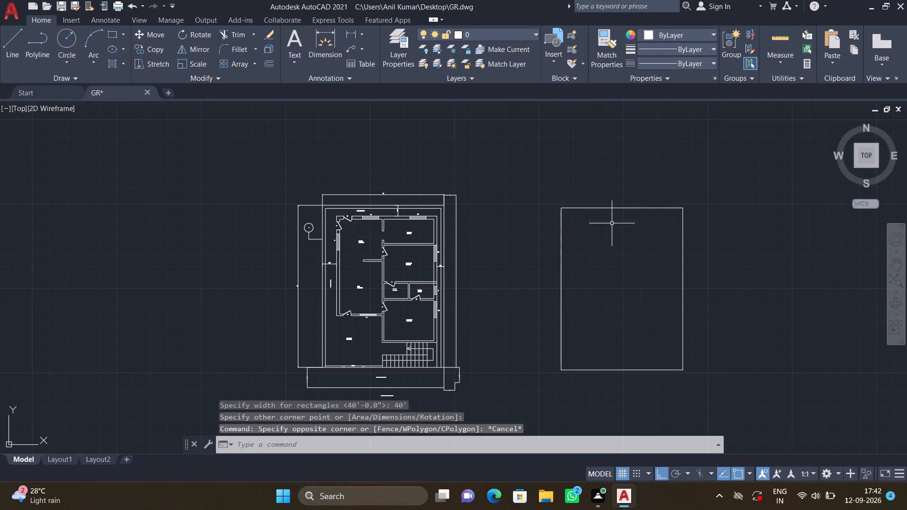
# Offset the new 30' by 40' rectangle 9" inward to form the plot's boundary wall.
pyautogui.scroll(-1, 906, 0)
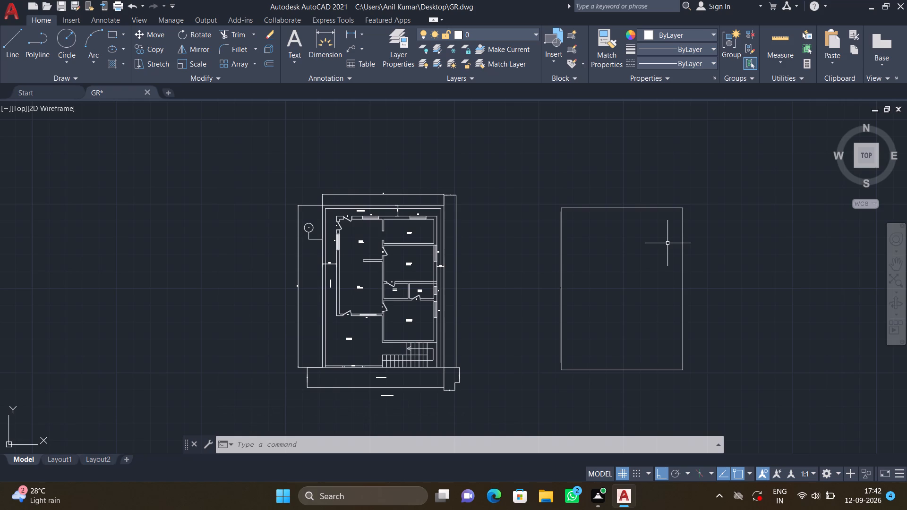
pyautogui.scroll(1, 608, 247)
pyautogui.scroll(-1, 608, 246)
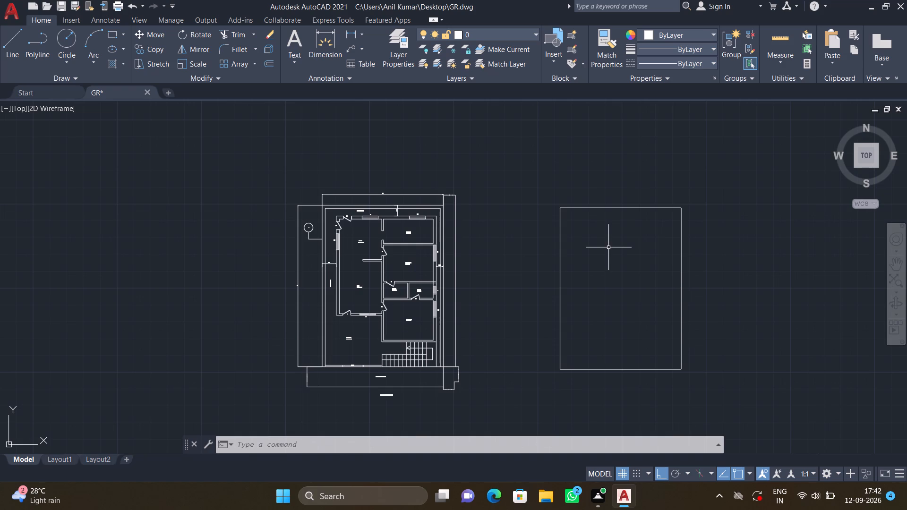
pyautogui.press('o')
pyautogui.press('Return')
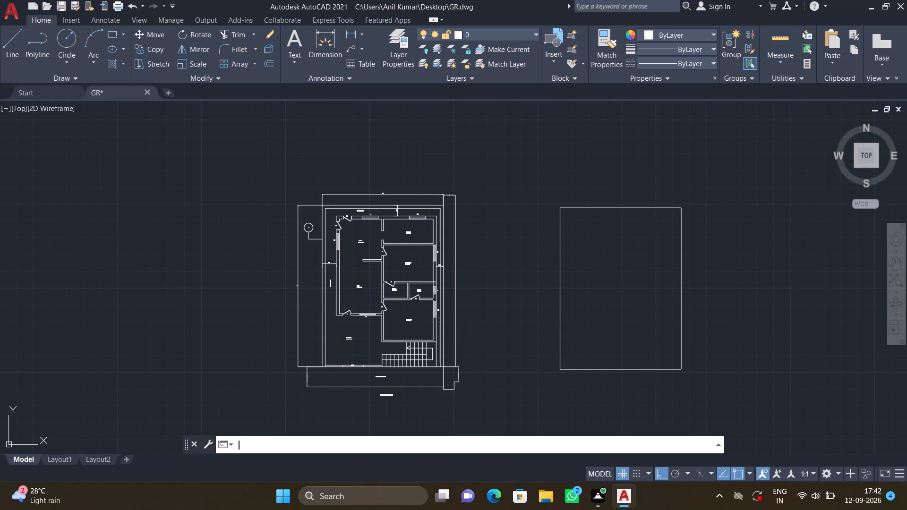
pyautogui.press('9')
pyautogui.hotkey('shift', '"')
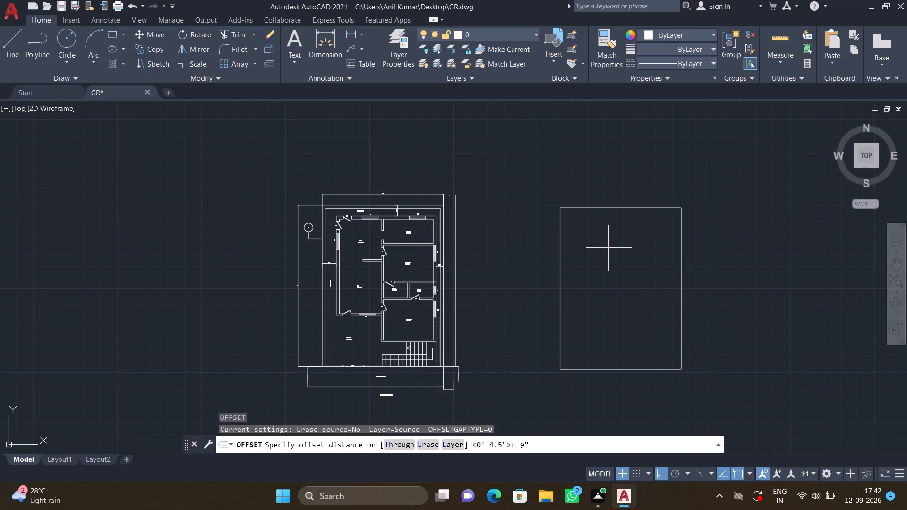
pyautogui.press('Return')
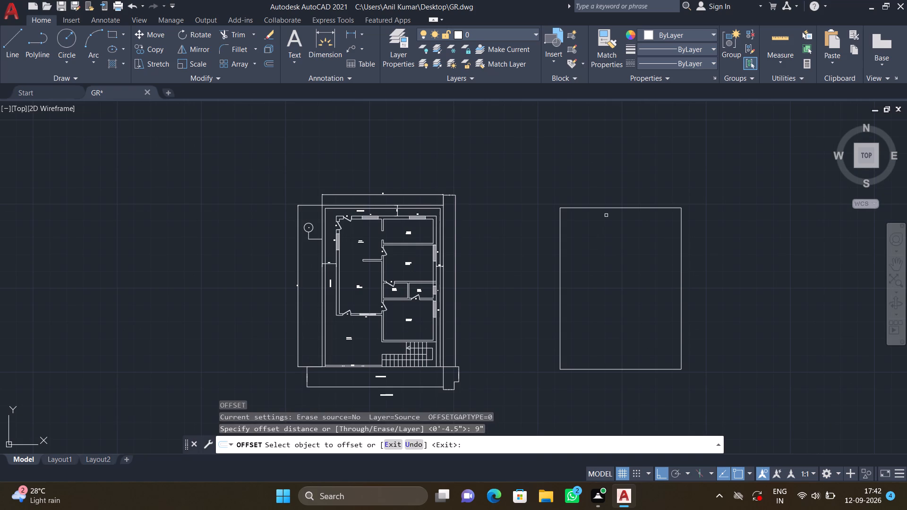
pyautogui.click(613, 208)
pyautogui.click(621, 229)
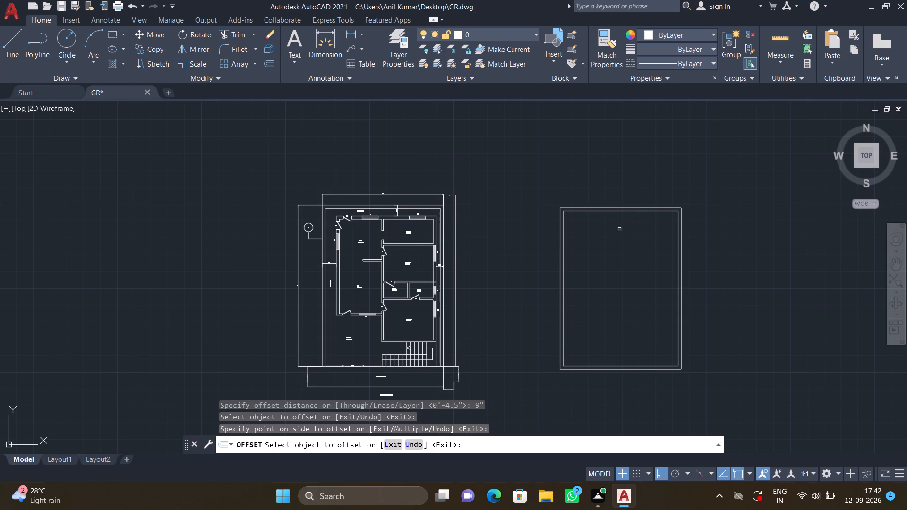
pyautogui.press('Return')
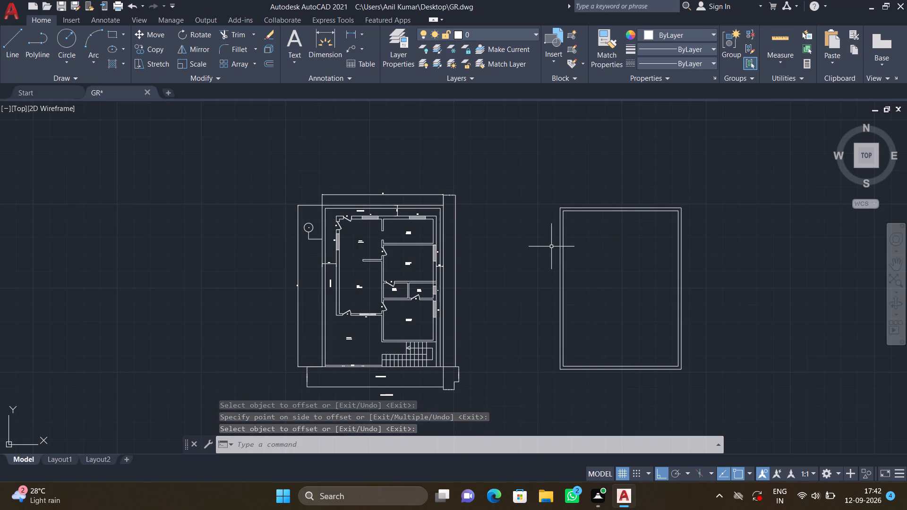
# Examine the north balcony's label and wall-offset dimension near windows W1 and W2 on the ground floor plan, then compare the new outline.
pyautogui.scroll(1, 650, 218)
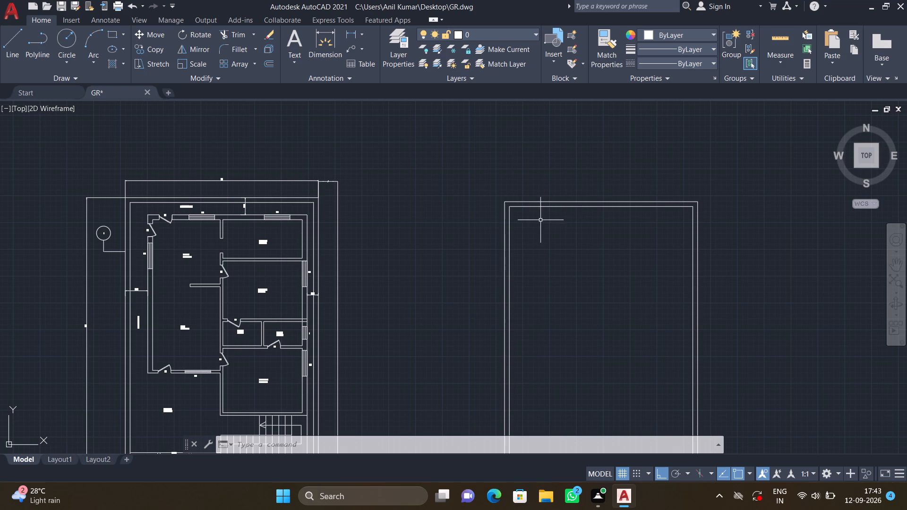
pyautogui.scroll(1, 576, 200)
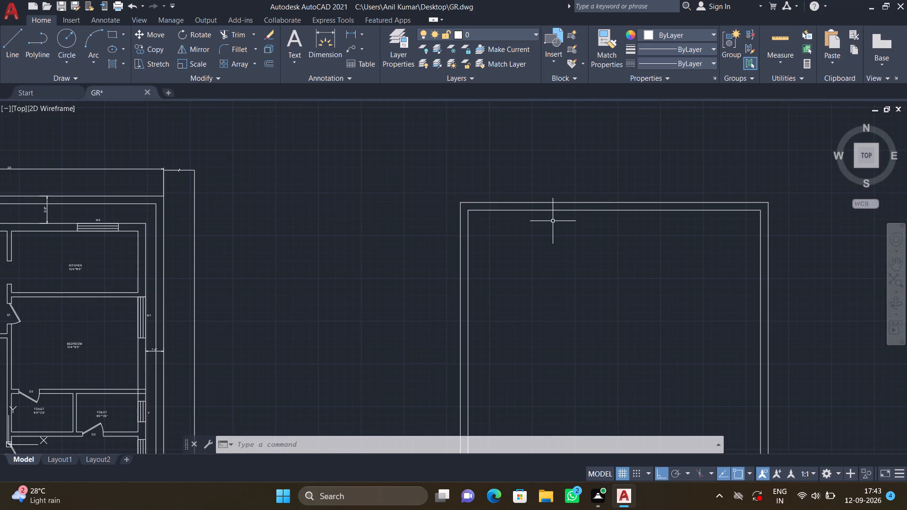
pyautogui.scroll(-1, 496, 236)
pyautogui.scroll(1, 157, 204)
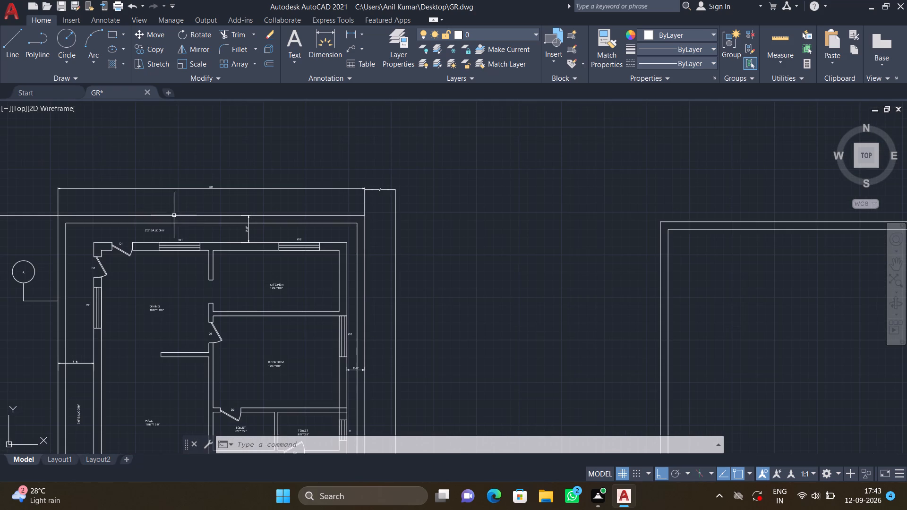
pyautogui.scroll(3, 227, 231)
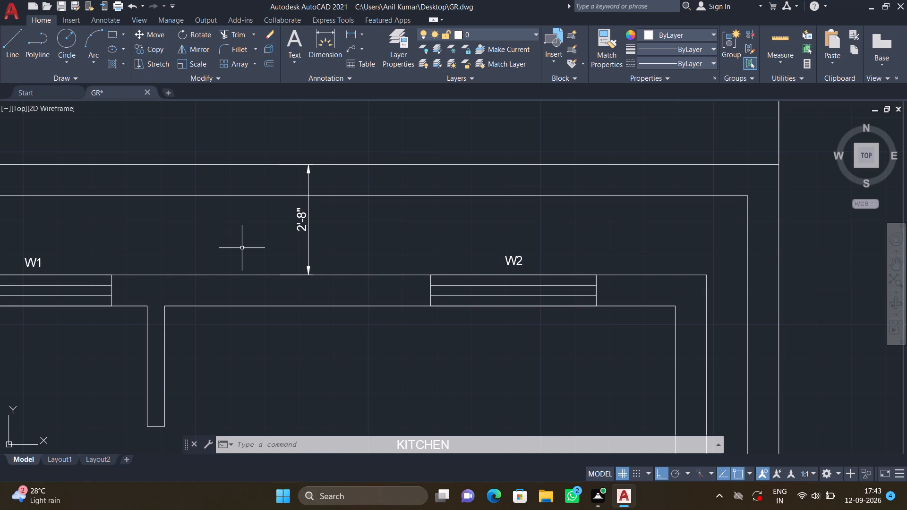
pyautogui.scroll(-1, 242, 248)
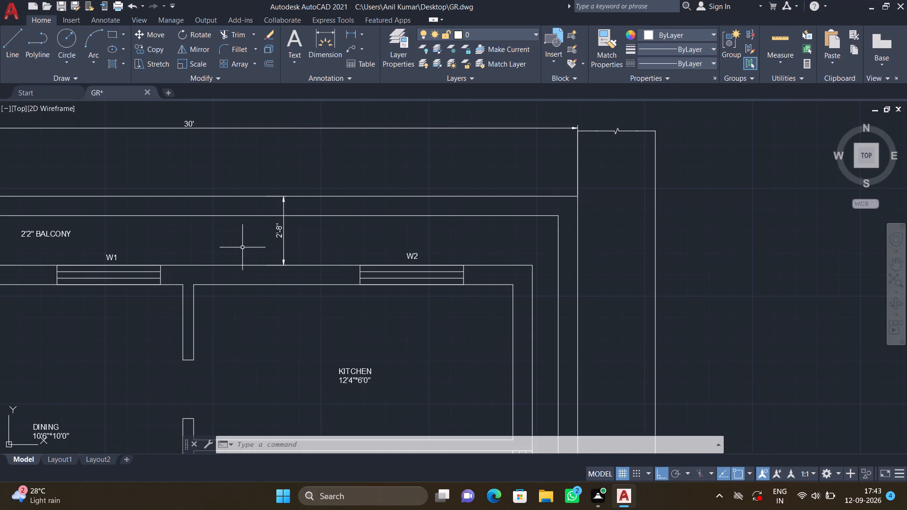
pyautogui.scroll(-1, 242, 247)
pyautogui.scroll(-1, 291, 248)
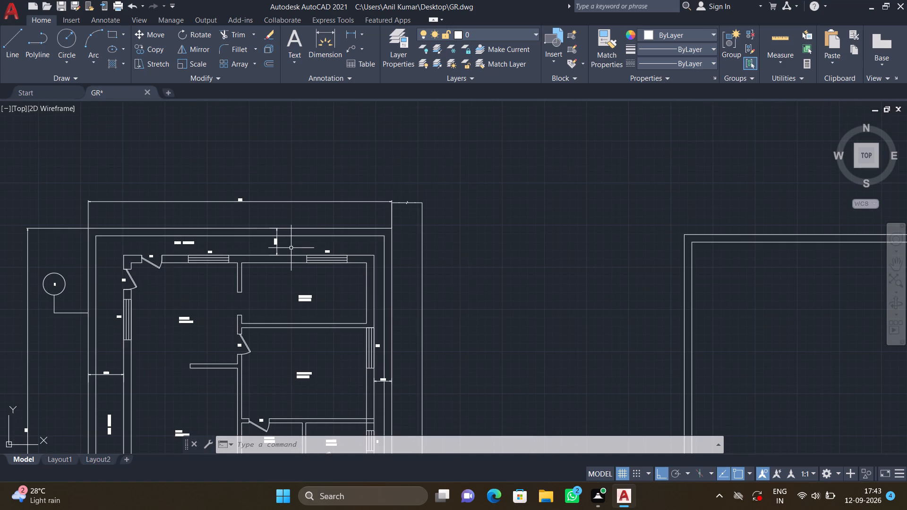
pyautogui.scroll(-2, 385, 255)
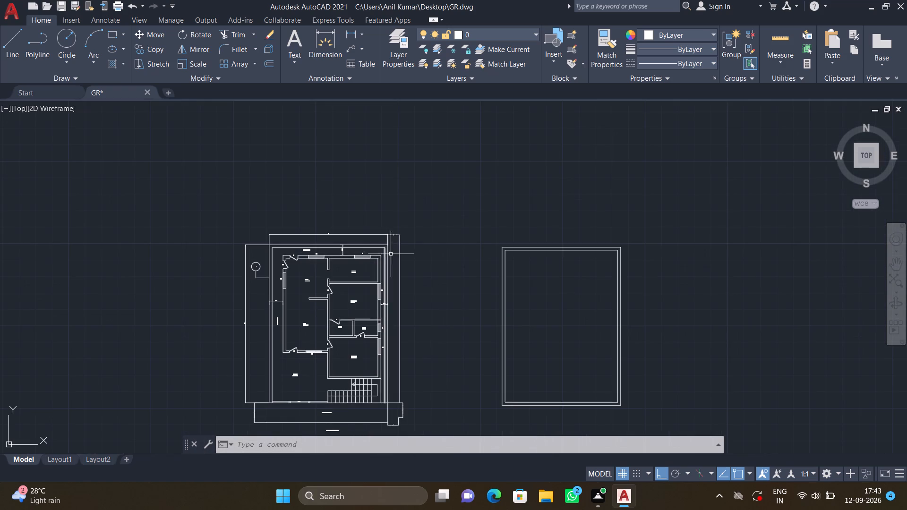
pyautogui.scroll(1, 544, 255)
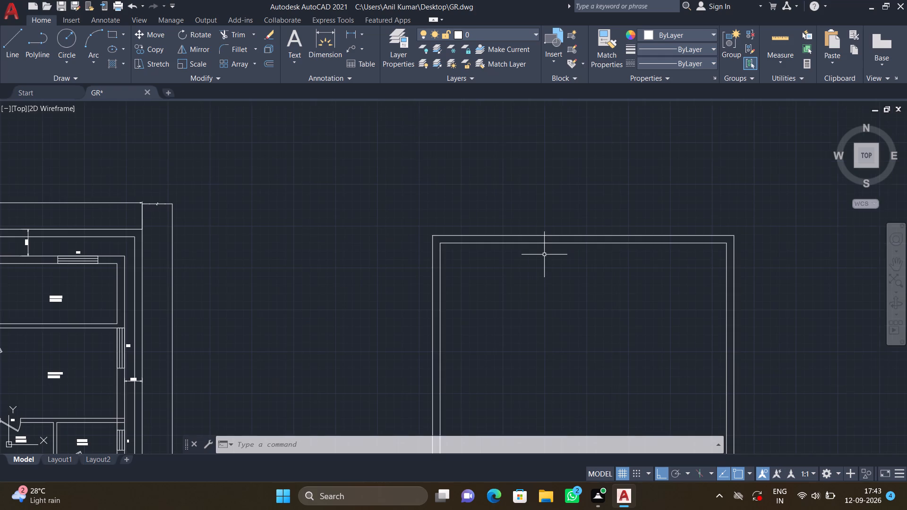
pyautogui.scroll(1, 544, 255)
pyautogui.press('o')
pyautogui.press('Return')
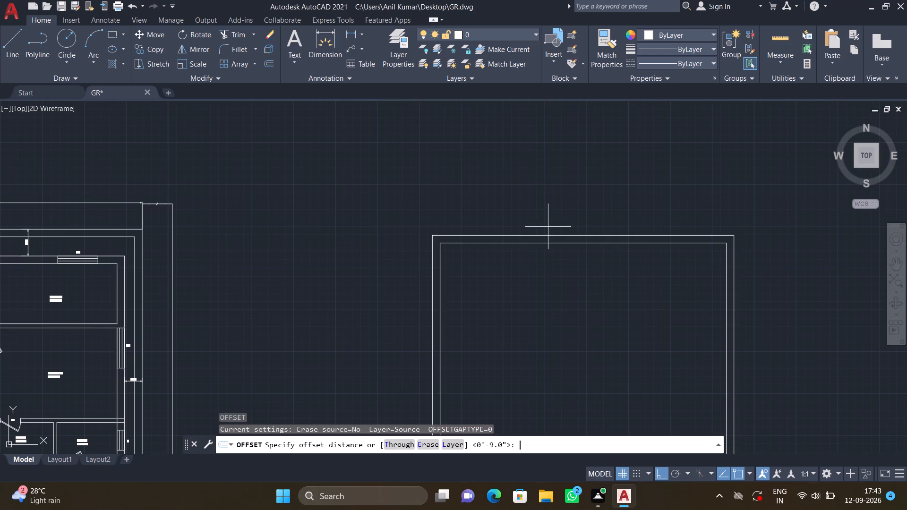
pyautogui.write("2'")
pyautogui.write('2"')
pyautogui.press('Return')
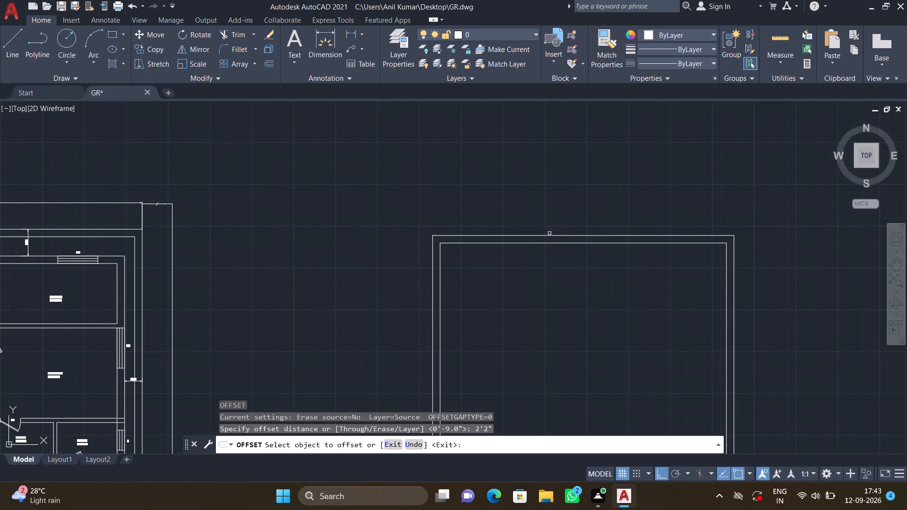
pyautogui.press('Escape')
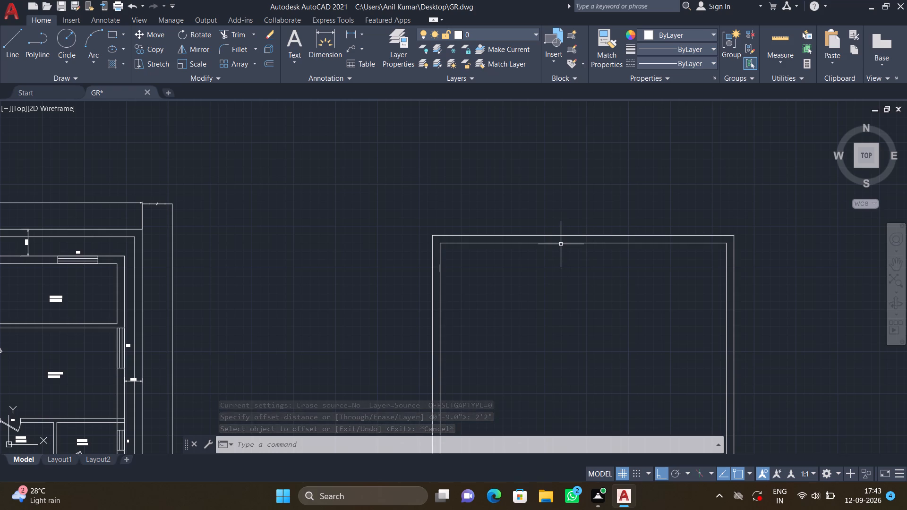
# Explode both the inner and outer rectangles of the new 30' by 40' plan into separate lines.
pyautogui.click(560, 242)
pyautogui.press('x')
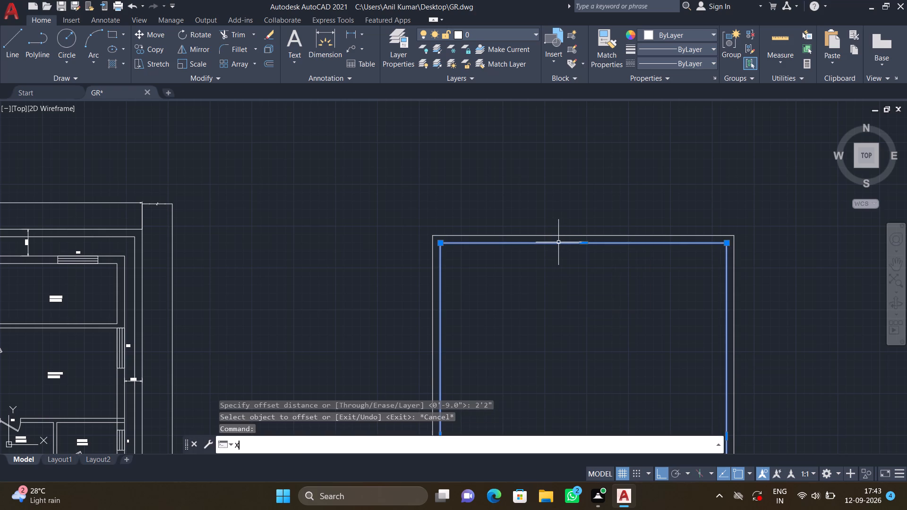
pyautogui.press('Return')
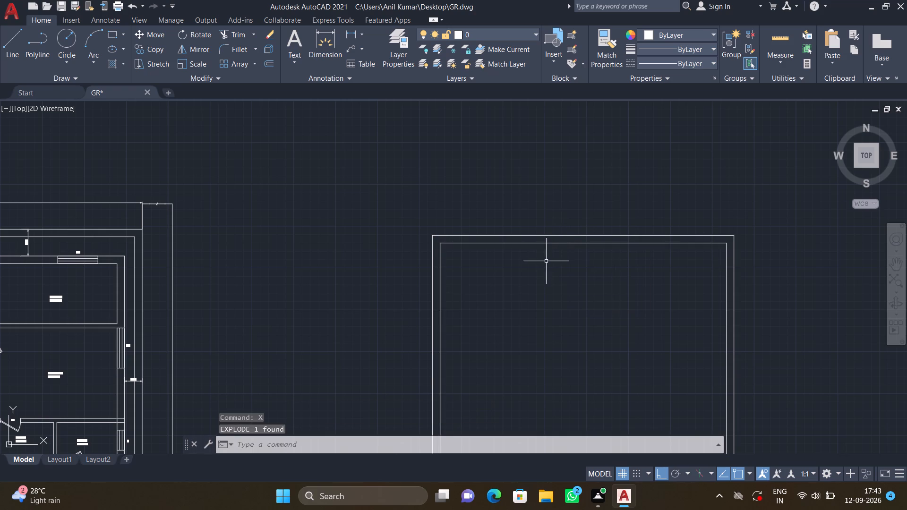
pyautogui.click(539, 236)
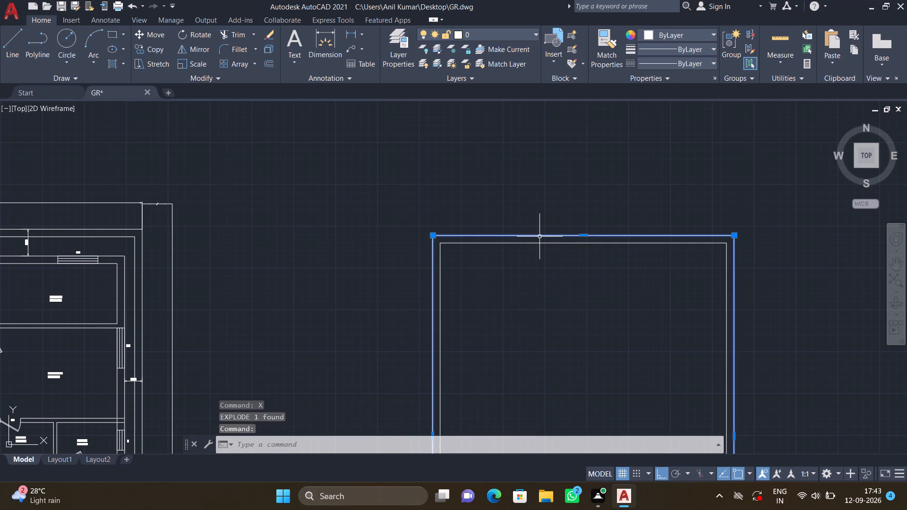
pyautogui.press('x')
pyautogui.press('Return')
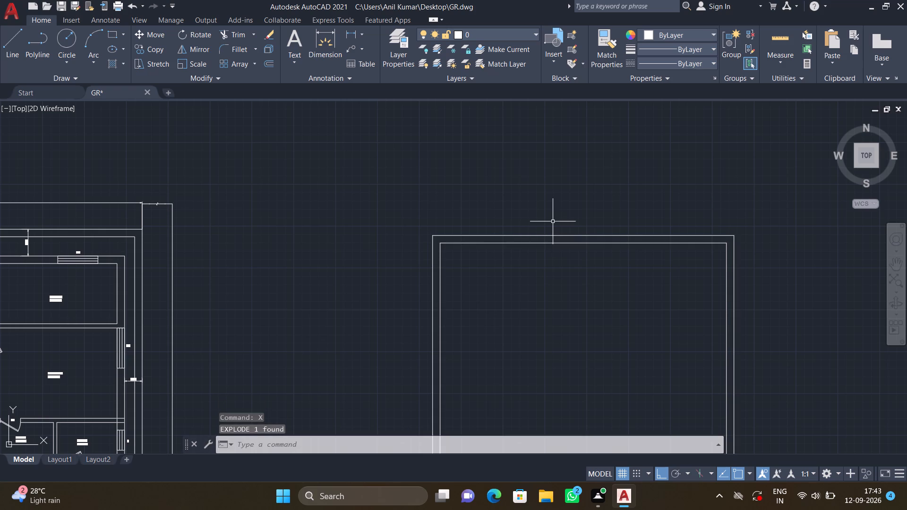
# Offset the outer north boundary line of the new plan 2'2" outward to the north.
pyautogui.press('o')
pyautogui.press('Return')
pyautogui.write("2'")
pyautogui.write('2"')
pyautogui.press('Return')
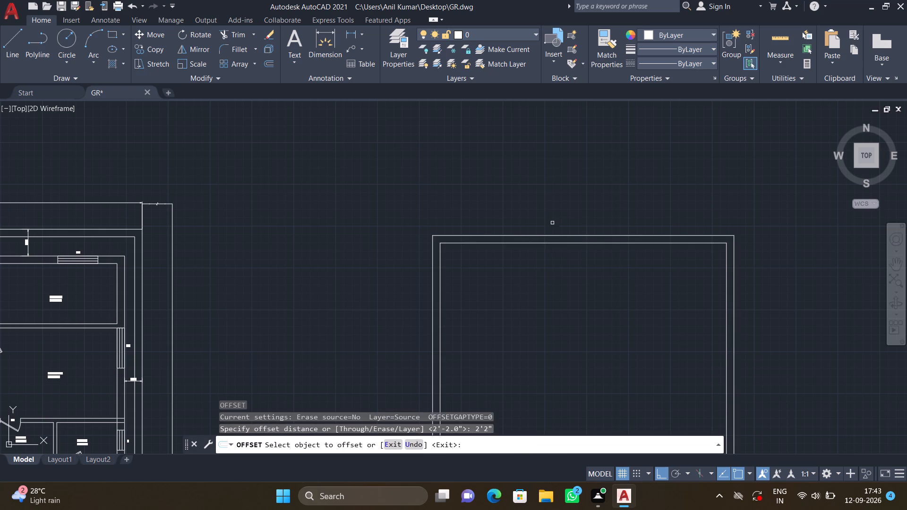
pyautogui.click(563, 234)
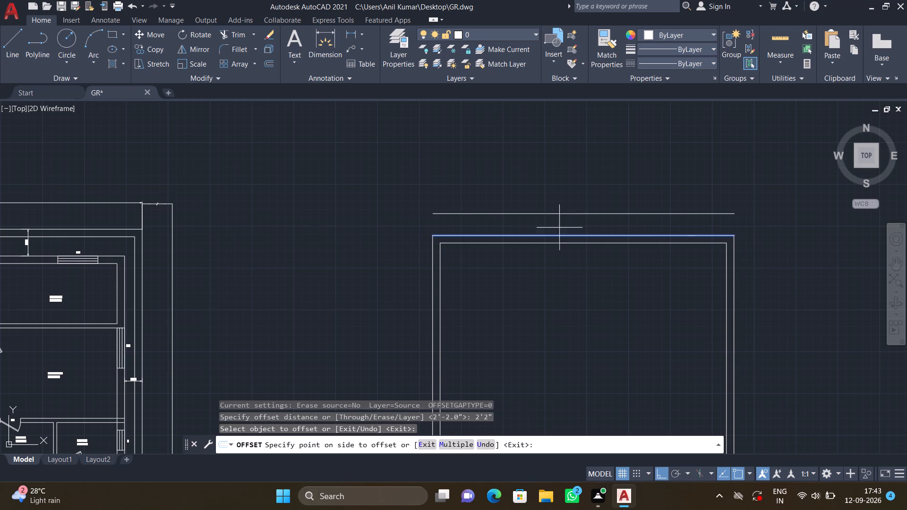
pyautogui.click(553, 199)
pyautogui.press('Return')
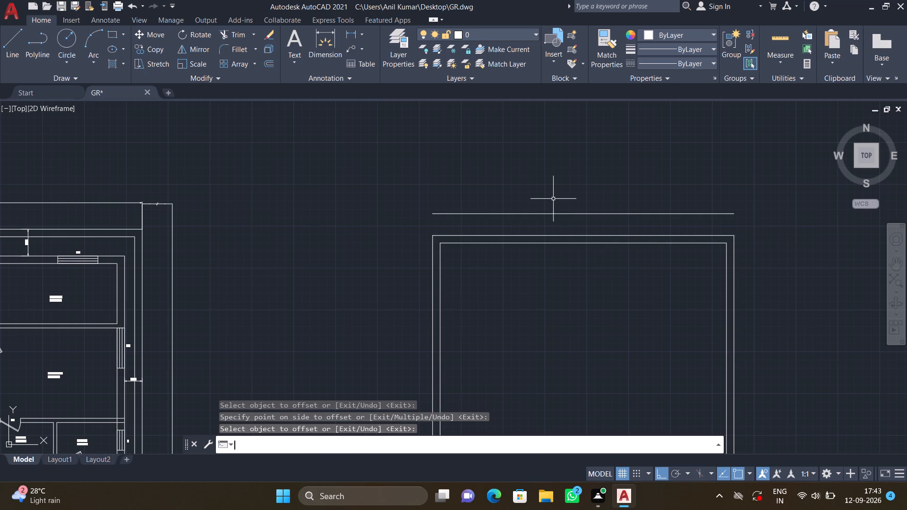
# Offset the outer west boundary line of the new plan 3' outward to the west.
pyautogui.scroll(-2, 523, 209)
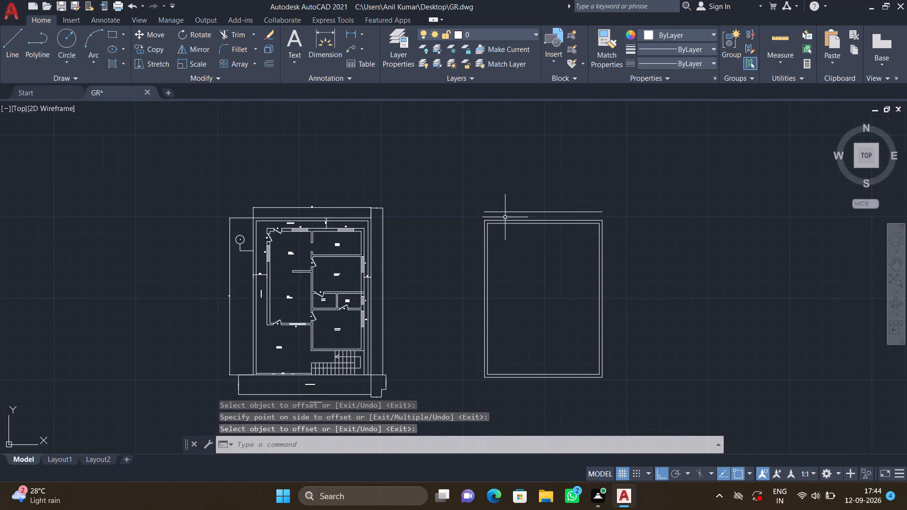
pyautogui.scroll(2, 478, 252)
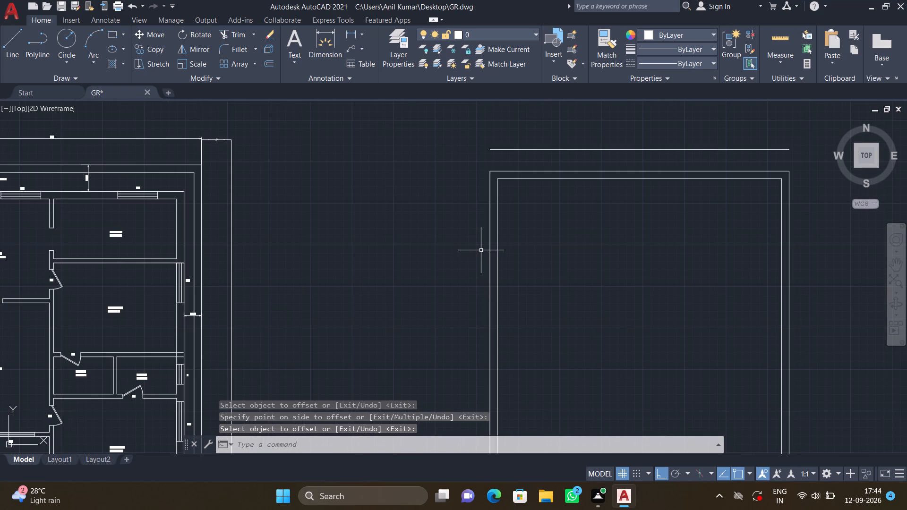
pyautogui.press('o')
pyautogui.press('Return')
pyautogui.write("3'")
pyautogui.press('Return')
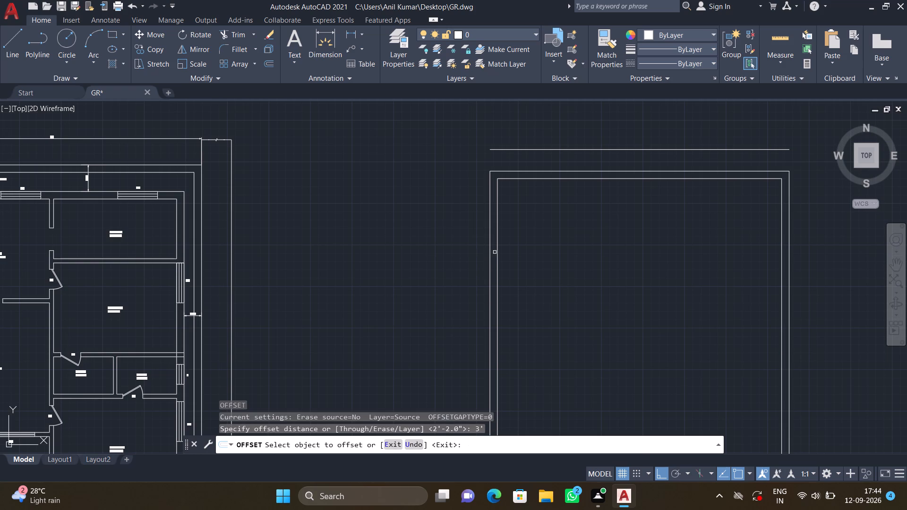
pyautogui.click(490, 251)
pyautogui.click(466, 255)
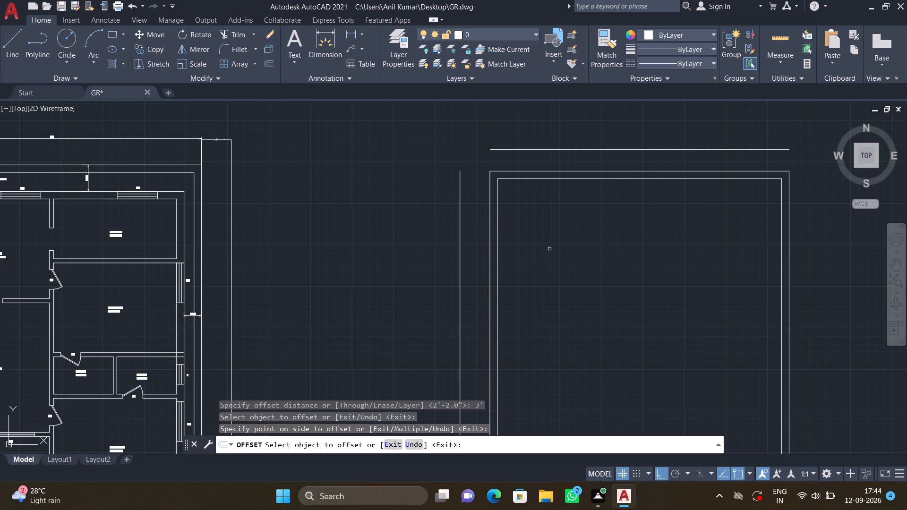
pyautogui.press('Return')
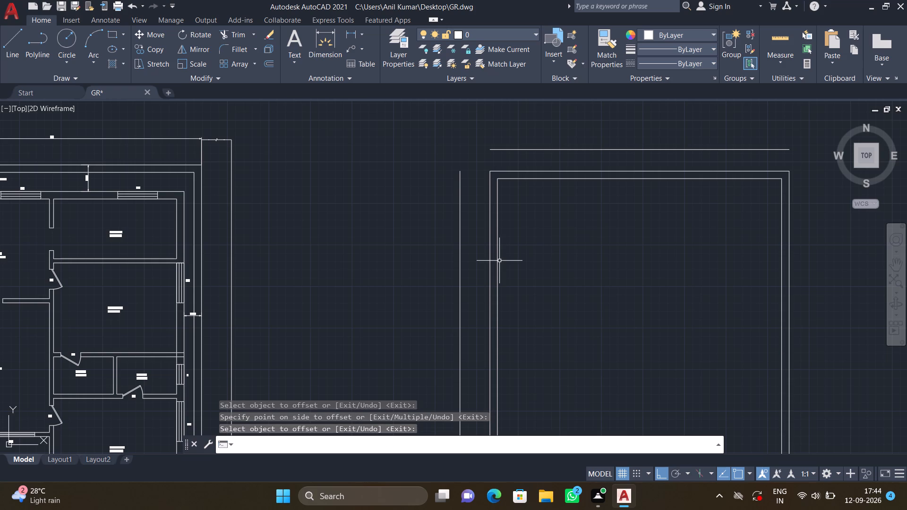
# Offset the outer south boundary line of the new plan 6' outward to the south.
pyautogui.scroll(-2, 499, 261)
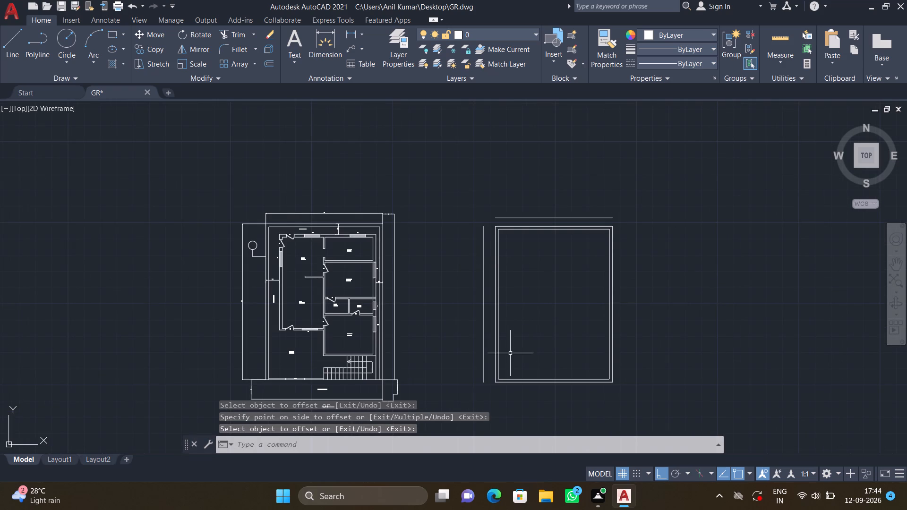
pyautogui.moveTo(510, 353); pyautogui.dragTo(460, 185, button='middle')
pyautogui.scroll(1, 437, 220)
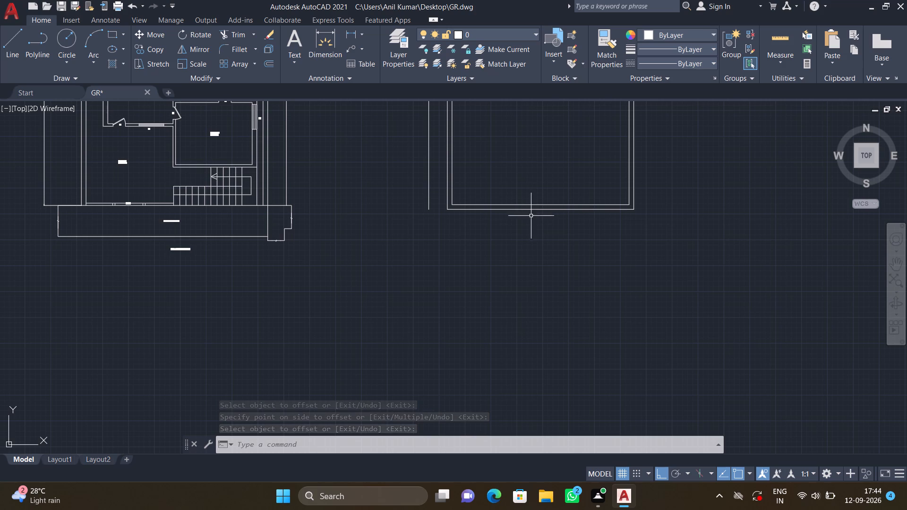
pyautogui.scroll(1, 524, 218)
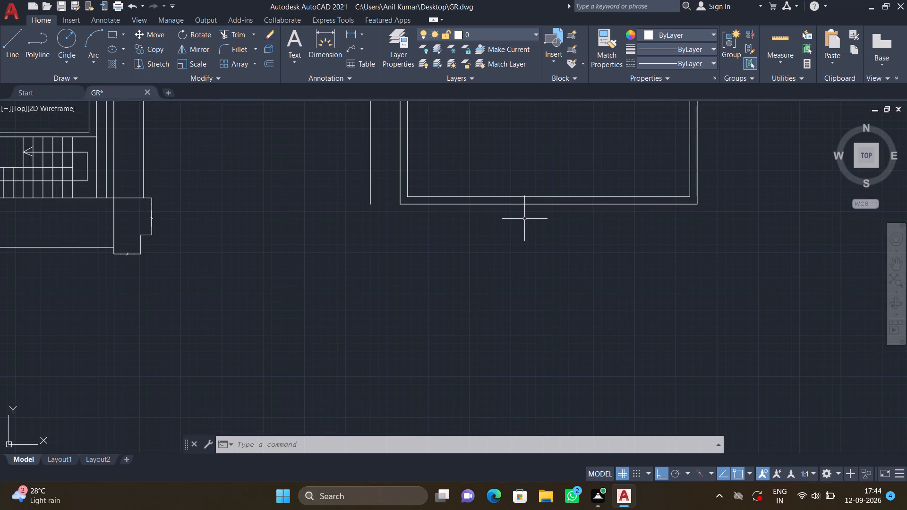
pyautogui.press('o')
pyautogui.press('Return')
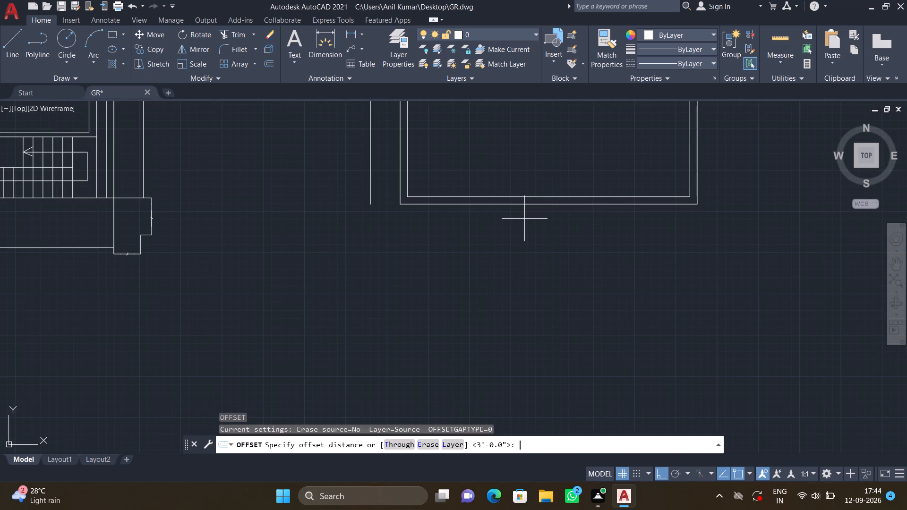
pyautogui.press('6')
pyautogui.press("'")
pyautogui.press('Return')
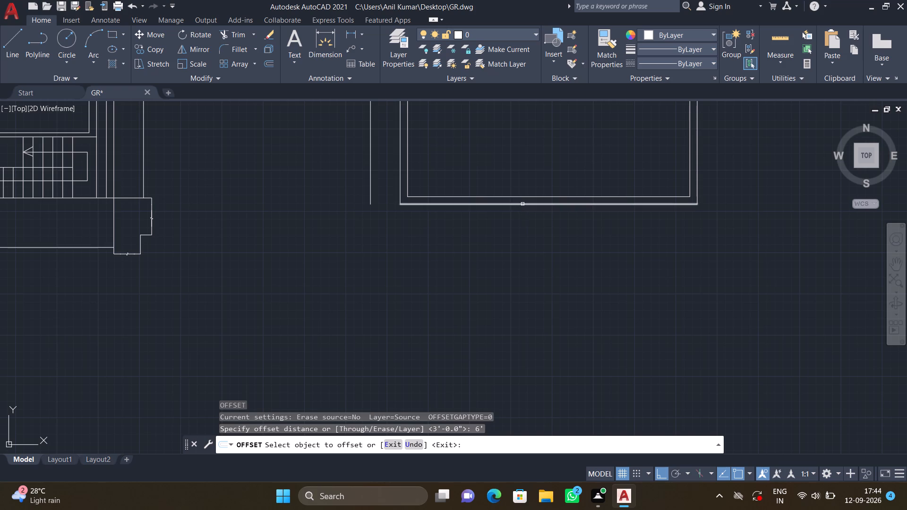
pyautogui.click(522, 204)
pyautogui.click(510, 252)
pyautogui.press('Return')
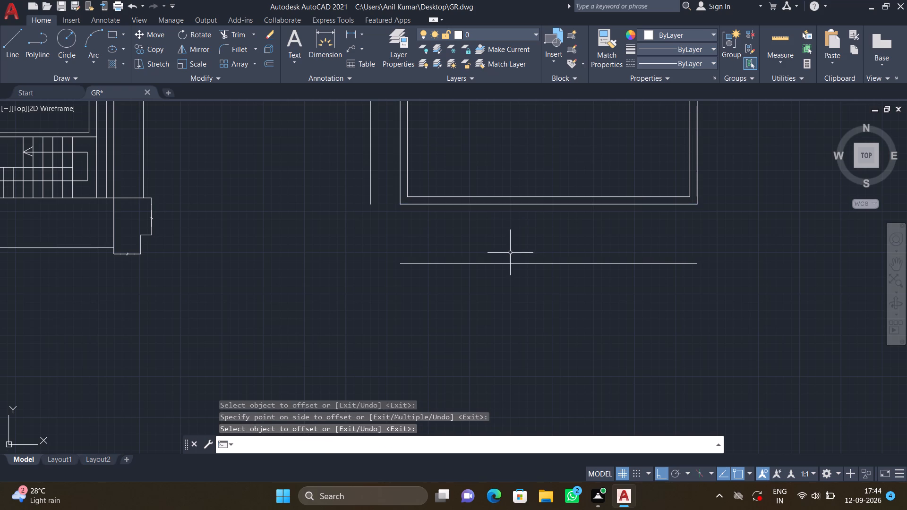
# Draw a vertical line from the west offset line's south end down to the level of the south offset line.
pyautogui.scroll(-1, 338, 262)
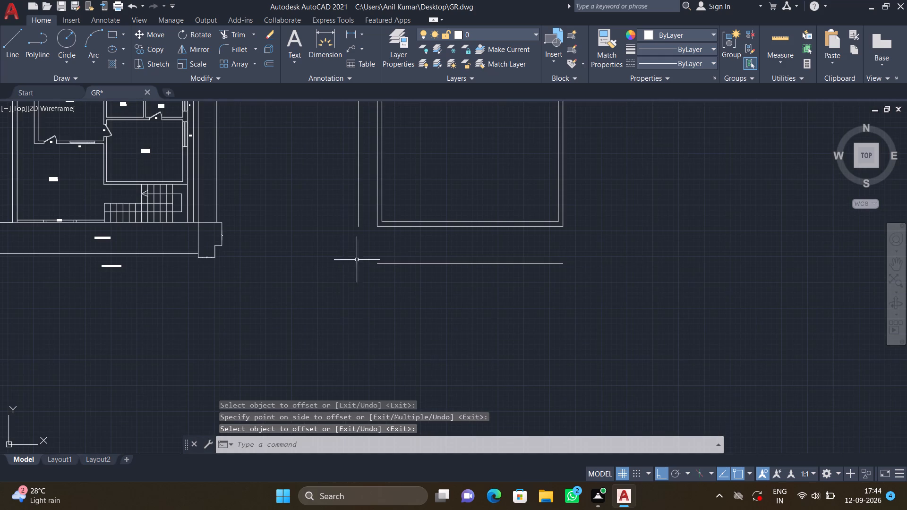
pyautogui.moveTo(390, 248); pyautogui.dragTo(439, 319, button='middle')
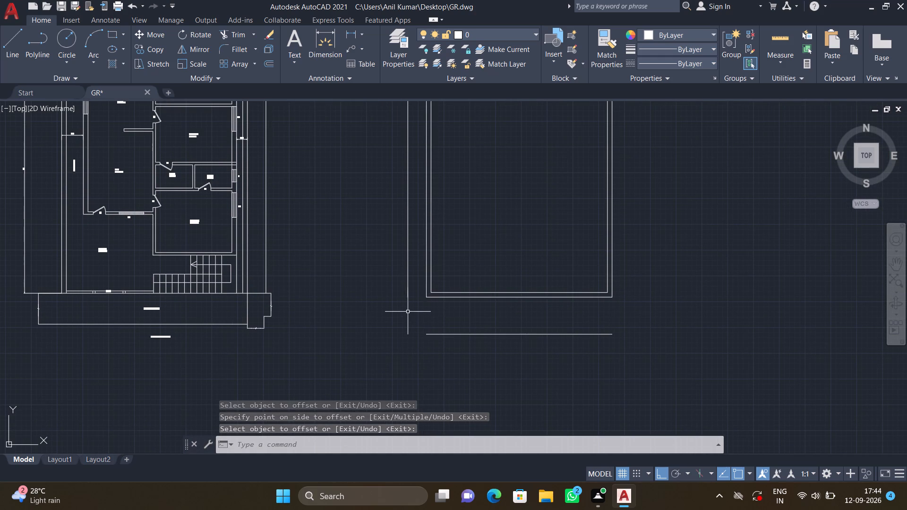
pyautogui.scroll(1, 404, 311)
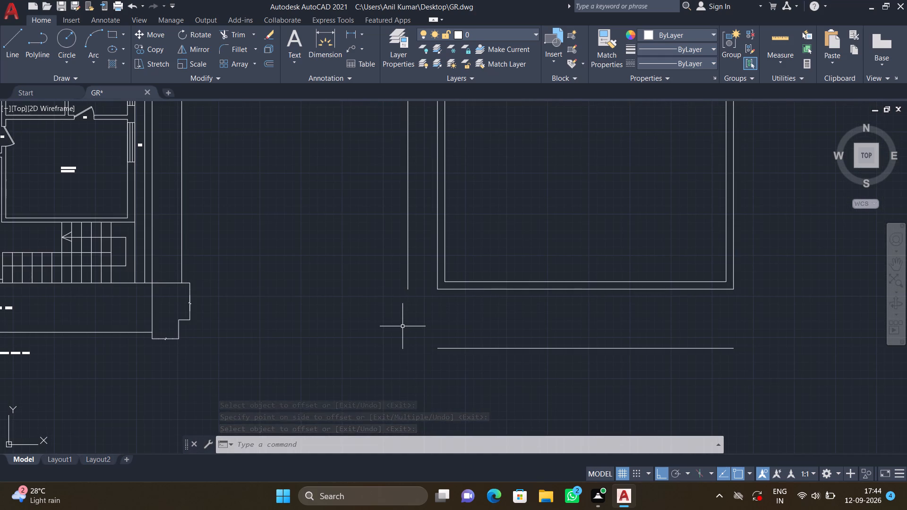
pyautogui.press('l')
pyautogui.press('Return')
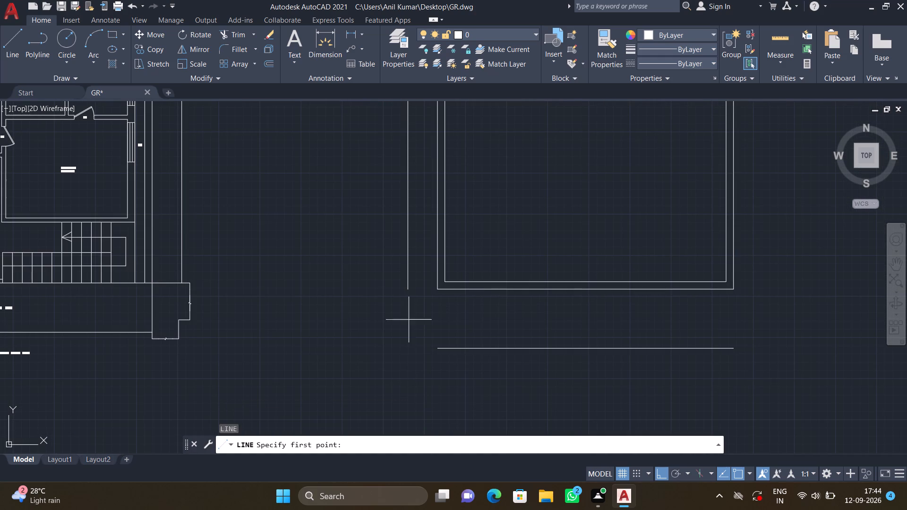
pyautogui.click(405, 289)
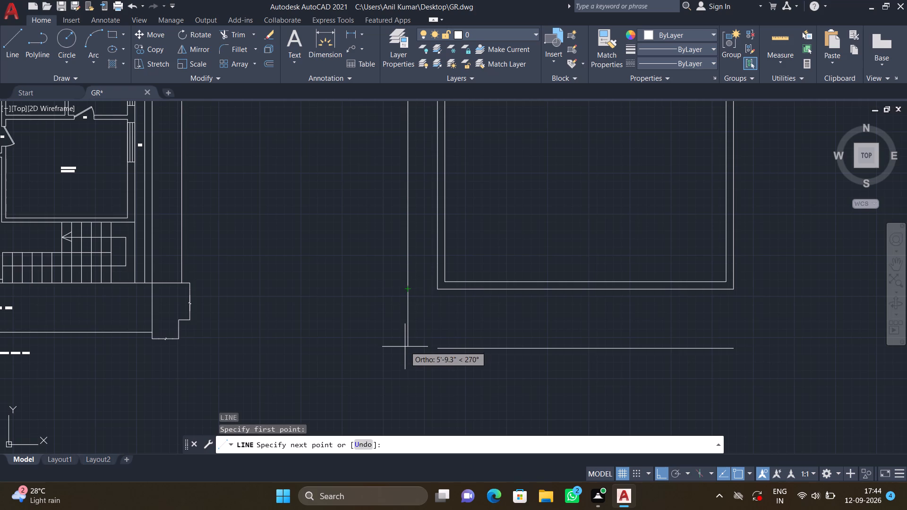
pyautogui.scroll(2, 407, 350)
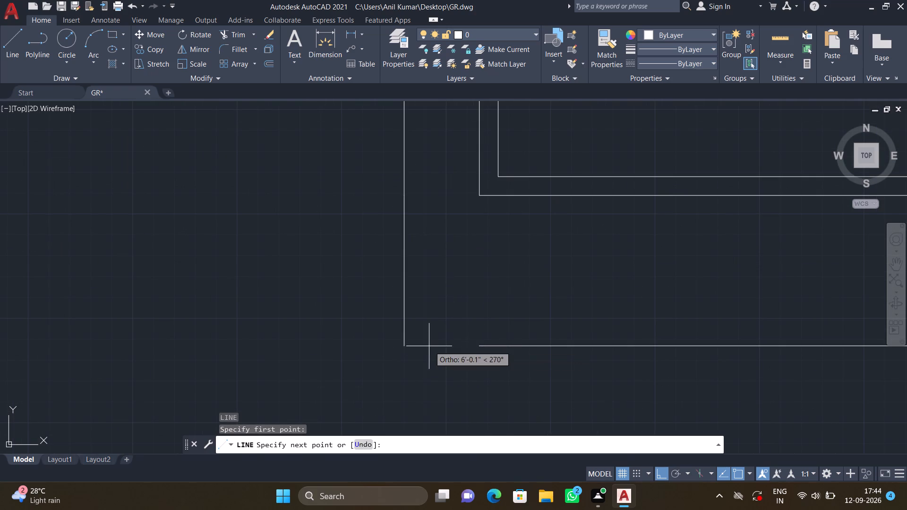
pyautogui.click(404, 345)
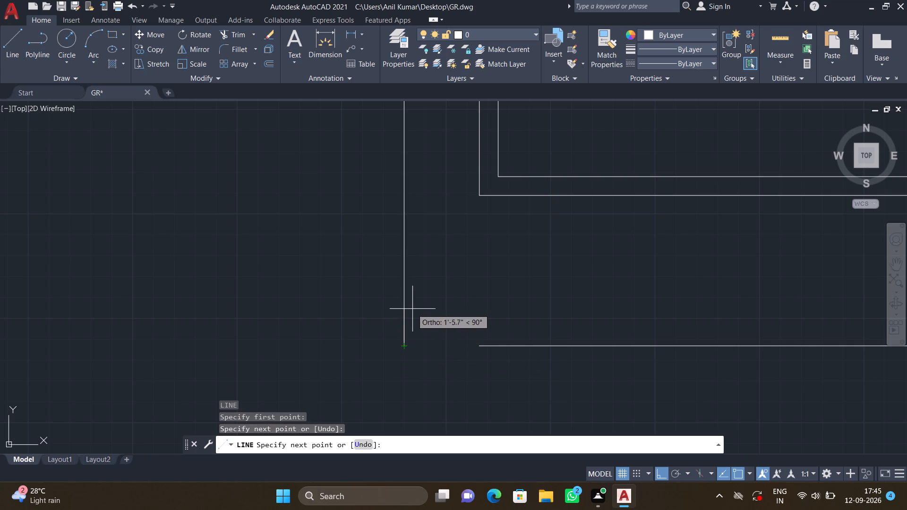
pyautogui.press('Return')
# Draw a vertical line from the west offset line's north end up to the level of the north offset line.
pyautogui.scroll(-2, 417, 305)
pyautogui.moveTo(420, 285); pyautogui.dragTo(447, 388, button='middle')
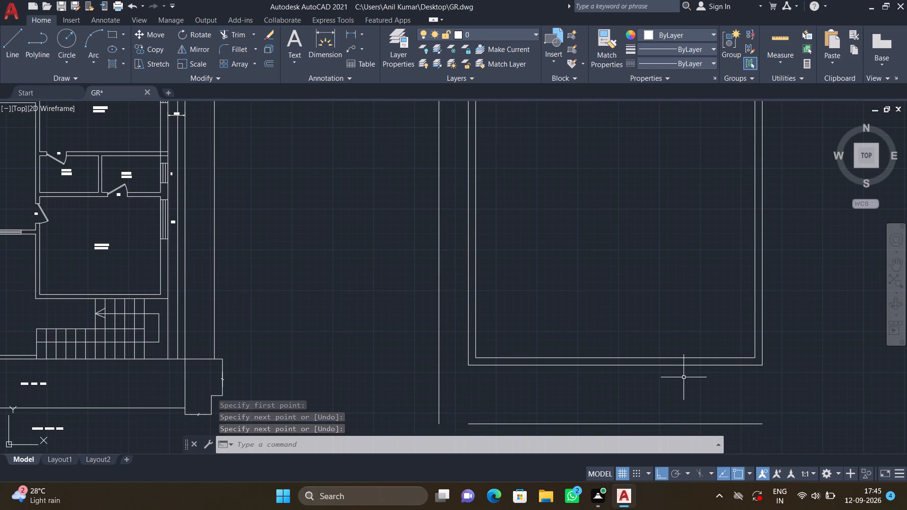
pyautogui.moveTo(740, 405); pyautogui.dragTo(697, 350, button='middle')
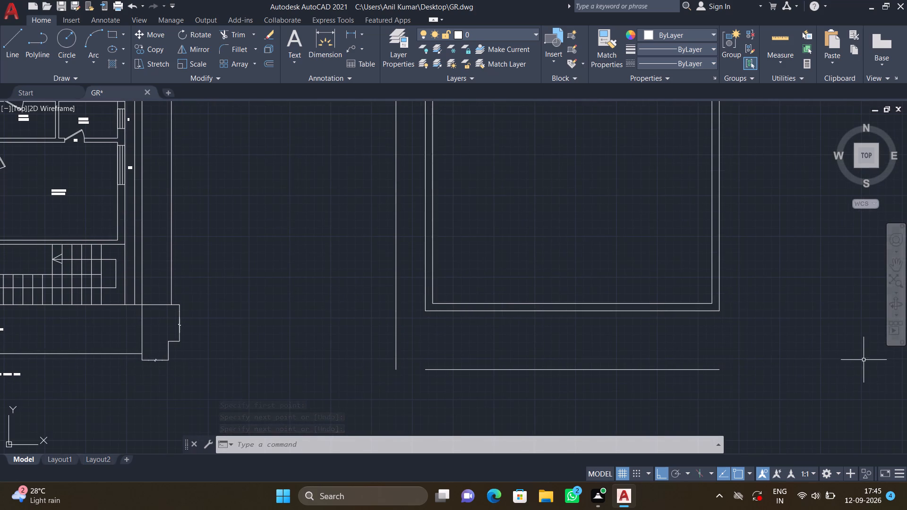
pyautogui.scroll(1, 732, 345)
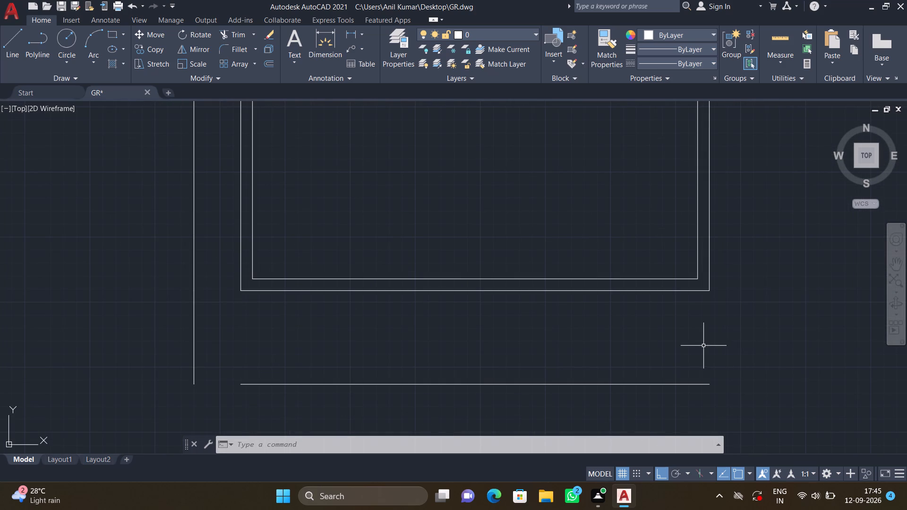
pyautogui.scroll(-1, 694, 344)
pyautogui.scroll(-3, 537, 337)
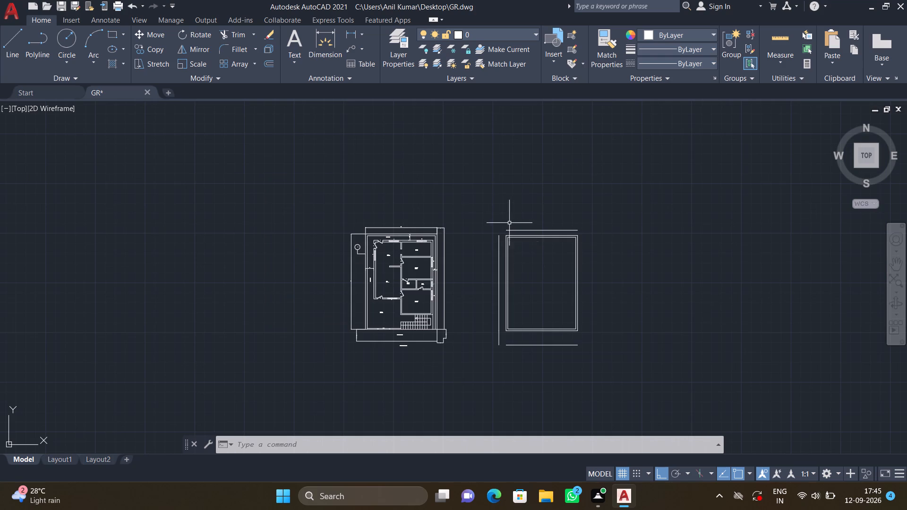
pyautogui.scroll(3, 509, 224)
pyautogui.press('l')
pyautogui.press('Return')
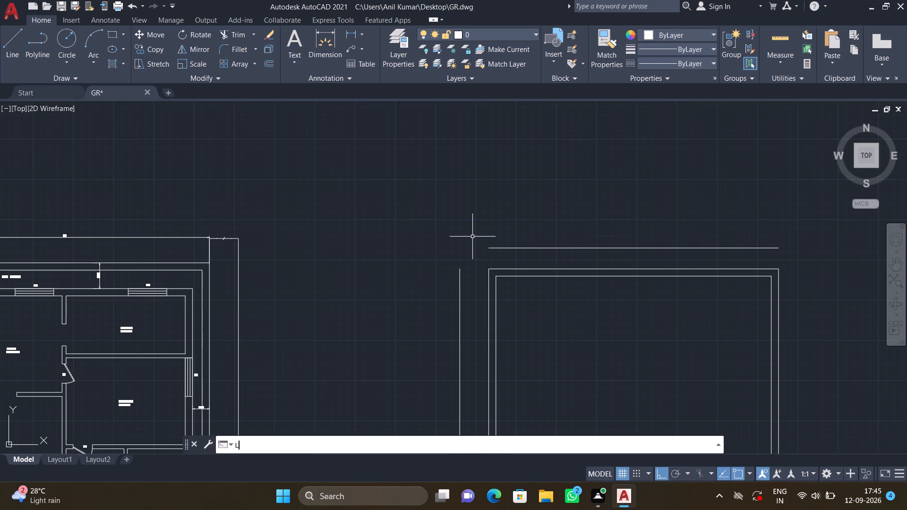
pyautogui.scroll(2, 467, 265)
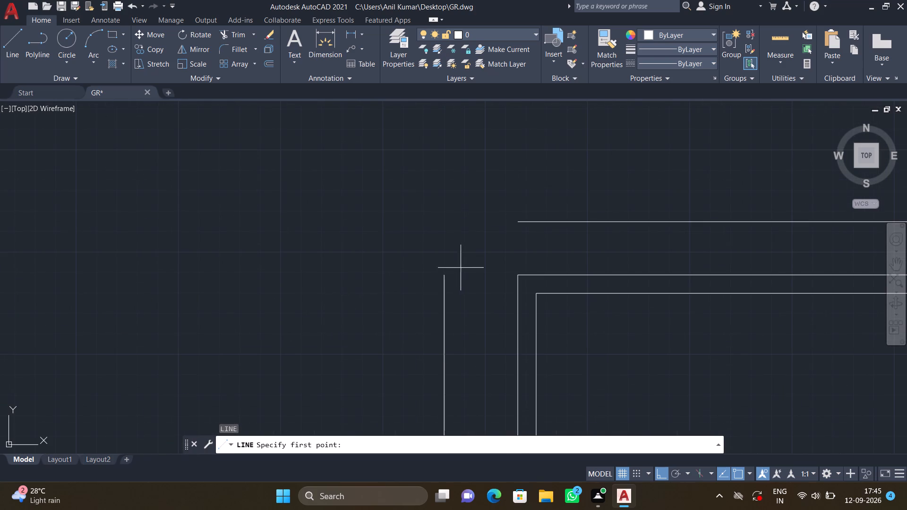
pyautogui.click(444, 274)
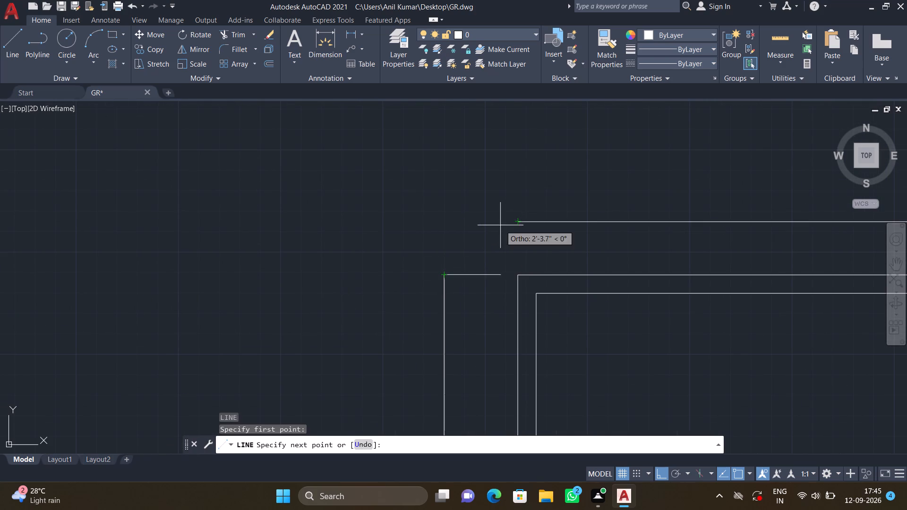
pyautogui.click(444, 221)
pyautogui.press('Return')
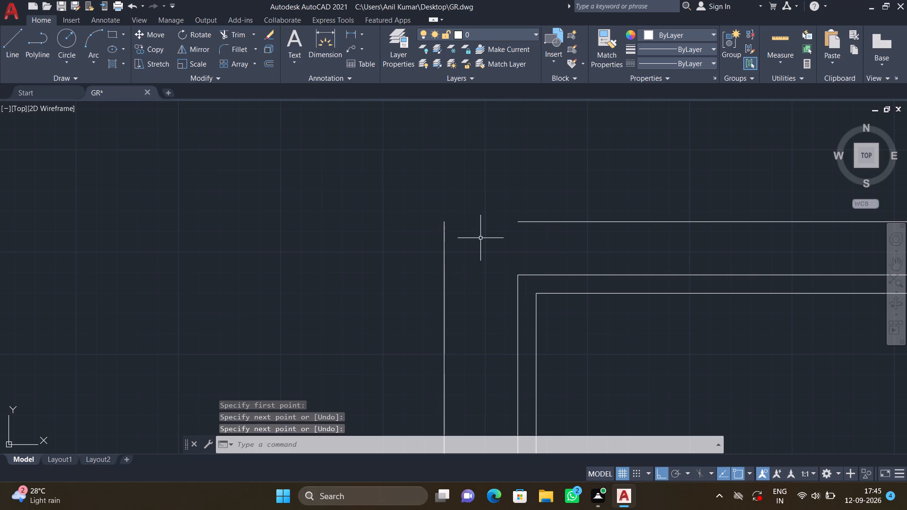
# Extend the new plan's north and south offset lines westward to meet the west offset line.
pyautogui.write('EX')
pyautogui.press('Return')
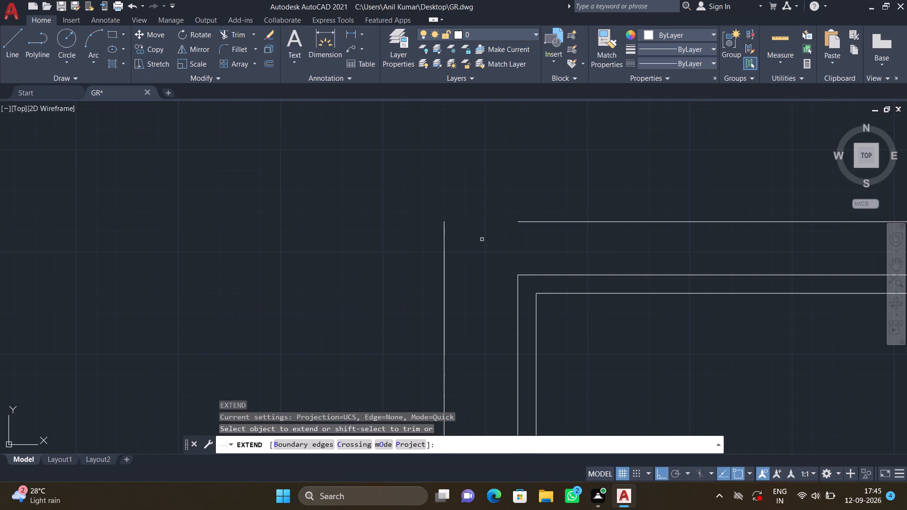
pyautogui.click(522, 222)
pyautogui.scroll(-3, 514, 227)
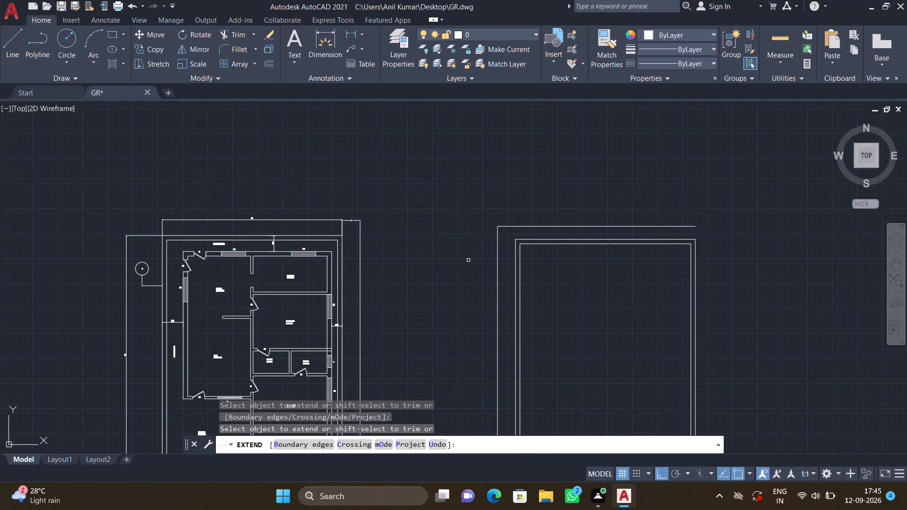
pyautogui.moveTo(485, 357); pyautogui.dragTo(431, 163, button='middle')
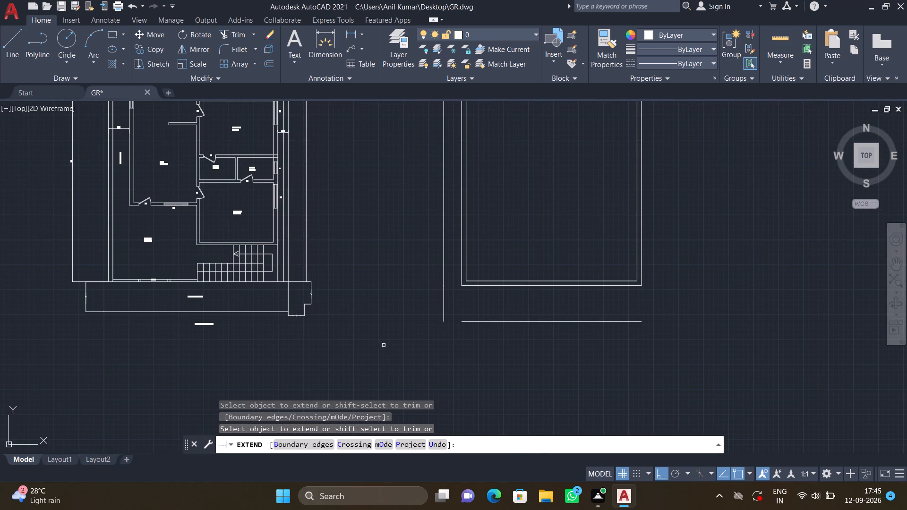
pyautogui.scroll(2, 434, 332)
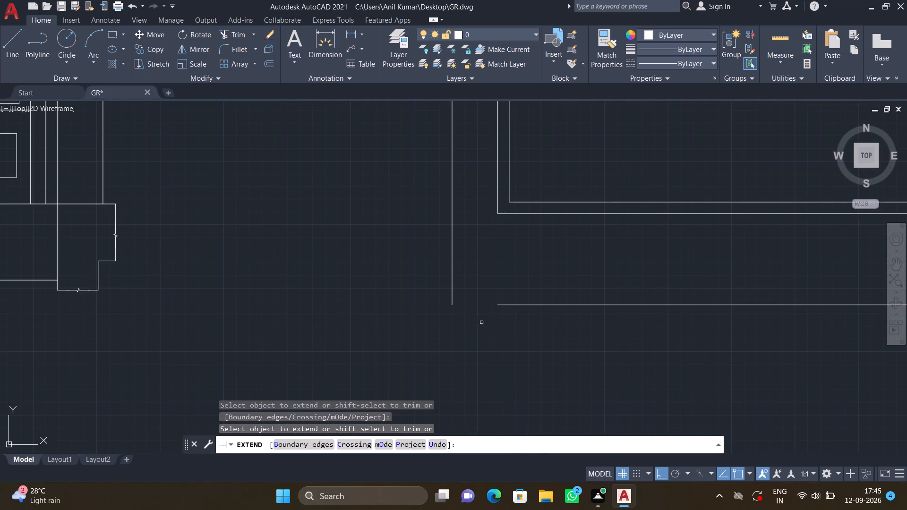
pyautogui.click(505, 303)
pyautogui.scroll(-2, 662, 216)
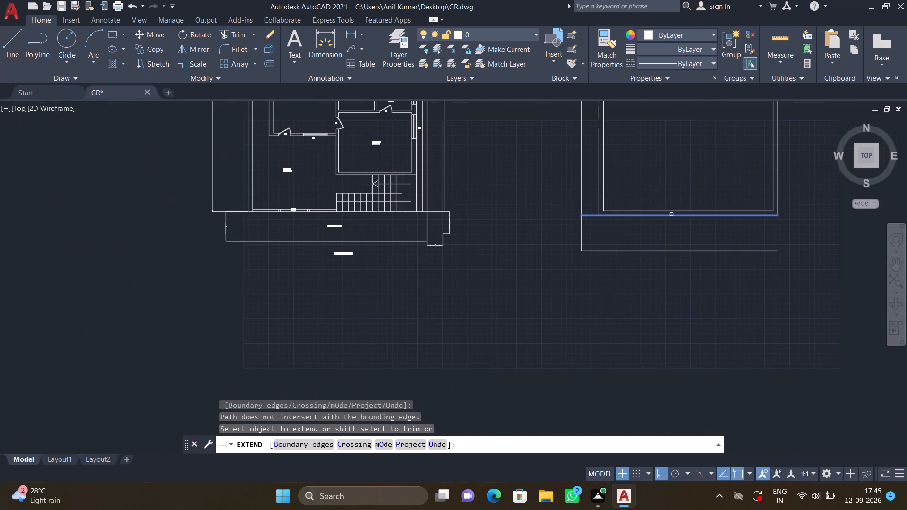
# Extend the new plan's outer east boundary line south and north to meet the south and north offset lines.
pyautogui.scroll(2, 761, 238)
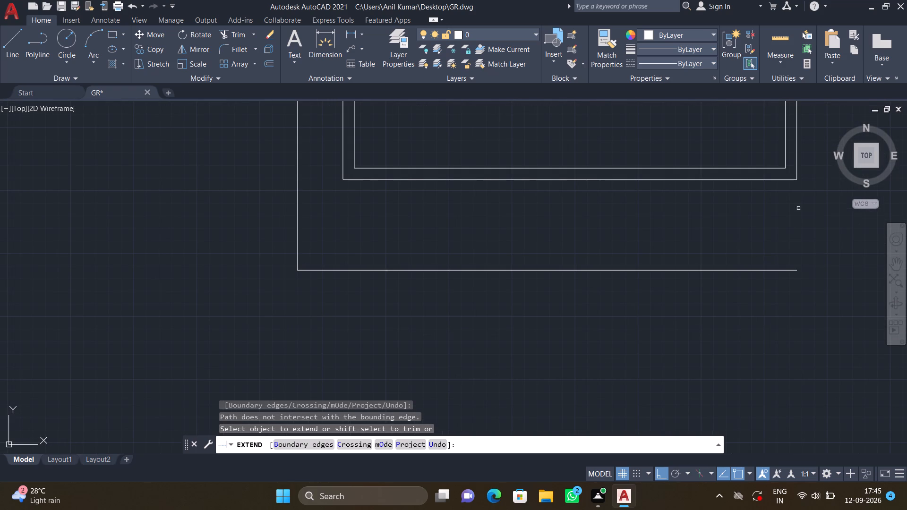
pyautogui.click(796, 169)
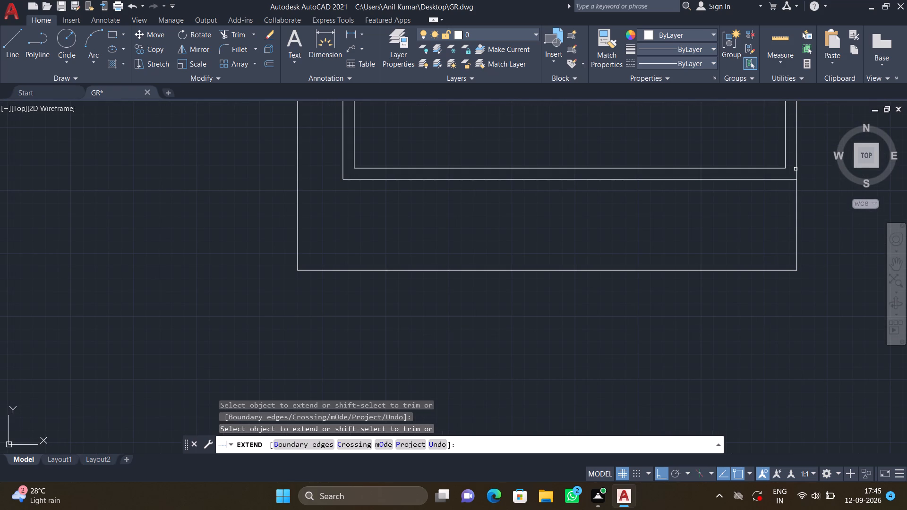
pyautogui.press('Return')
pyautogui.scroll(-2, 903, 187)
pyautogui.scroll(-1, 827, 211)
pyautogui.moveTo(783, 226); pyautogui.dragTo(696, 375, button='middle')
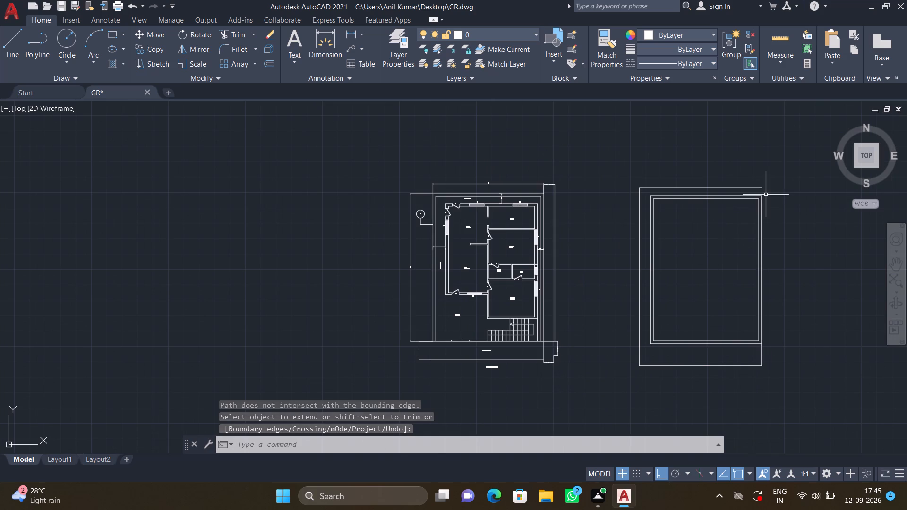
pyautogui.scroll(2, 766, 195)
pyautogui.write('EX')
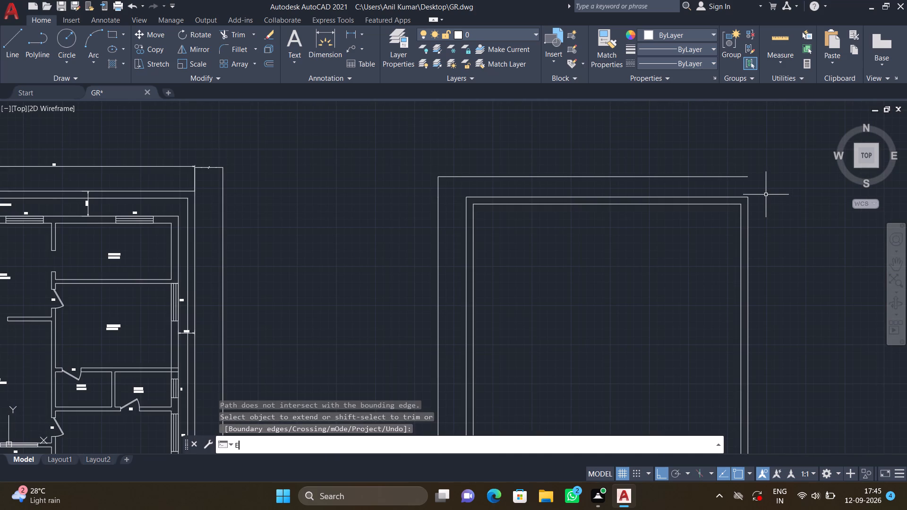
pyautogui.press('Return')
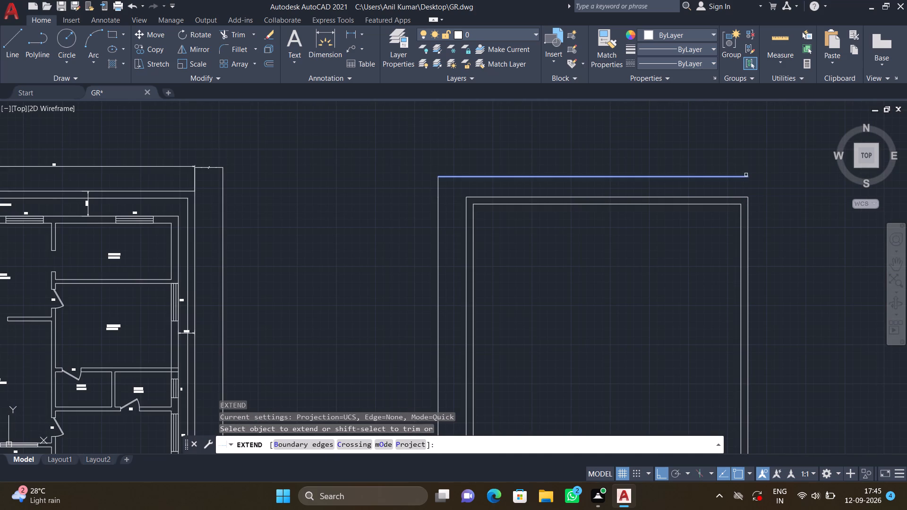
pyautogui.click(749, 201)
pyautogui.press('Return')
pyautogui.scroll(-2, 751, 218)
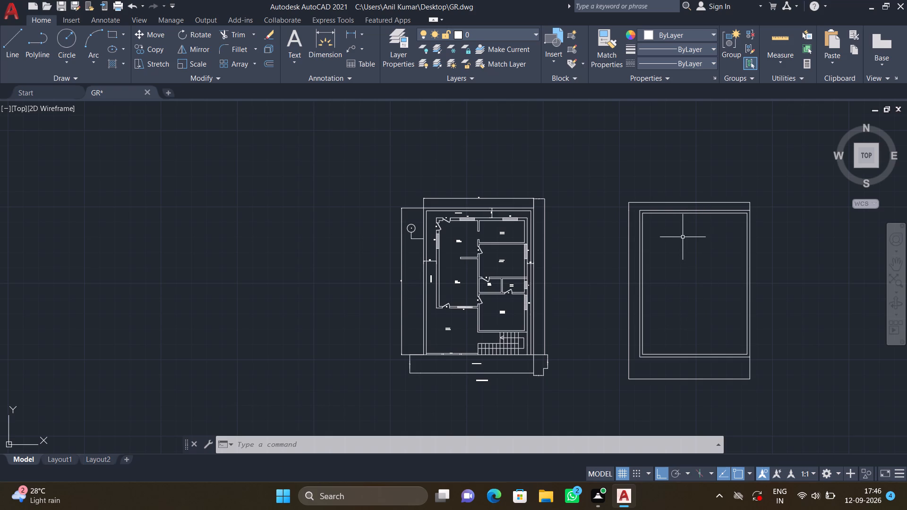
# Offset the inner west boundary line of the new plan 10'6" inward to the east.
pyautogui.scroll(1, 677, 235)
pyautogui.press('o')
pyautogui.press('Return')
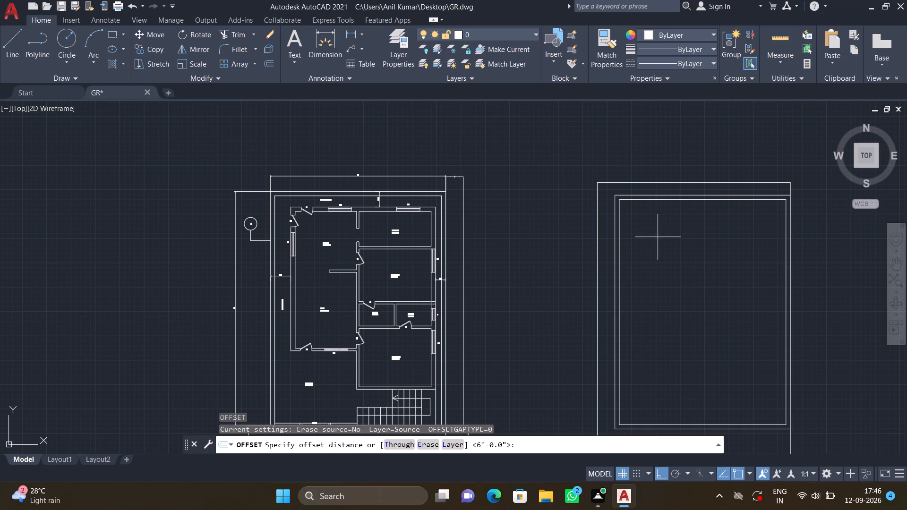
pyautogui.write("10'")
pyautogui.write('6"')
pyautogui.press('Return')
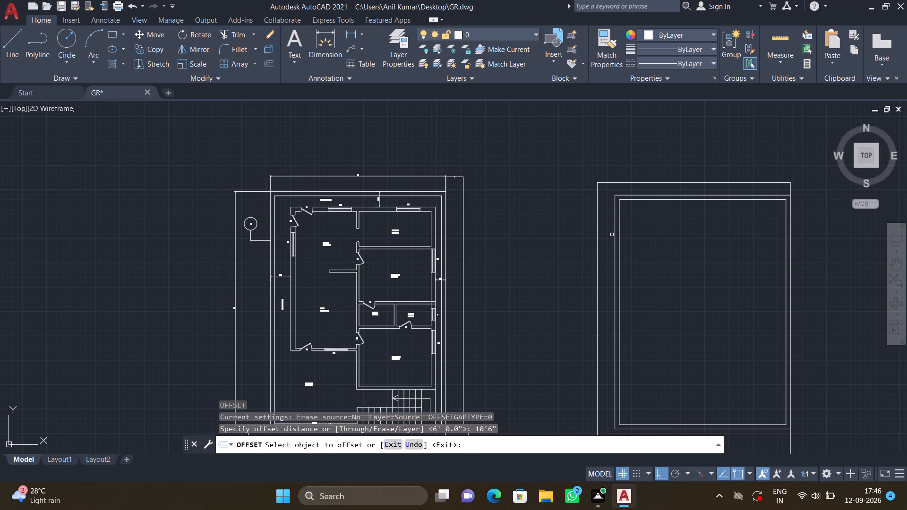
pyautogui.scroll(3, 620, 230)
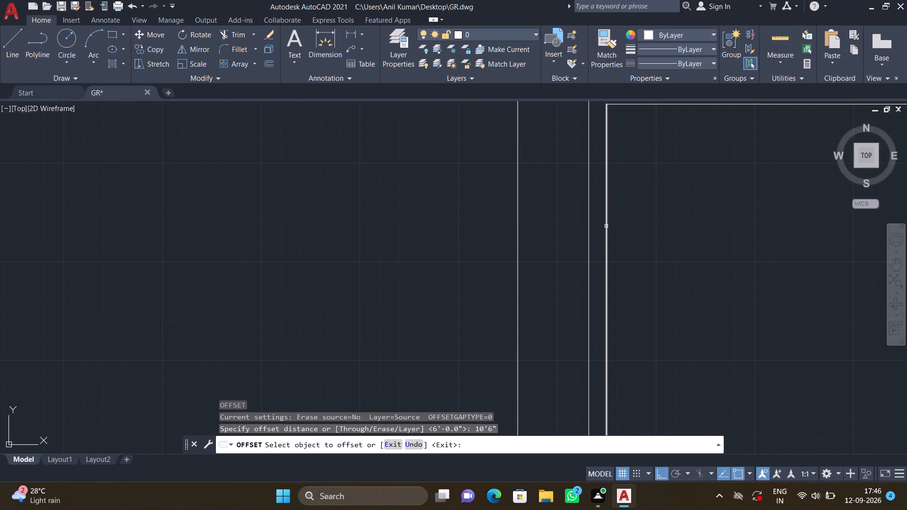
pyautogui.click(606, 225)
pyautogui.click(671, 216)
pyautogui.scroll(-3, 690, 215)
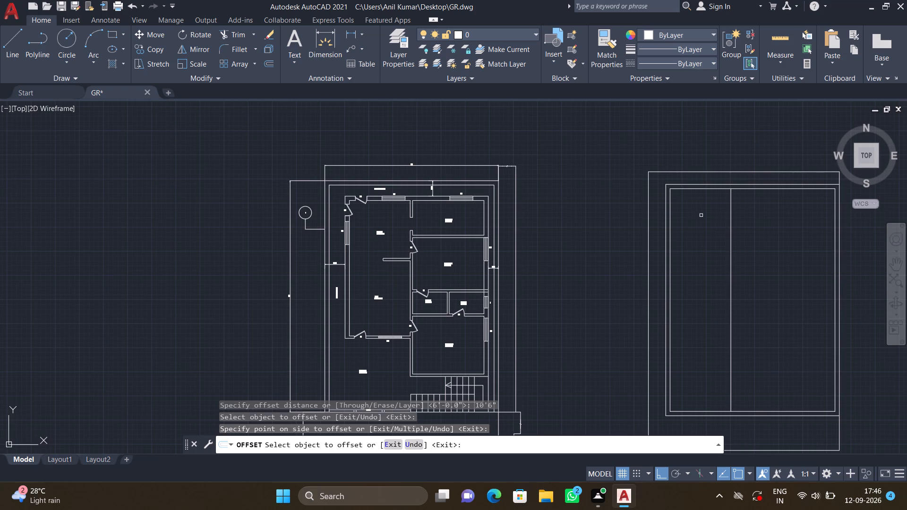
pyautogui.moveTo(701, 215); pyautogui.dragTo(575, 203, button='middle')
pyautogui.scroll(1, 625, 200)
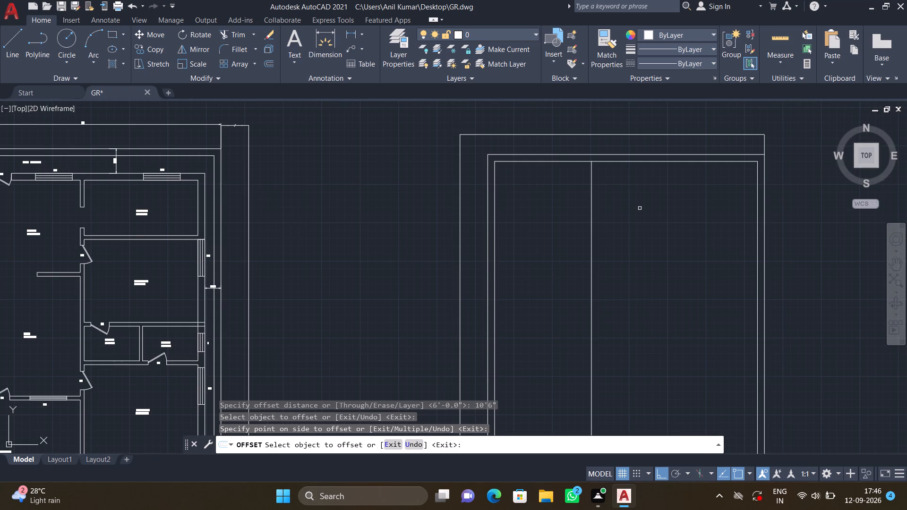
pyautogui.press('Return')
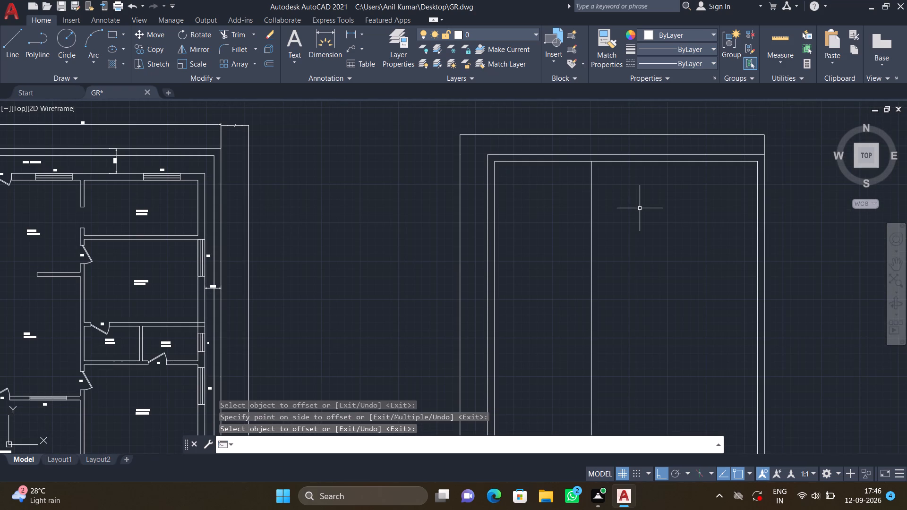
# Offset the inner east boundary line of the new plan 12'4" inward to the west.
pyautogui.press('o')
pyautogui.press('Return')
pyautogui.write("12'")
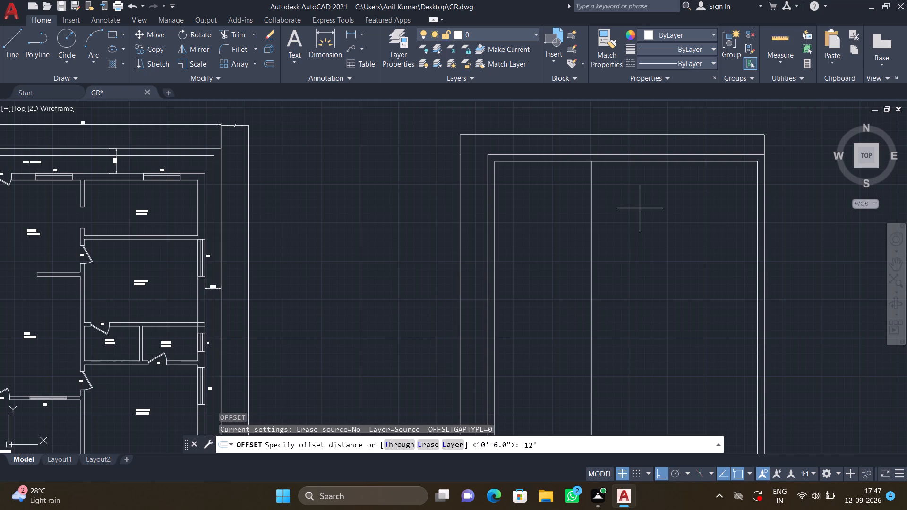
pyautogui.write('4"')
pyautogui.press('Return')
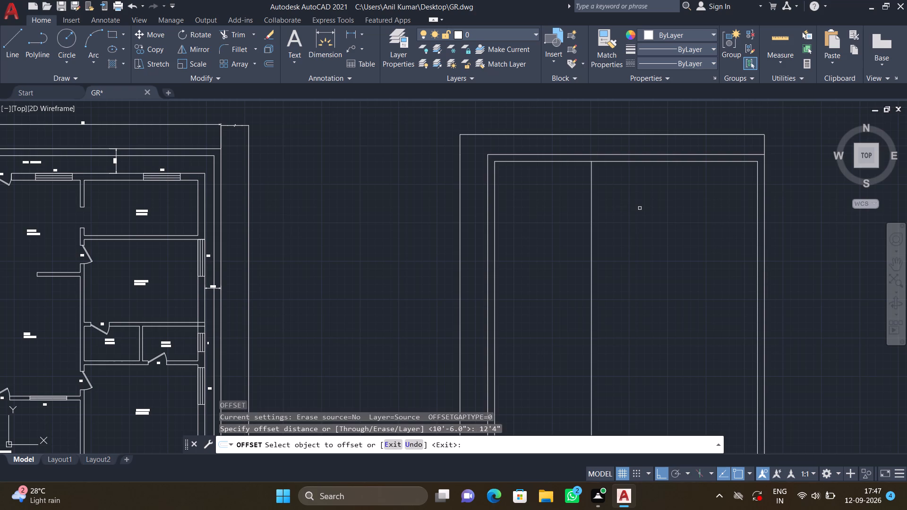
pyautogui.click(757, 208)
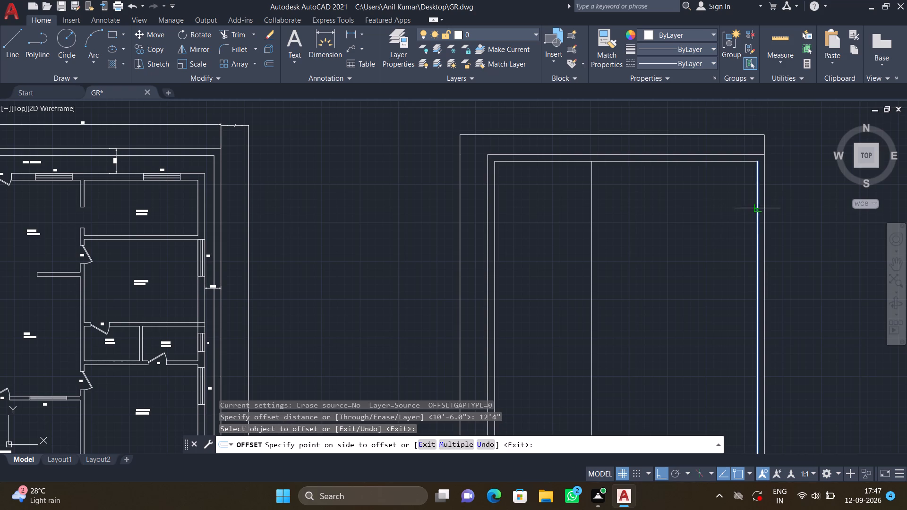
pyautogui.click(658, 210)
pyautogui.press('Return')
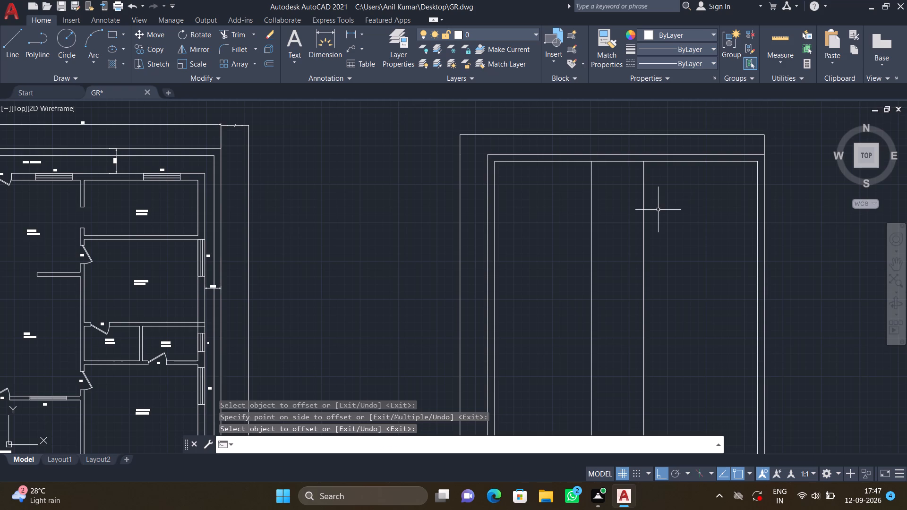
# Erase the entire new plan beside the annotated ground floor plan, including its boundary, offset and interior lines.
pyautogui.scroll(-1, 658, 210)
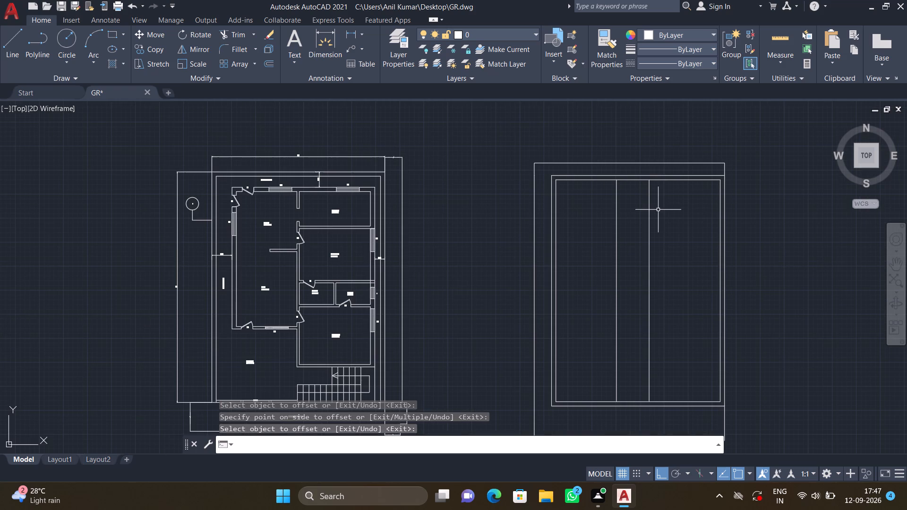
pyautogui.scroll(-1, 648, 218)
pyautogui.moveTo(642, 217); pyautogui.dragTo(590, 180, button='middle')
pyautogui.moveTo(583, 176); pyautogui.dragTo(577, 171, button='middle')
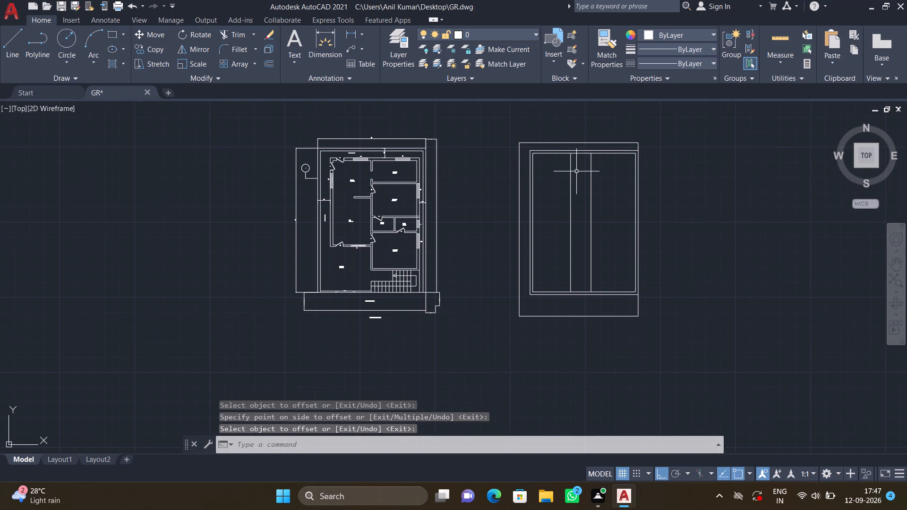
pyautogui.scroll(1, 579, 172)
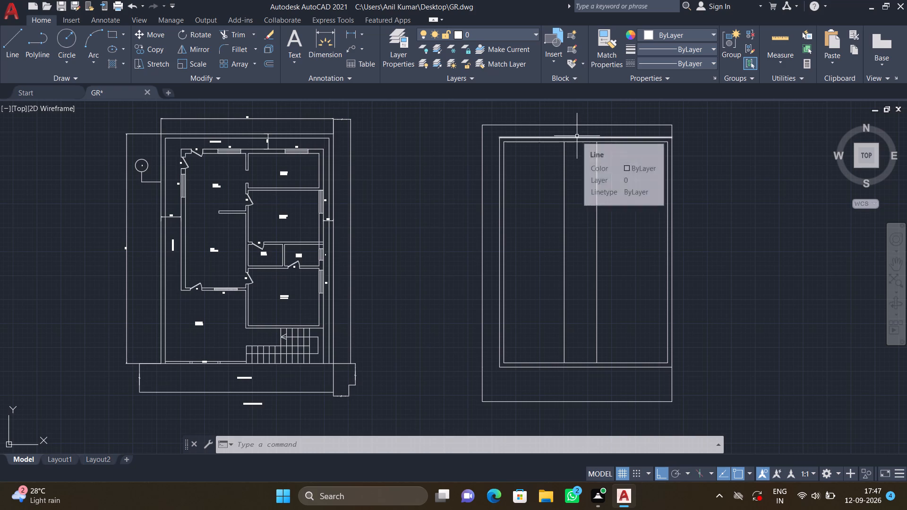
pyautogui.scroll(2, 577, 136)
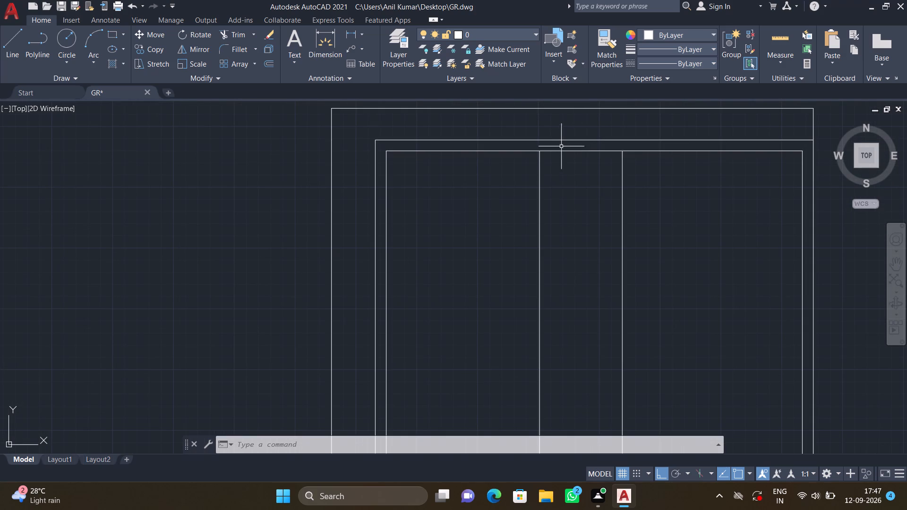
pyautogui.scroll(-2, 563, 138)
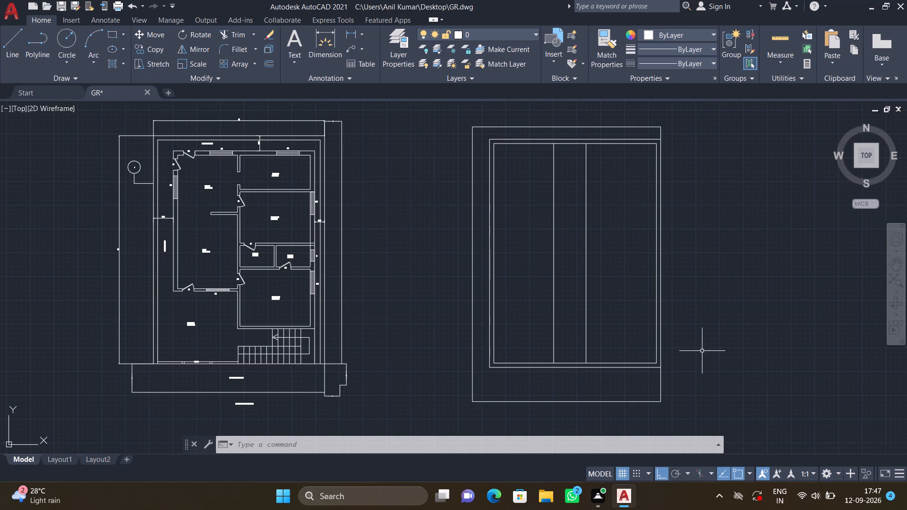
pyautogui.moveTo(689, 409); pyautogui.dragTo(687, 405)
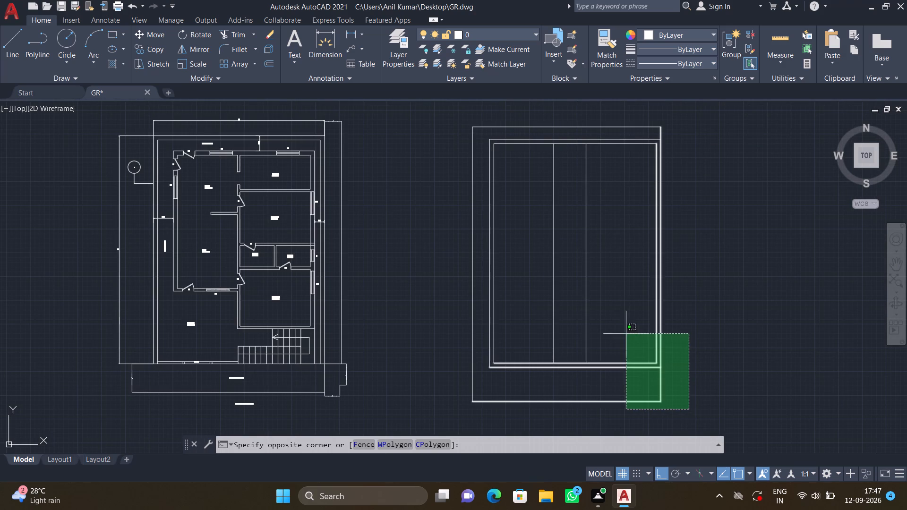
pyautogui.click(462, 123)
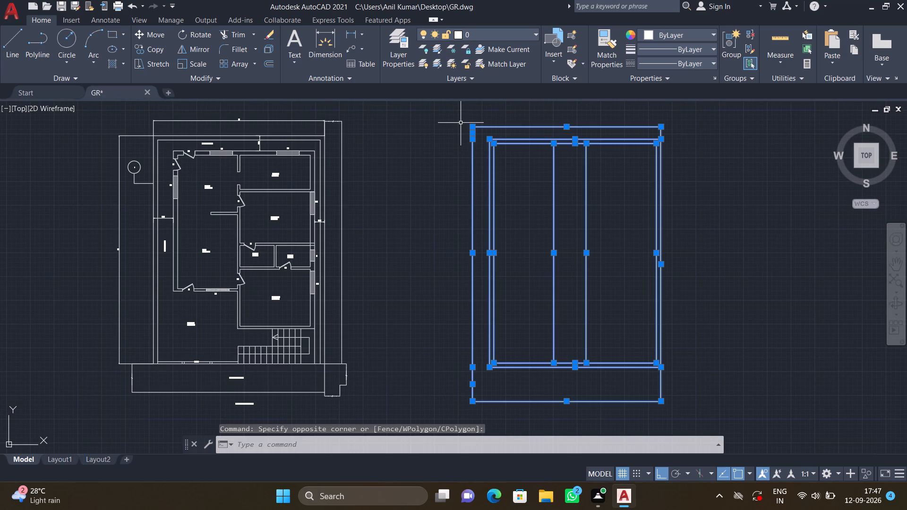
pyautogui.press('Delete')
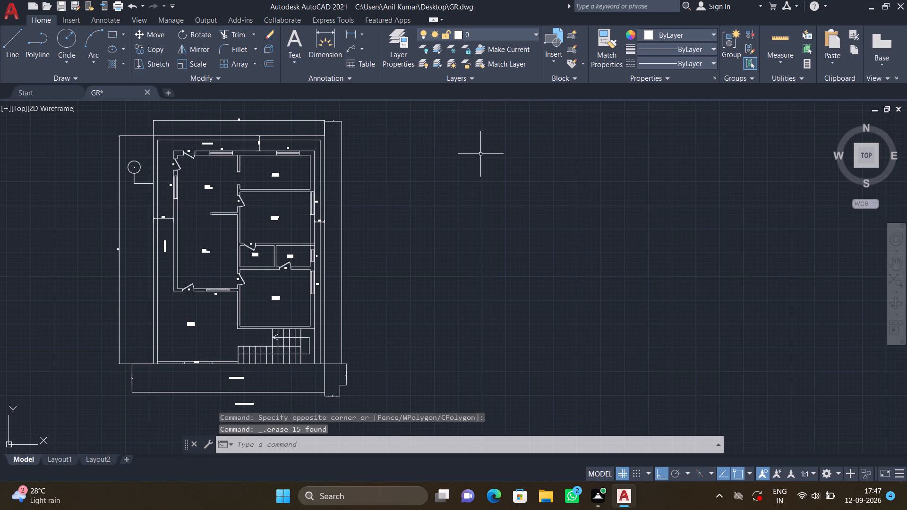
# Measure the overall width of the house's north outer wall from corner to corner with a trial linear dimension.
pyautogui.scroll(1, 164, 136)
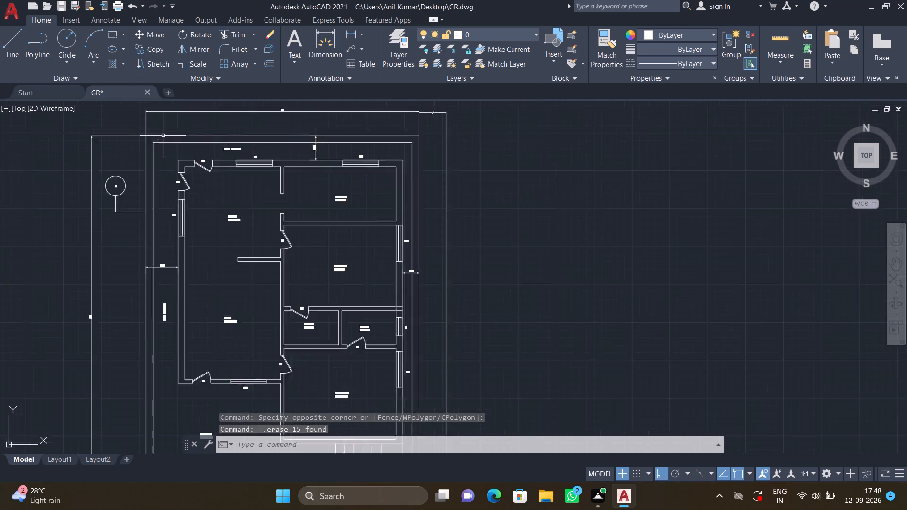
pyautogui.scroll(1, 163, 136)
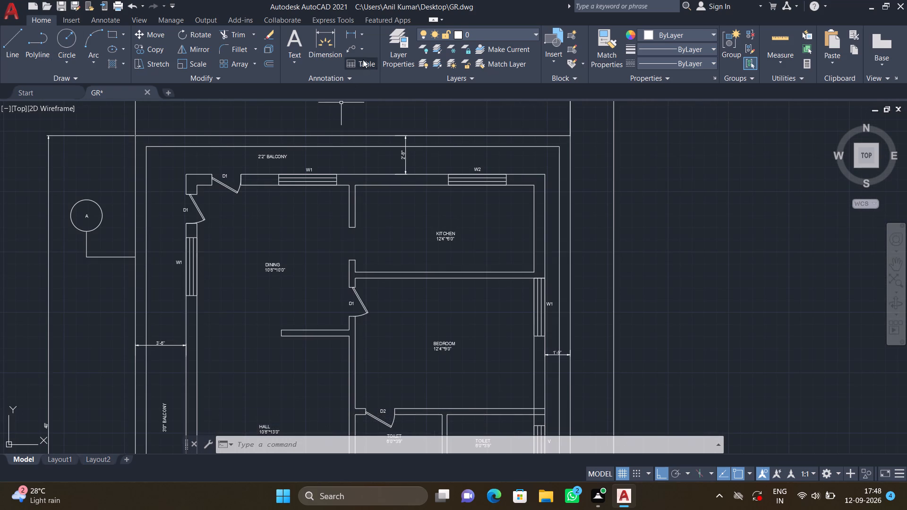
pyautogui.click(360, 29)
pyautogui.click(365, 52)
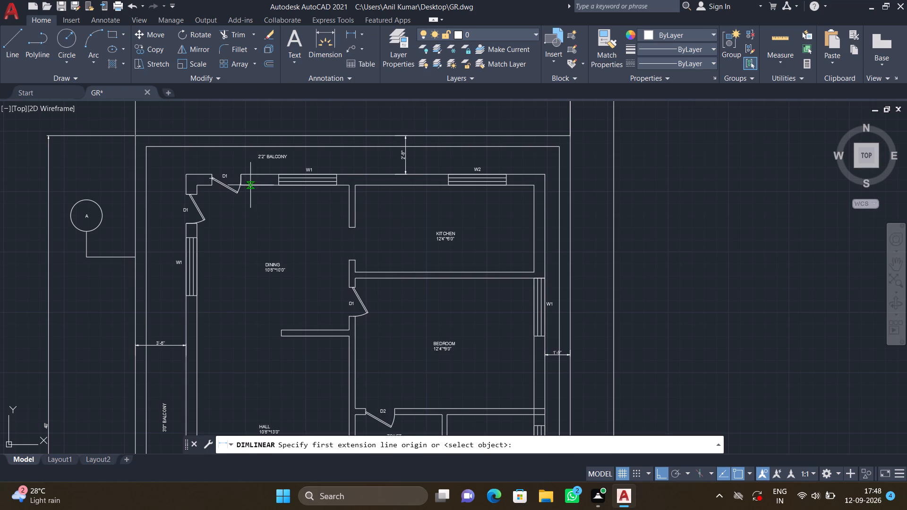
pyautogui.scroll(1, 224, 182)
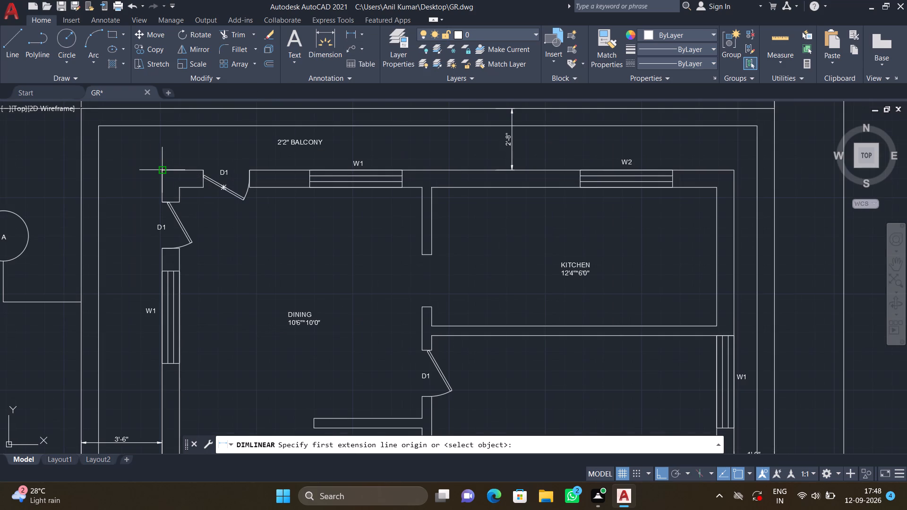
pyautogui.click(159, 167)
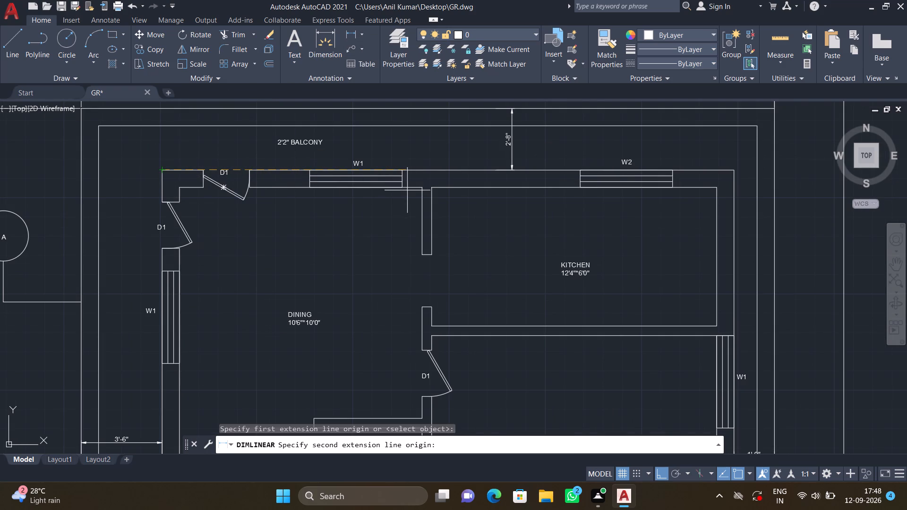
pyautogui.click(733, 170)
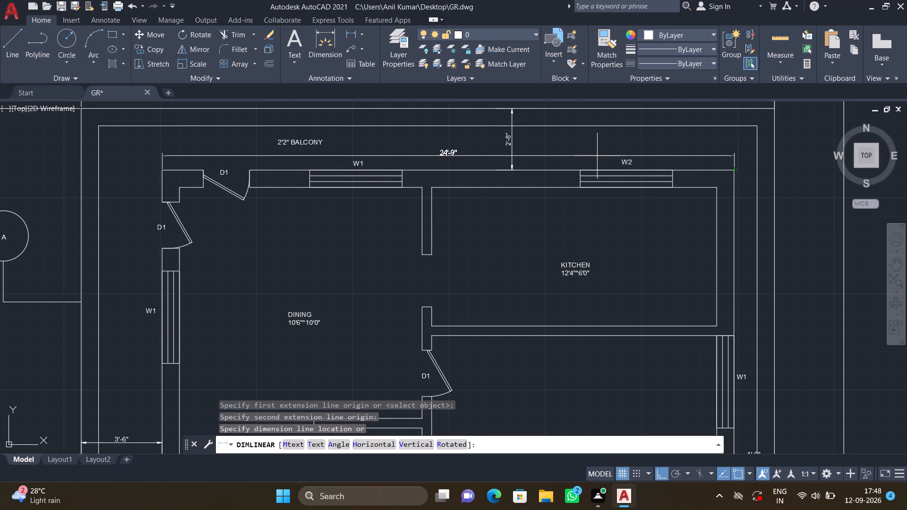
pyautogui.press('Escape')
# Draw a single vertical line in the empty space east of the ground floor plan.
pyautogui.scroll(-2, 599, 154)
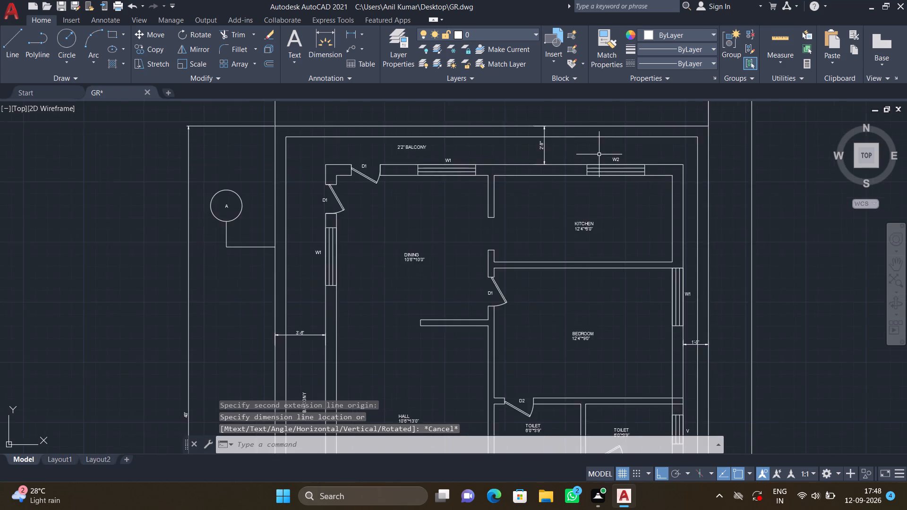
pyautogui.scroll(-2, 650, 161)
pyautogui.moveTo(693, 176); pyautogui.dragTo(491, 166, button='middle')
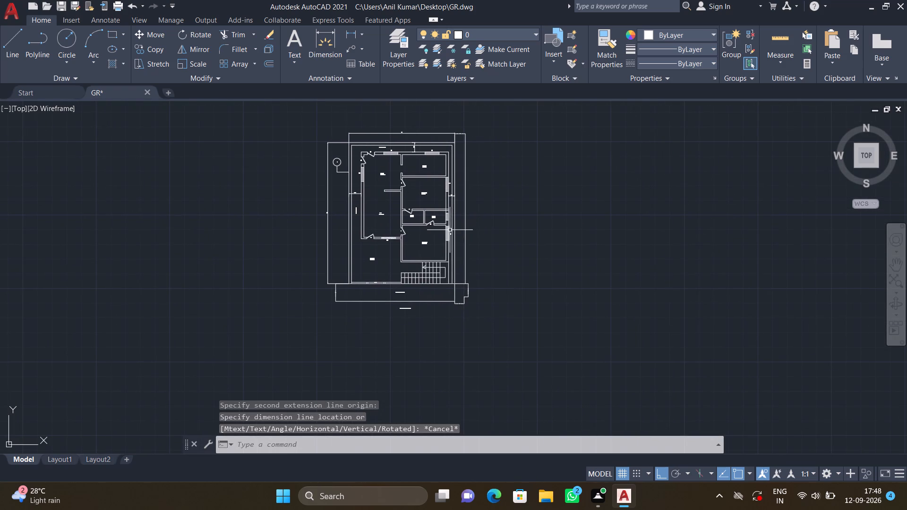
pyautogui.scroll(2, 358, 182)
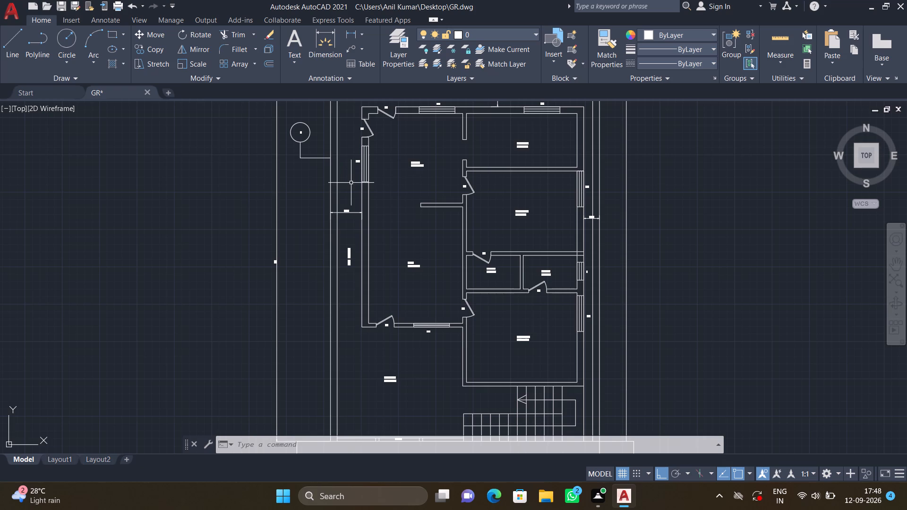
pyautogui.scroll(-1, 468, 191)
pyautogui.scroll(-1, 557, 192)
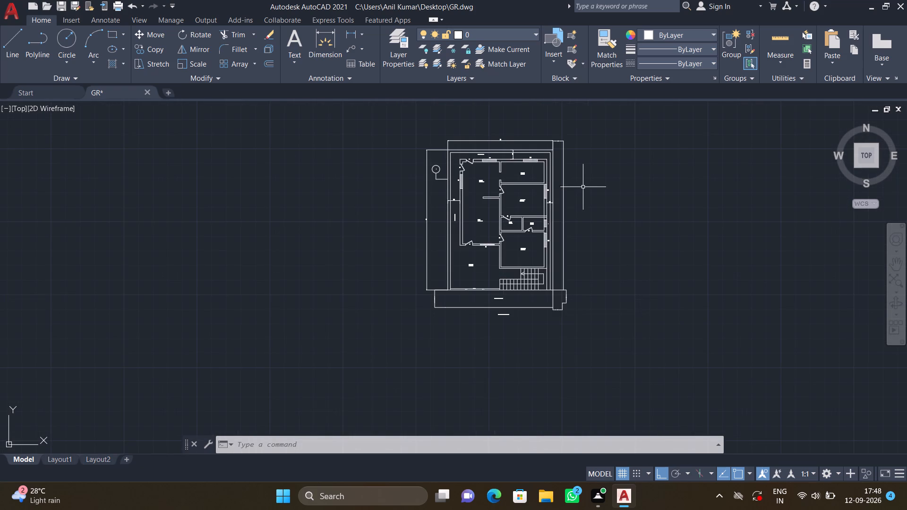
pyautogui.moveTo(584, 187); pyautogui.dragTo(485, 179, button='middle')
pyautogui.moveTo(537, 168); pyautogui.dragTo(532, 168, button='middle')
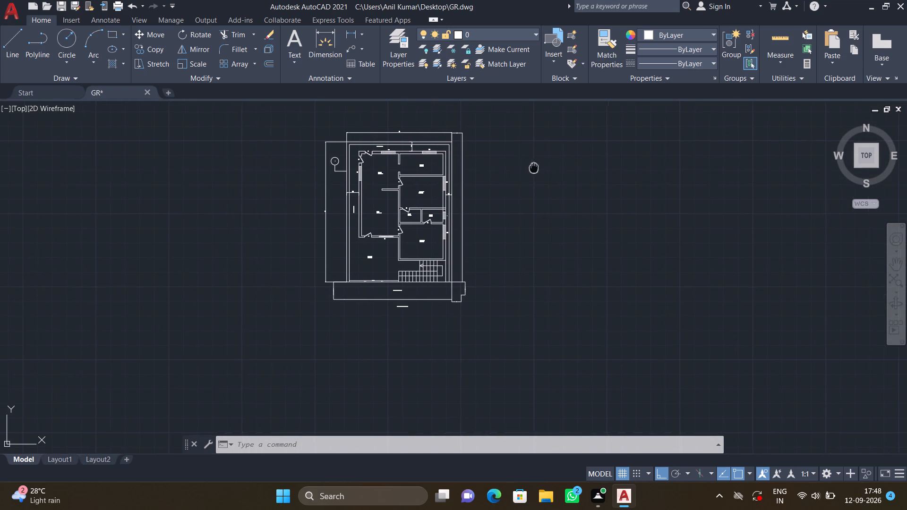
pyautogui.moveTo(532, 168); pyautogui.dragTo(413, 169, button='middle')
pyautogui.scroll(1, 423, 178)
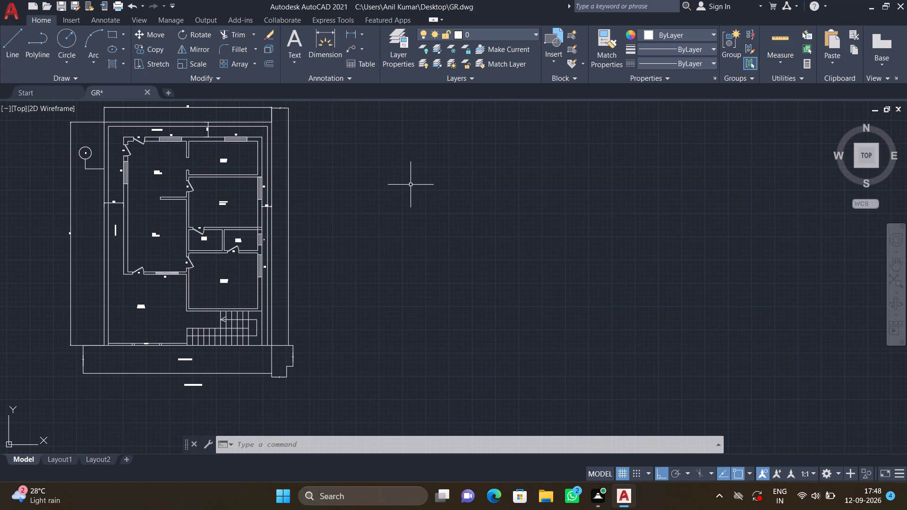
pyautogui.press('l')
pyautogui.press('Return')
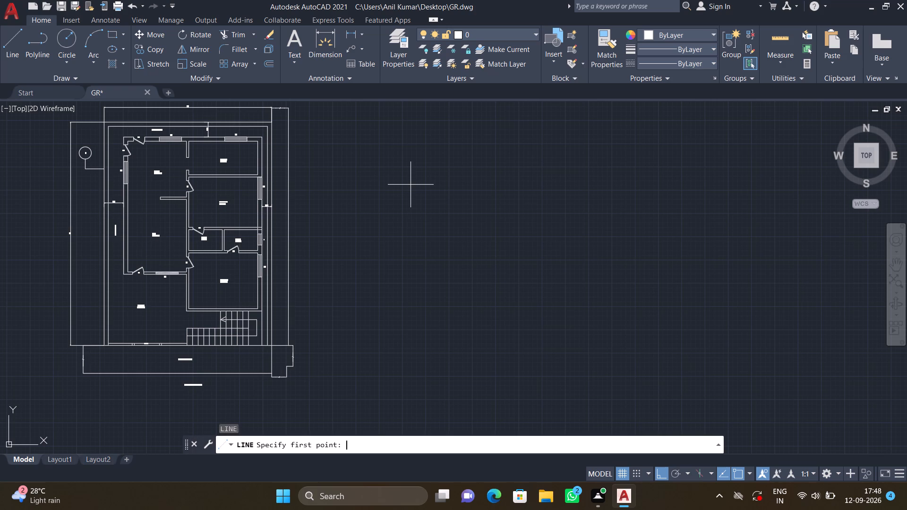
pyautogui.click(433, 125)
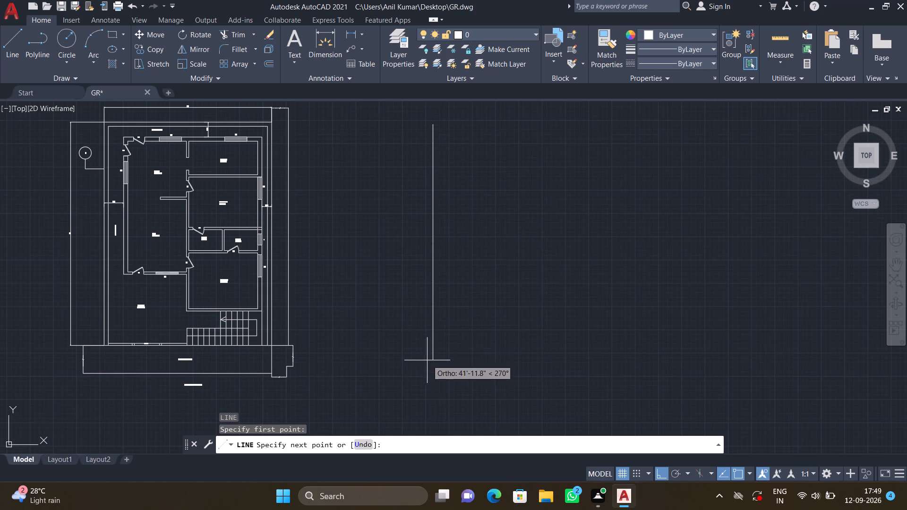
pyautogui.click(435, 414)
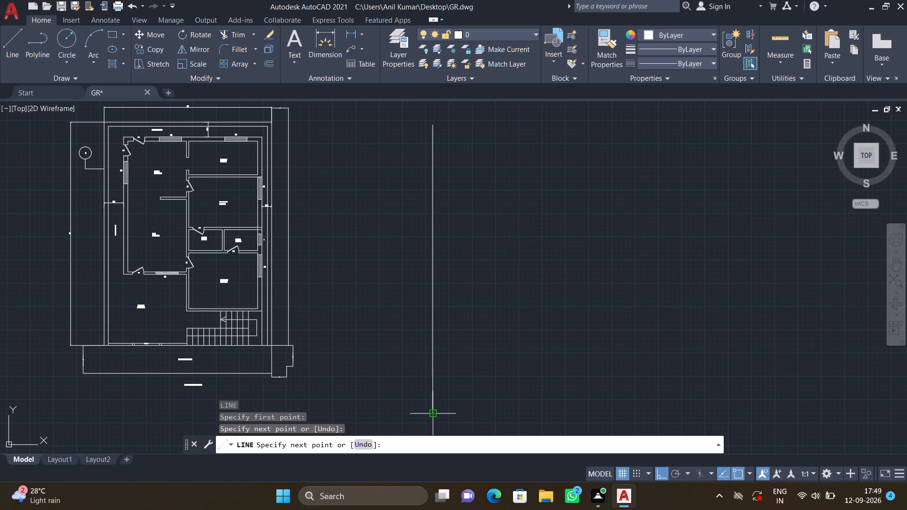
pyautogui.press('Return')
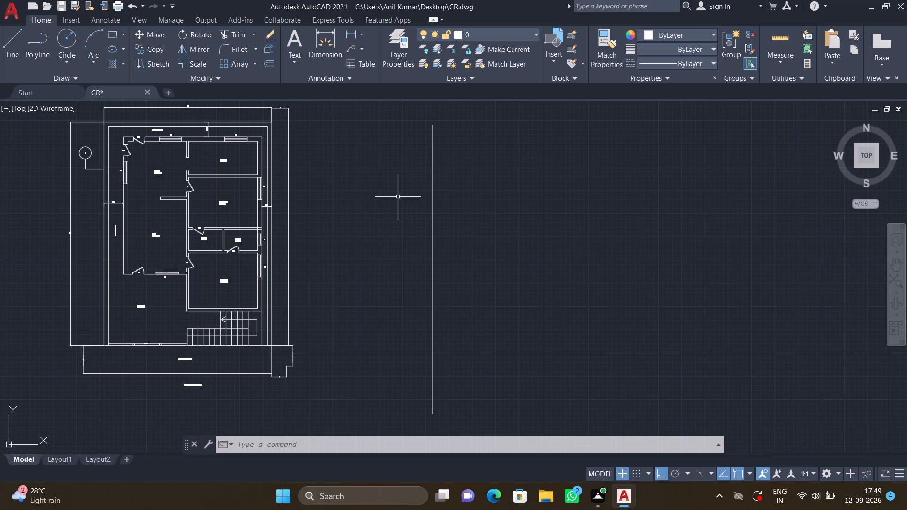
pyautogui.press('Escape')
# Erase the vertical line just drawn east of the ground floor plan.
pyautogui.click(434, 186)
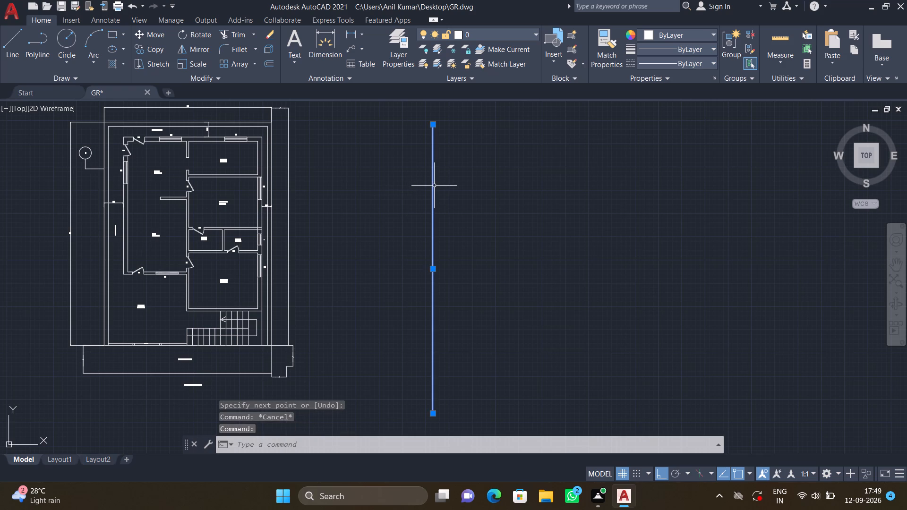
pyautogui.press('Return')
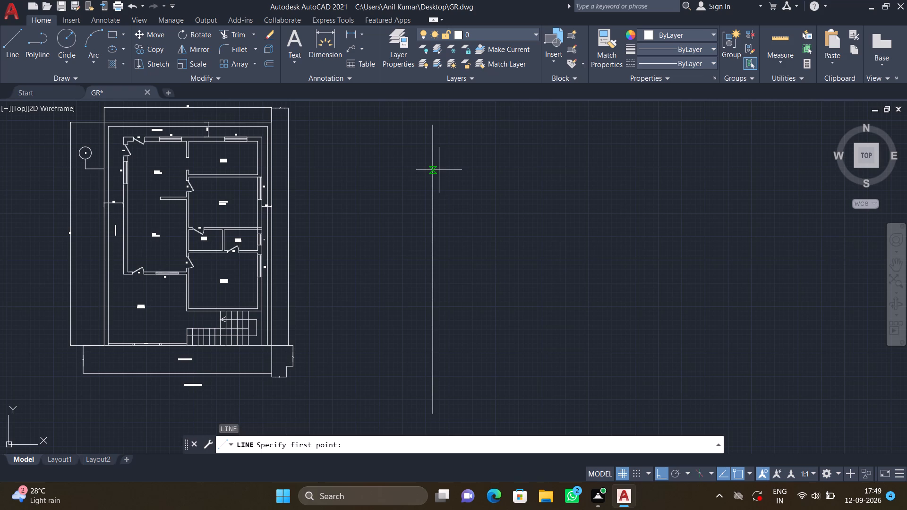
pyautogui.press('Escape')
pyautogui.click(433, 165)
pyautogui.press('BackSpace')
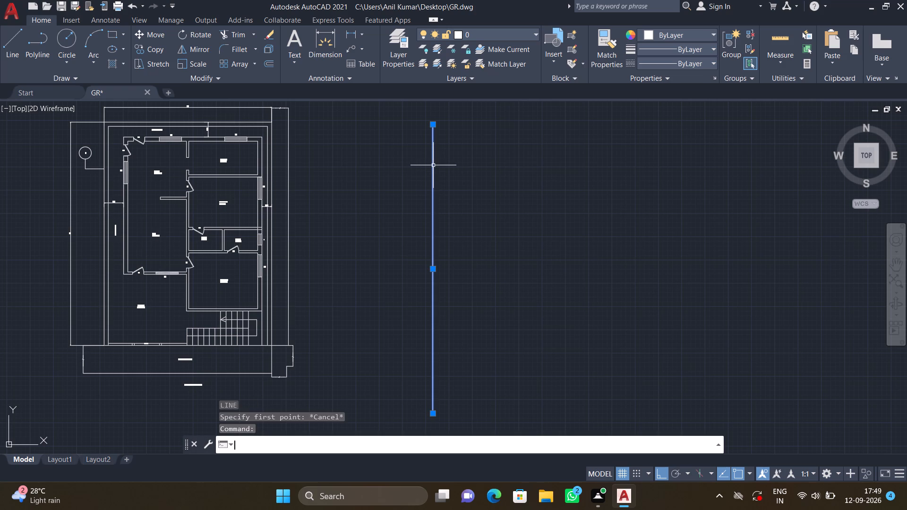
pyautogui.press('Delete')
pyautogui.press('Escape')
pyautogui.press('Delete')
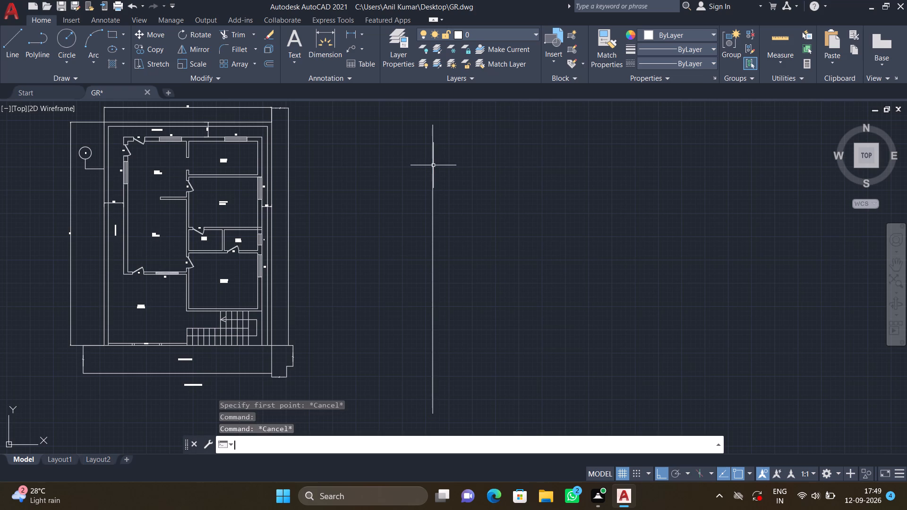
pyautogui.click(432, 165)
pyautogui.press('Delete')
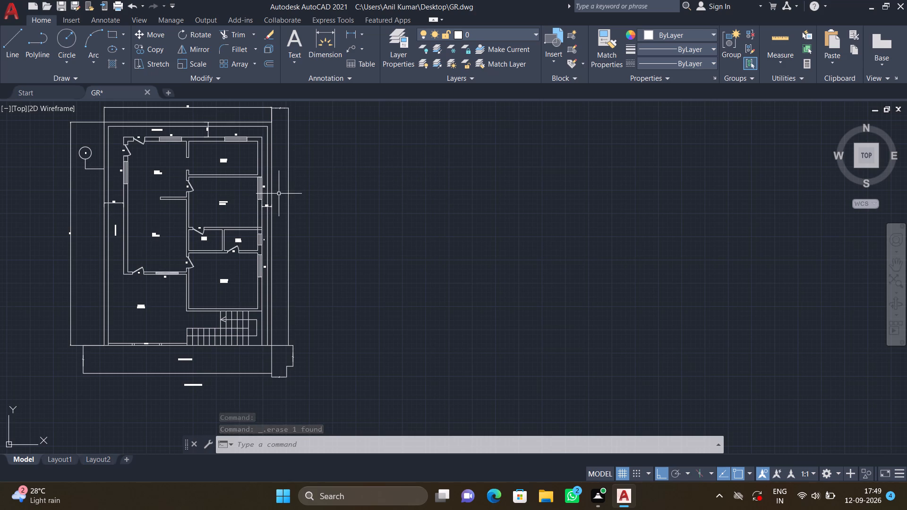
# Add the multiline text label 33'0" WIDE ROAD in the strip east of the southern bedroom's W1 window, keeping the text changes.
pyautogui.scroll(2, 278, 218)
pyautogui.moveTo(258, 259); pyautogui.dragTo(374, 200, button='middle')
pyautogui.moveTo(398, 289); pyautogui.dragTo(422, 243, button='middle')
pyautogui.scroll(2, 422, 242)
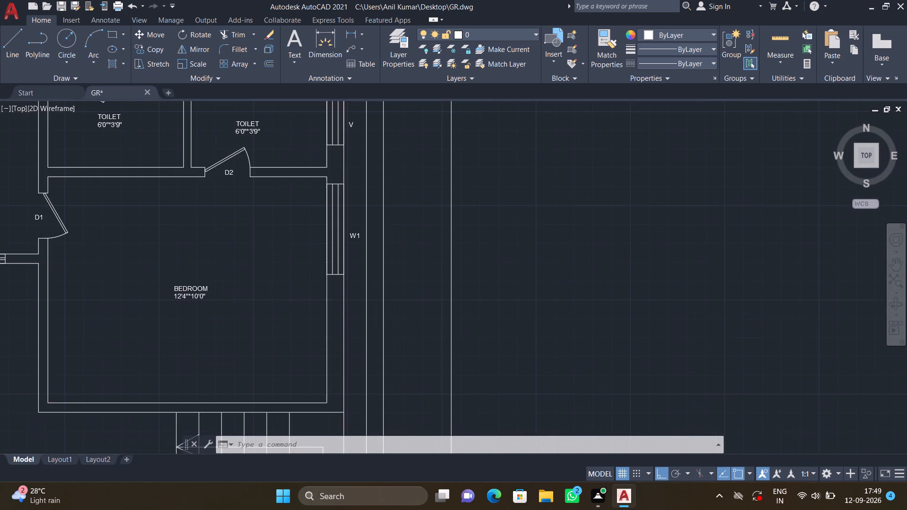
pyautogui.write('MT')
pyautogui.press('Return')
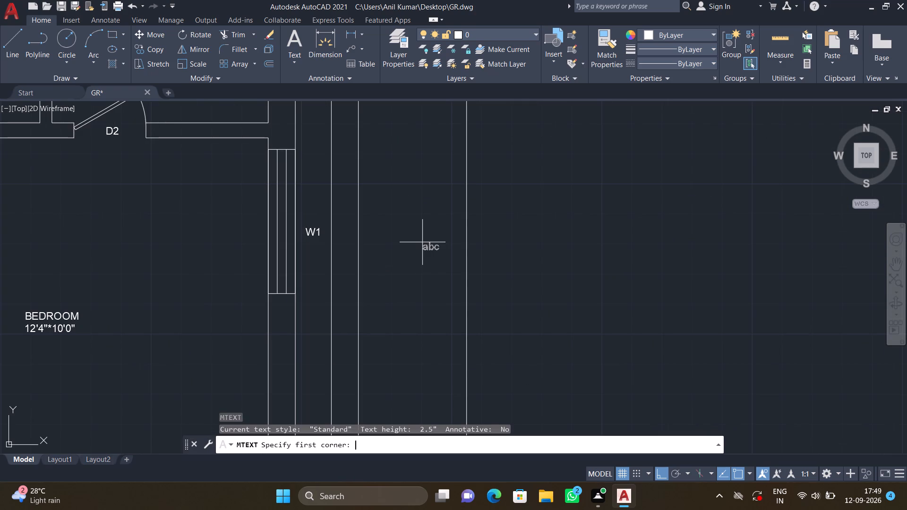
pyautogui.click(370, 214)
pyautogui.click(442, 270)
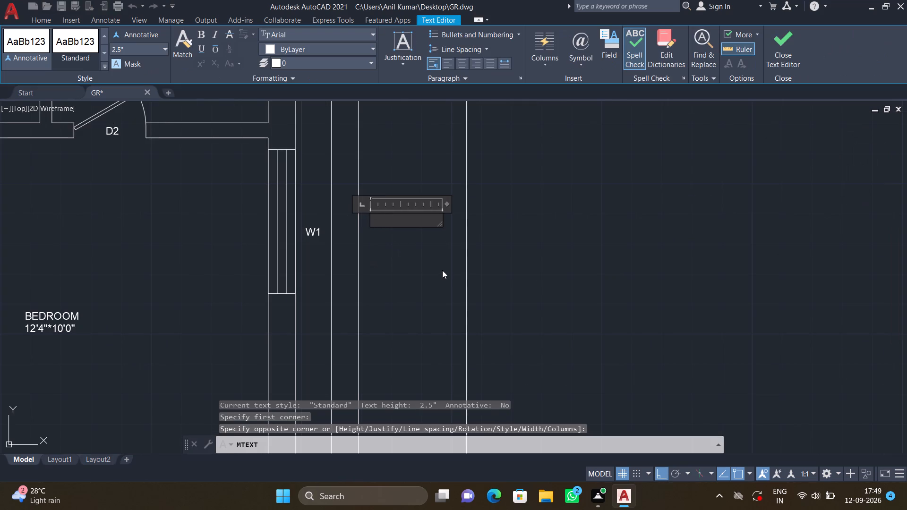
pyautogui.write("33'")
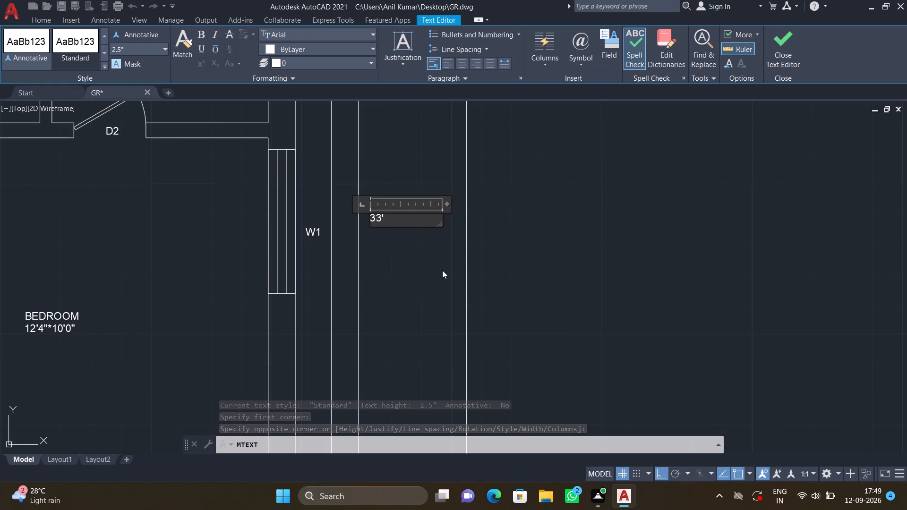
pyautogui.write('0"')
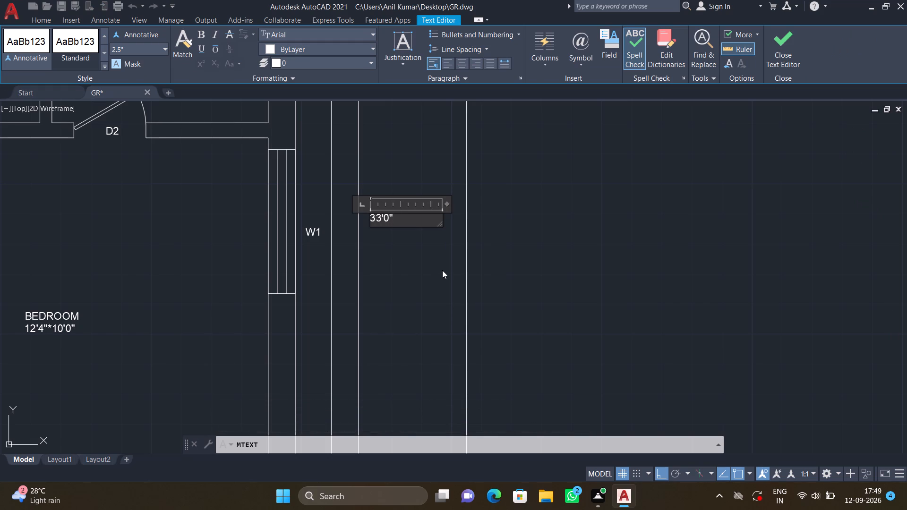
pyautogui.press('space')
pyautogui.write('WI')
pyautogui.write('DE')
pyautogui.press('space')
pyautogui.press('space')
pyautogui.write('ROA')
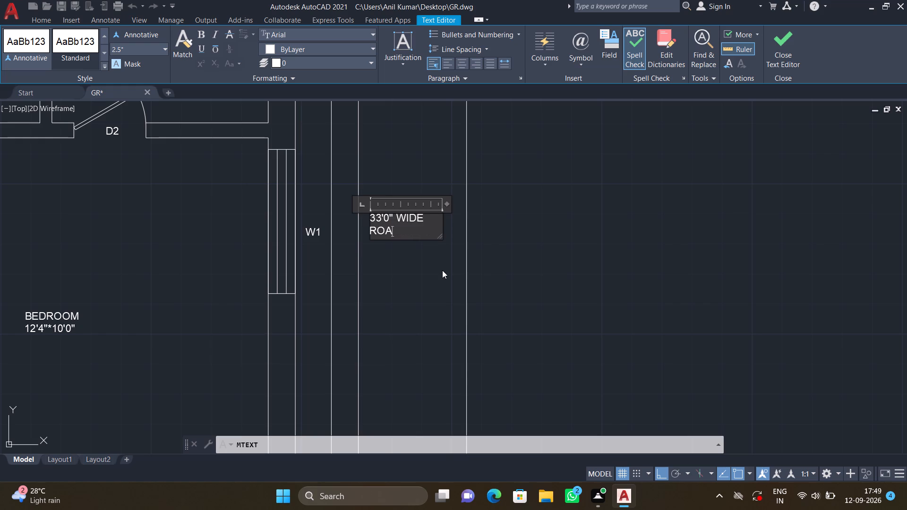
pyautogui.press('d')
pyautogui.press('Return')
pyautogui.press('Escape')
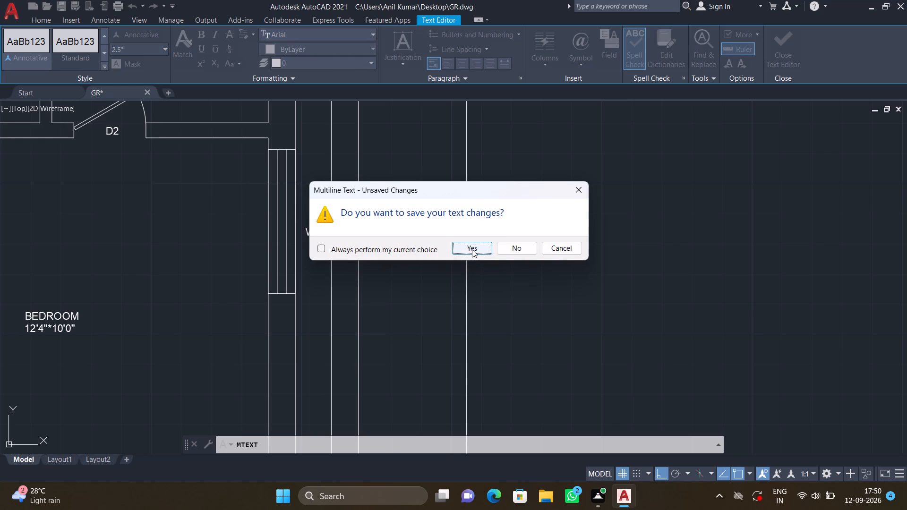
pyautogui.click(472, 249)
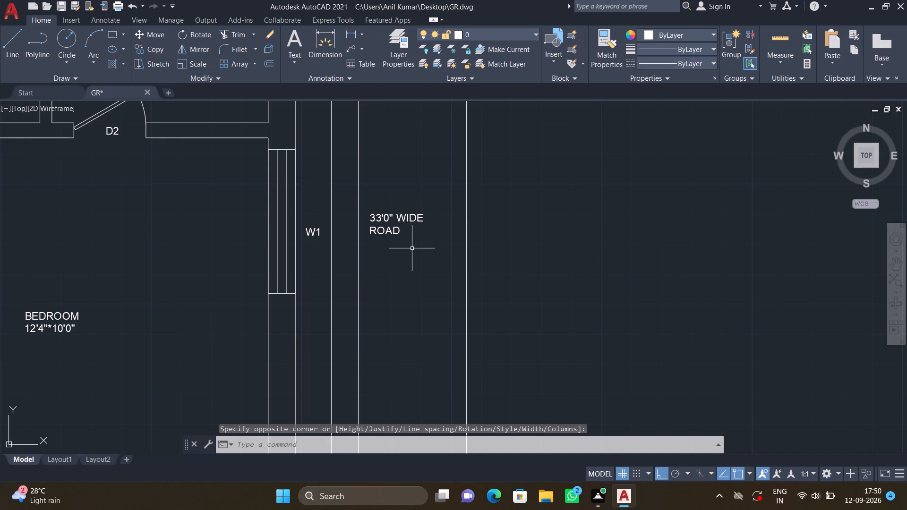
# Rotate the 33'0" WIDE ROAD label 90° counterclockwise about its start so it reads vertically along the east road.
pyautogui.press('F8')
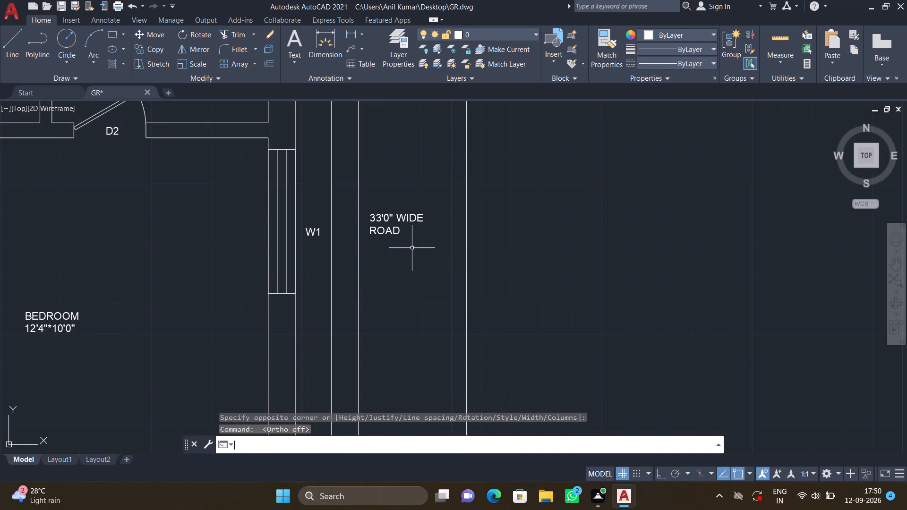
pyautogui.press('F8')
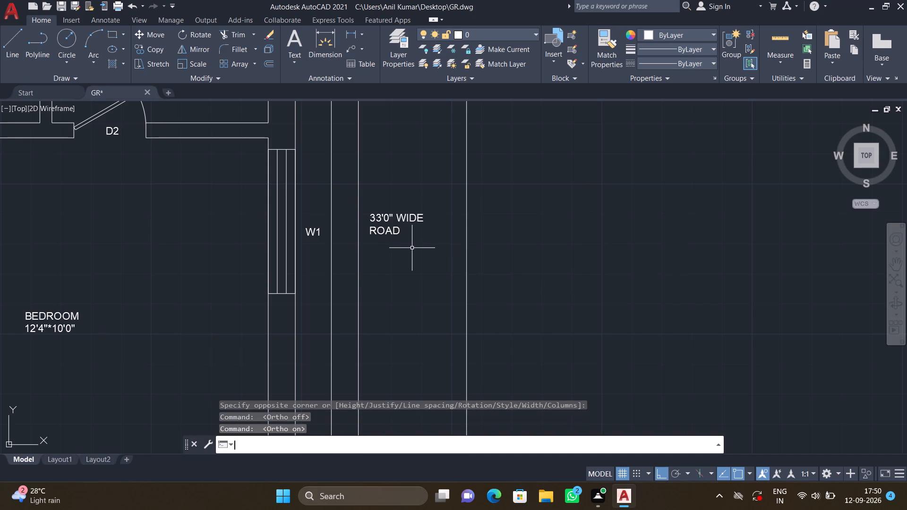
pyautogui.write('RO')
pyautogui.press('Return')
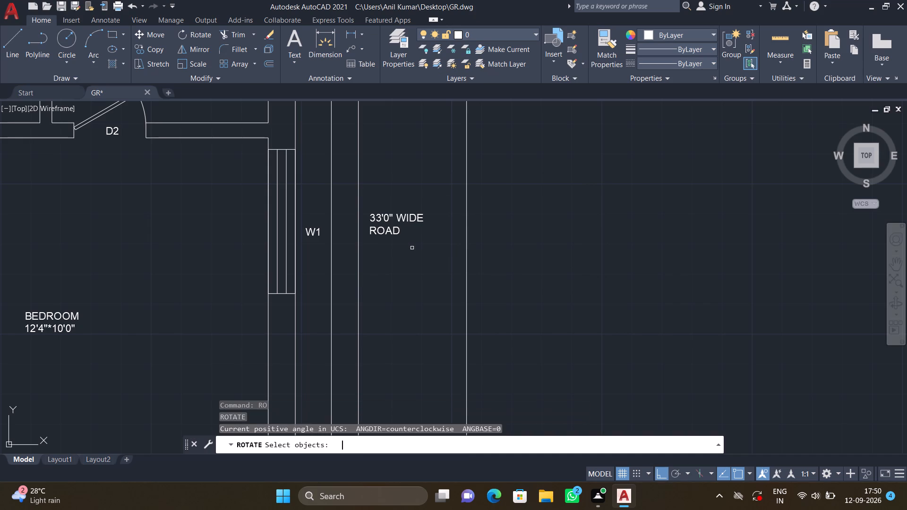
pyautogui.click(402, 212)
pyautogui.click(402, 221)
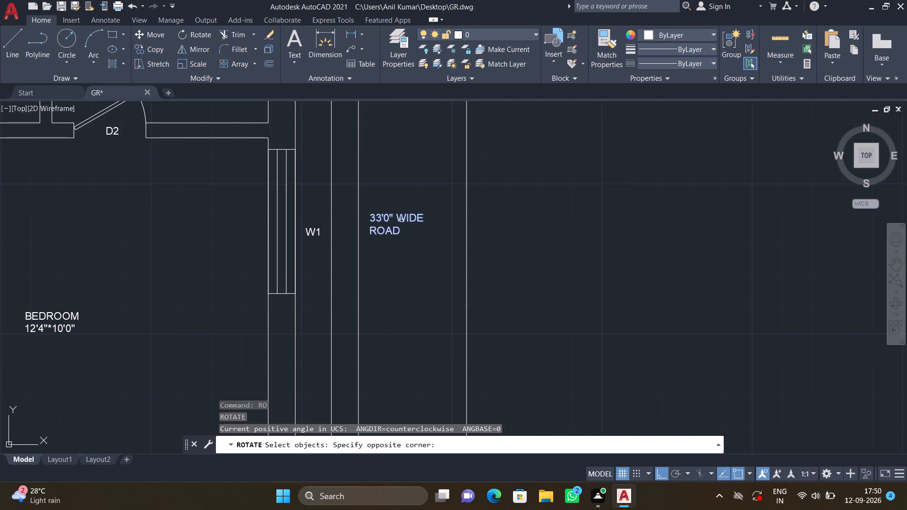
pyautogui.press('Return')
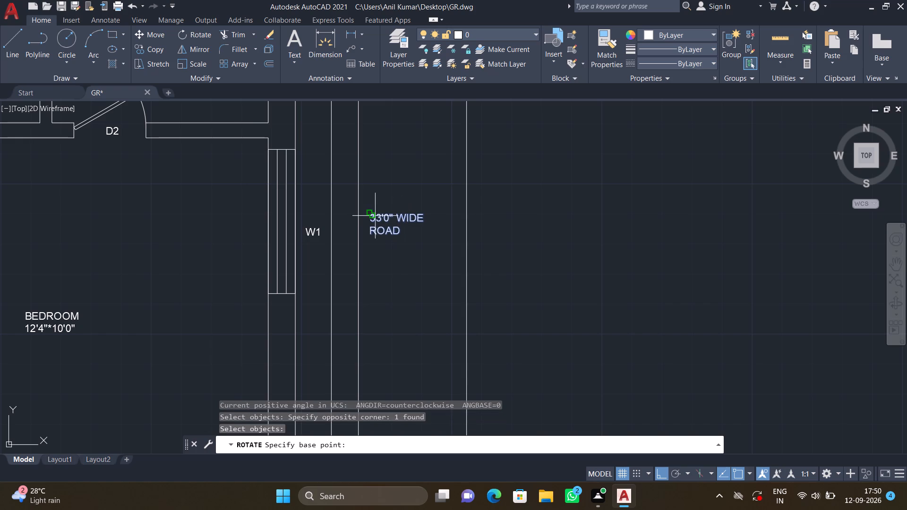
pyautogui.click(374, 215)
pyautogui.click(374, 193)
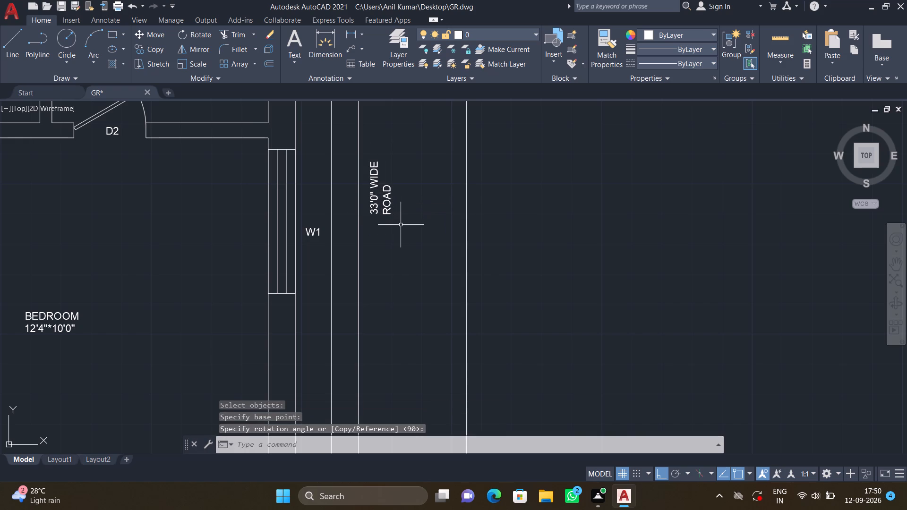
# Move the rotated 33'0" WIDE ROAD label about 1 ft east to the middle of the road strip.
pyautogui.press('m')
pyautogui.press('Return')
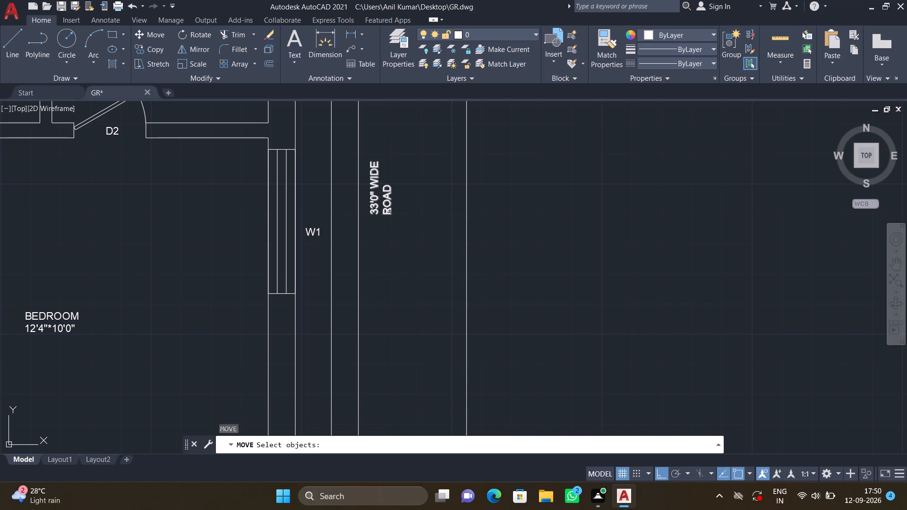
pyautogui.click(389, 210)
pyautogui.press('Return')
pyautogui.click(377, 212)
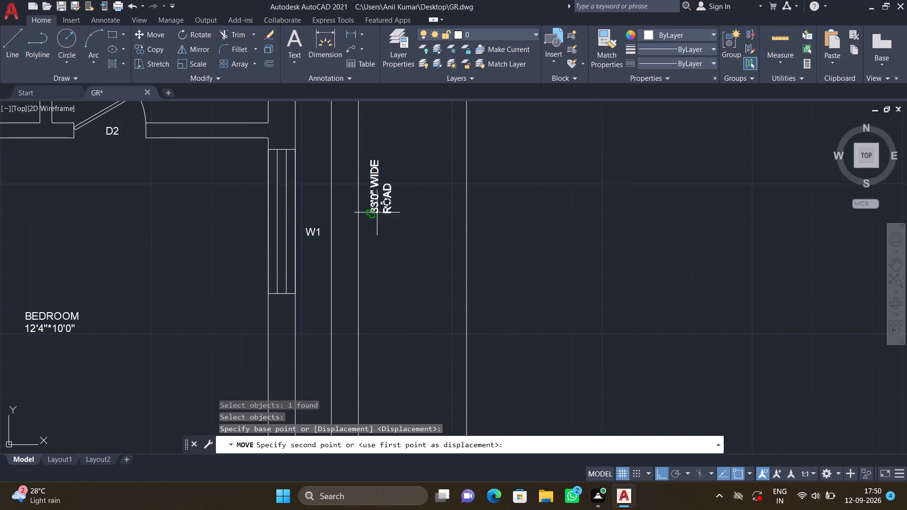
pyautogui.scroll(-2, 402, 225)
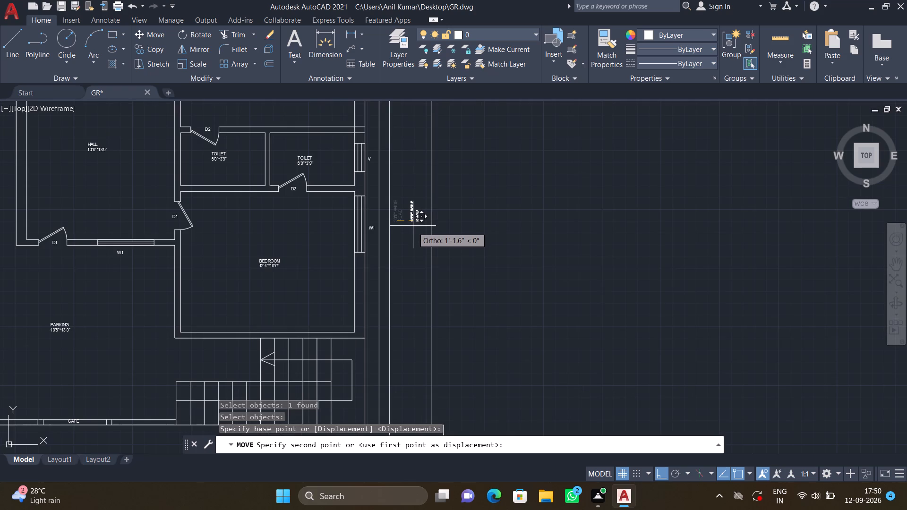
pyautogui.click(409, 230)
# Draw a horizontal line about 152 ft long eastward from where the plot's south boundary meets the east road's inner edge.
pyautogui.scroll(-1, 422, 210)
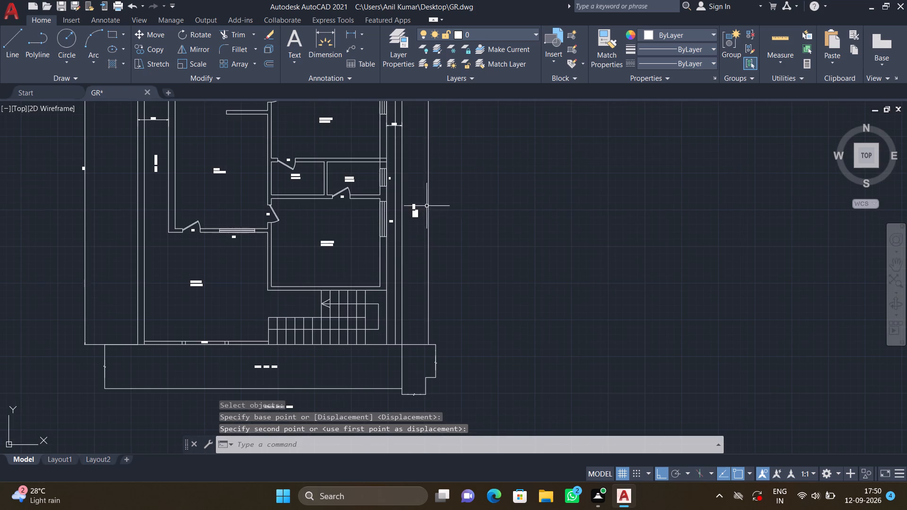
pyautogui.scroll(-1, 475, 200)
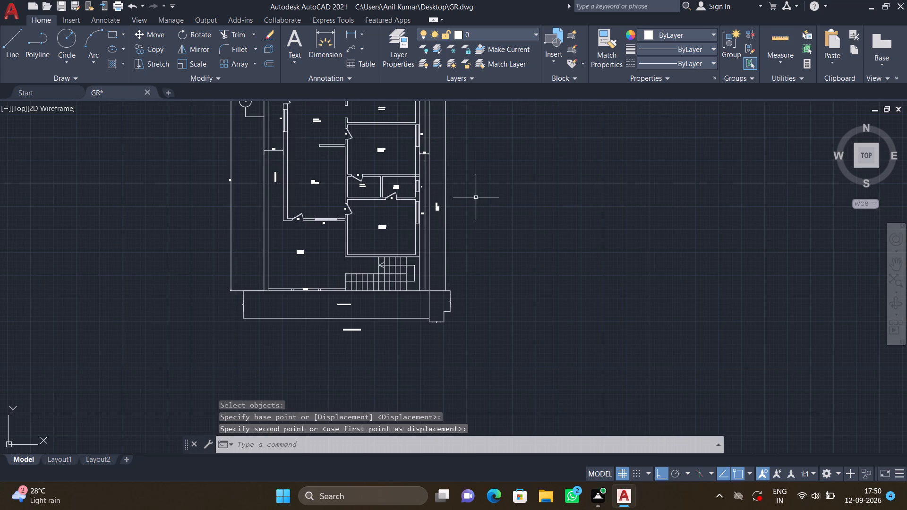
pyautogui.scroll(-2, 477, 198)
pyautogui.moveTo(488, 188); pyautogui.dragTo(454, 208, button='middle')
pyautogui.scroll(1, 451, 226)
pyautogui.press('l')
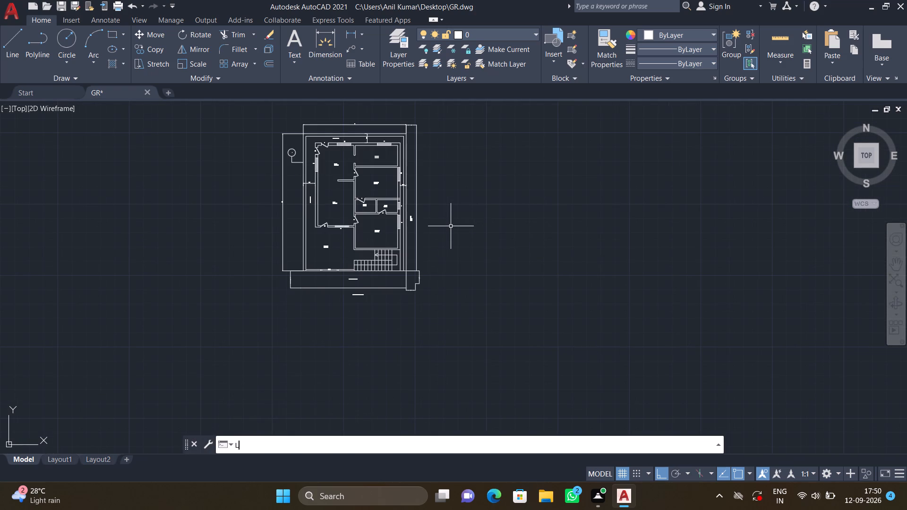
pyautogui.press('Return')
pyautogui.scroll(2, 425, 264)
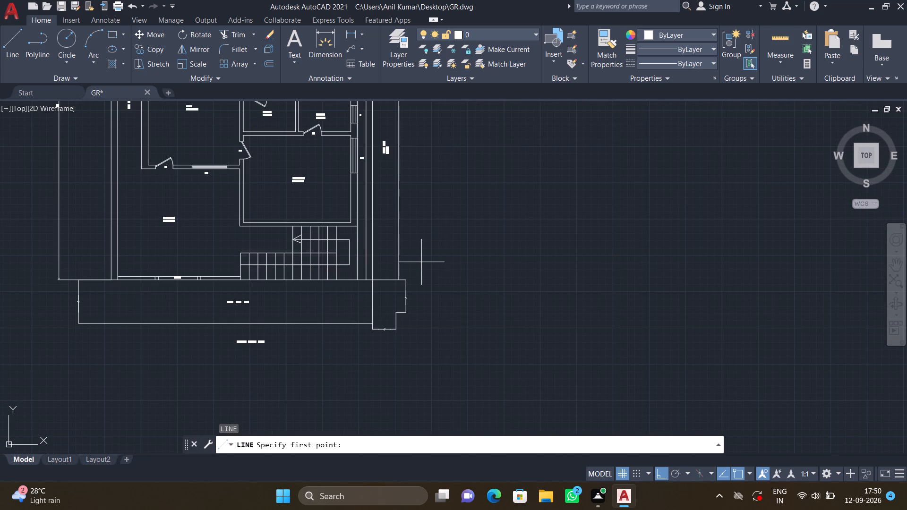
pyautogui.scroll(2, 372, 281)
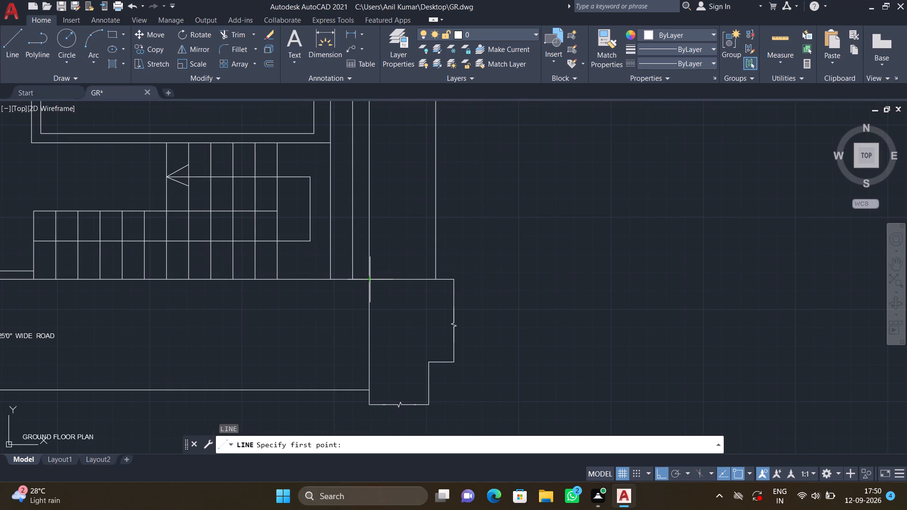
pyautogui.click(371, 277)
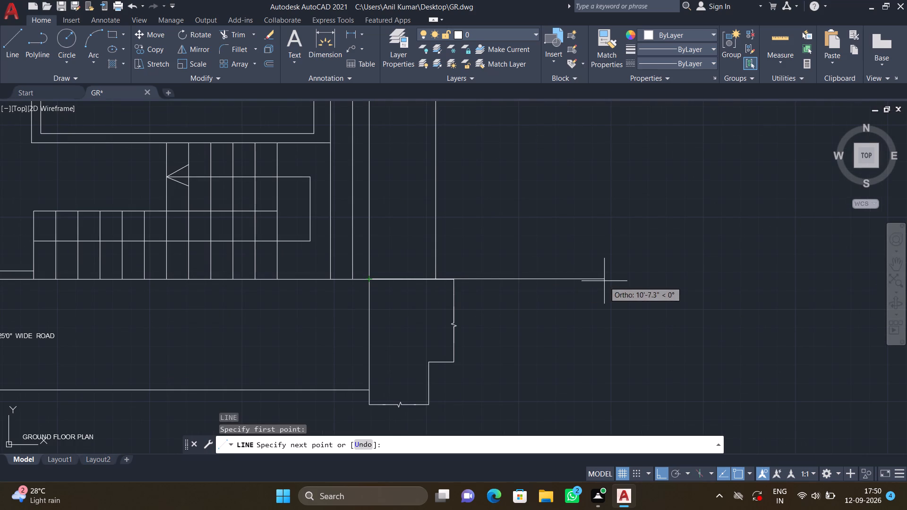
pyautogui.scroll(-2, 609, 278)
pyautogui.moveTo(619, 277); pyautogui.dragTo(526, 269, button='middle')
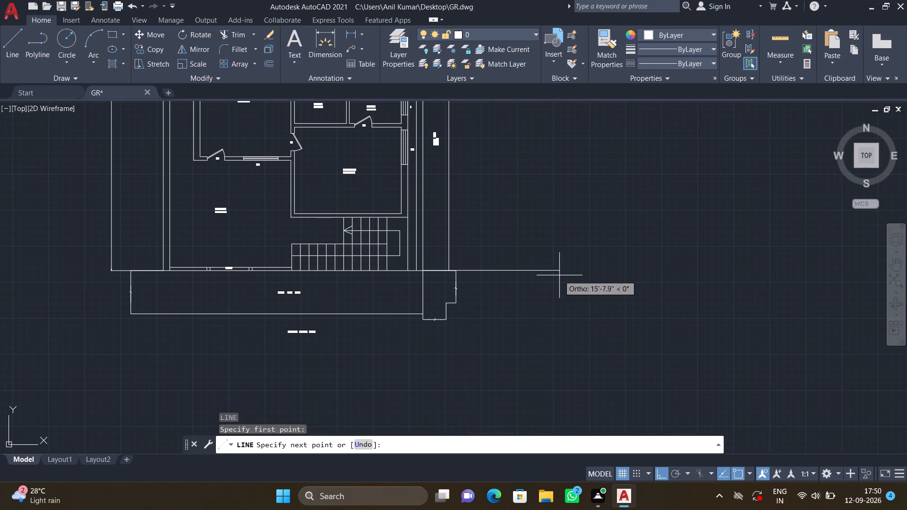
pyautogui.moveTo(709, 271); pyautogui.dragTo(599, 269, button='middle')
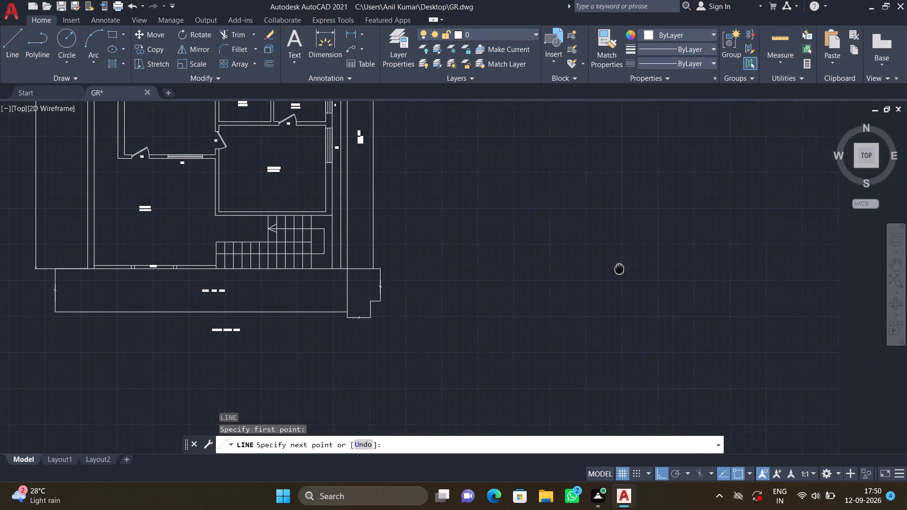
pyautogui.moveTo(599, 269); pyautogui.dragTo(539, 276, button='middle')
pyautogui.scroll(-3, 687, 277)
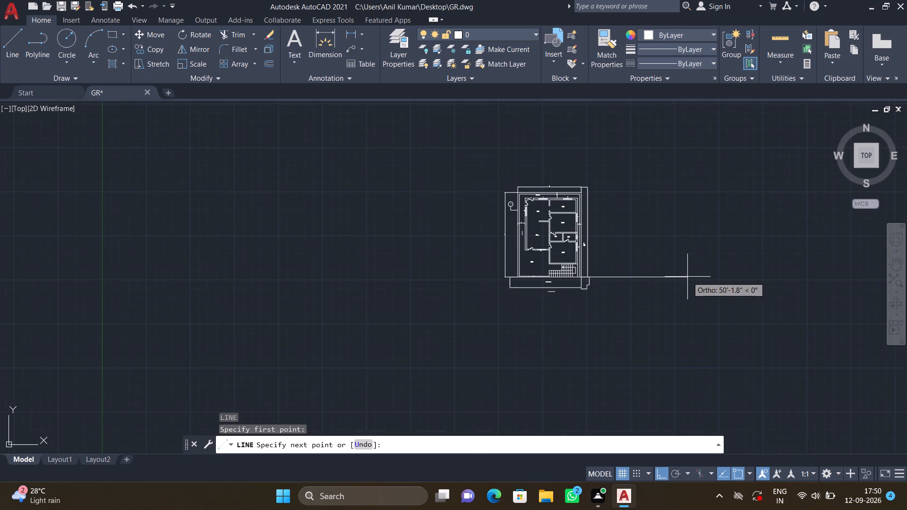
pyautogui.moveTo(693, 273); pyautogui.dragTo(513, 226, button='middle')
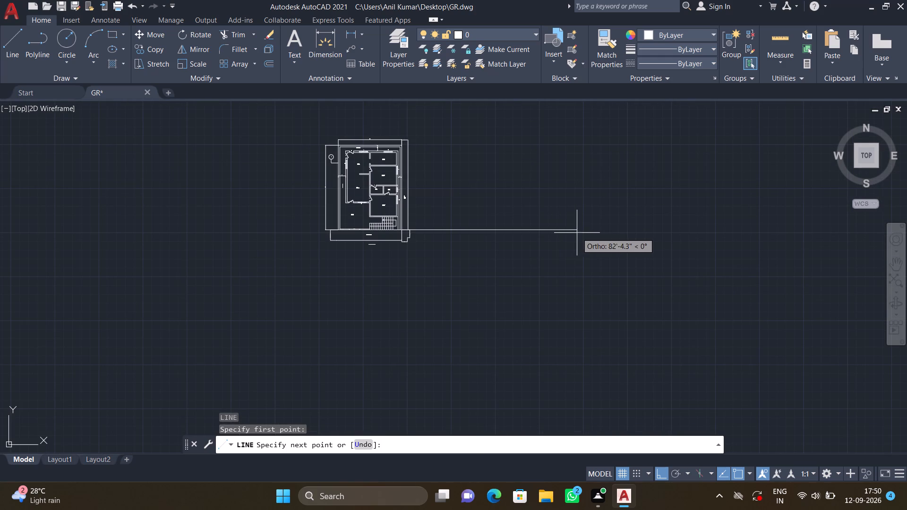
pyautogui.click(726, 233)
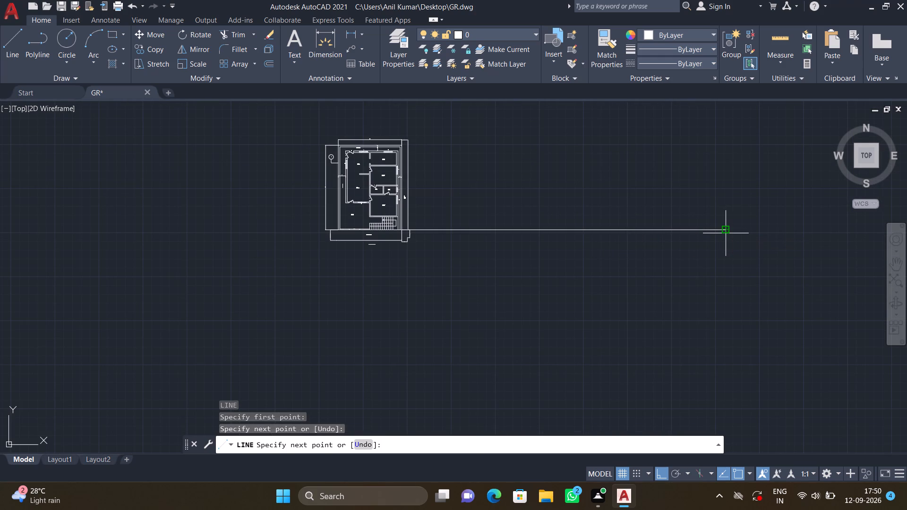
pyautogui.press('Return')
# Draw a horizontal line eastward from the house's north-east outer corner, ending directly above the southern projection line's east end.
pyautogui.scroll(1, 455, 212)
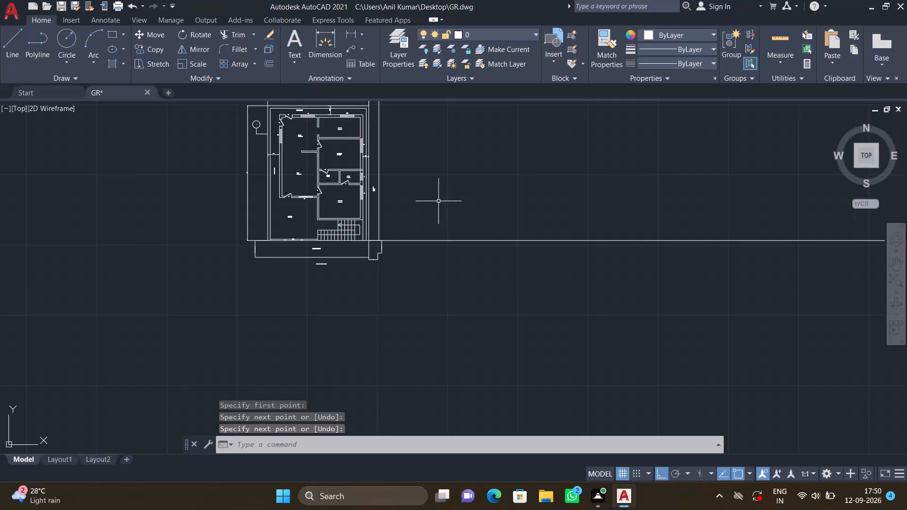
pyautogui.moveTo(438, 200); pyautogui.dragTo(449, 263, button='middle')
pyautogui.scroll(1, 447, 247)
pyautogui.press('l')
pyautogui.press('Return')
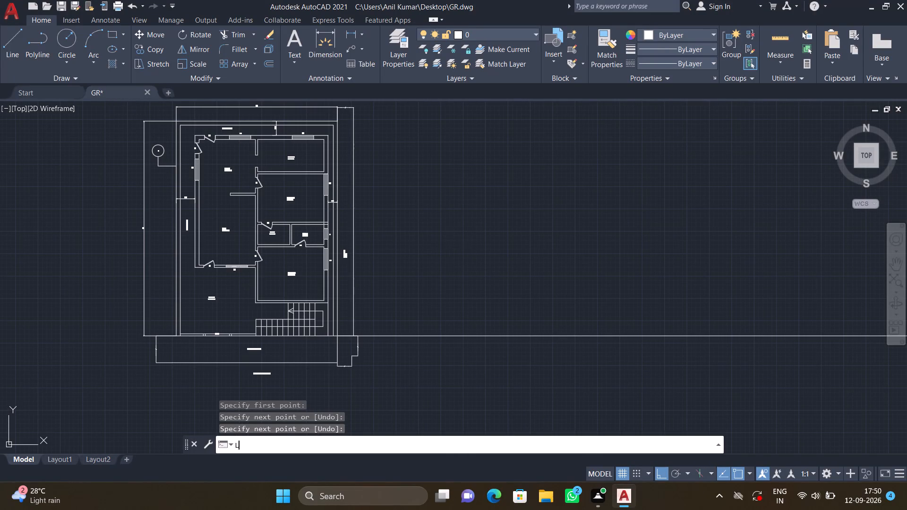
pyautogui.scroll(1, 338, 142)
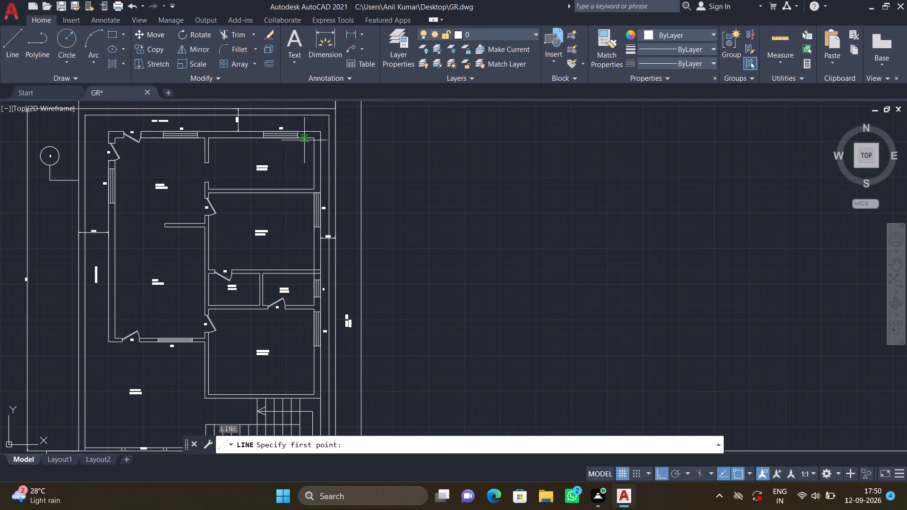
pyautogui.click(319, 133)
pyautogui.scroll(-1, 477, 161)
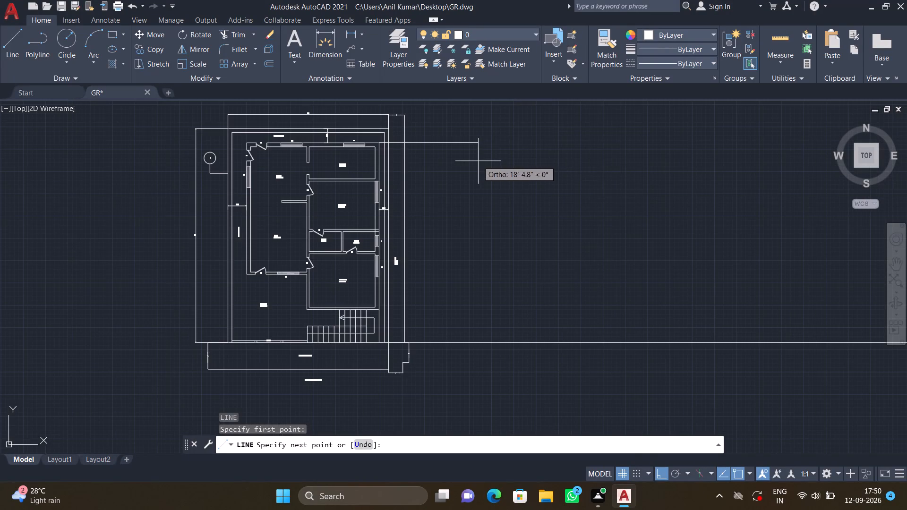
pyautogui.moveTo(605, 165); pyautogui.dragTo(512, 186, button='middle')
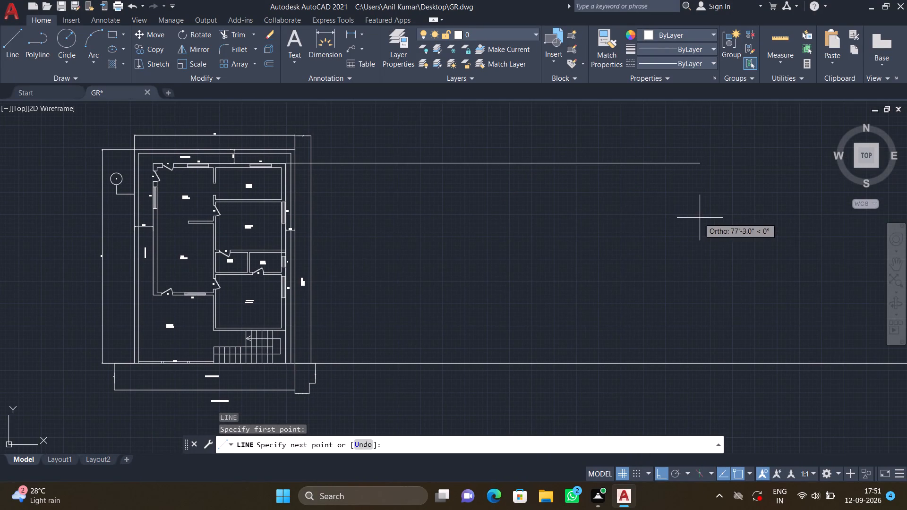
pyautogui.scroll(-2, 754, 208)
pyautogui.moveTo(762, 204); pyautogui.dragTo(554, 229, button='middle')
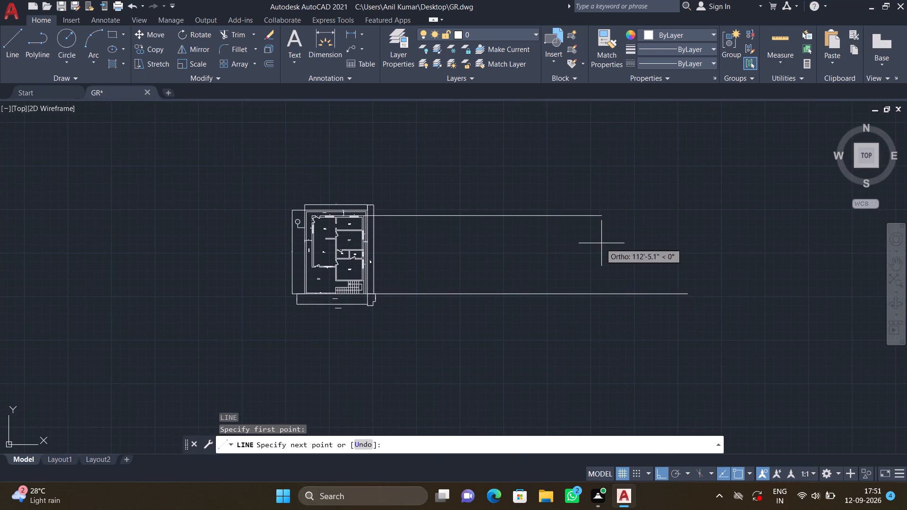
pyautogui.scroll(1, 673, 235)
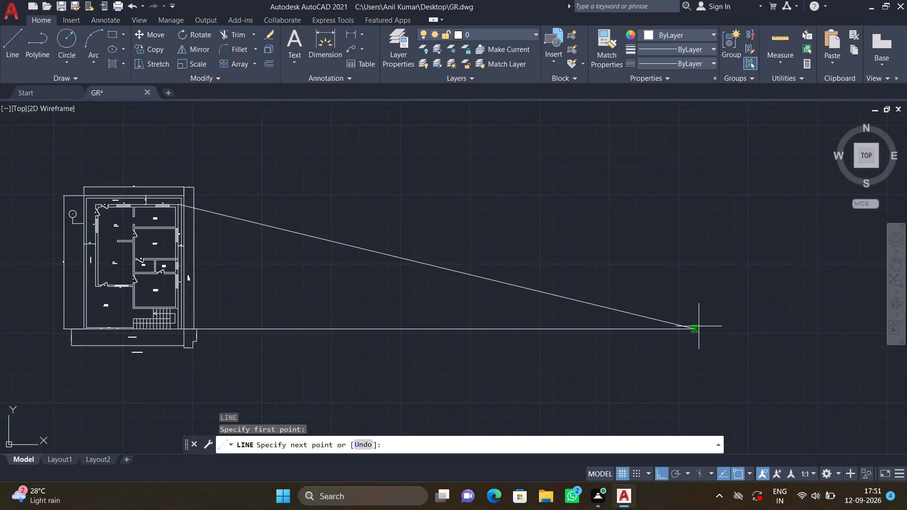
pyautogui.click(695, 202)
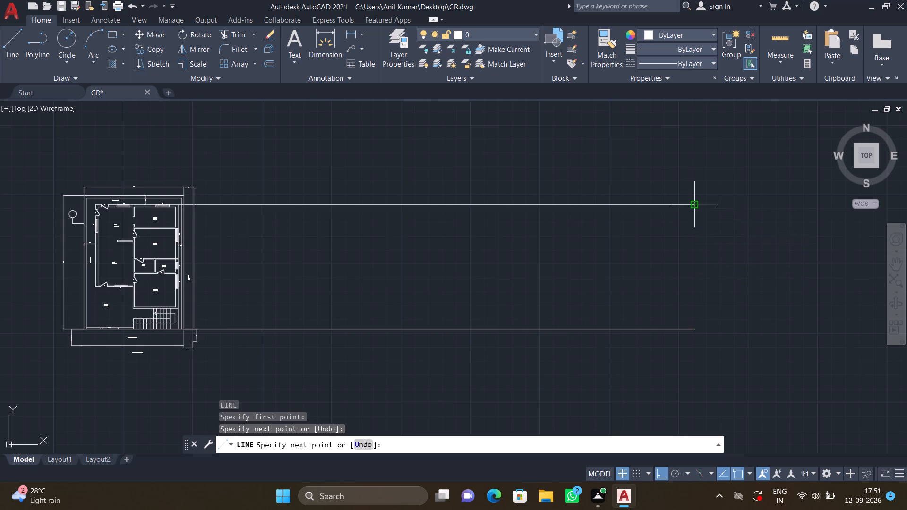
pyautogui.press('Return')
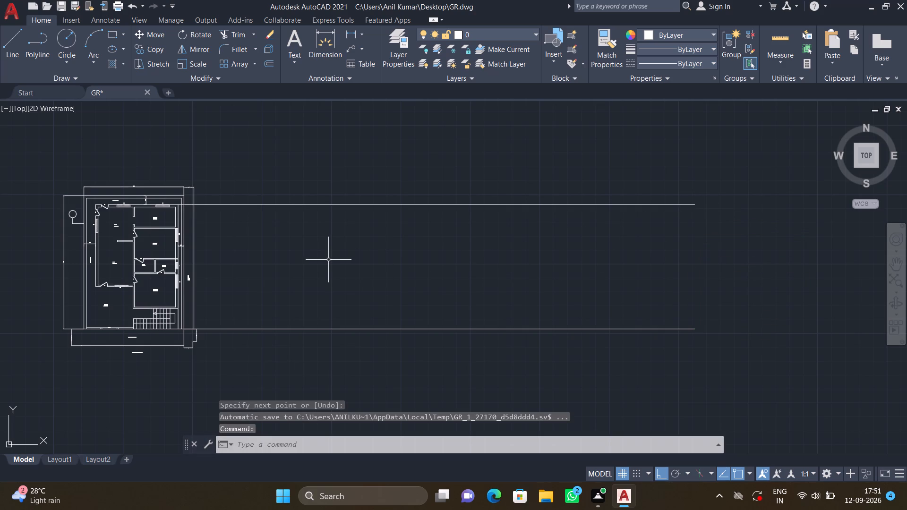
# Draw a vertical line joining the two horizontal projection lines, roughly a third of the way along them from the plan.
pyautogui.press('l')
pyautogui.press('Return')
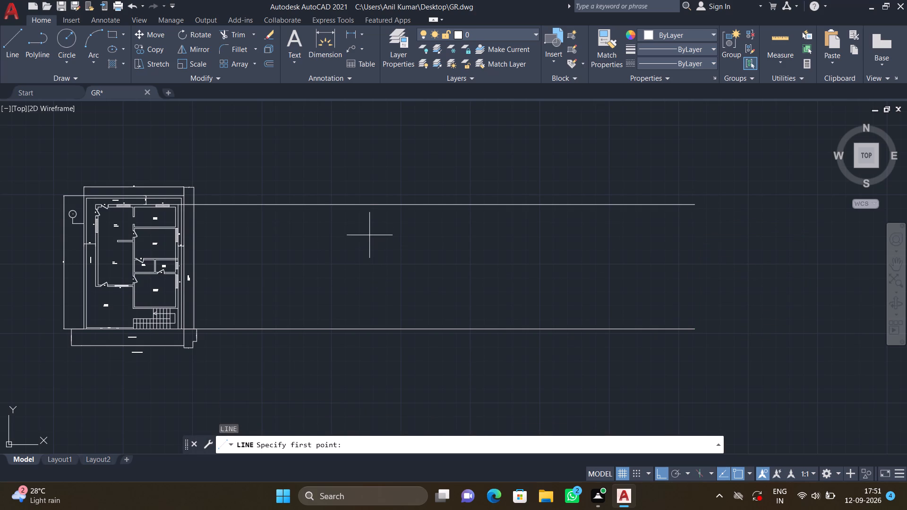
pyautogui.click(356, 204)
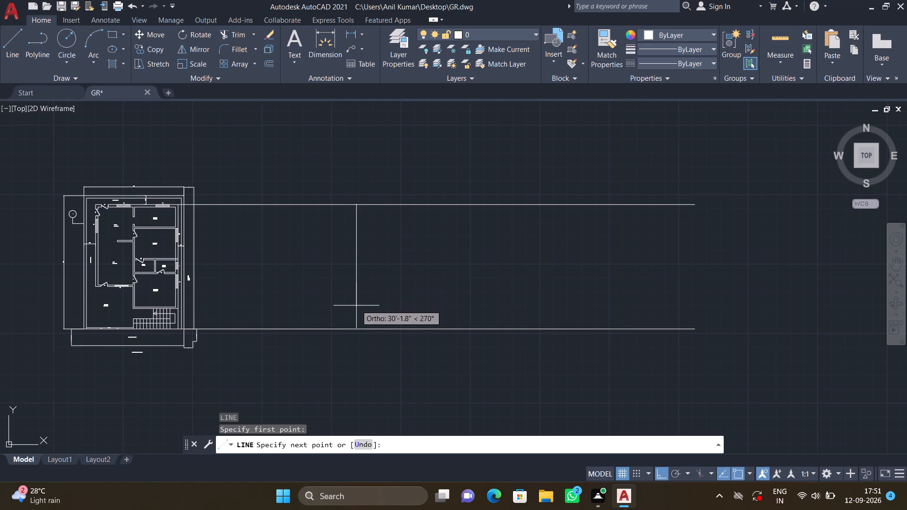
pyautogui.scroll(3, 356, 312)
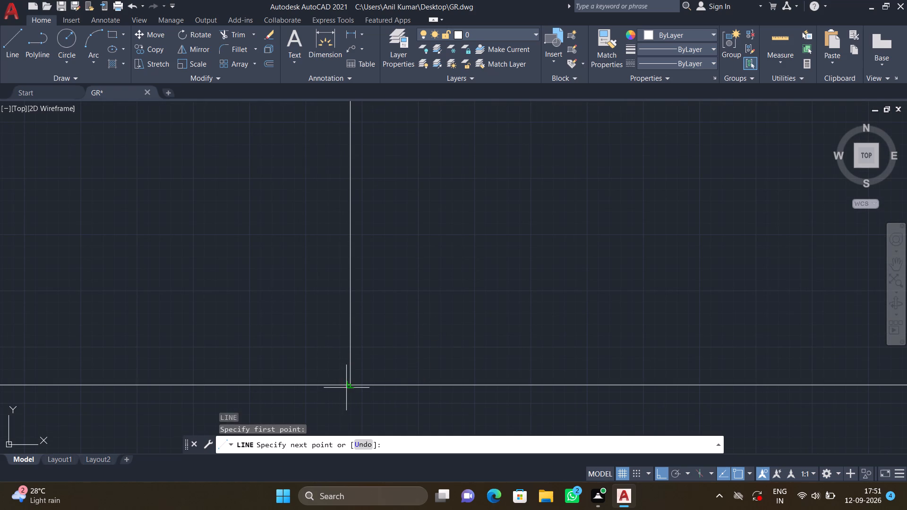
pyautogui.click(348, 384)
pyautogui.press('Return')
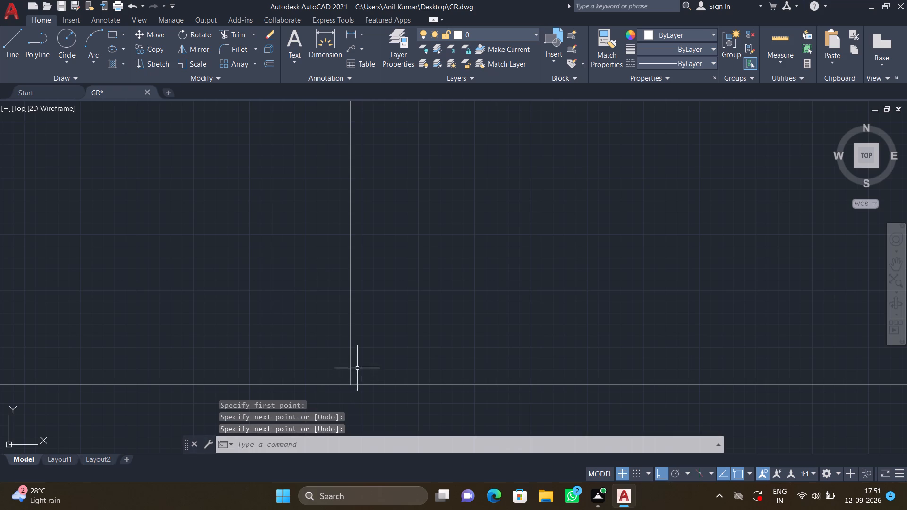
pyautogui.scroll(-3, 359, 364)
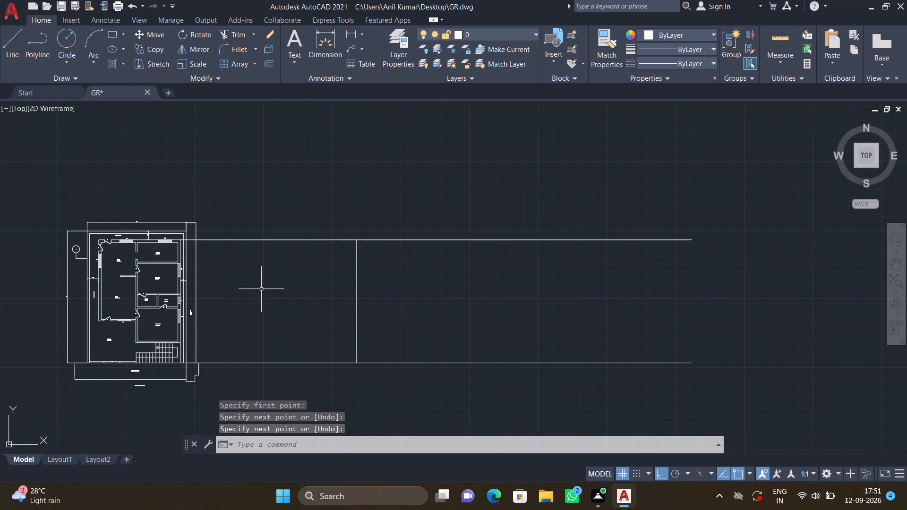
# Trim away the northern projection line between the house's north-east corner and the new vertical line.
pyautogui.scroll(2, 179, 253)
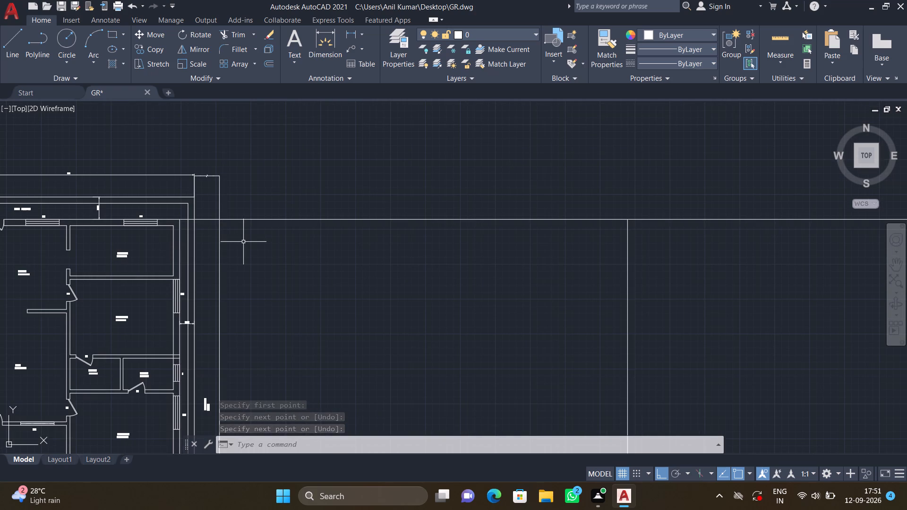
pyautogui.write('TR')
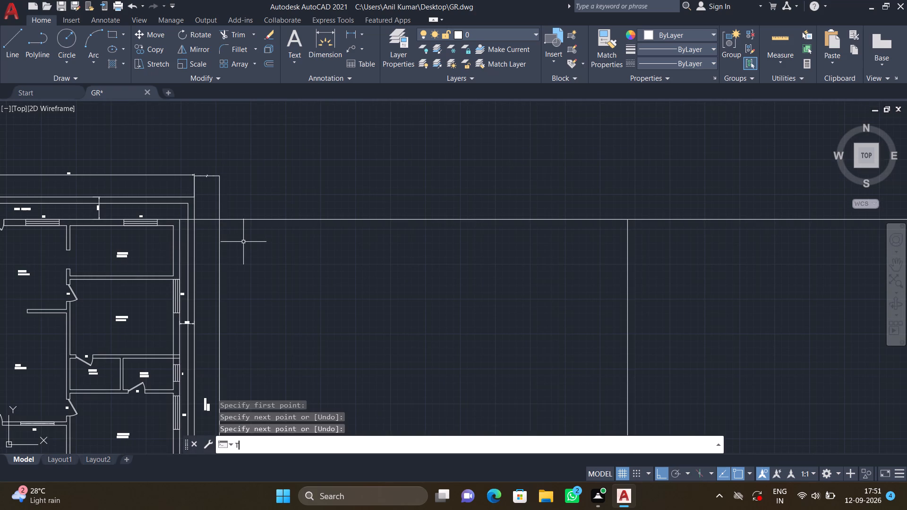
pyautogui.press('Return')
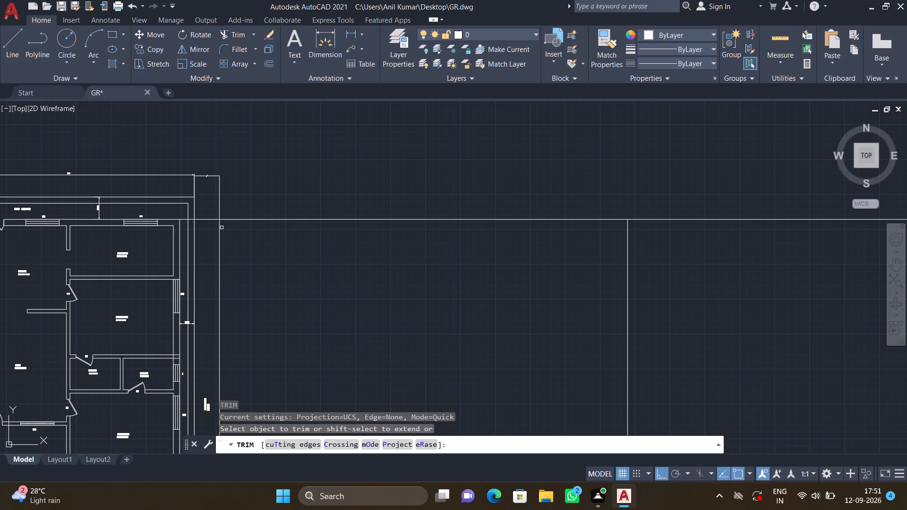
pyautogui.scroll(2, 222, 228)
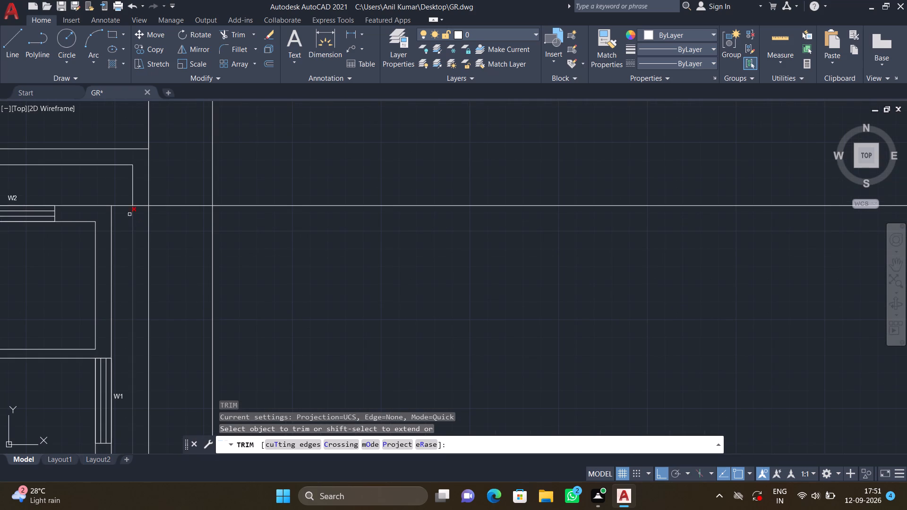
pyautogui.click(122, 201)
pyautogui.click(118, 218)
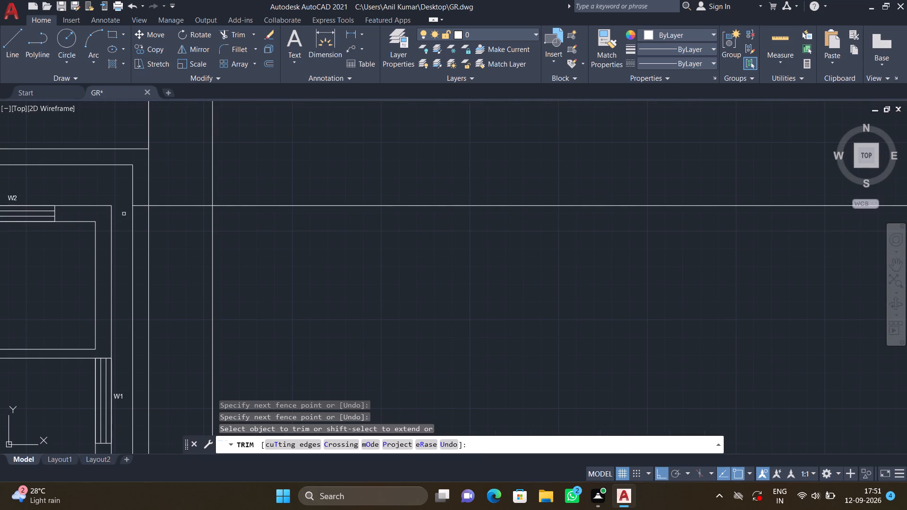
pyautogui.click(138, 207)
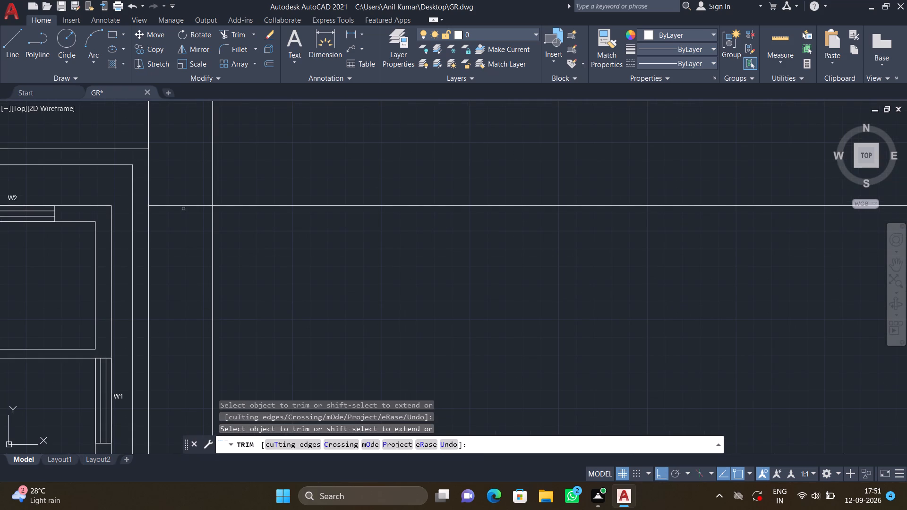
pyautogui.click(183, 204)
pyautogui.scroll(-2, 220, 215)
pyautogui.moveTo(246, 263); pyautogui.dragTo(252, 207, button='middle')
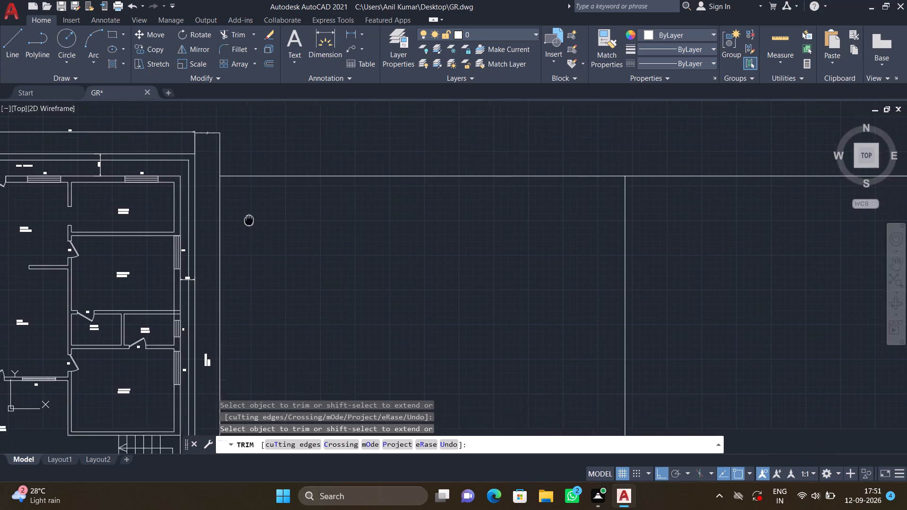
pyautogui.moveTo(252, 207); pyautogui.dragTo(259, 184, button='middle')
pyautogui.scroll(-1, 259, 184)
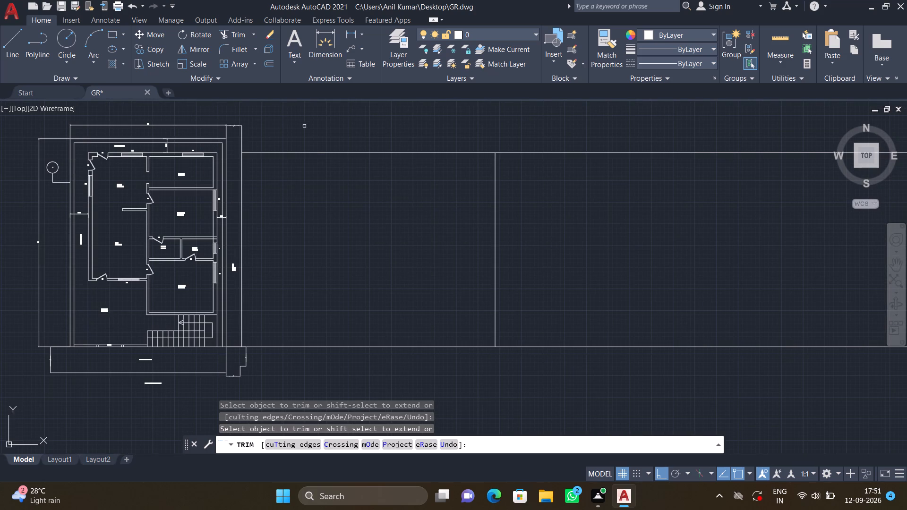
pyautogui.click(317, 136)
pyautogui.moveTo(339, 195); pyautogui.dragTo(339, 201)
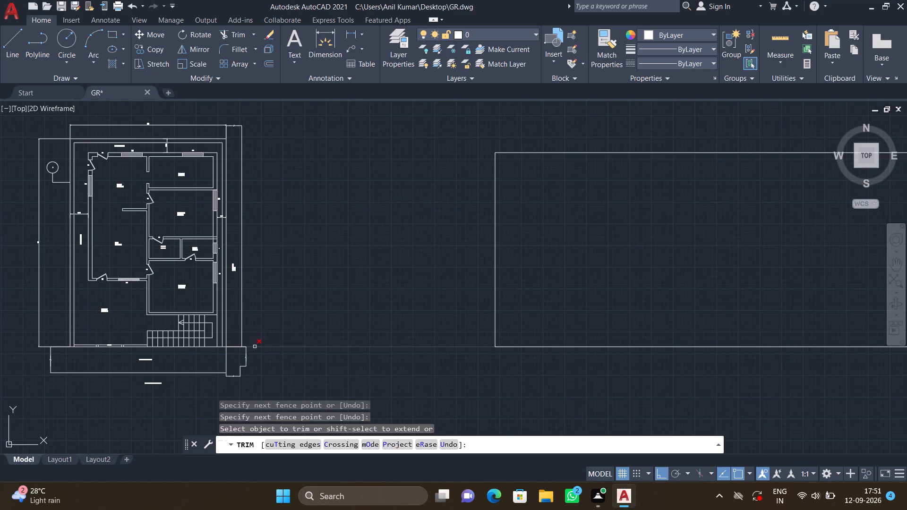
# Open the south-east road junction by trimming the plot's south line across the east road and its east line across the south road.
pyautogui.scroll(3, 225, 347)
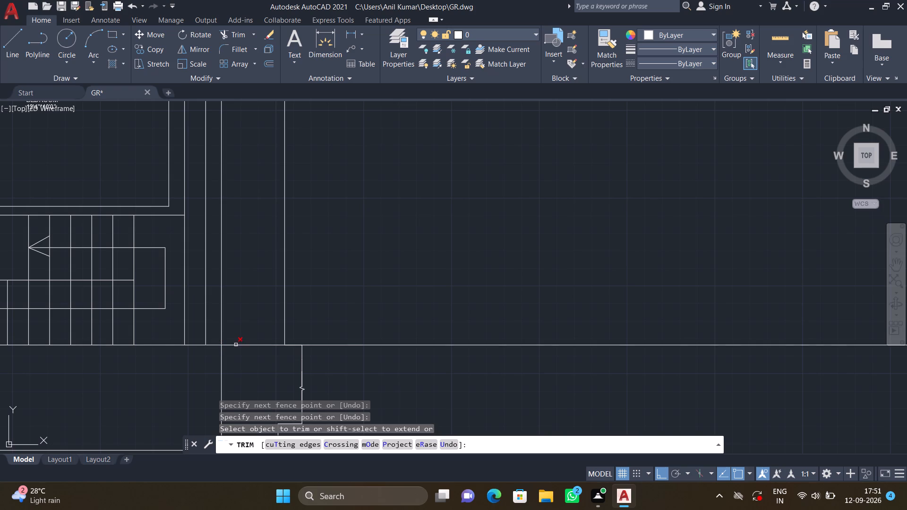
pyautogui.click(240, 338)
pyautogui.click(248, 361)
pyautogui.scroll(-1, 250, 346)
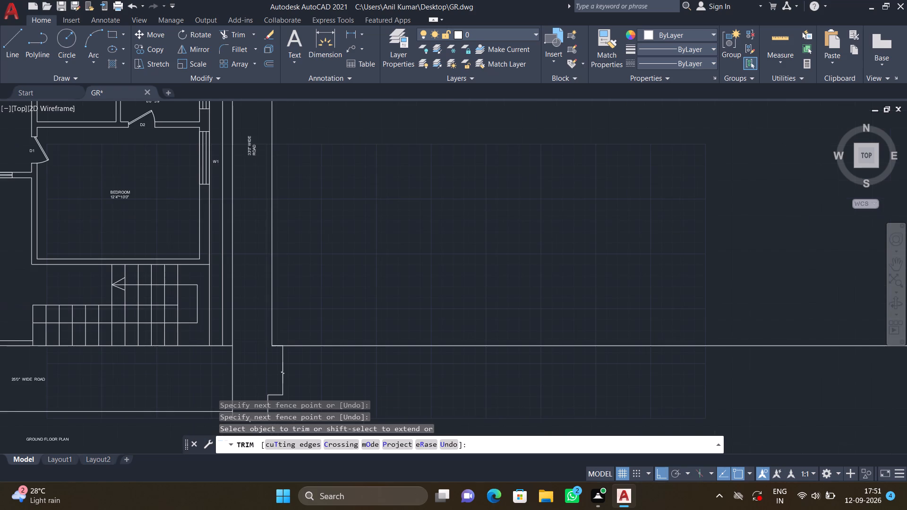
pyautogui.scroll(-1, 251, 347)
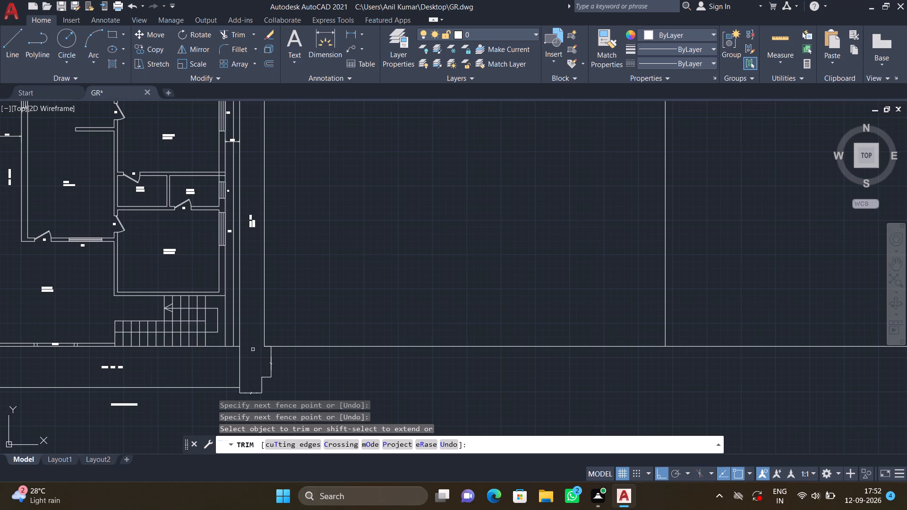
pyautogui.click(234, 366)
pyautogui.click(247, 365)
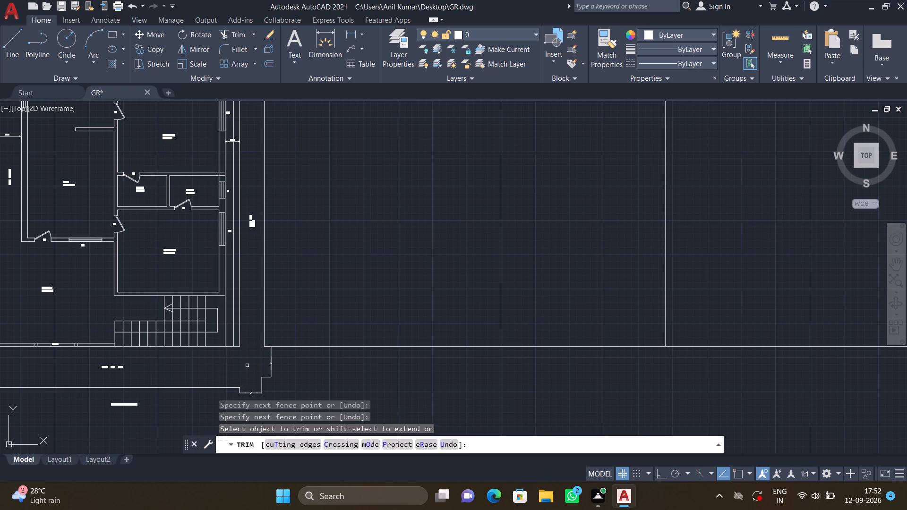
pyautogui.scroll(-2, 313, 330)
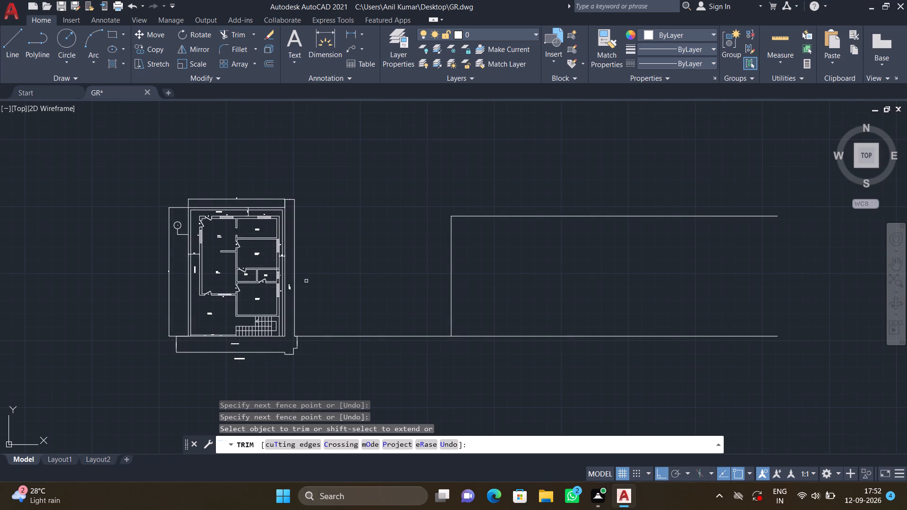
# Trim away the southern projection line between the east road and the new vertical line.
pyautogui.click(365, 304)
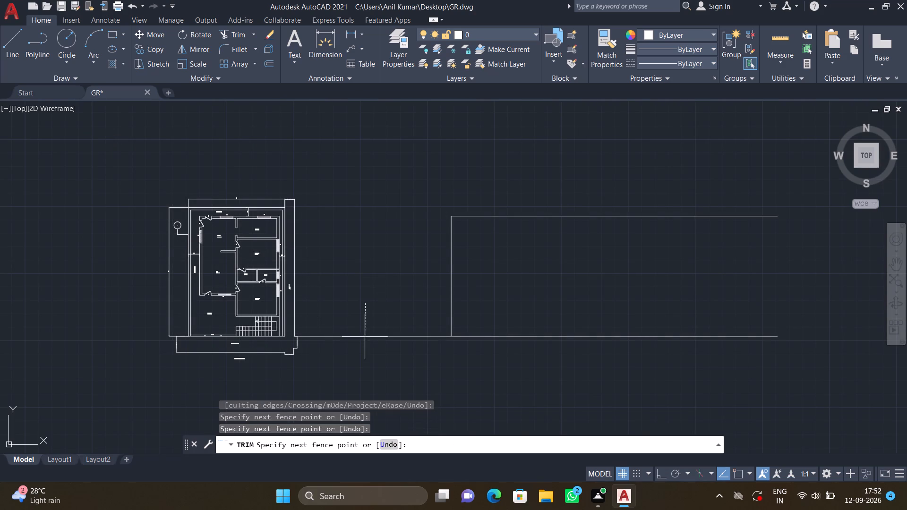
pyautogui.click(368, 352)
pyautogui.press('Return')
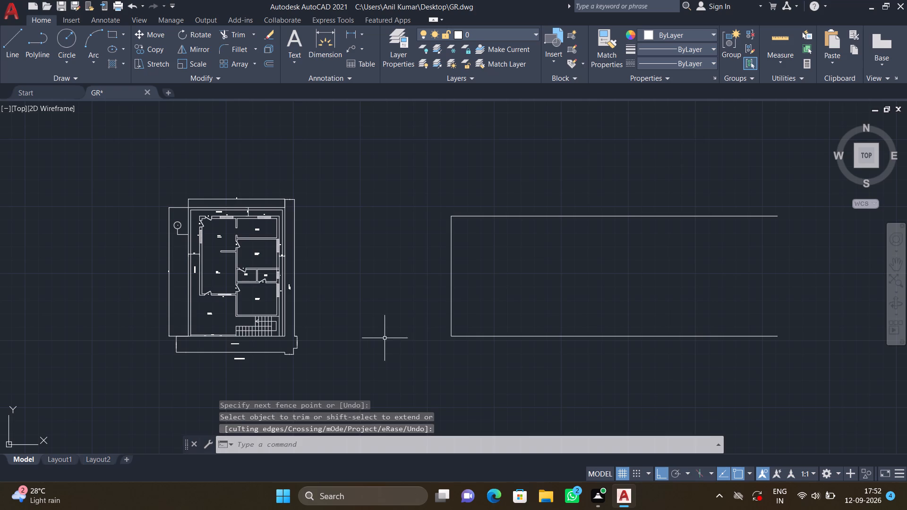
# Offset the vertical line joining the two projection lines 9" to the east as an outer wall thickness.
pyautogui.scroll(-1, 398, 334)
pyautogui.moveTo(483, 301); pyautogui.dragTo(465, 291, button='middle')
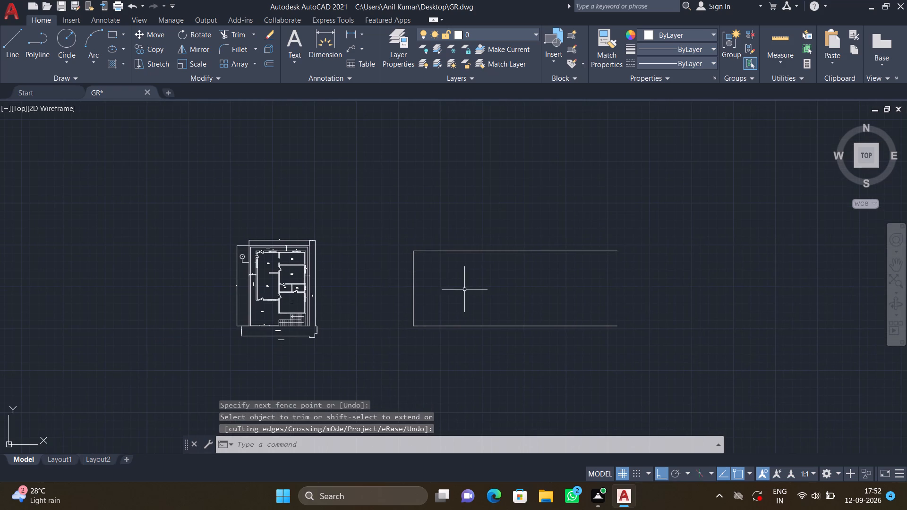
pyautogui.scroll(1, 464, 289)
pyautogui.moveTo(464, 289); pyautogui.dragTo(422, 262, button='middle')
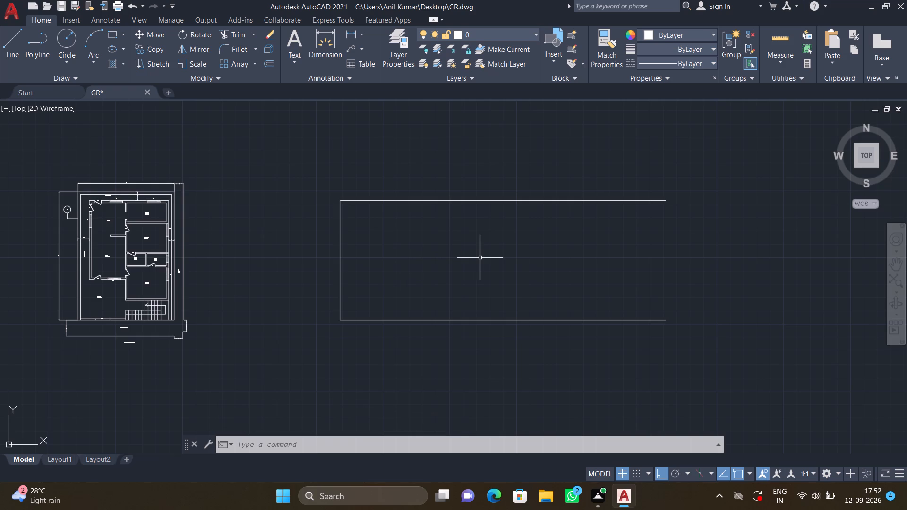
pyautogui.press('o')
pyautogui.press('Return')
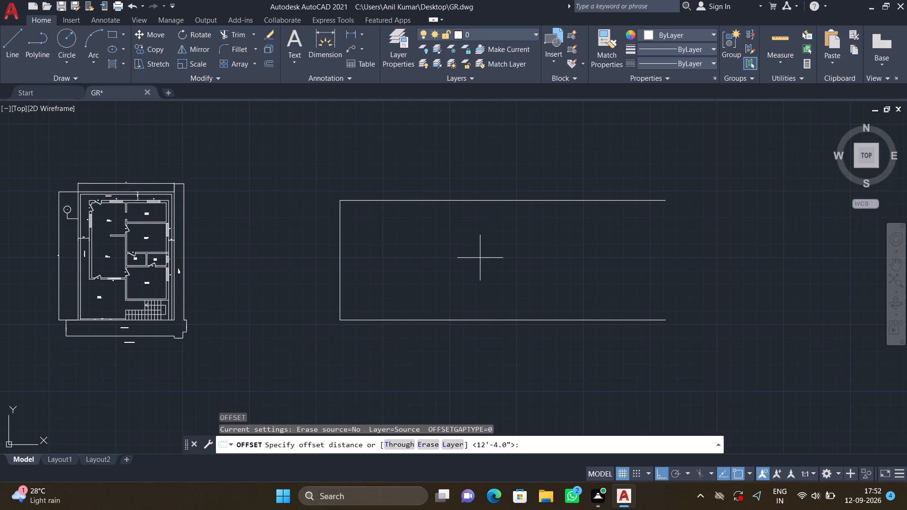
pyautogui.write('9"')
pyautogui.press('Return')
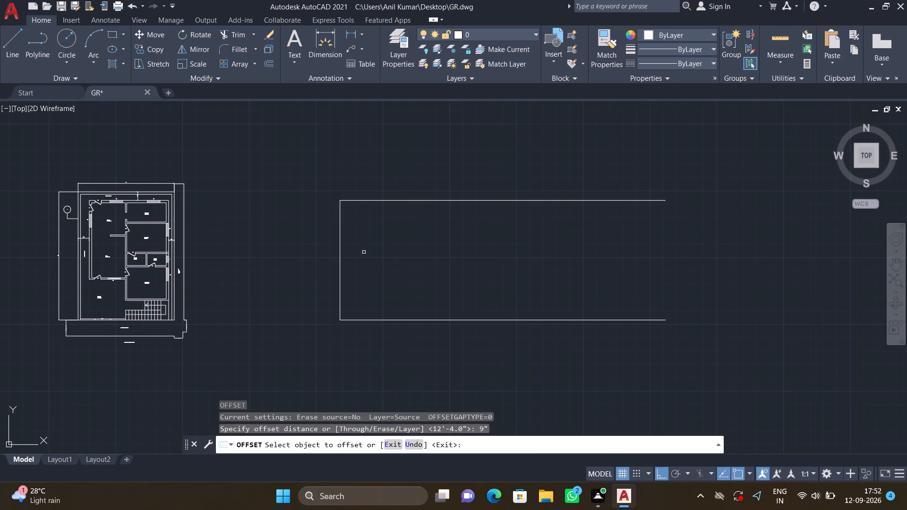
pyautogui.click(340, 250)
pyautogui.click(348, 251)
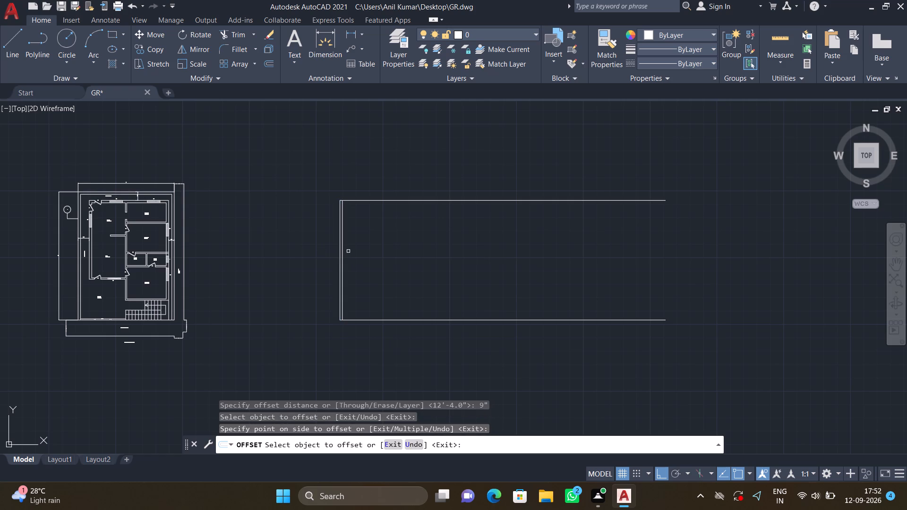
pyautogui.press('Return')
# Offset the west wall's inner line 10'6" to the east.
pyautogui.scroll(1, 331, 208)
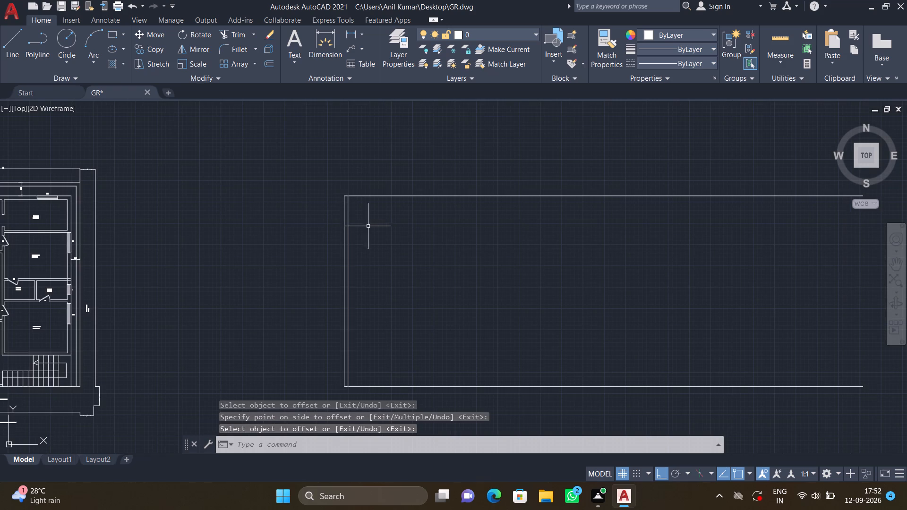
pyautogui.press('o')
pyautogui.press('Return')
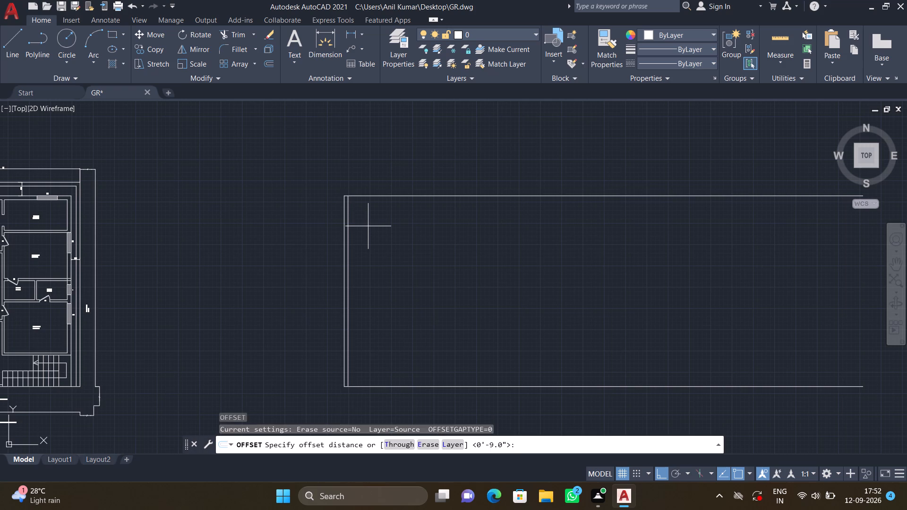
pyautogui.write('10\'6"')
pyautogui.press('Return')
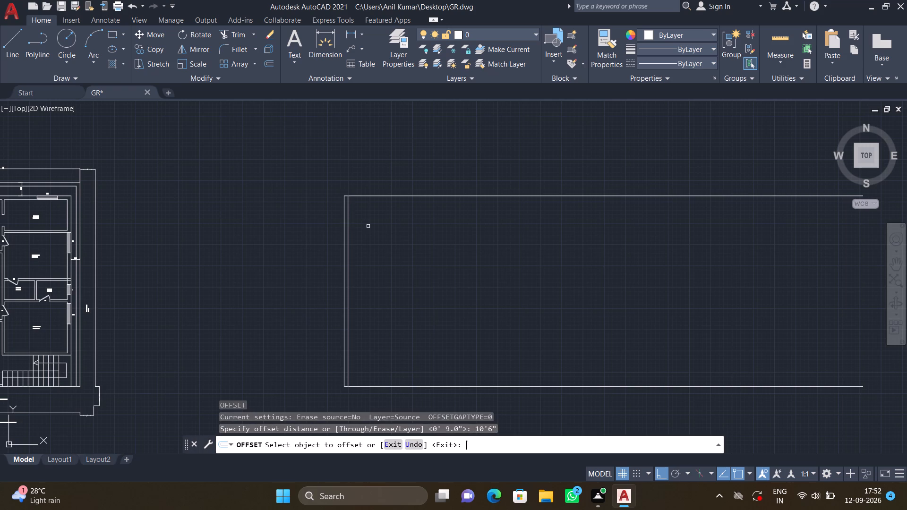
pyautogui.scroll(2, 365, 229)
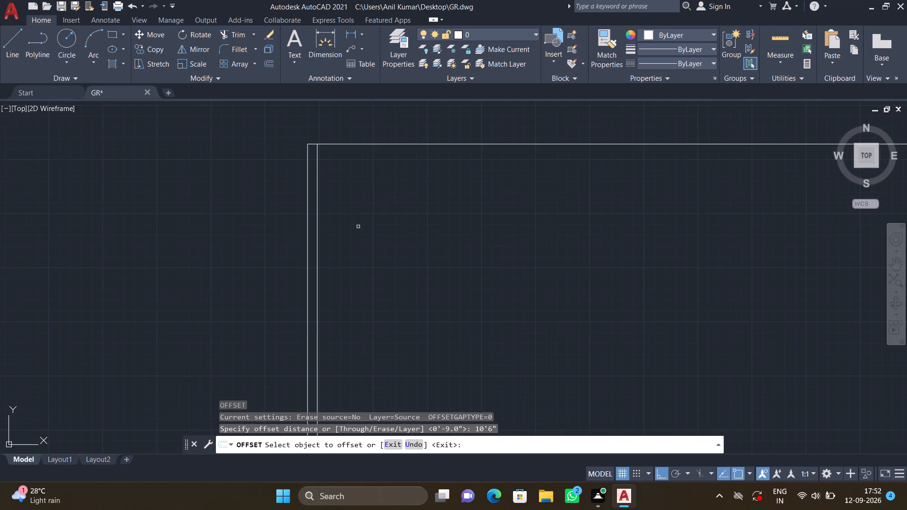
pyautogui.click(316, 210)
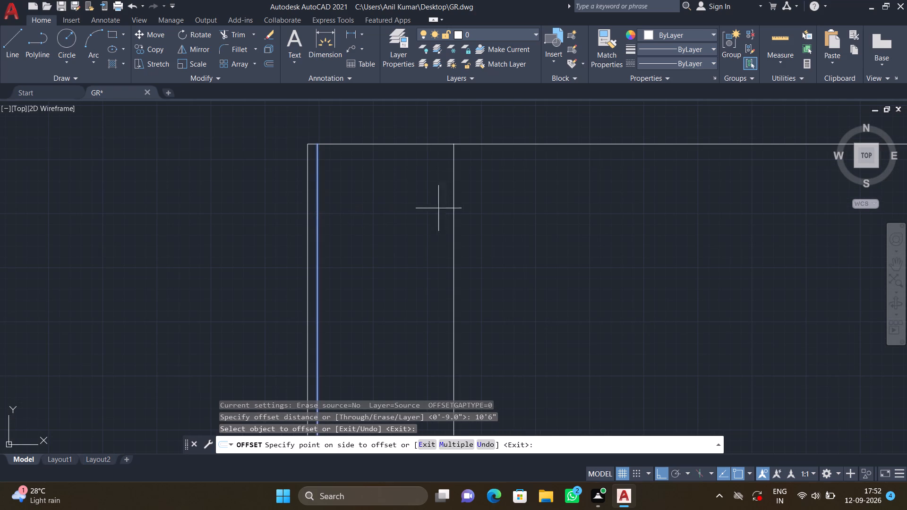
pyautogui.click(445, 208)
pyautogui.press('Return')
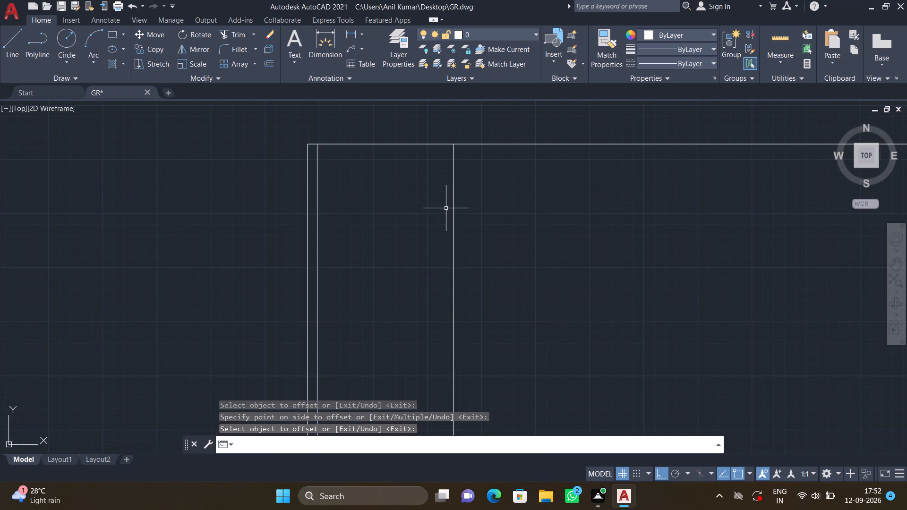
# Offset the newest vertical line 5" to the east to form a partition wall.
pyautogui.press('o')
pyautogui.press('Return')
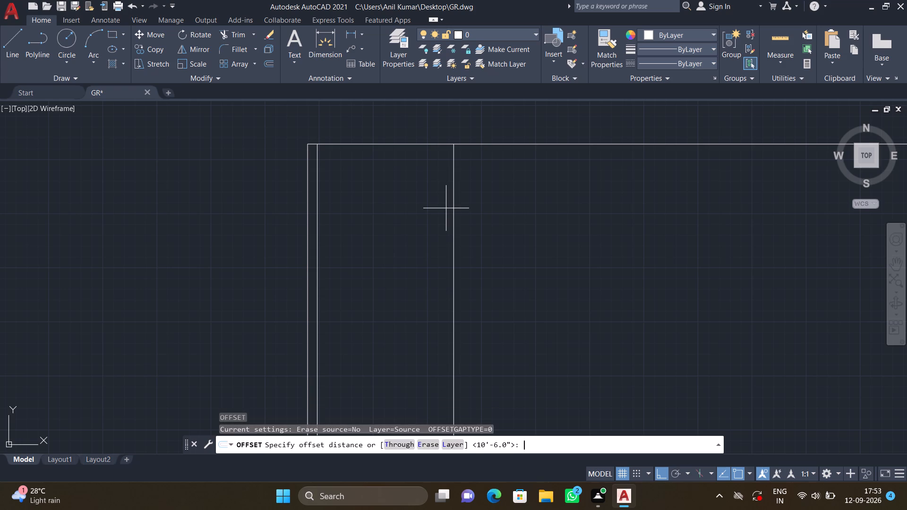
pyautogui.write('5"')
pyautogui.press('Return')
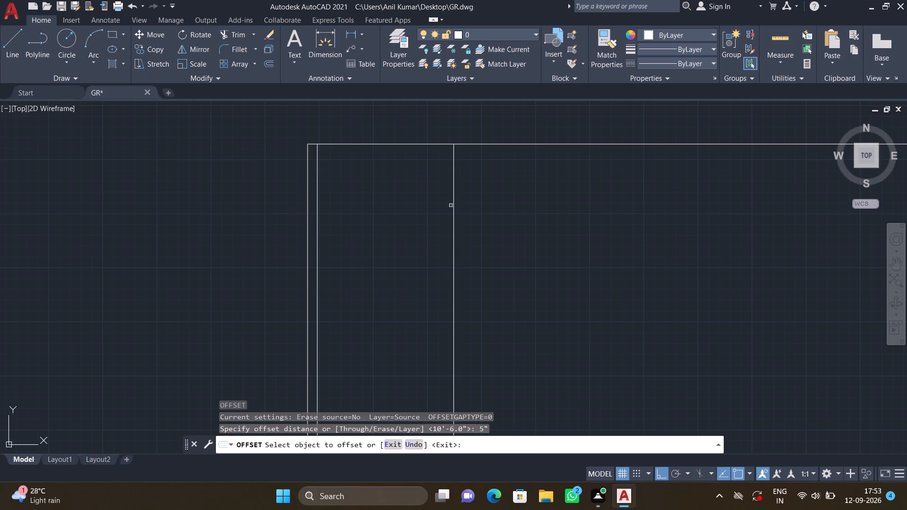
pyautogui.click(453, 204)
pyautogui.click(475, 211)
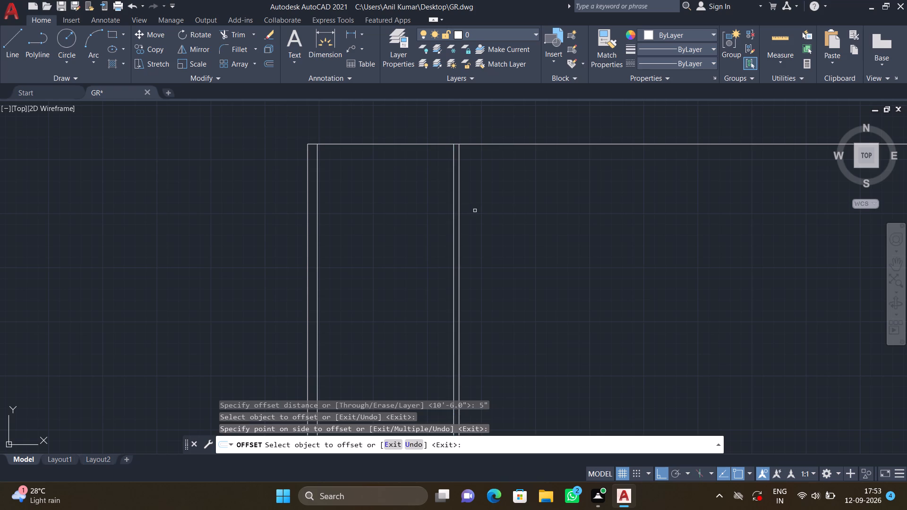
pyautogui.press('Return')
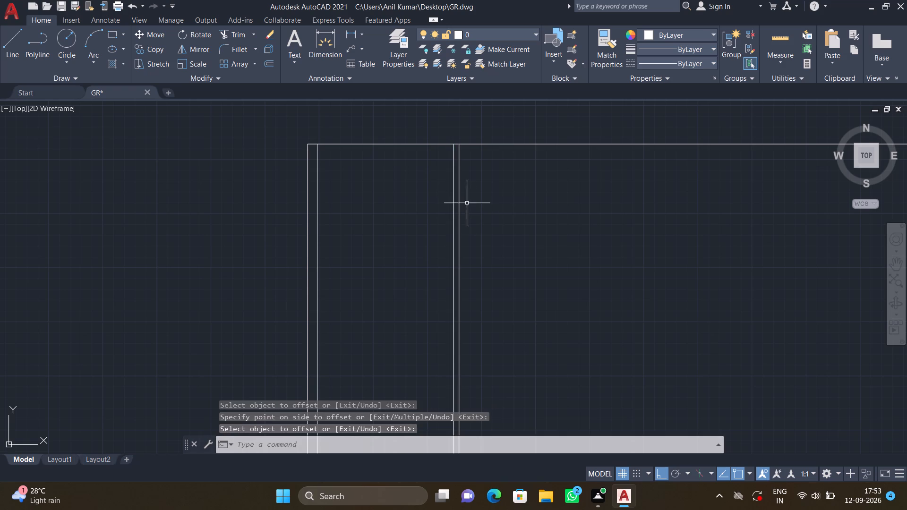
pyautogui.scroll(-1, 374, 178)
pyautogui.scroll(1, 367, 167)
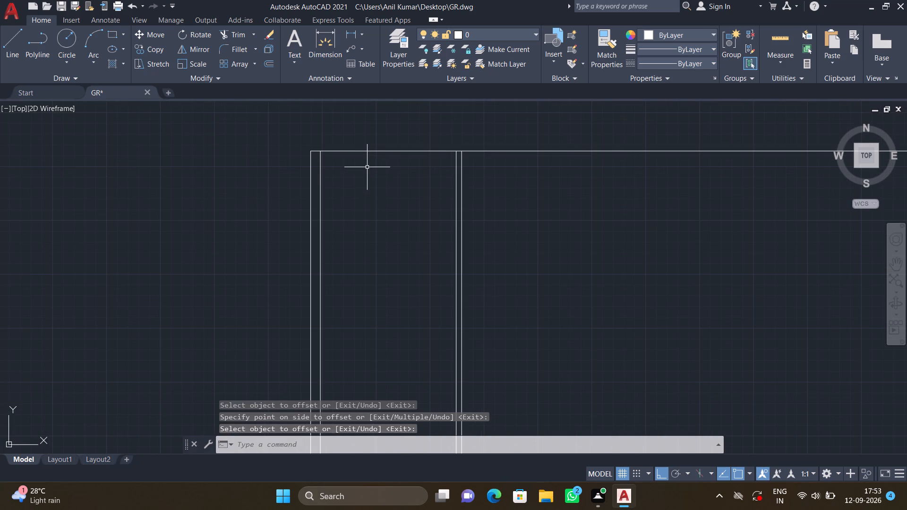
# Offset the northern and southern horizontal lines 9" inward to form the north and south outer walls.
pyautogui.press('o')
pyautogui.press('Return')
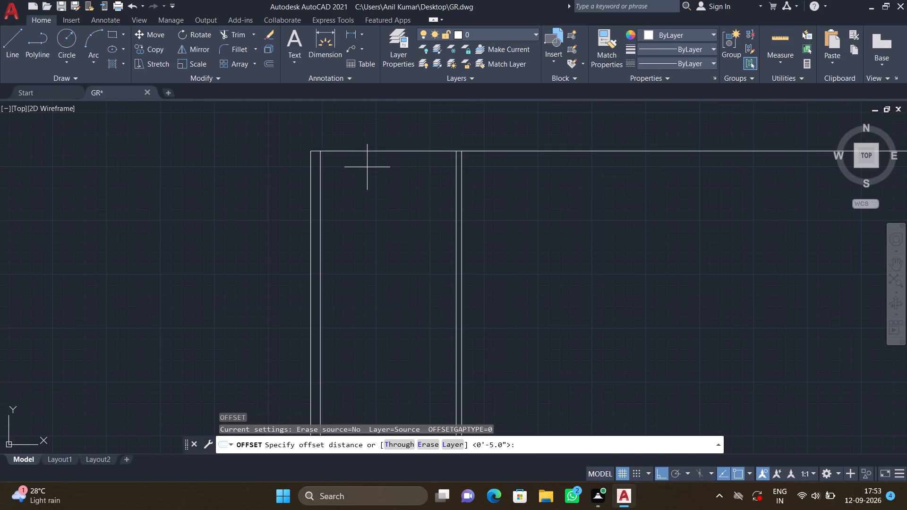
pyautogui.write('9"')
pyautogui.press('Return')
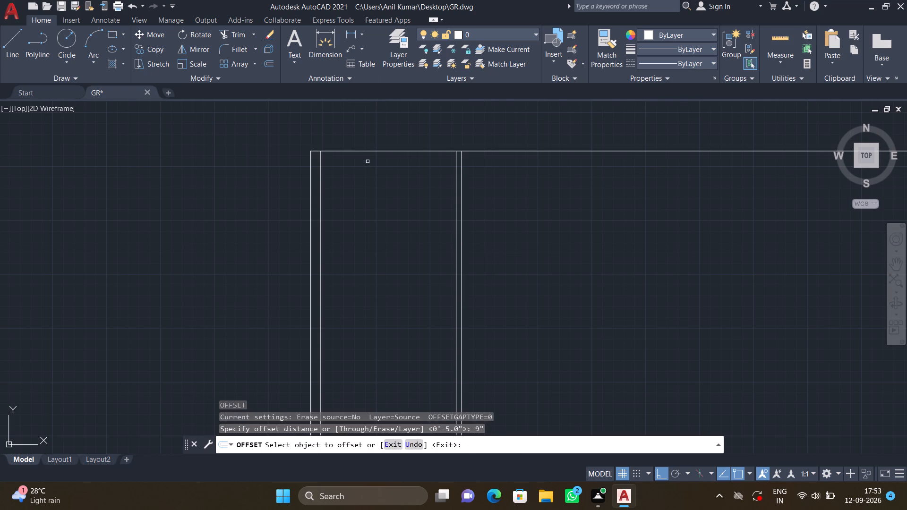
pyautogui.click(368, 150)
pyautogui.click(373, 171)
pyautogui.scroll(-2, 371, 170)
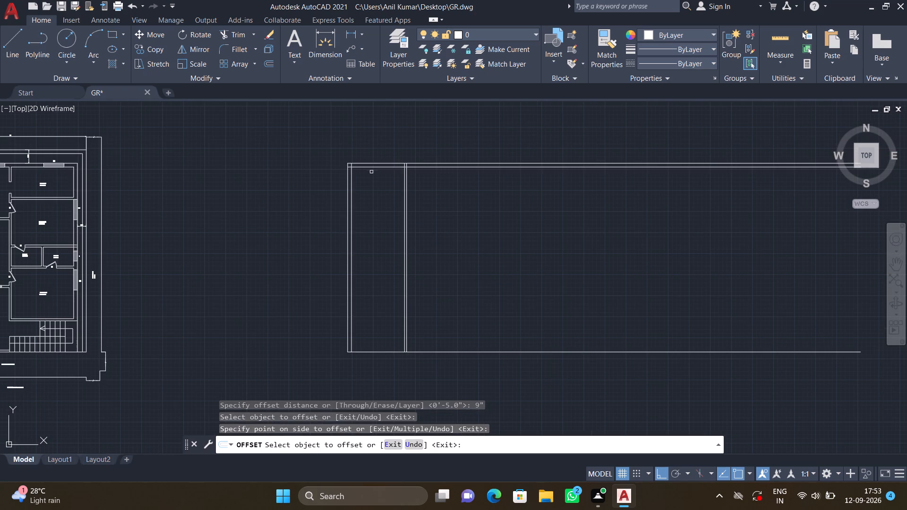
pyautogui.click(370, 352)
pyautogui.click(370, 334)
pyautogui.press('Return')
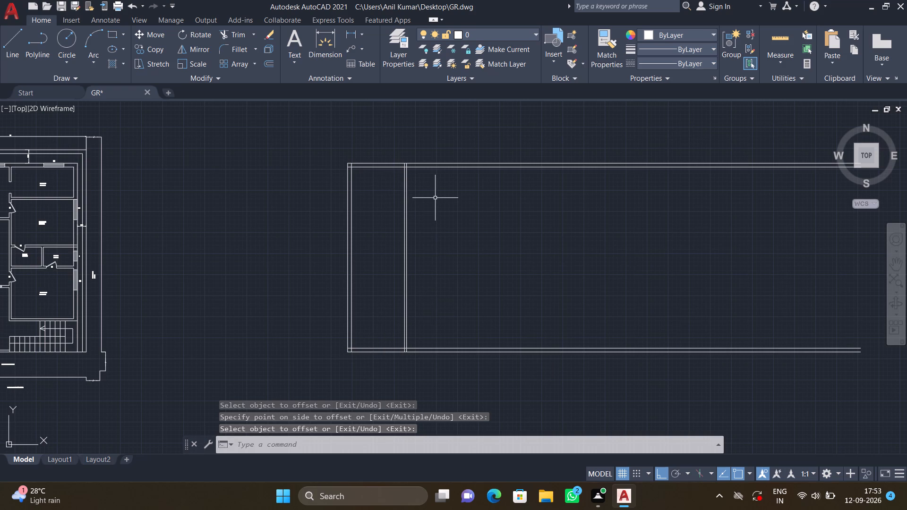
# Offset the partition wall's east line 12'4" to the east.
pyautogui.scroll(1, 439, 192)
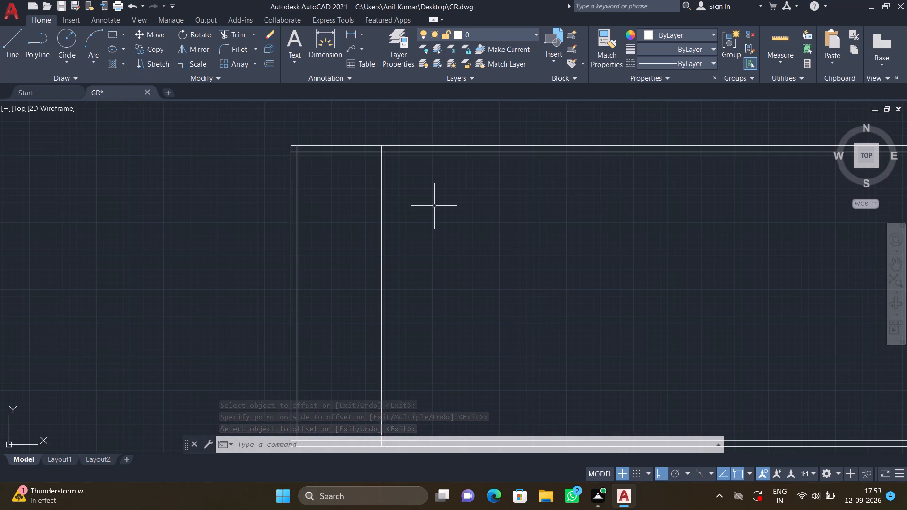
pyautogui.press('o')
pyautogui.press('Return')
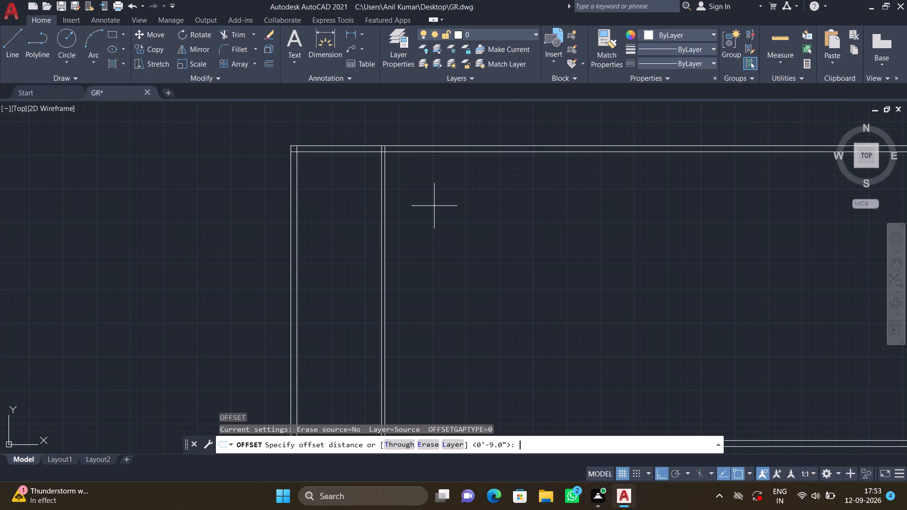
pyautogui.write("12'")
pyautogui.write('4"')
pyautogui.press('Return')
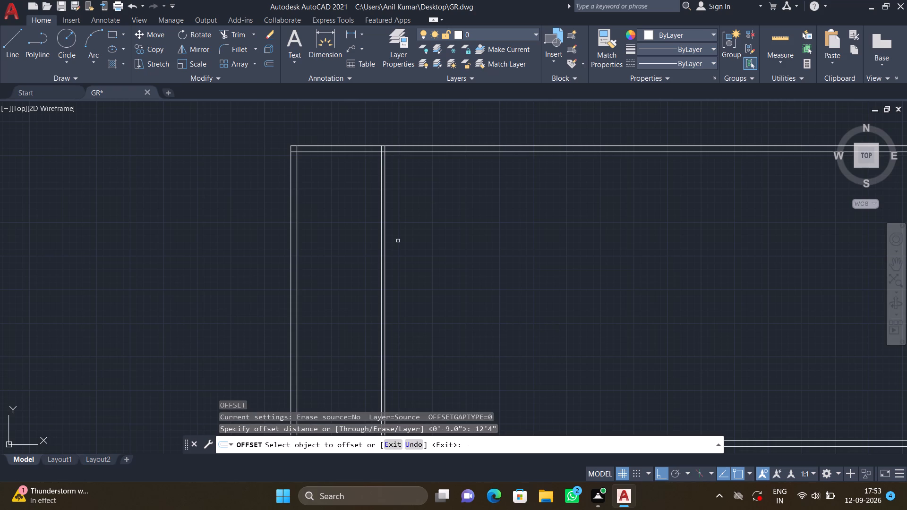
pyautogui.scroll(2, 385, 215)
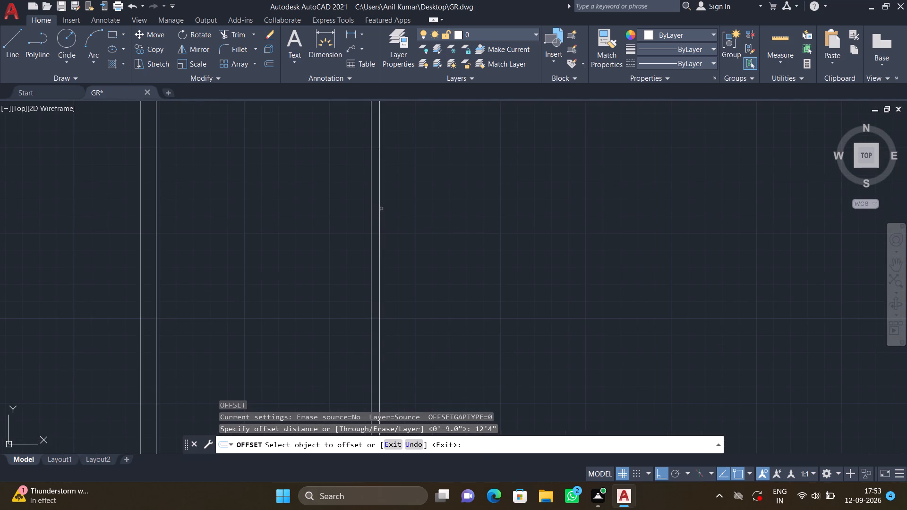
pyautogui.click(379, 204)
pyautogui.click(493, 179)
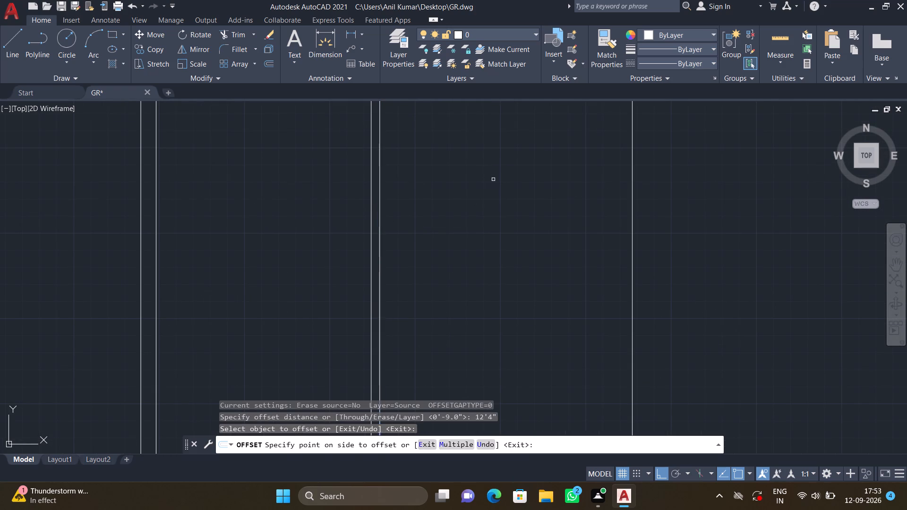
pyautogui.press('Return')
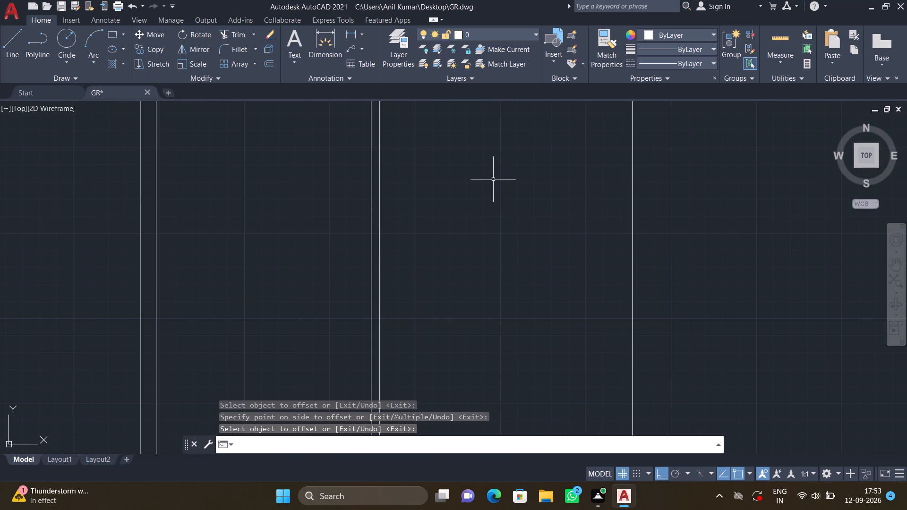
# Offset the easternmost vertical line 9" to the east to form the east outer wall.
pyautogui.scroll(-2, 503, 171)
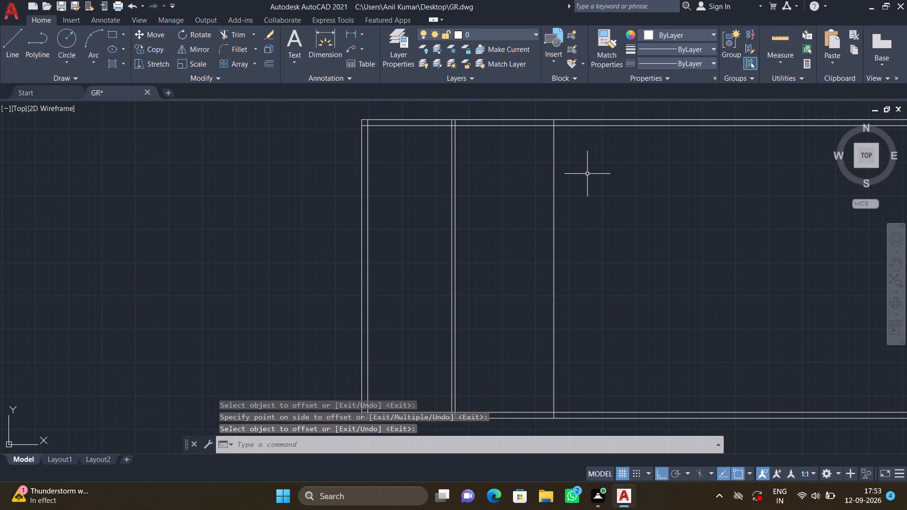
pyautogui.press('o')
pyautogui.press('Return')
pyautogui.write('9"')
pyautogui.press('Return')
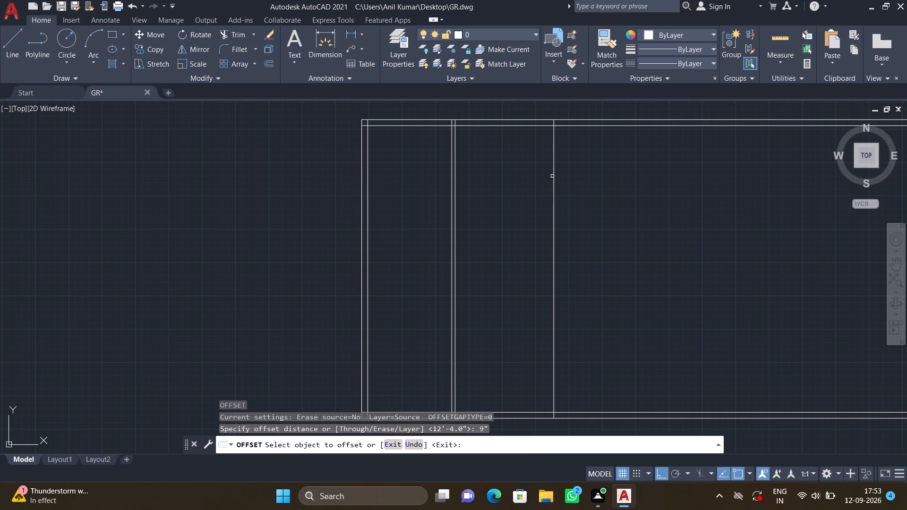
pyautogui.click(555, 175)
pyautogui.click(579, 178)
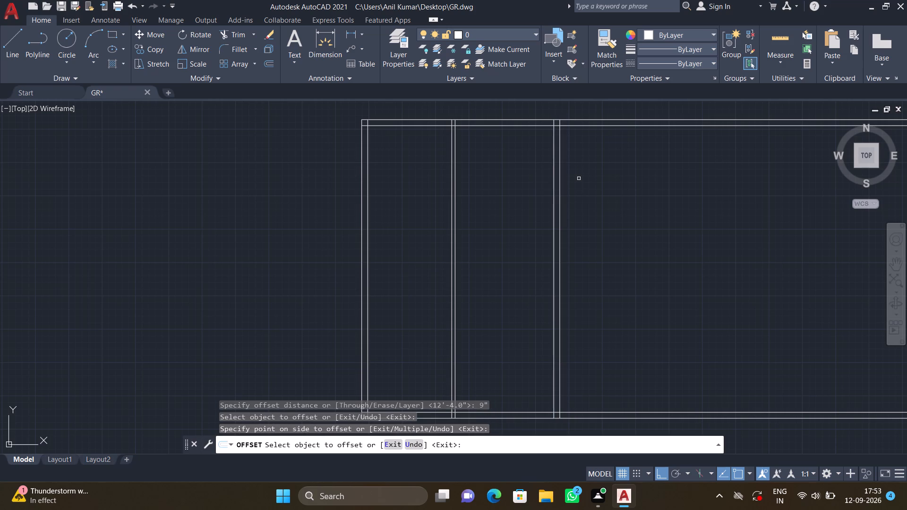
pyautogui.press('Return')
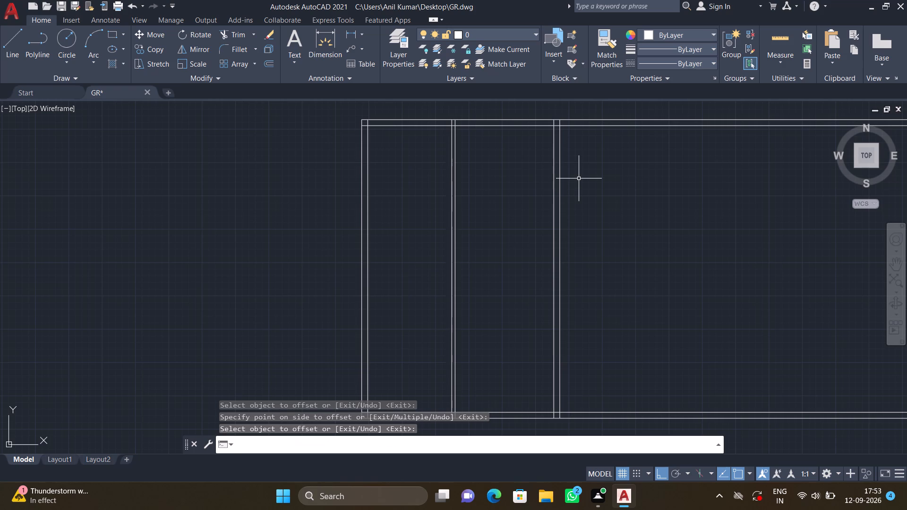
# Offset the north wall's inner line 10' to the south.
pyautogui.scroll(-1, 565, 177)
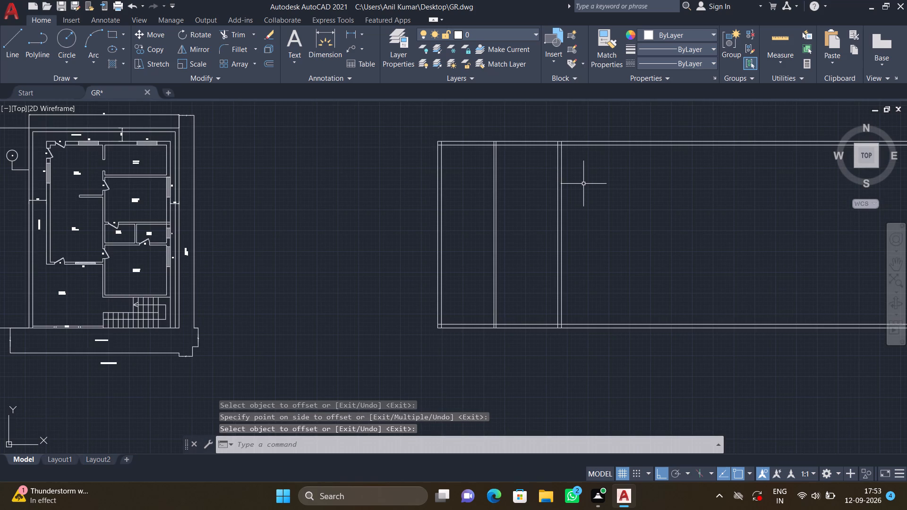
pyautogui.moveTo(622, 187); pyautogui.dragTo(569, 181, button='middle')
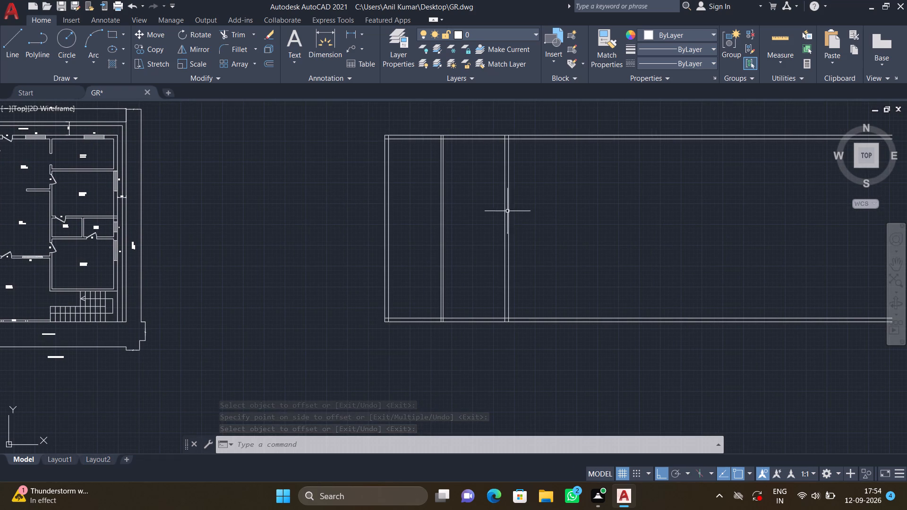
pyautogui.scroll(1, 456, 168)
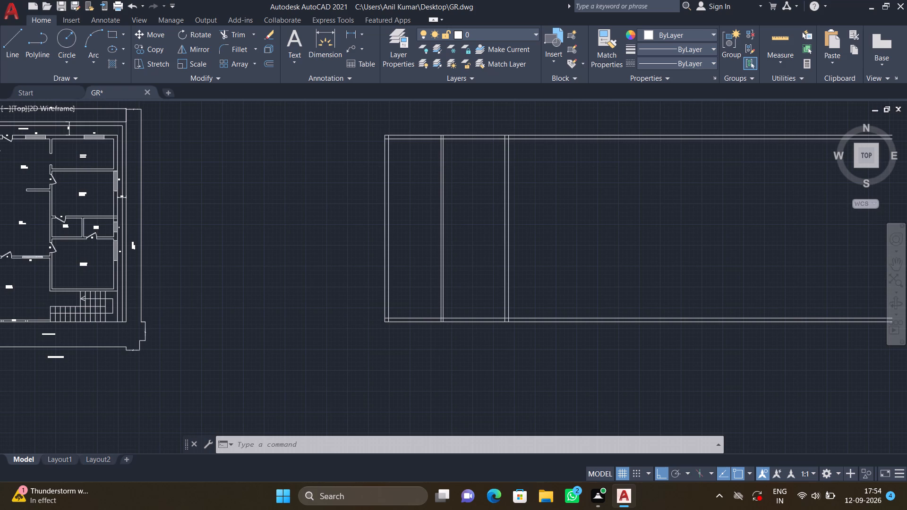
pyautogui.press('o')
pyautogui.press('Return')
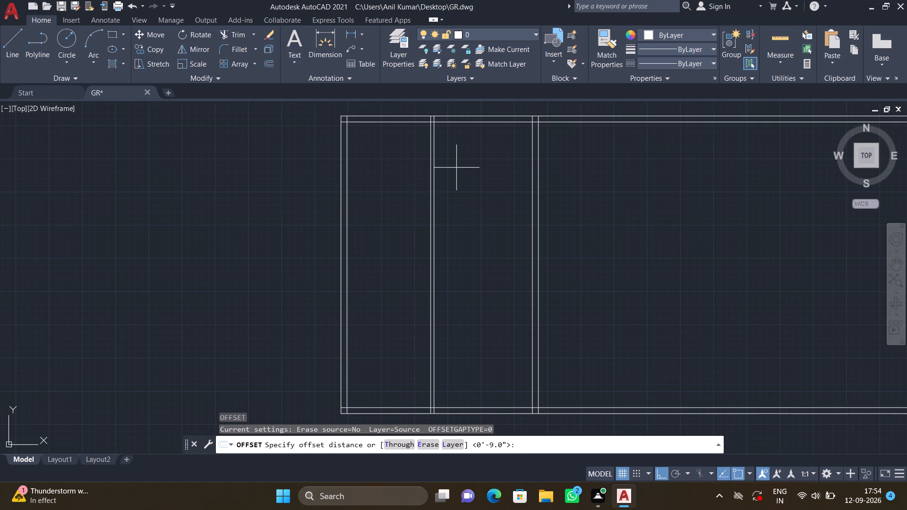
pyautogui.write('10')
pyautogui.press("'")
pyautogui.press('Return')
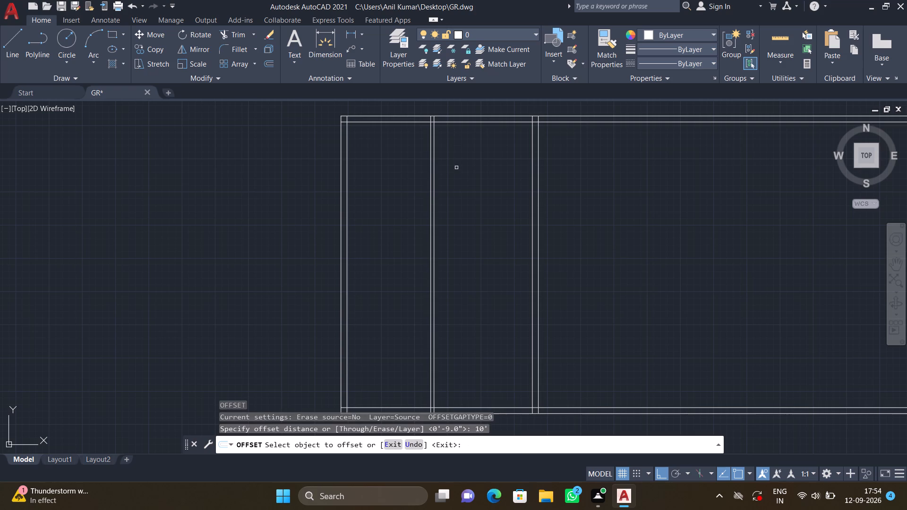
pyautogui.click(406, 121)
pyautogui.click(395, 185)
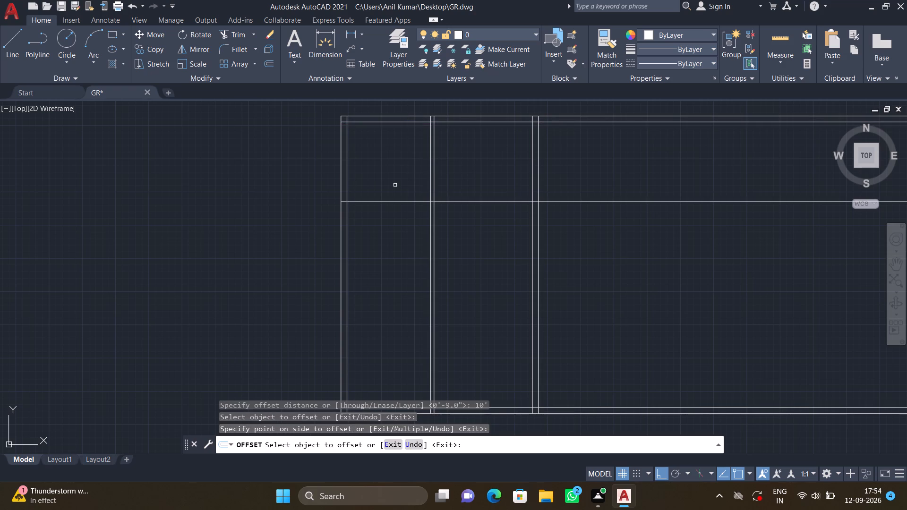
pyautogui.press('Return')
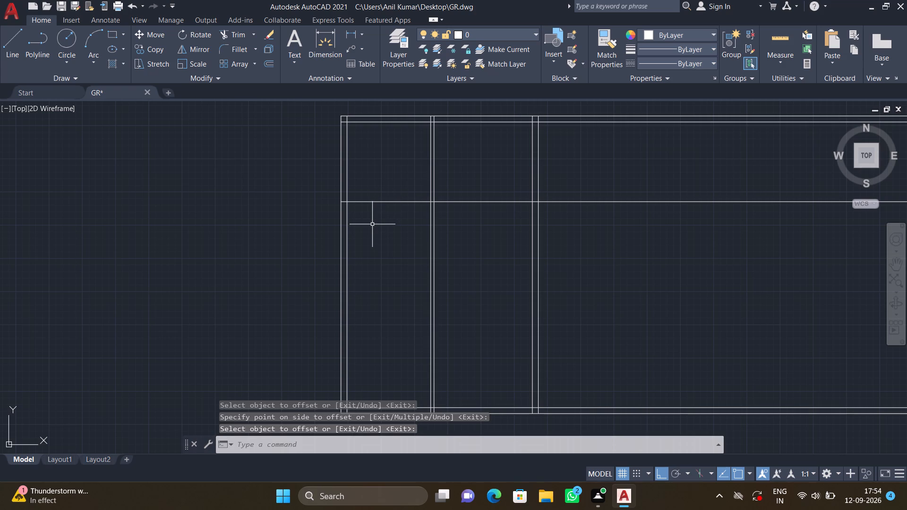
# Offset the newest horizontal line 5" to the south to form a horizontal partition wall.
pyautogui.press('o')
pyautogui.press('Return')
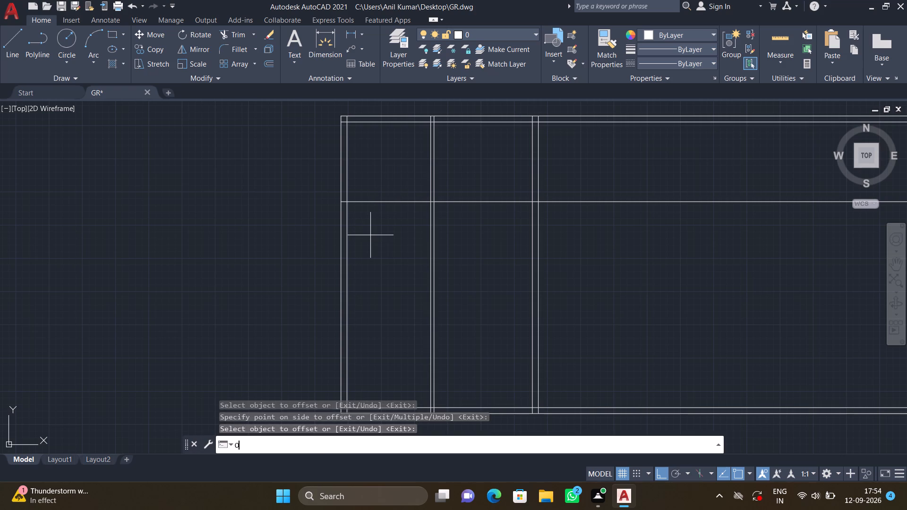
pyautogui.write('5"')
pyautogui.press('Return')
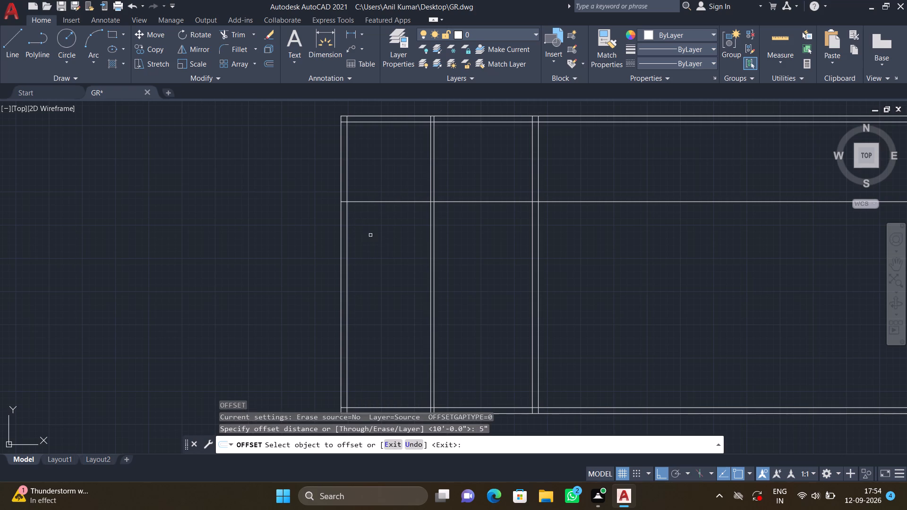
pyautogui.click(383, 199)
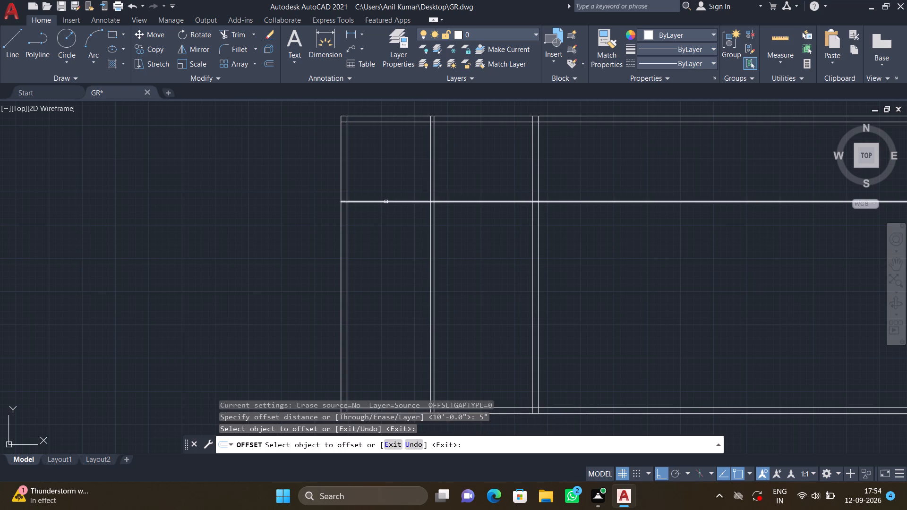
pyautogui.click(386, 202)
pyautogui.click(386, 223)
pyautogui.press('Return')
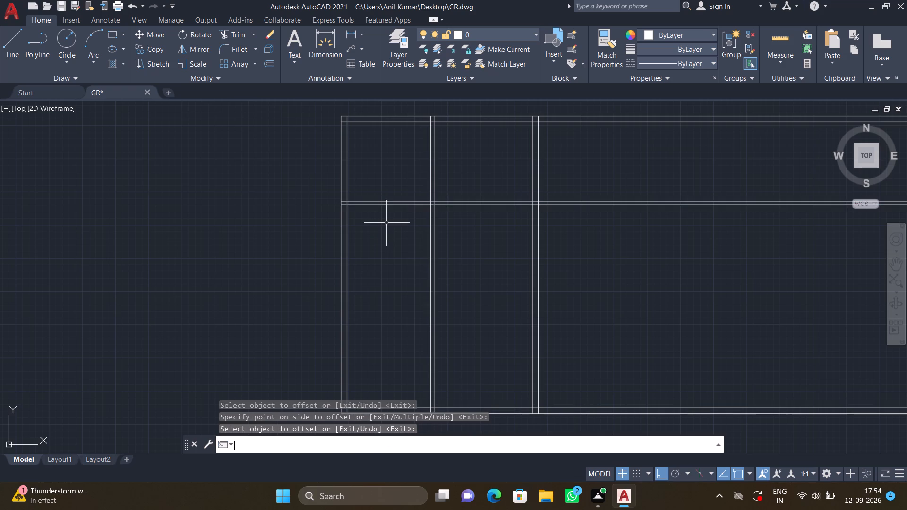
# Trim away the north wall, horizontal partition and south wall lines that extend beyond the east outer wall.
pyautogui.scroll(-1, 480, 223)
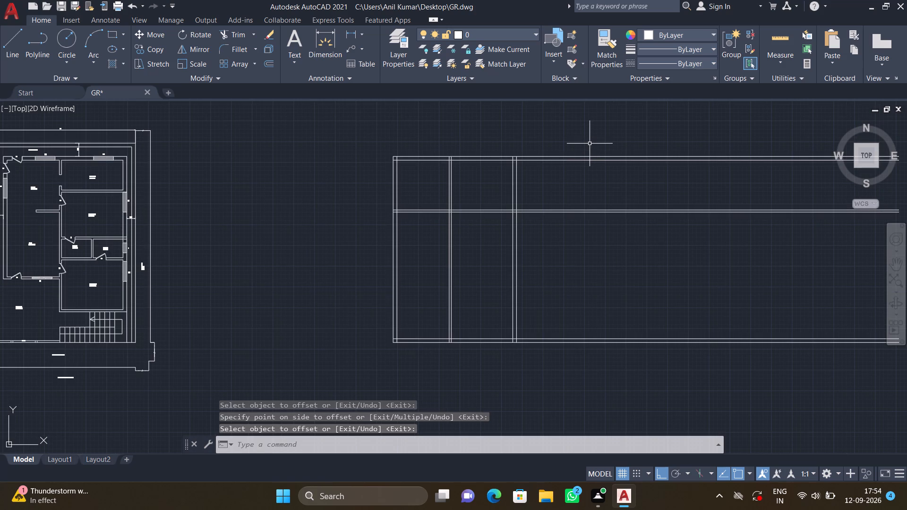
pyautogui.write('TR')
pyautogui.press('Return')
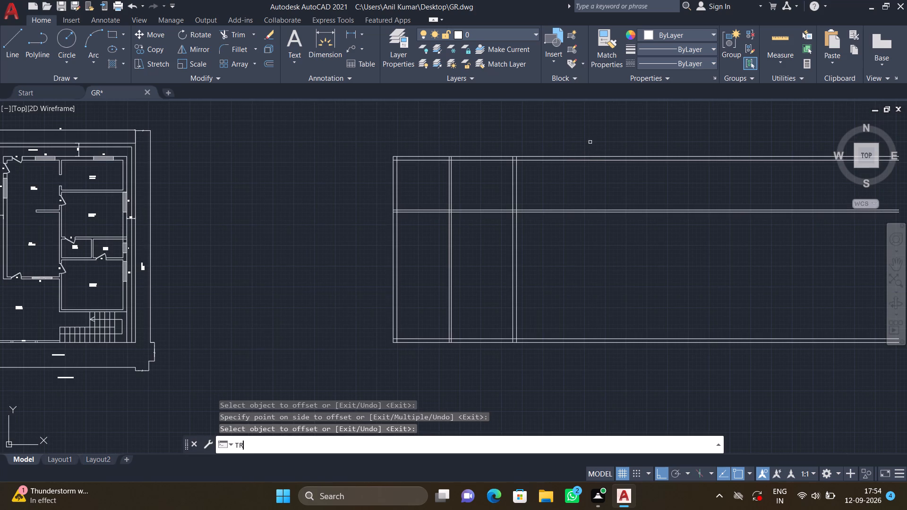
pyautogui.click(590, 142)
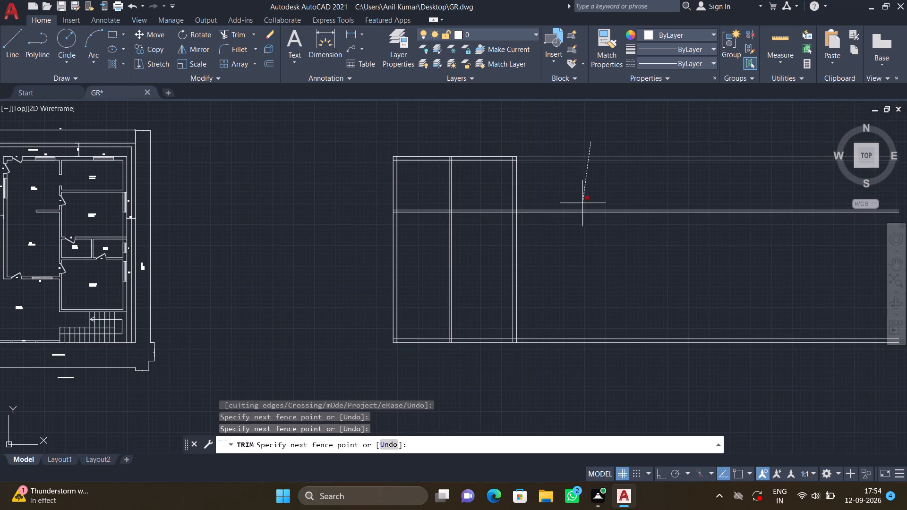
pyautogui.click(590, 232)
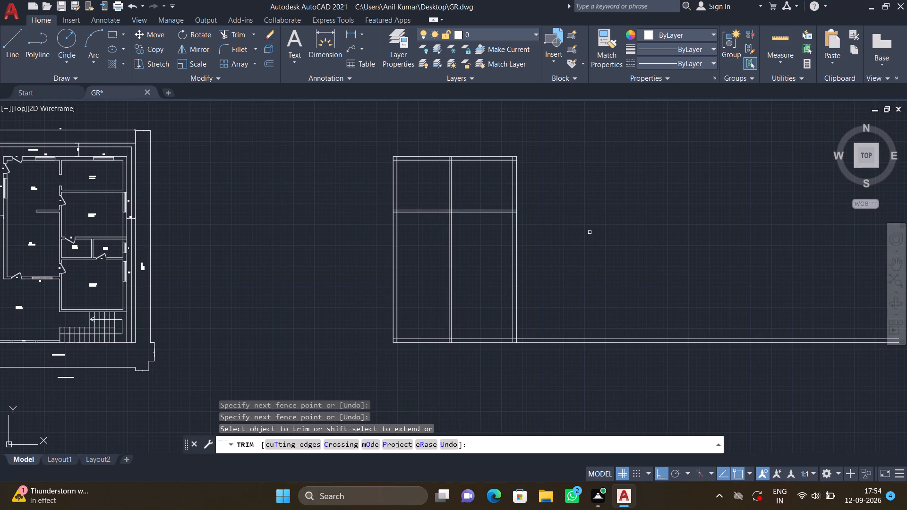
pyautogui.click(539, 322)
pyautogui.click(553, 359)
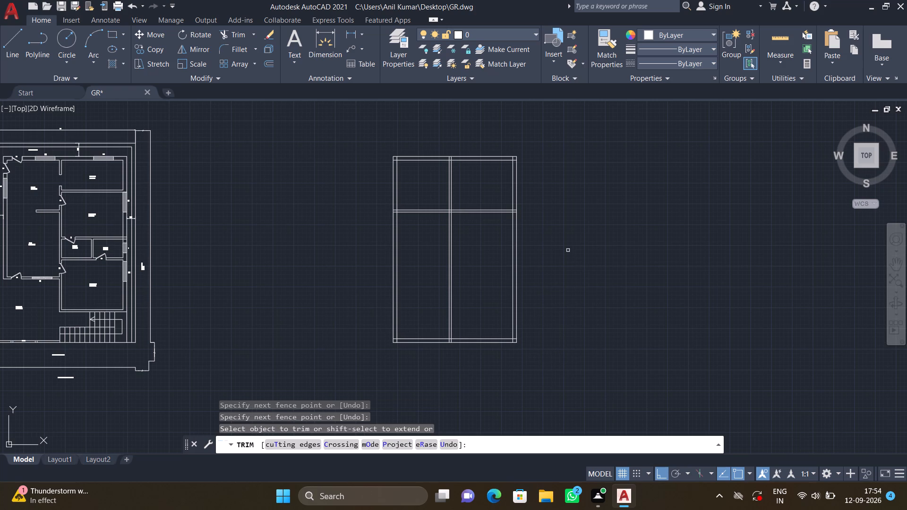
pyautogui.press('Return')
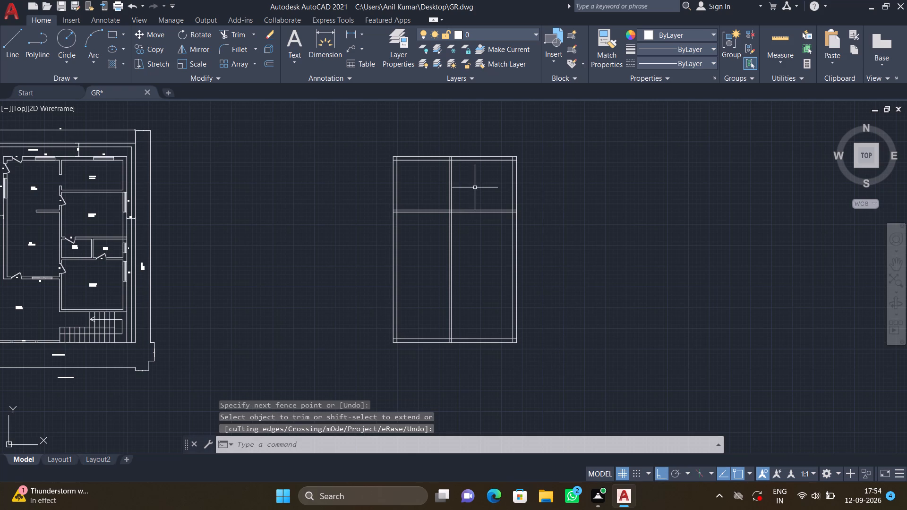
# Trim away both horizontal partition lines in the east bay, between the vertical partition and the east outer wall.
pyautogui.scroll(2, 474, 187)
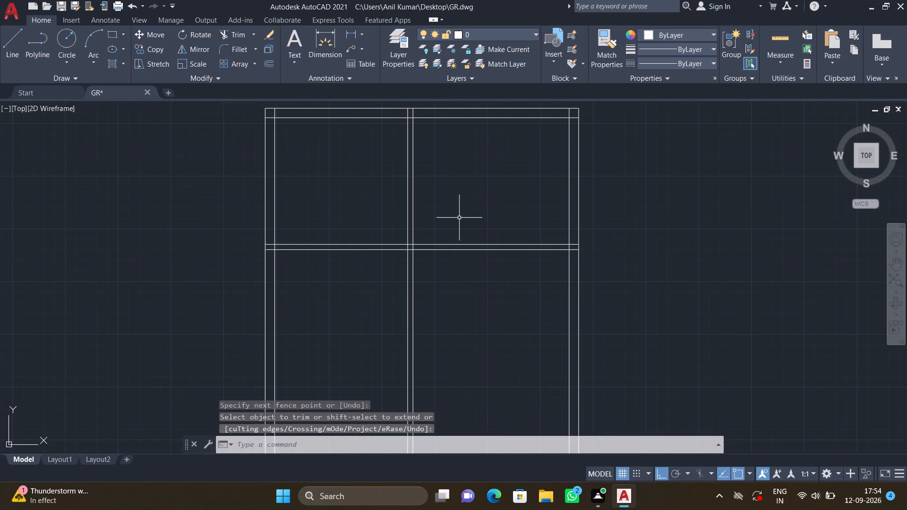
pyautogui.write('TR')
pyautogui.press('Return')
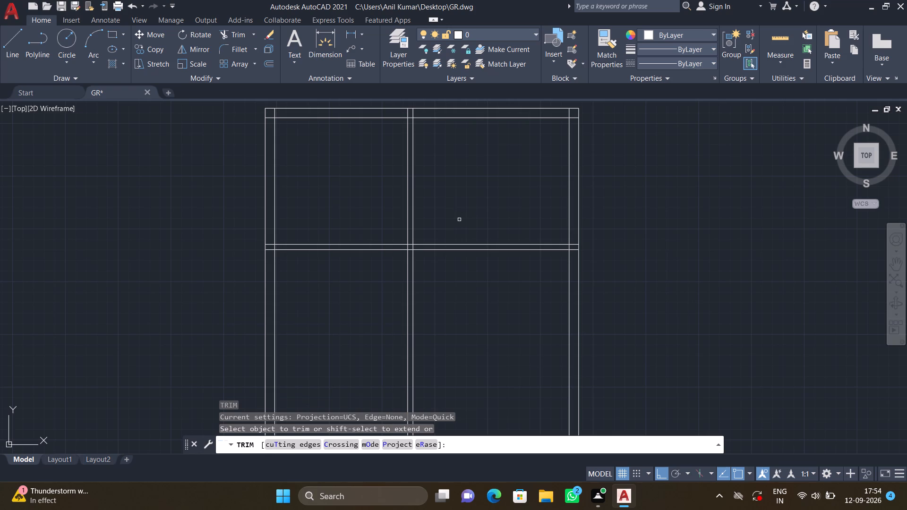
pyautogui.click(459, 220)
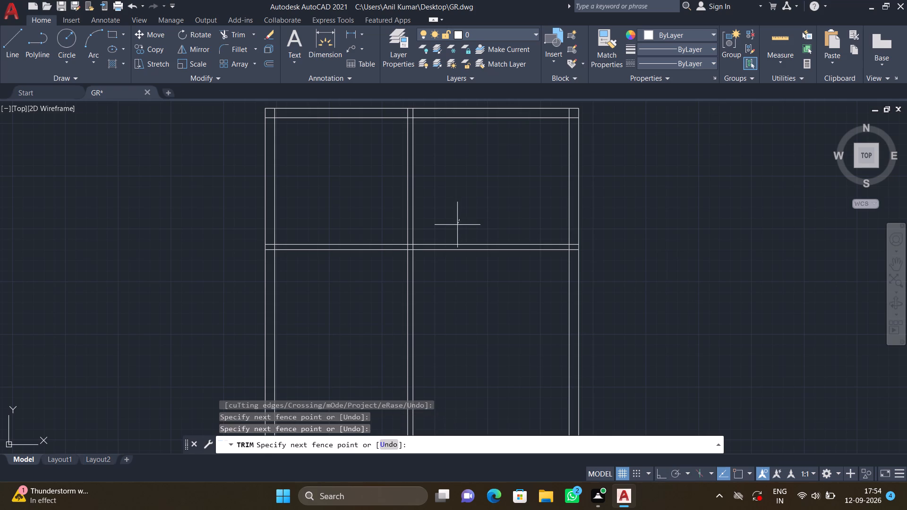
pyautogui.moveTo(470, 272); pyautogui.dragTo(469, 261)
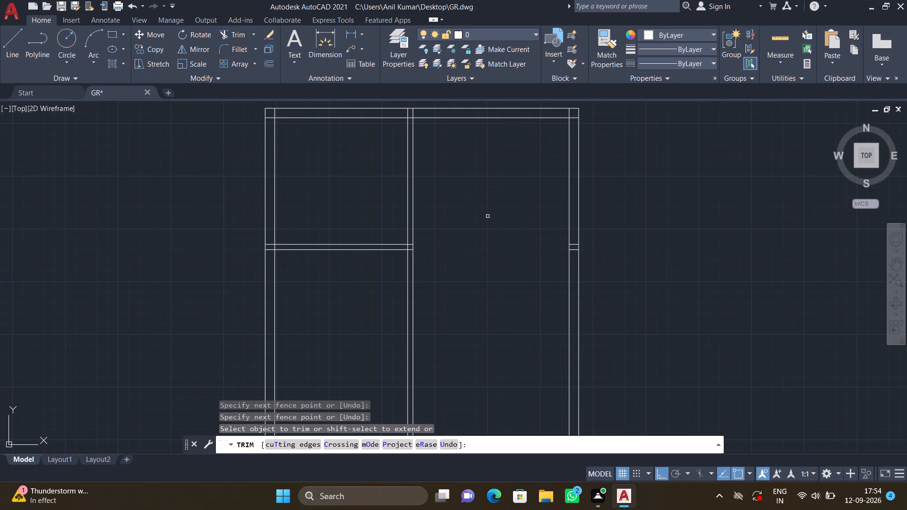
pyautogui.press('Return')
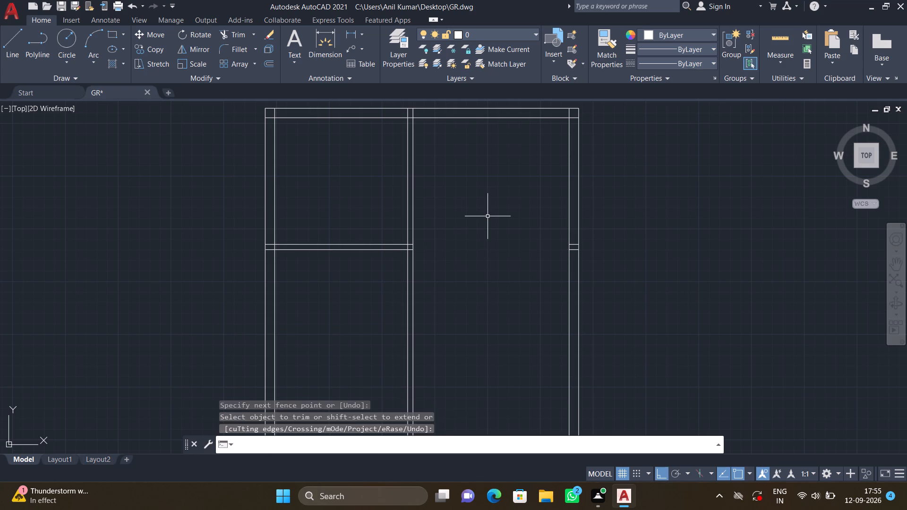
# Offset the north wall's inner line 6'0" to the south.
pyautogui.press('o')
pyautogui.press('Return')
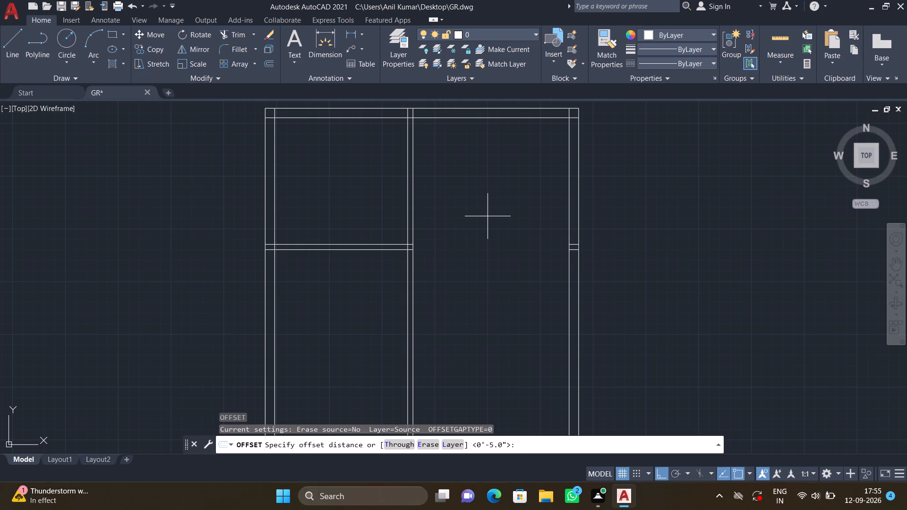
pyautogui.write("6'")
pyautogui.write('0"')
pyautogui.press('Return')
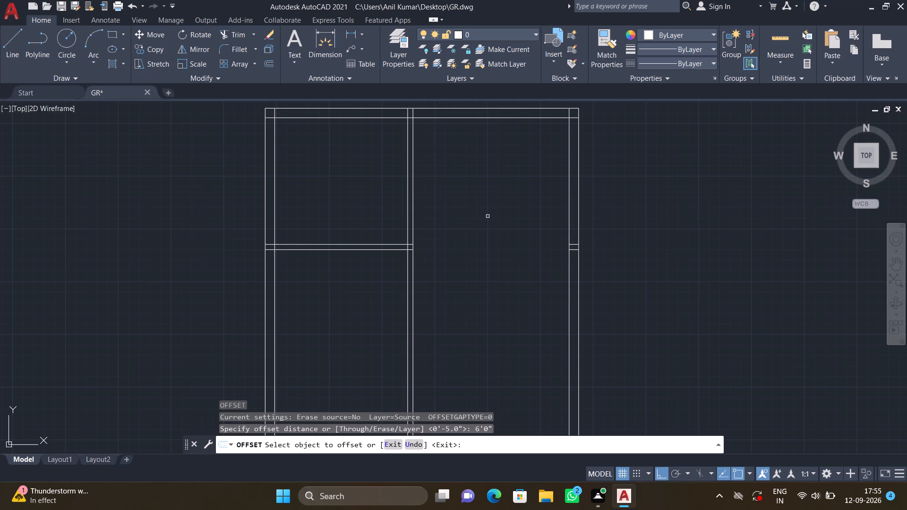
pyautogui.click(456, 118)
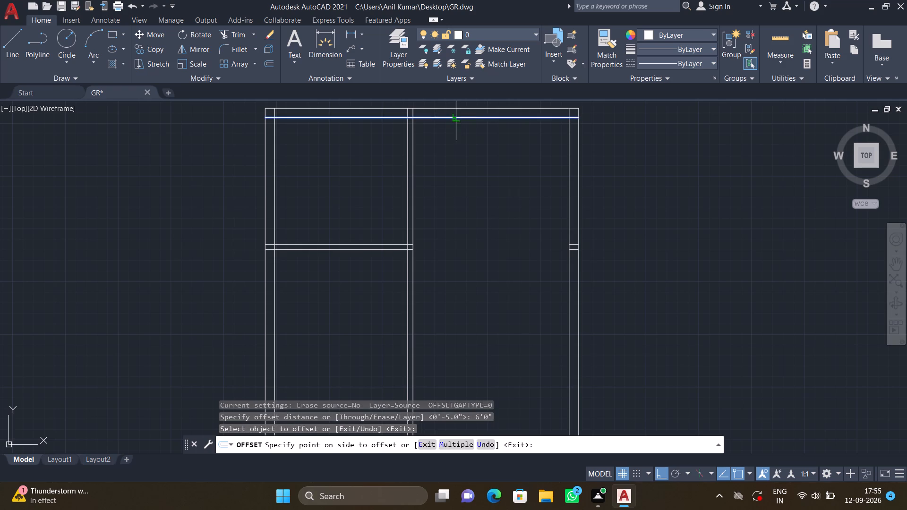
pyautogui.click(459, 180)
pyautogui.press('Return')
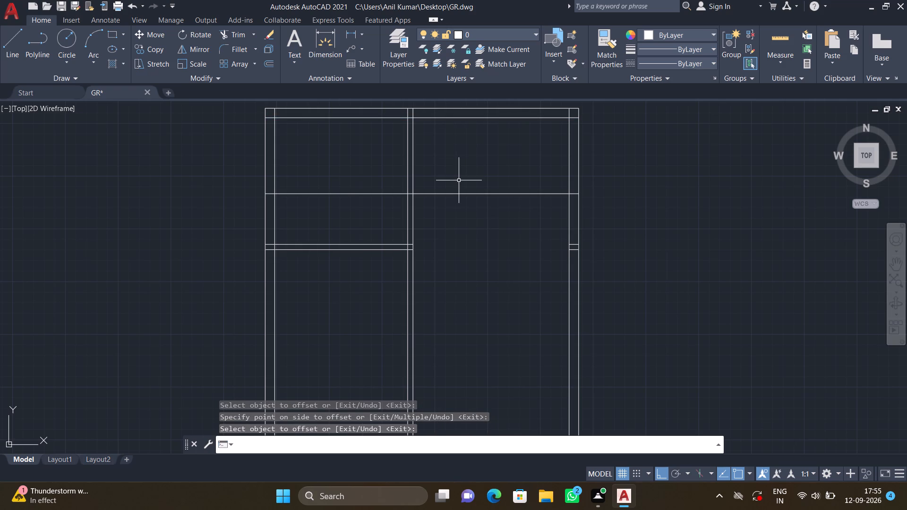
# Trim away the part of the new horizontal line that crosses the northwest room.
pyautogui.write('TR')
pyautogui.press('Return')
pyautogui.moveTo(341, 176); pyautogui.dragTo(344, 182)
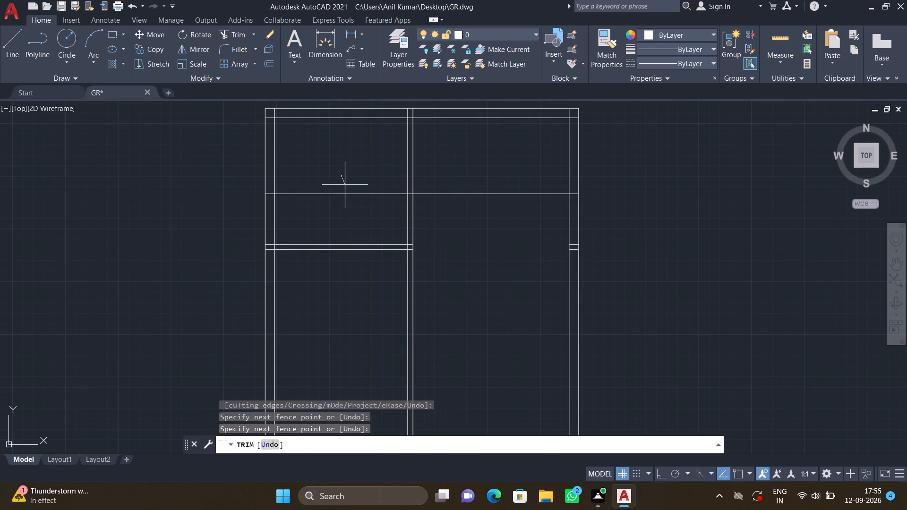
pyautogui.click(351, 211)
pyautogui.press('Return')
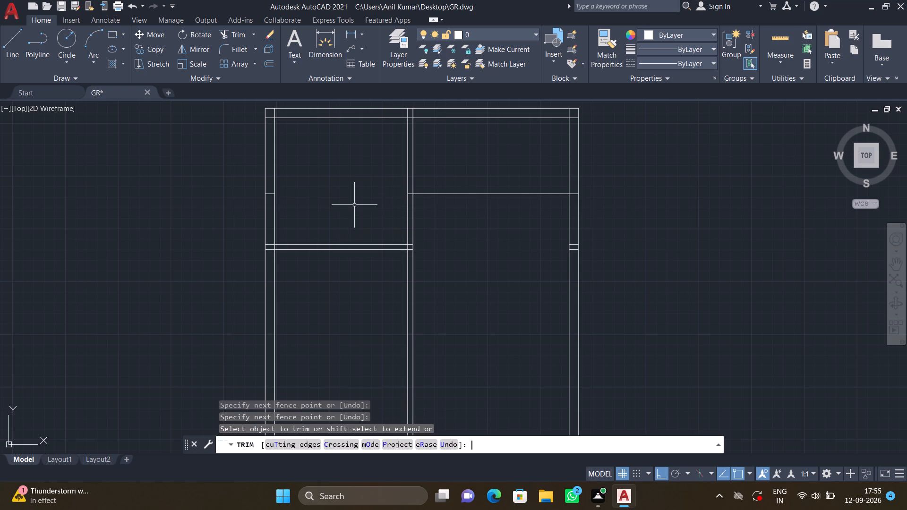
# Offset the remaining east part of the new horizontal line 5" to the south to form a partition wall.
pyautogui.scroll(1, 452, 205)
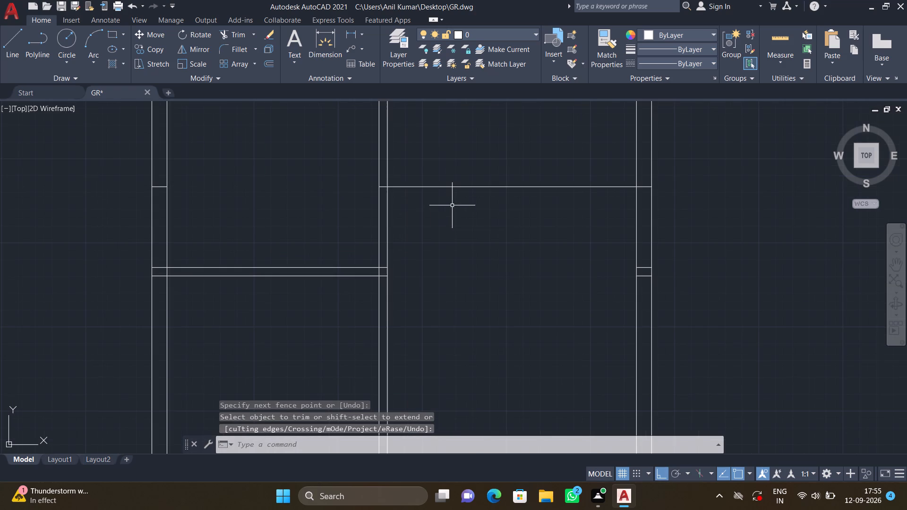
pyautogui.press('o')
pyautogui.press('Return')
pyautogui.write('5"')
pyautogui.press('Return')
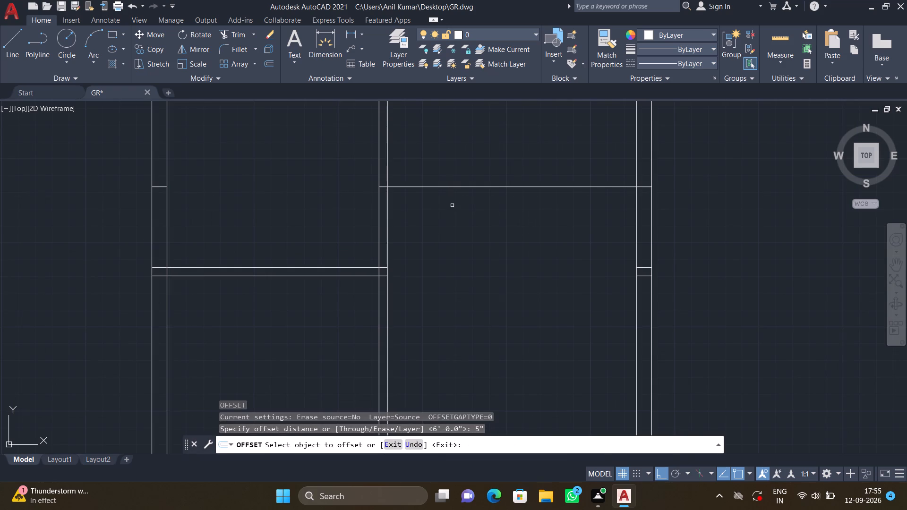
pyautogui.moveTo(449, 185); pyautogui.dragTo(453, 191)
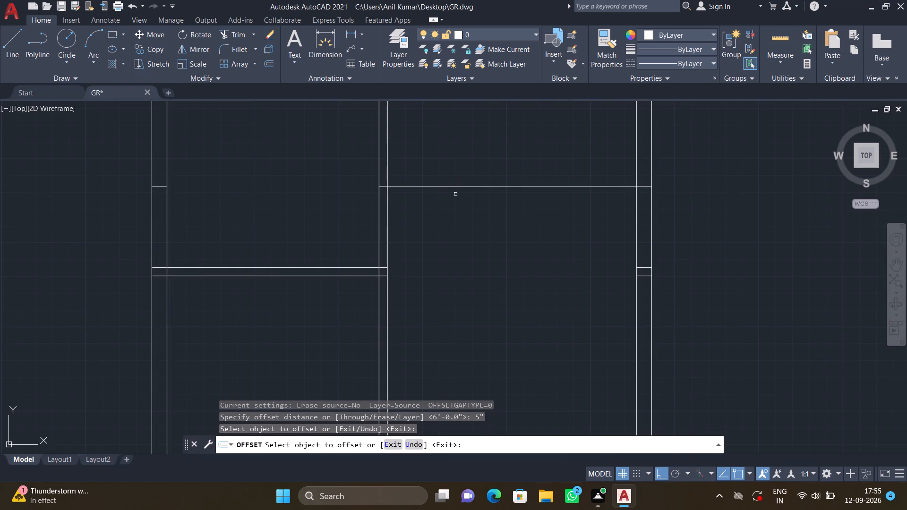
pyautogui.click(458, 187)
pyautogui.click(464, 220)
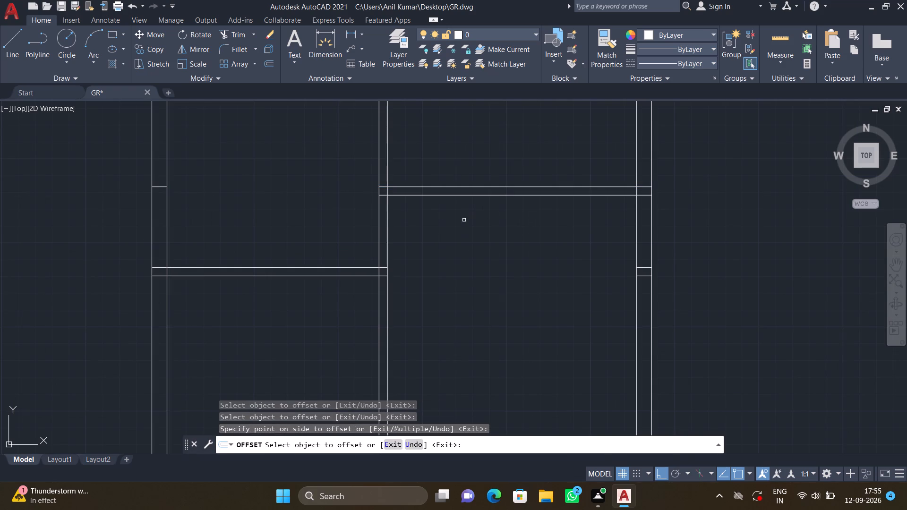
pyautogui.press('Return')
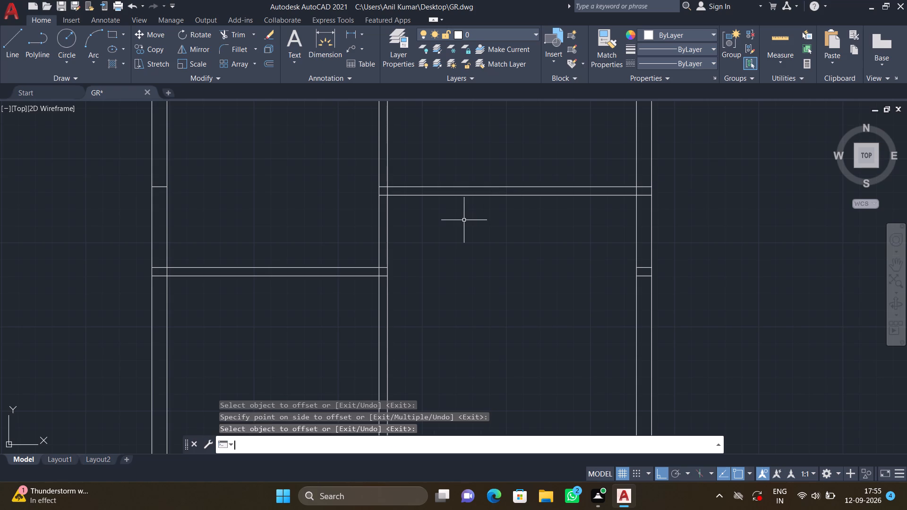
# Offset the lower line of the northeast room's south partition 9'0" to the south.
pyautogui.scroll(-2, 464, 220)
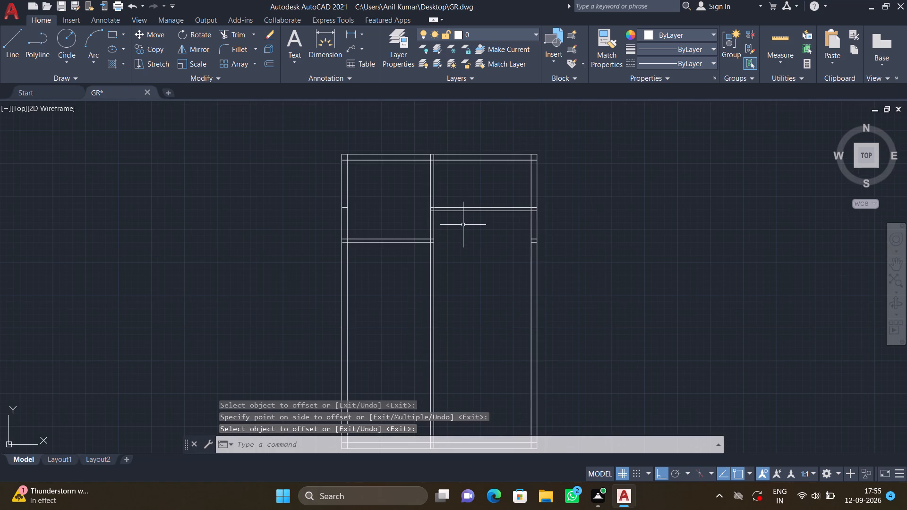
pyautogui.moveTo(463, 225); pyautogui.dragTo(430, 177, button='middle')
pyautogui.scroll(-1, 461, 223)
pyautogui.scroll(1, 437, 174)
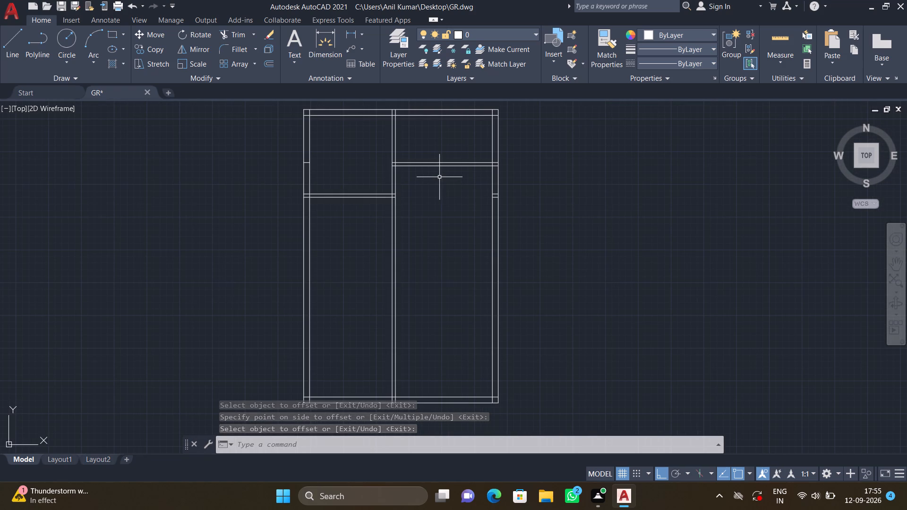
pyautogui.press('o')
pyautogui.press('Return')
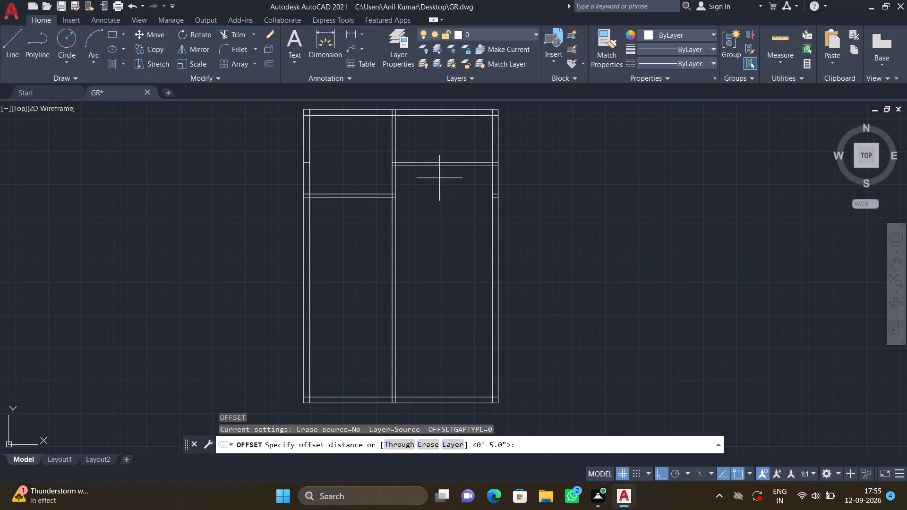
pyautogui.press('9')
pyautogui.press("'")
pyautogui.write('0"')
pyautogui.press('Return')
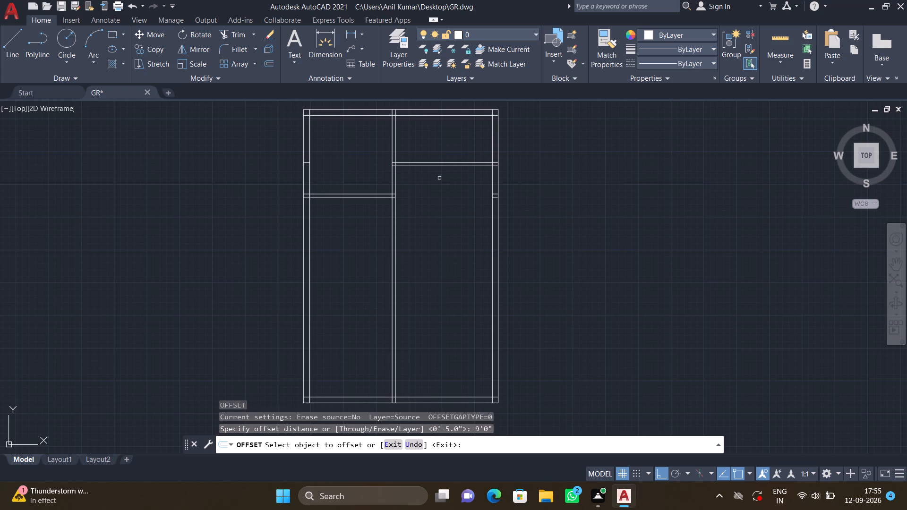
pyautogui.click(440, 165)
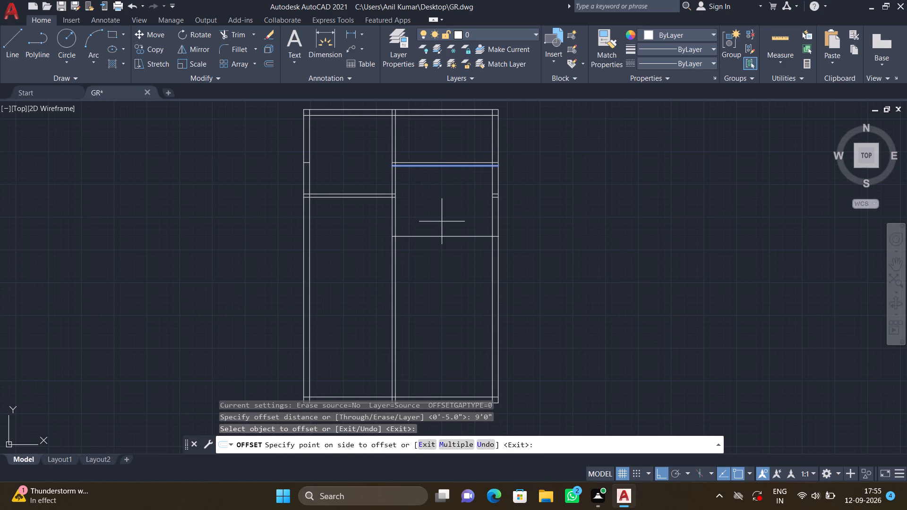
pyautogui.click(441, 223)
pyautogui.press('Return')
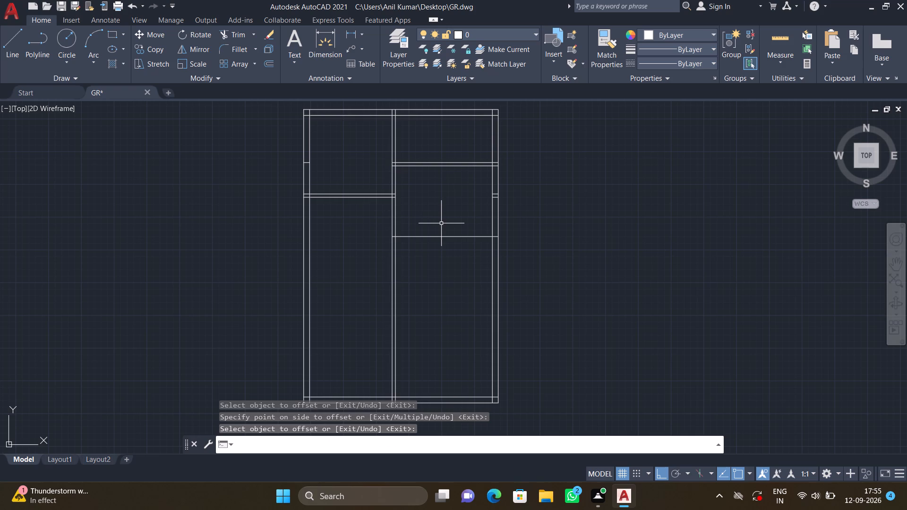
# Offset the newest horizontal line in the east bay 5" to the south to form a second partition wall.
pyautogui.press('o')
pyautogui.press('Return')
pyautogui.write('5"')
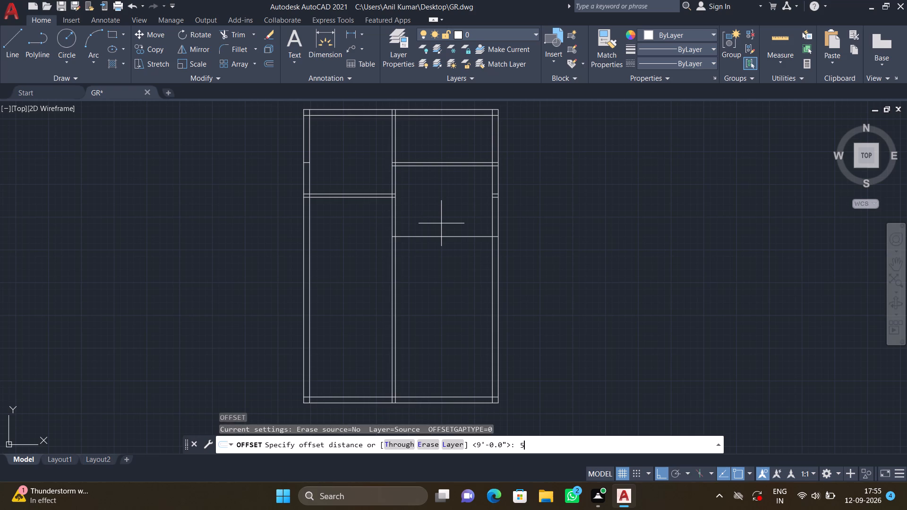
pyautogui.press('Return')
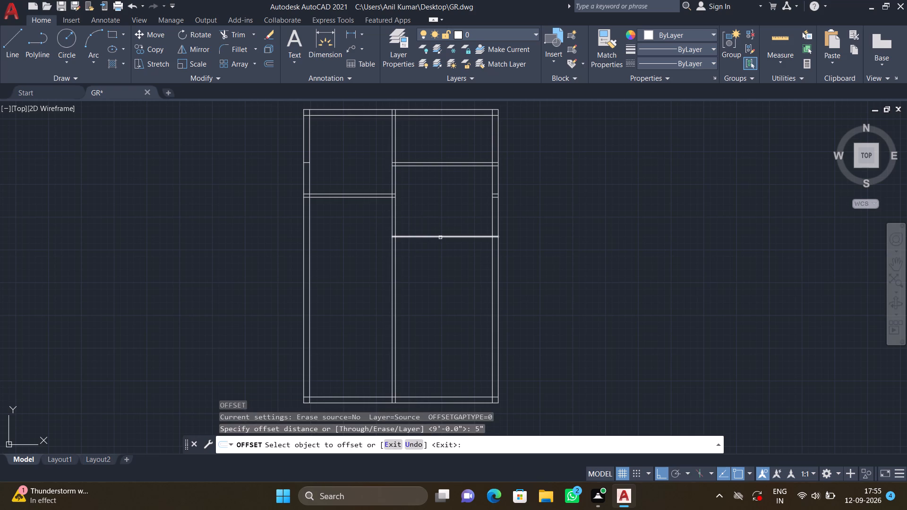
pyautogui.click(439, 238)
pyautogui.click(444, 263)
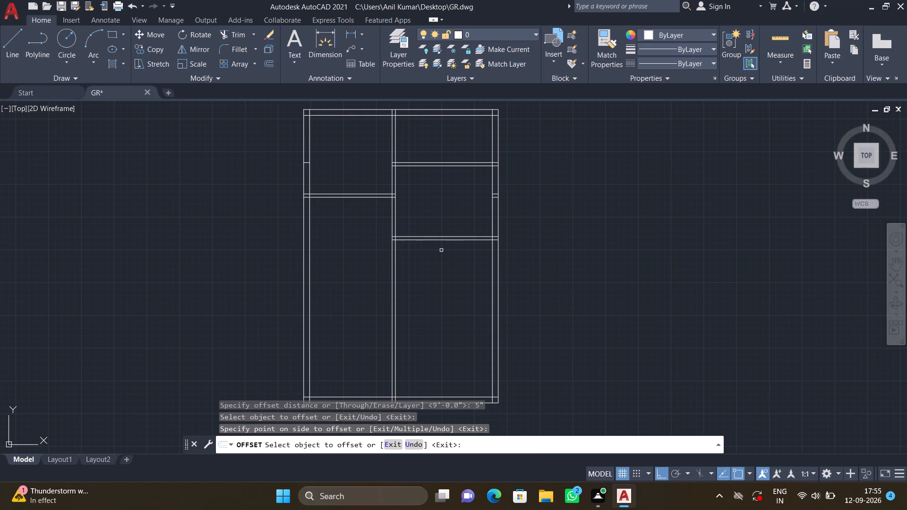
pyautogui.press('Return')
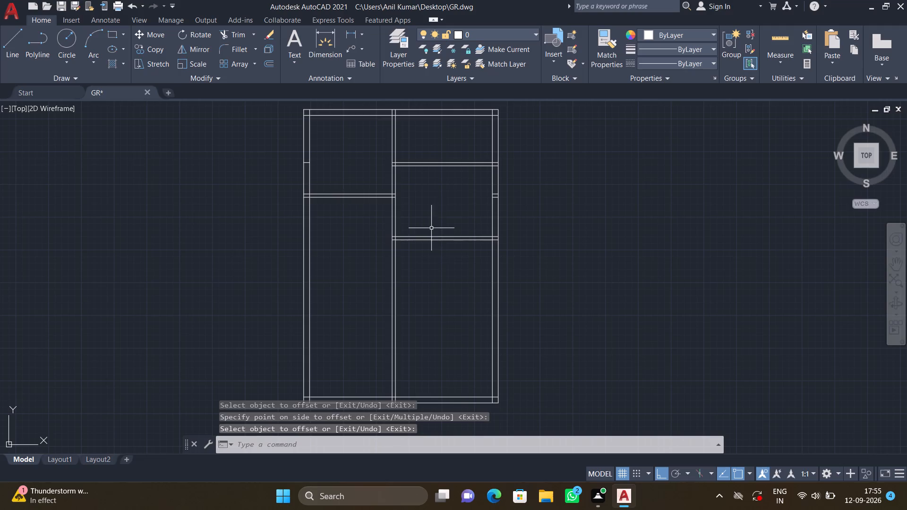
# Offset the lower line of the second east-bay partition 3'9" to the south.
pyautogui.scroll(2, 414, 248)
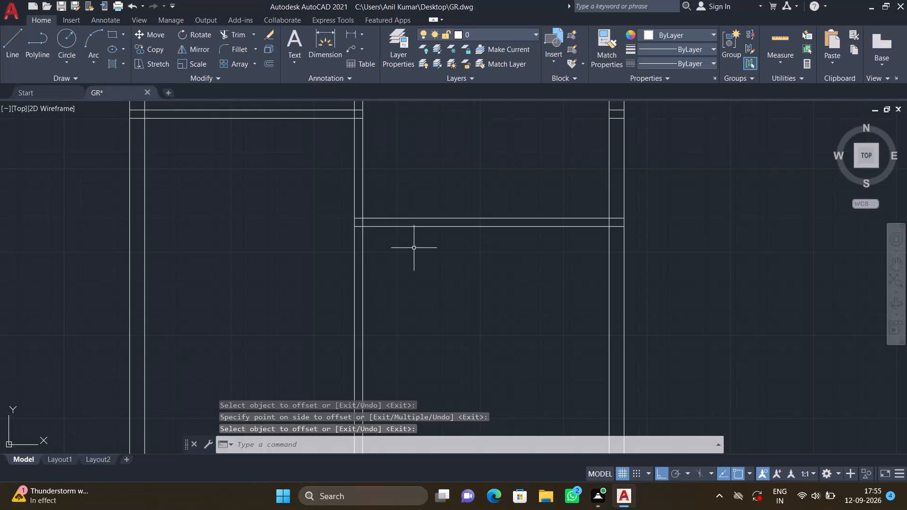
pyautogui.press('o')
pyautogui.press('Return')
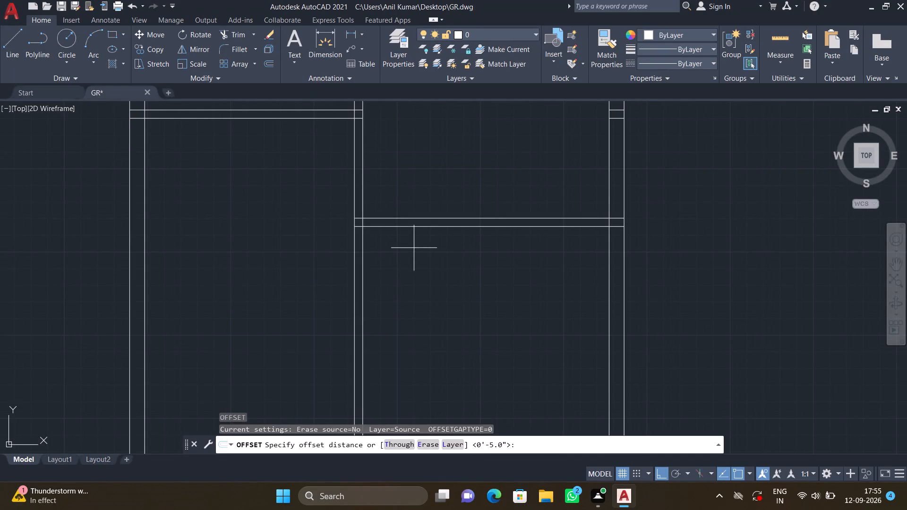
pyautogui.press('3')
pyautogui.press("'")
pyautogui.write('9"')
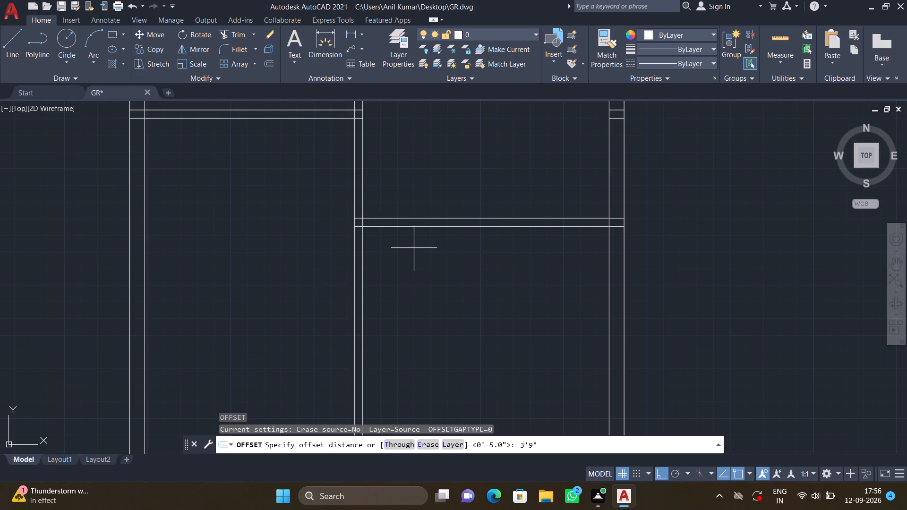
pyautogui.press('Return')
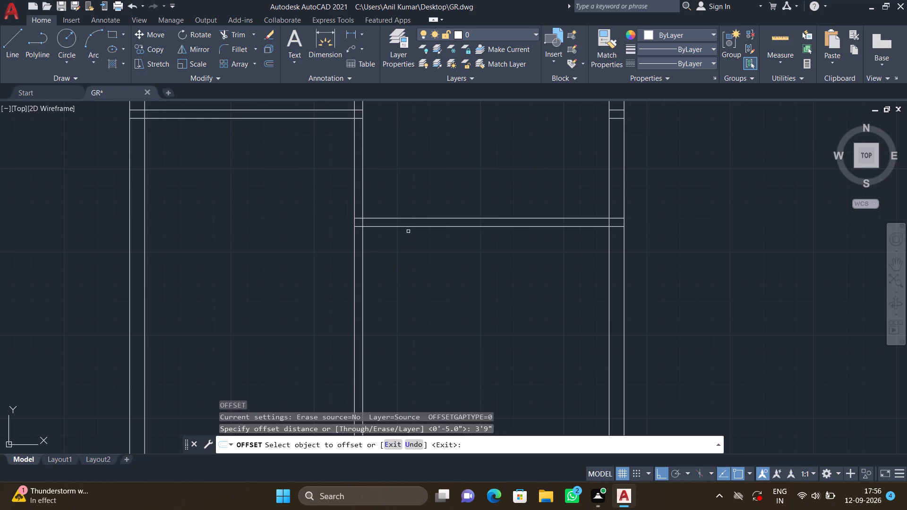
pyautogui.click(411, 227)
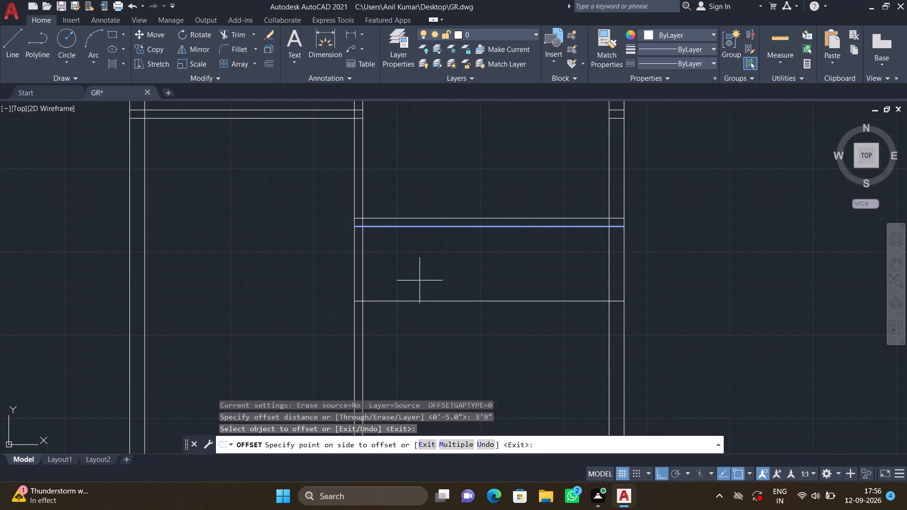
pyautogui.click(419, 280)
pyautogui.press('Return')
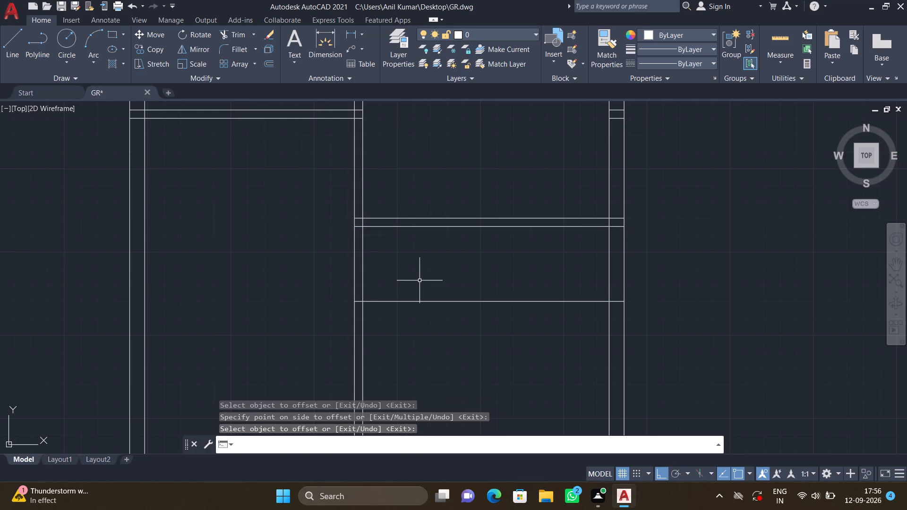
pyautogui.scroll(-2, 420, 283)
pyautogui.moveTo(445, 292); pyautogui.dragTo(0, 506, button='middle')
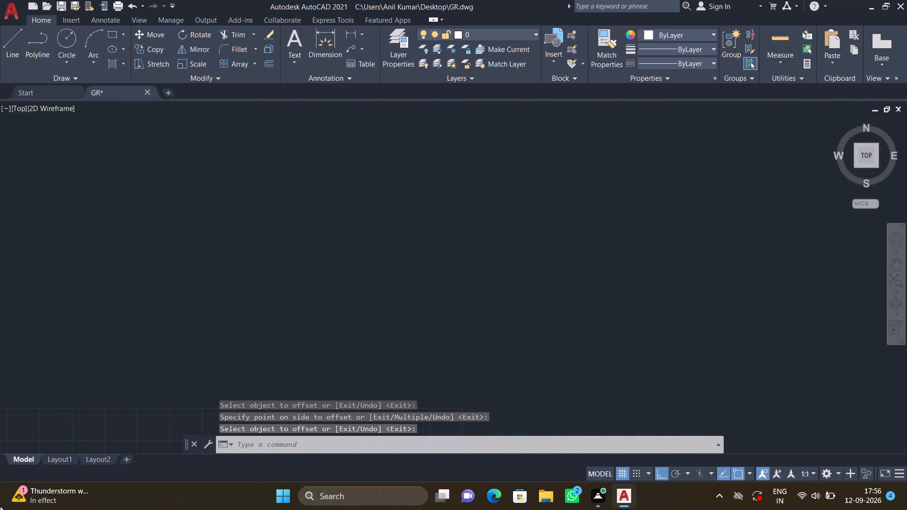
# Offset the newest horizontal line in the east bay 5" to the south to form a third partition wall.
pyautogui.scroll(-4, 221, 258)
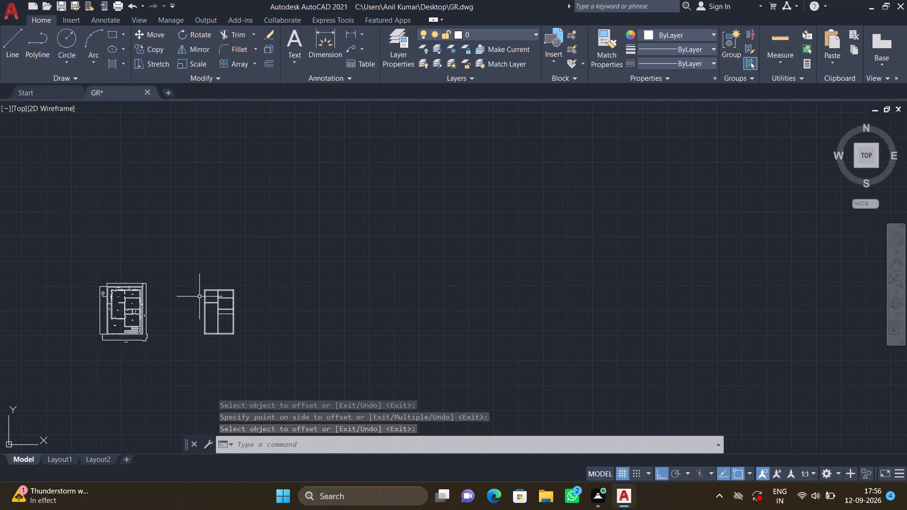
pyautogui.moveTo(199, 297); pyautogui.dragTo(270, 206, button='middle')
pyautogui.scroll(3, 276, 215)
pyautogui.moveTo(289, 236); pyautogui.dragTo(299, 128, button='middle')
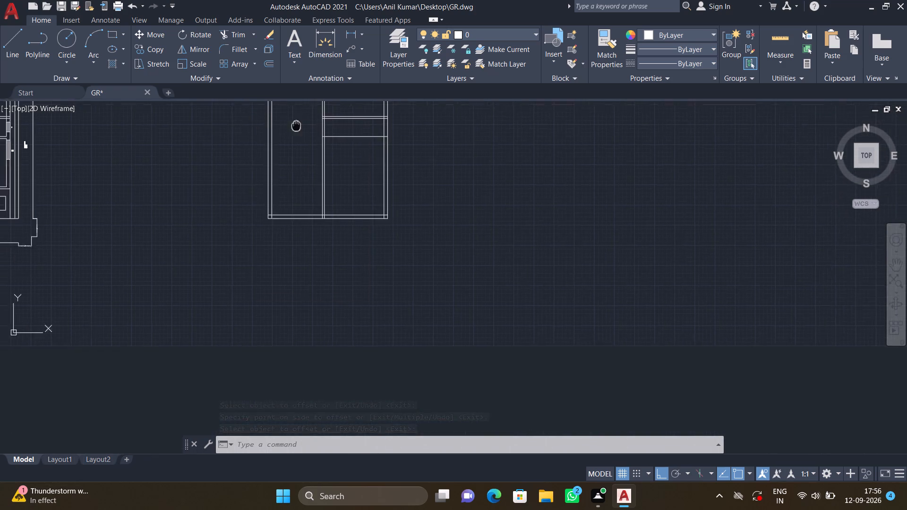
pyautogui.moveTo(299, 128); pyautogui.dragTo(314, 152, button='middle')
pyautogui.scroll(1, 366, 166)
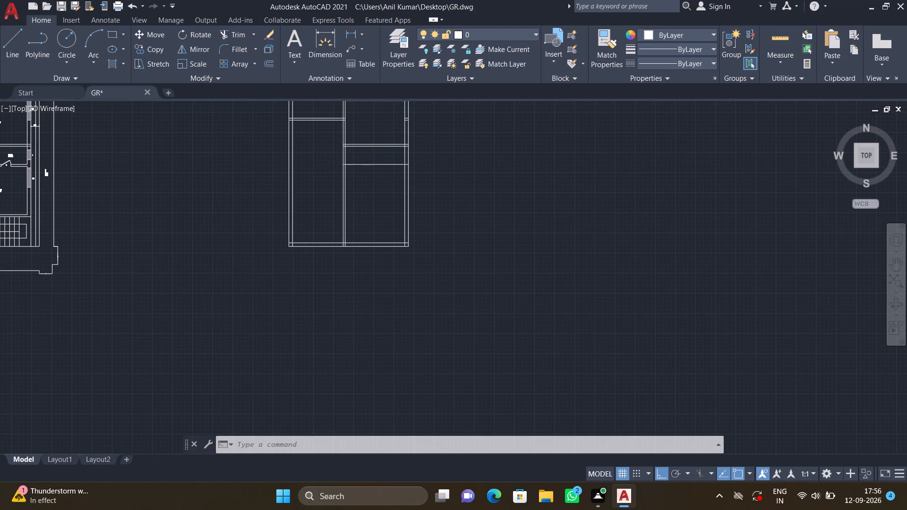
pyautogui.press('o')
pyautogui.press('Return')
pyautogui.write('5"')
pyautogui.press('Return')
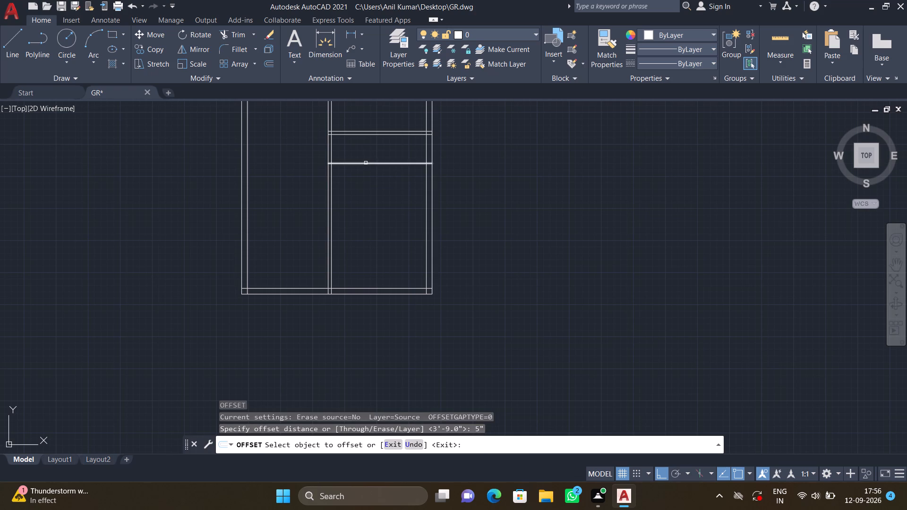
pyautogui.click(366, 163)
pyautogui.click(375, 199)
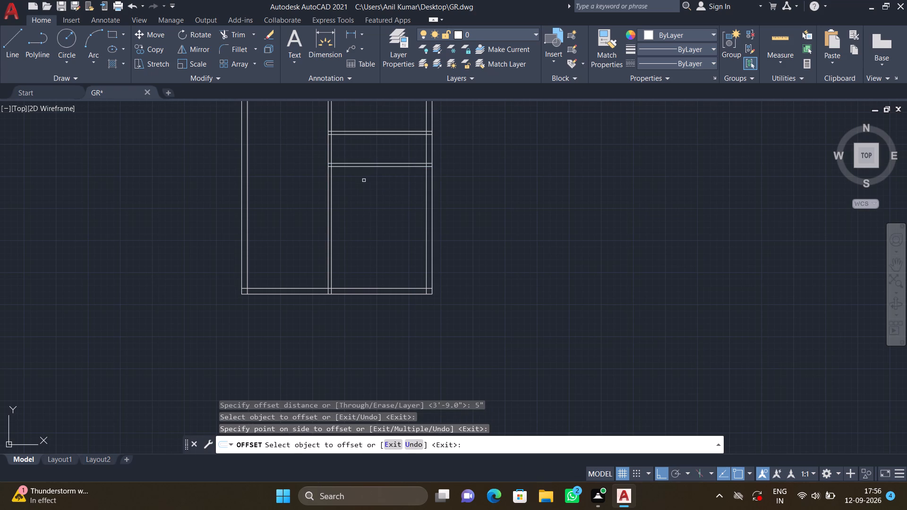
pyautogui.press('Return')
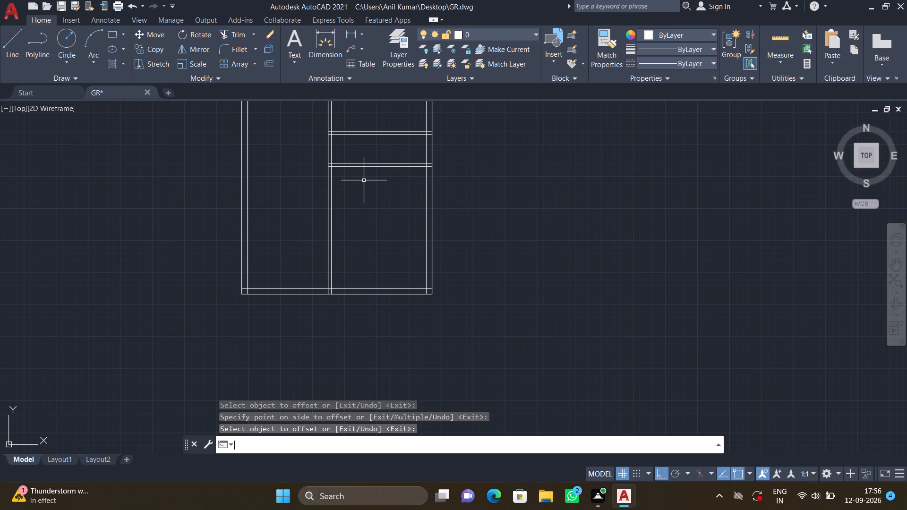
# Offset the lower line of the third east-bay partition 10'0" to the south.
pyautogui.scroll(-1, 363, 180)
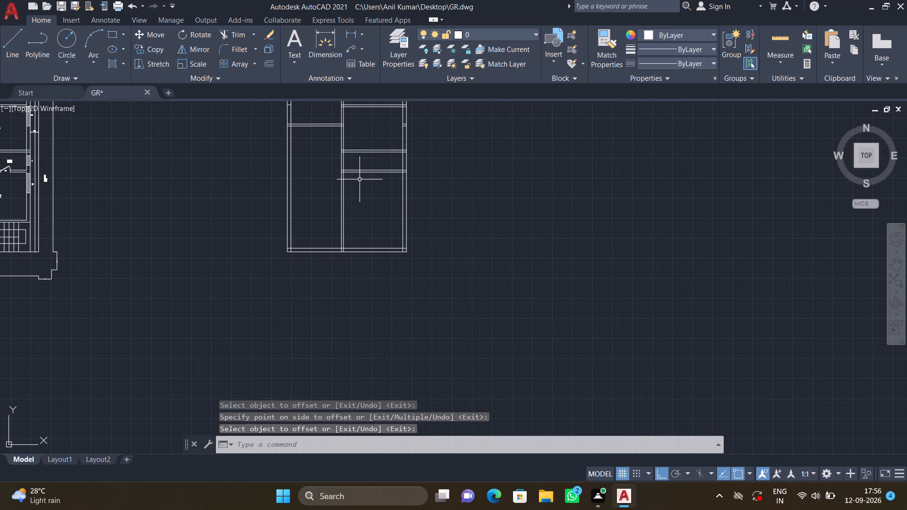
pyautogui.moveTo(359, 180); pyautogui.dragTo(373, 226, button='middle')
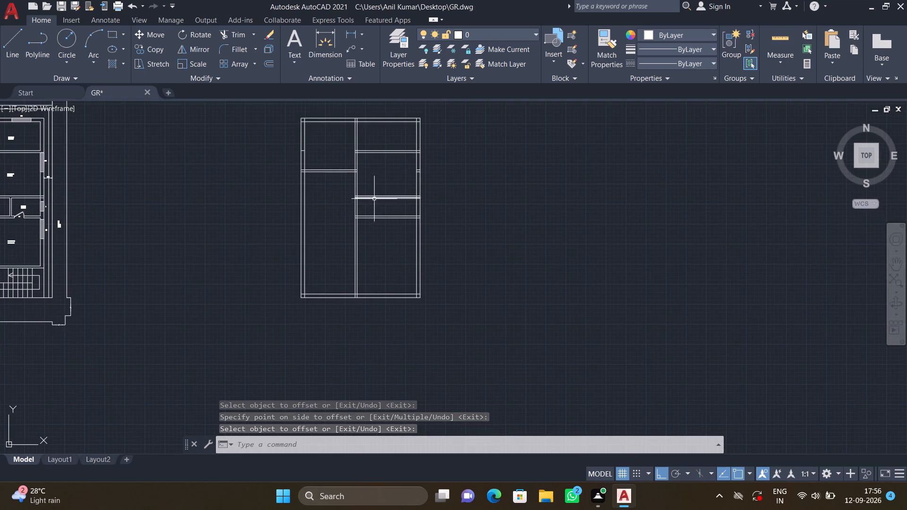
pyautogui.scroll(2, 376, 199)
pyautogui.scroll(-2, 355, 308)
pyautogui.moveTo(345, 299); pyautogui.dragTo(342, 280, button='middle')
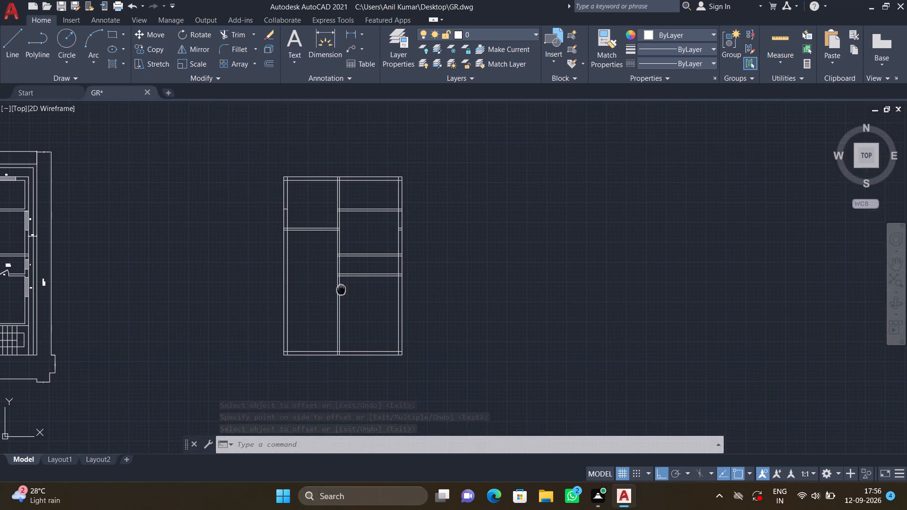
pyautogui.moveTo(342, 280); pyautogui.dragTo(351, 218, button='middle')
pyautogui.scroll(2, 368, 210)
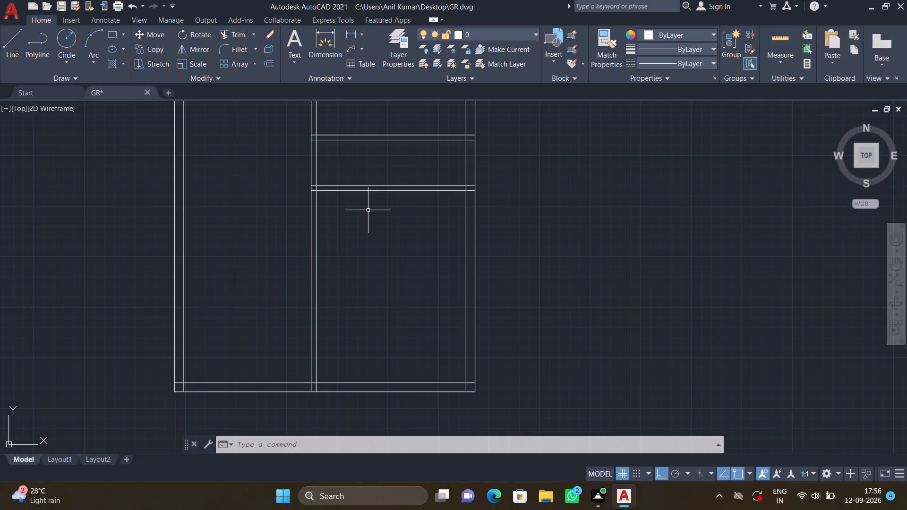
pyautogui.press('o')
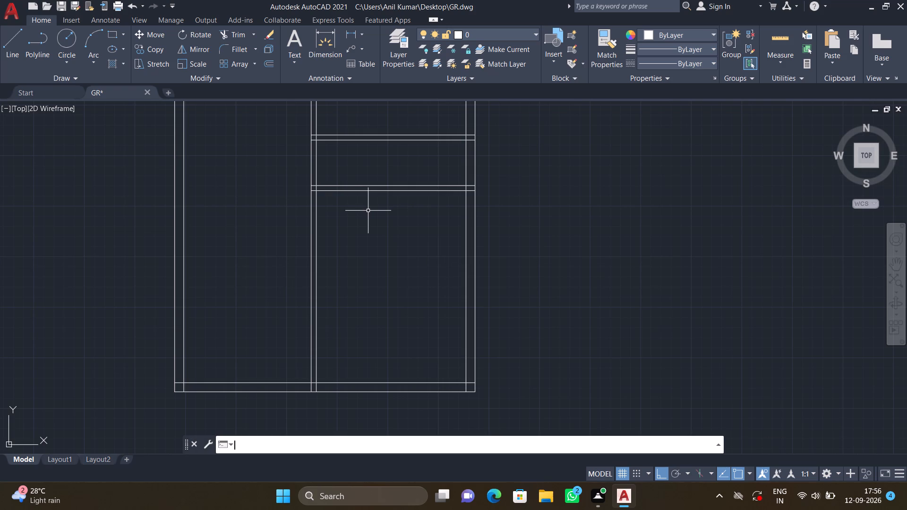
pyautogui.press('Return')
pyautogui.write("10'")
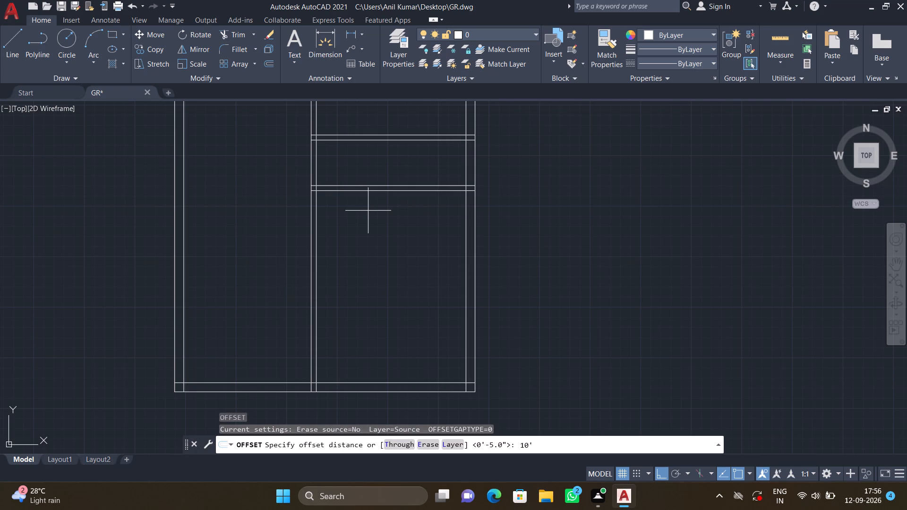
pyautogui.write('0"')
pyautogui.press('Return')
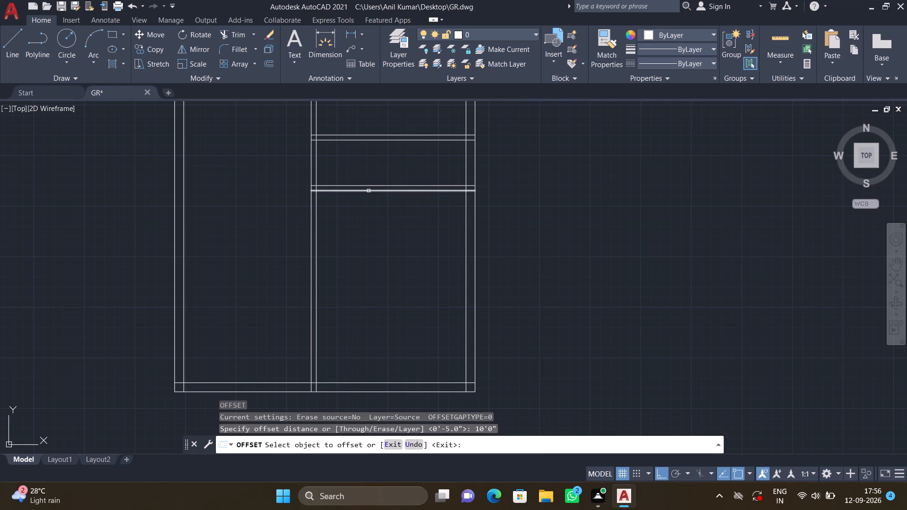
pyautogui.click(368, 191)
pyautogui.click(378, 267)
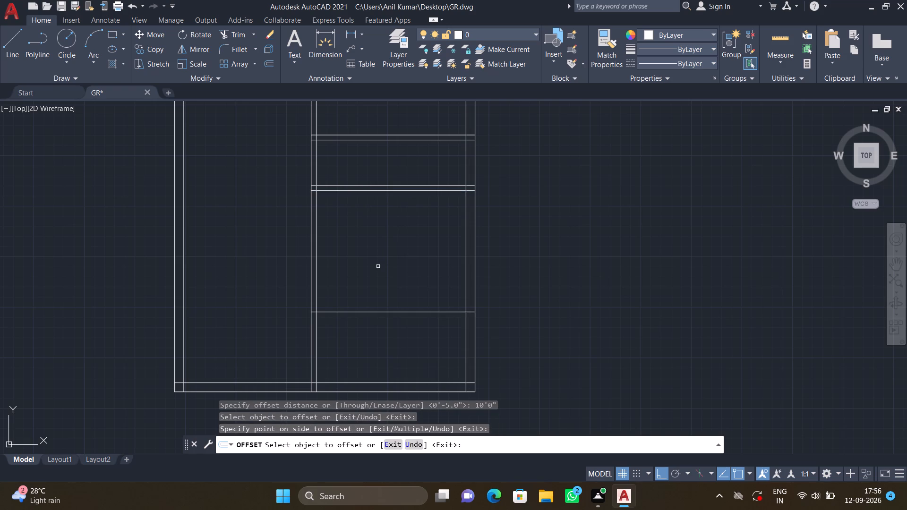
pyautogui.press('Return')
# Offset the newest horizontal line in the east bay 9" to the south to form a thicker wall.
pyautogui.press('o')
pyautogui.press('Return')
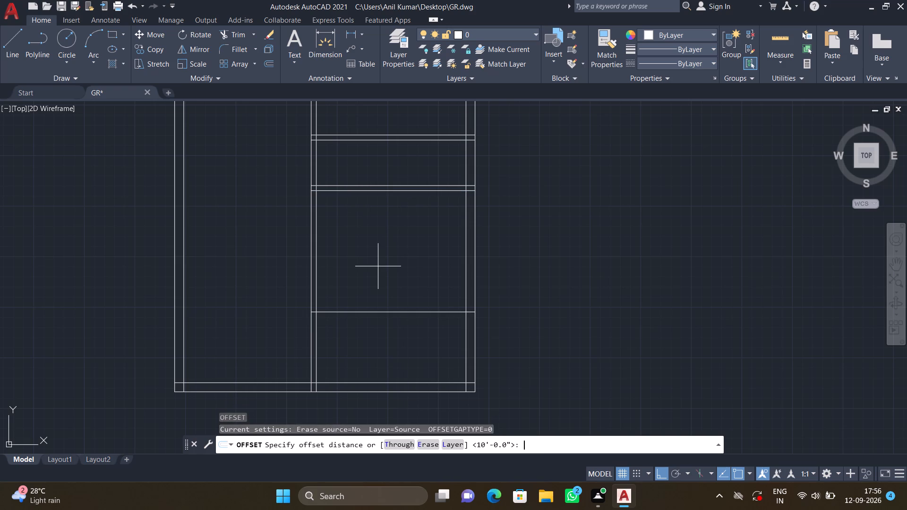
pyautogui.write('9"')
pyautogui.press('Return')
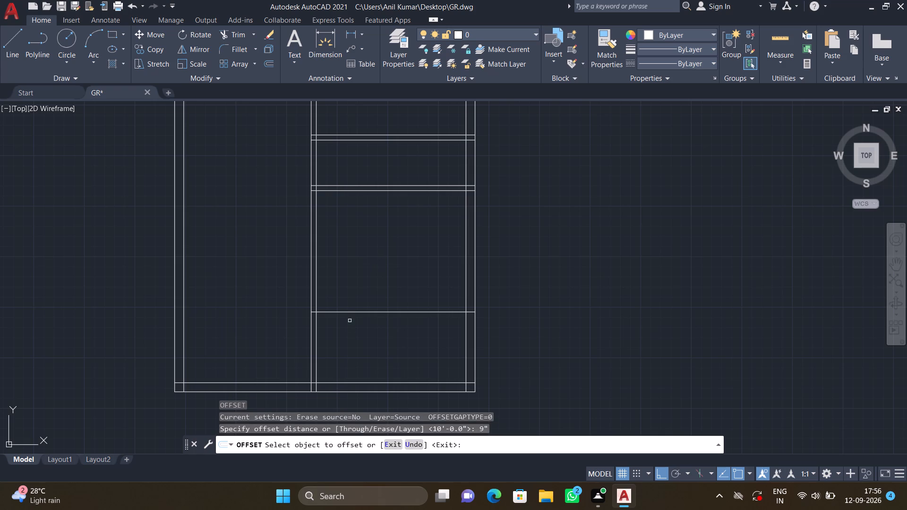
pyautogui.moveTo(365, 310); pyautogui.dragTo(383, 331)
pyautogui.click(383, 331)
pyautogui.press('Return')
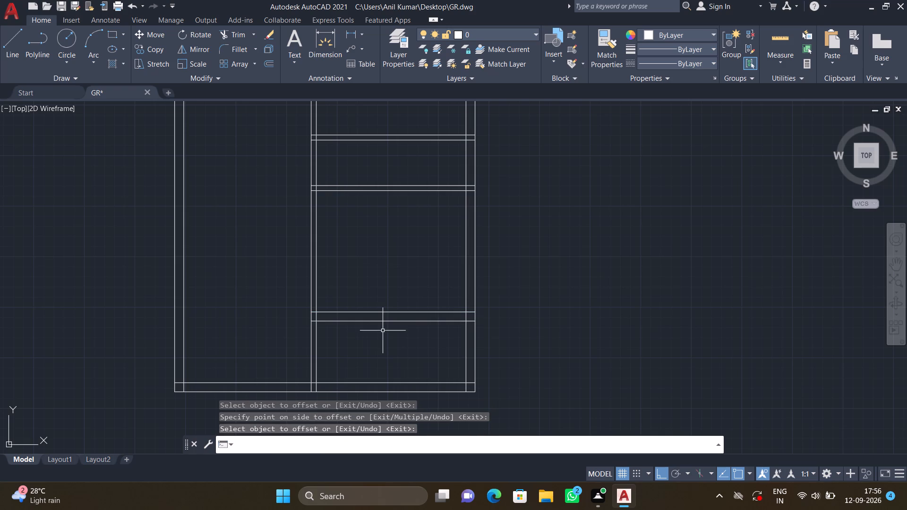
# Extend both lines of the 9" cross wall westward through the west bay to the west outer wall's inner face.
pyautogui.scroll(-2, 383, 331)
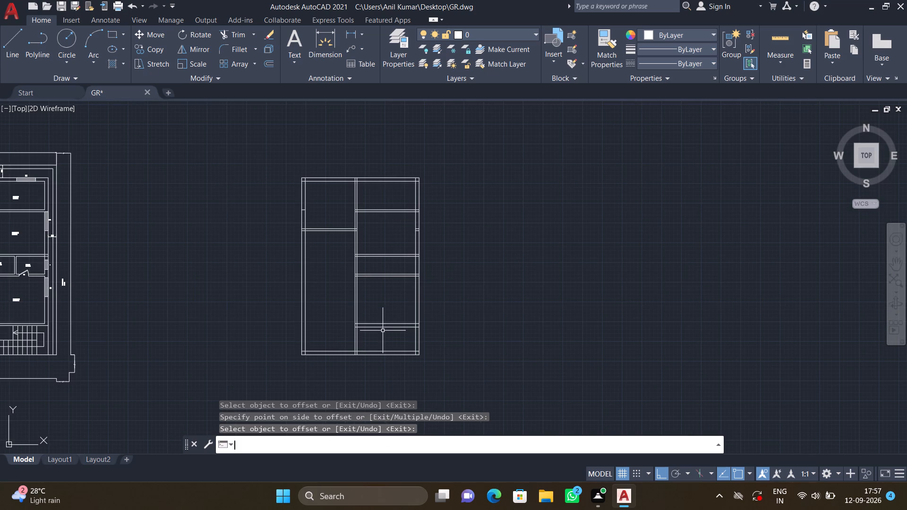
pyautogui.scroll(1, 342, 361)
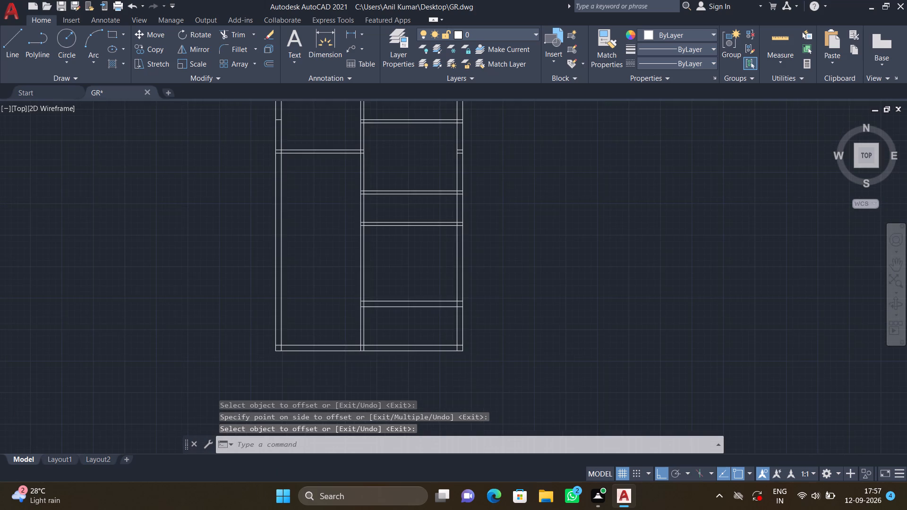
pyautogui.scroll(1, 342, 361)
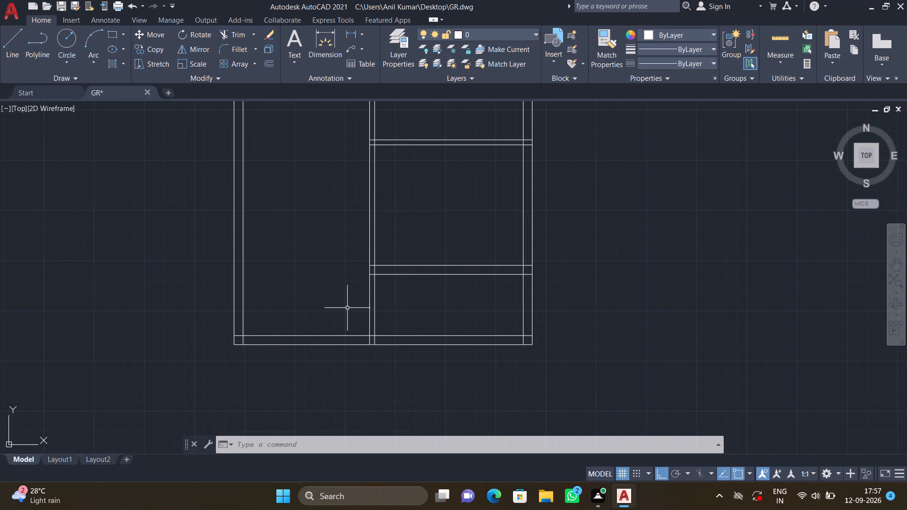
pyautogui.scroll(-1, 339, 297)
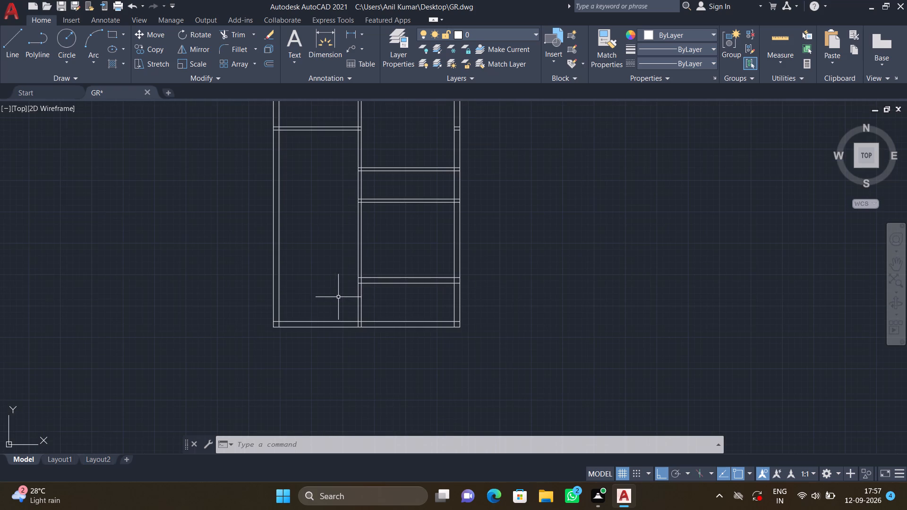
pyautogui.scroll(1, 346, 297)
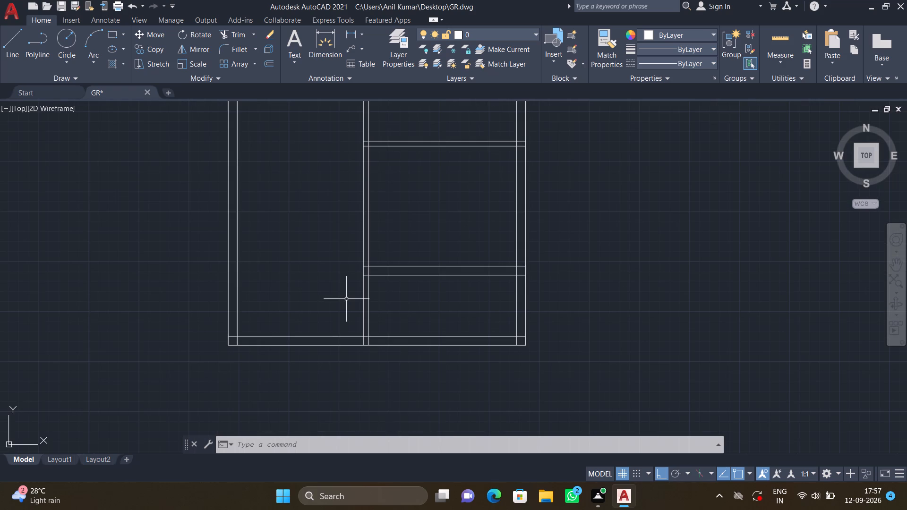
pyautogui.write('EX')
pyautogui.press('Return')
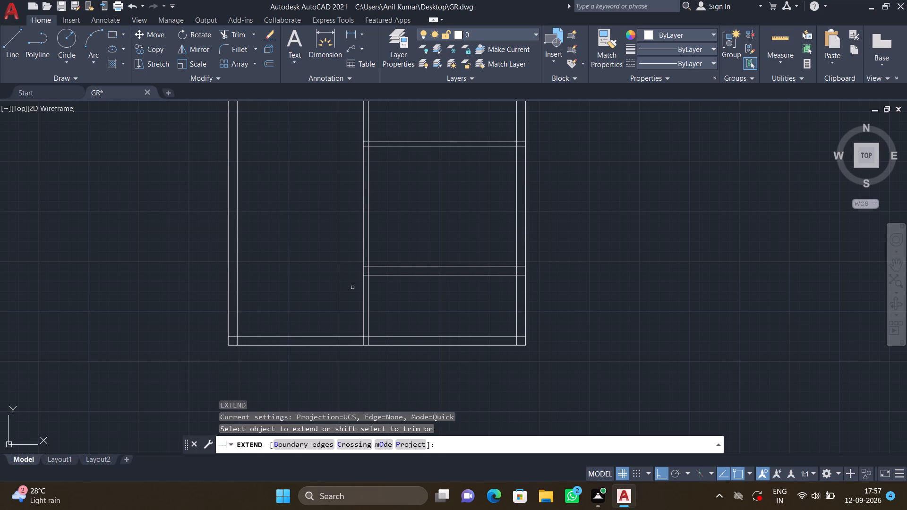
pyautogui.click(375, 277)
pyautogui.click(374, 267)
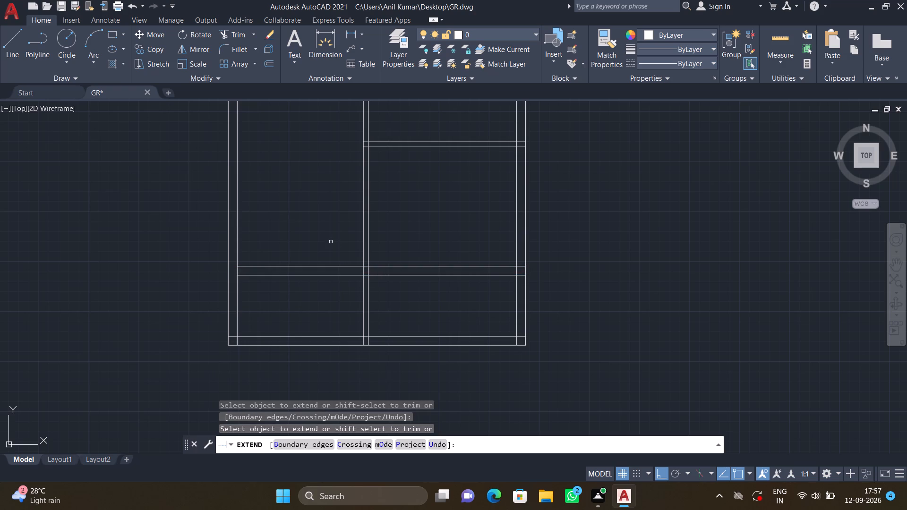
pyautogui.scroll(-1, 330, 242)
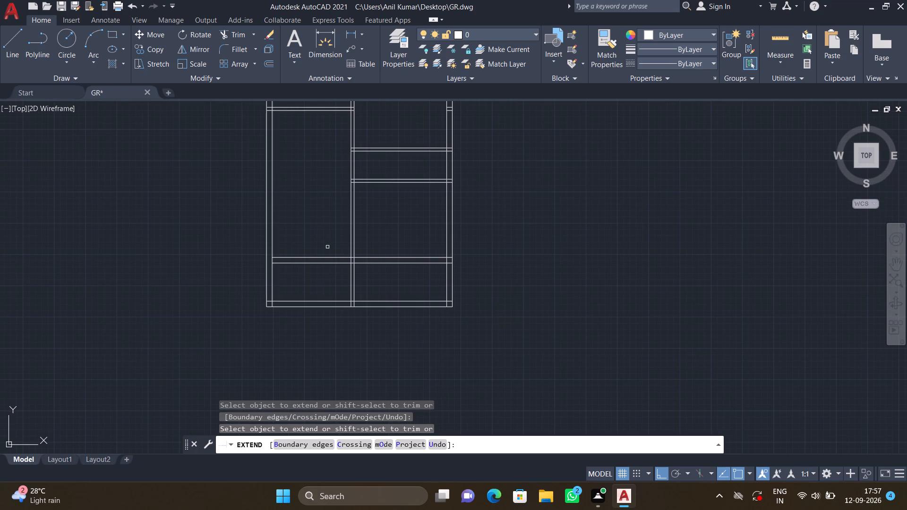
pyautogui.moveTo(327, 247); pyautogui.dragTo(340, 276, button='middle')
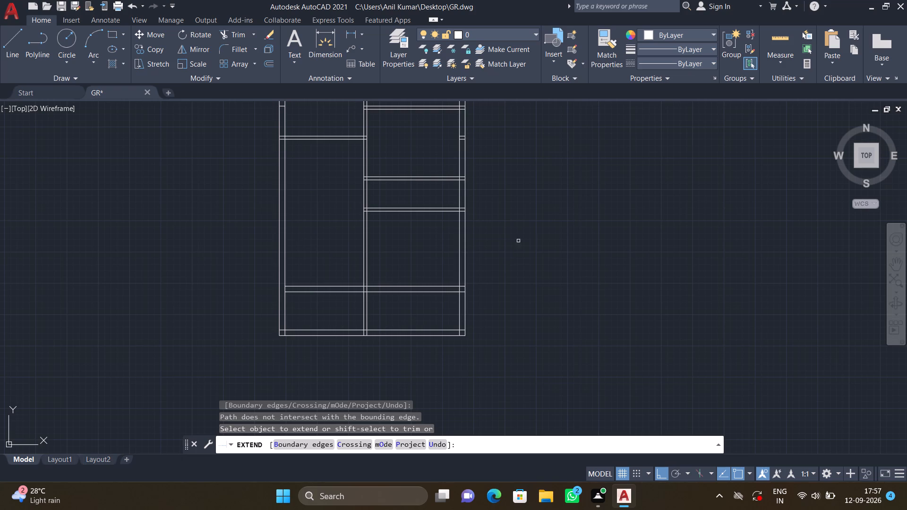
pyautogui.press('Return')
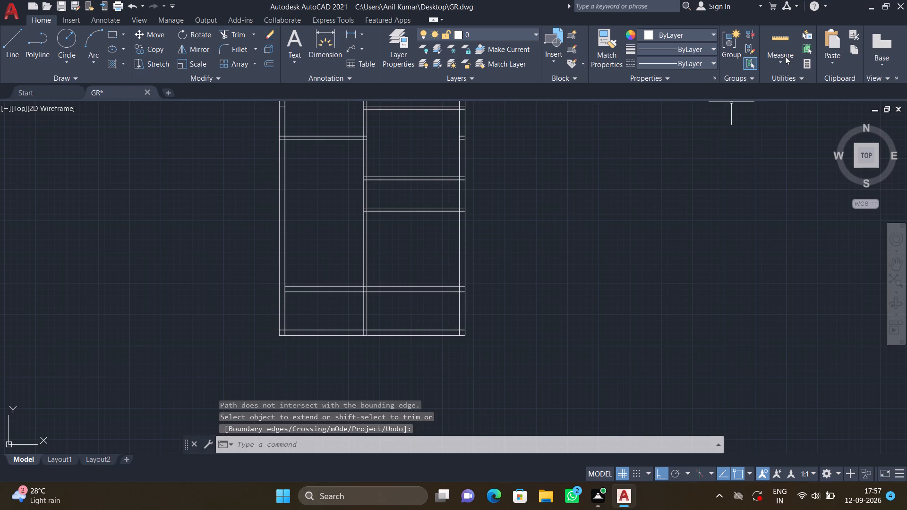
# Quick-measure the length and width of the large west-bay room north of the 9" cross wall.
pyautogui.click(779, 62)
pyautogui.click(772, 84)
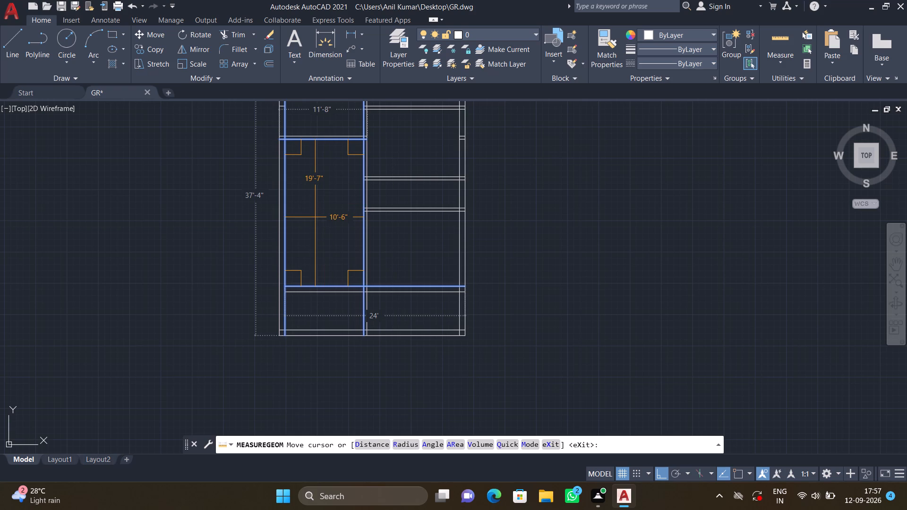
pyautogui.press('Escape')
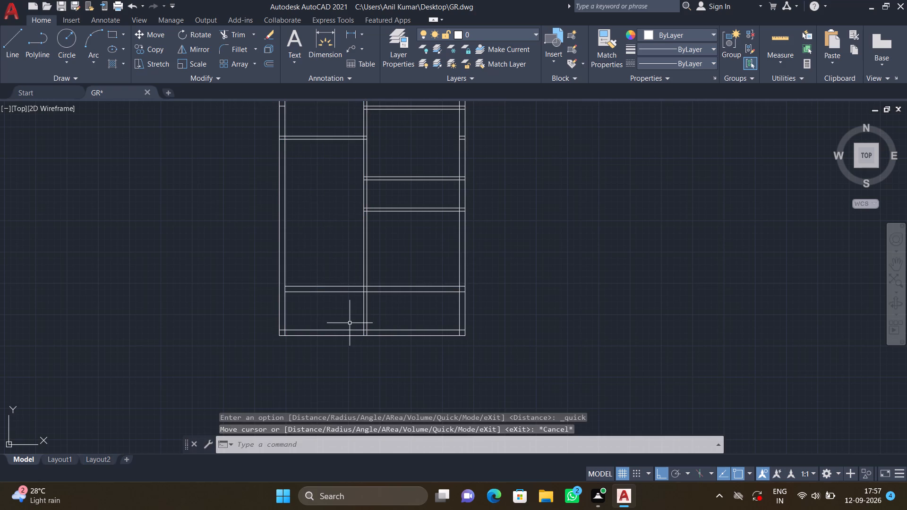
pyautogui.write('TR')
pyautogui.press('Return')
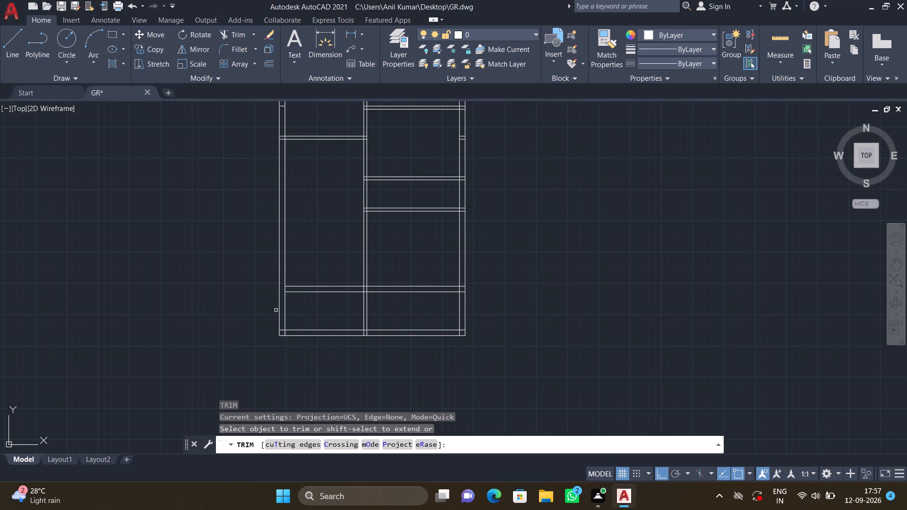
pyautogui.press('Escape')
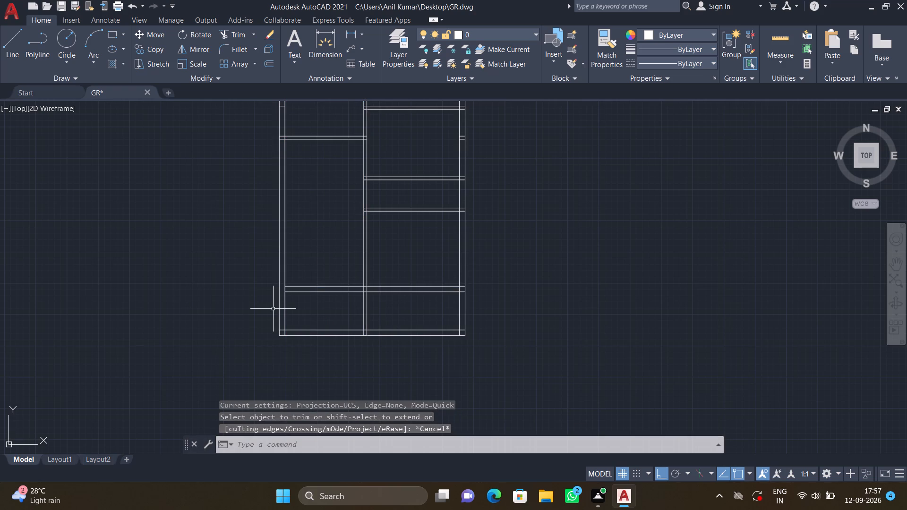
# Extend both lines of the 9" cross wall from the west outer wall's inner face to its outer face.
pyautogui.write('EX')
pyautogui.press('Return')
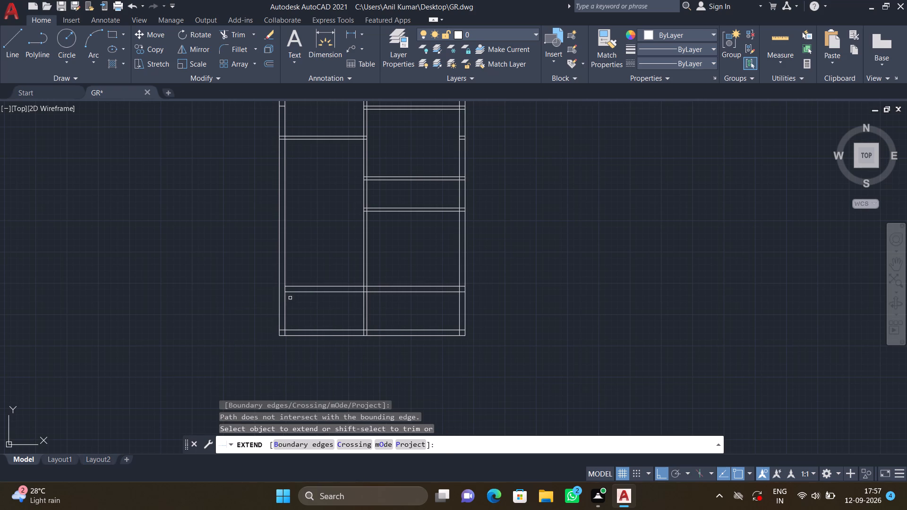
pyautogui.scroll(2, 289, 294)
pyautogui.click(285, 289)
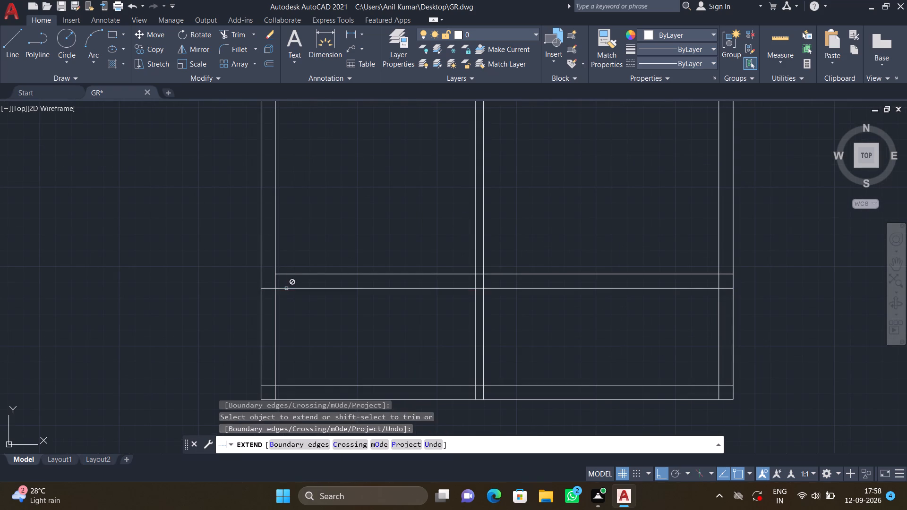
pyautogui.click(287, 273)
pyautogui.scroll(-3, 291, 263)
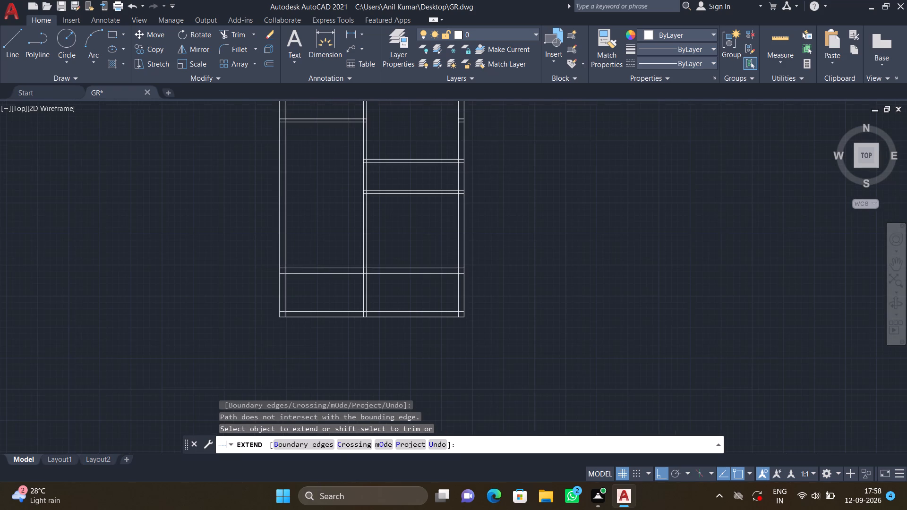
# Trim away the west outer wall and the west bay's south wall beyond the 9" cross wall, including the leftover corner stubs.
pyautogui.scroll(1, 304, 282)
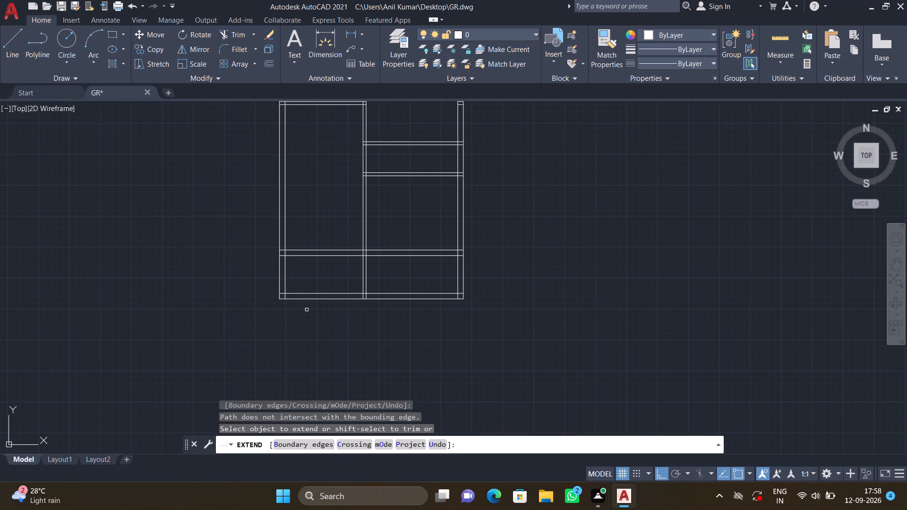
pyautogui.press('Escape')
pyautogui.write('TR')
pyautogui.press('Return')
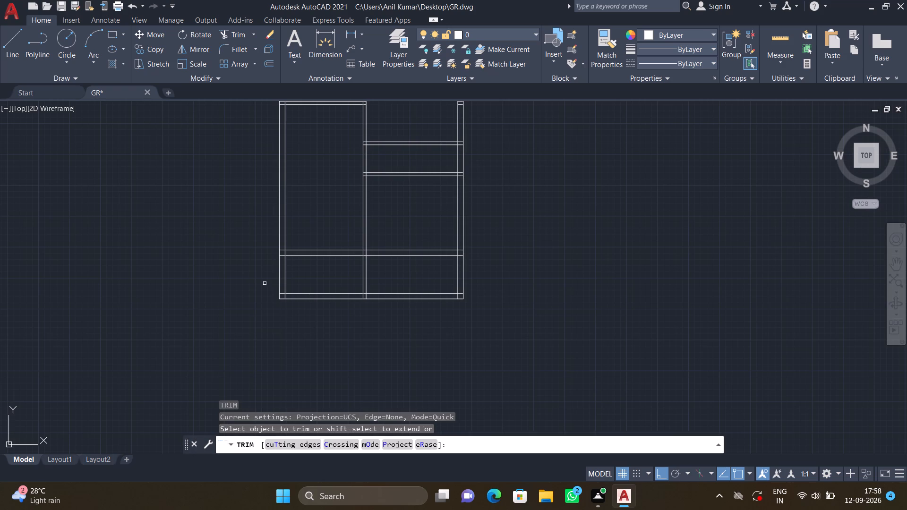
pyautogui.click(261, 279)
pyautogui.click(336, 283)
pyautogui.click(338, 285)
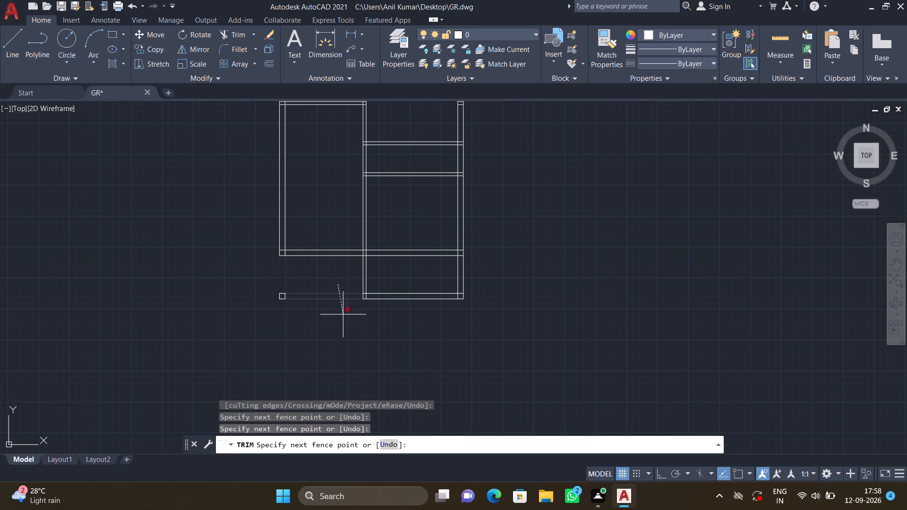
pyautogui.click(344, 323)
pyautogui.click(269, 297)
pyautogui.click(302, 296)
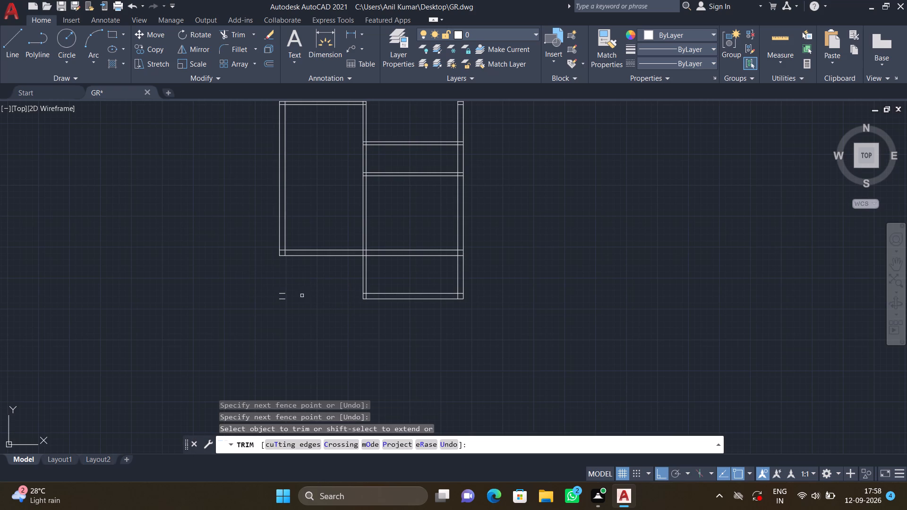
pyautogui.scroll(2, 279, 289)
pyautogui.click(279, 289)
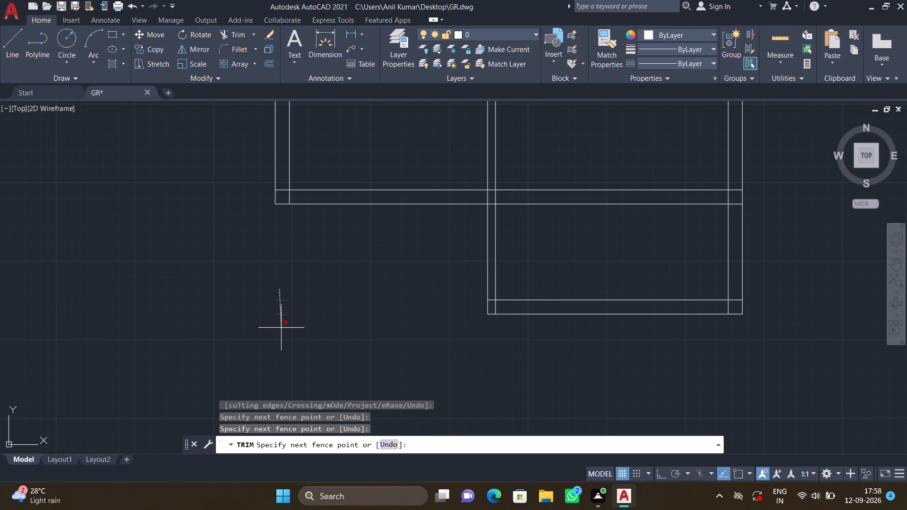
pyautogui.click(281, 328)
# Trim away the central partition and the east bay's south wall lines south of the 9" cross wall, including the leftover stub.
pyautogui.click(480, 314)
pyautogui.click(546, 306)
pyautogui.click(551, 287)
pyautogui.moveTo(568, 354); pyautogui.dragTo(559, 341)
pyautogui.click(461, 261)
pyautogui.click(538, 255)
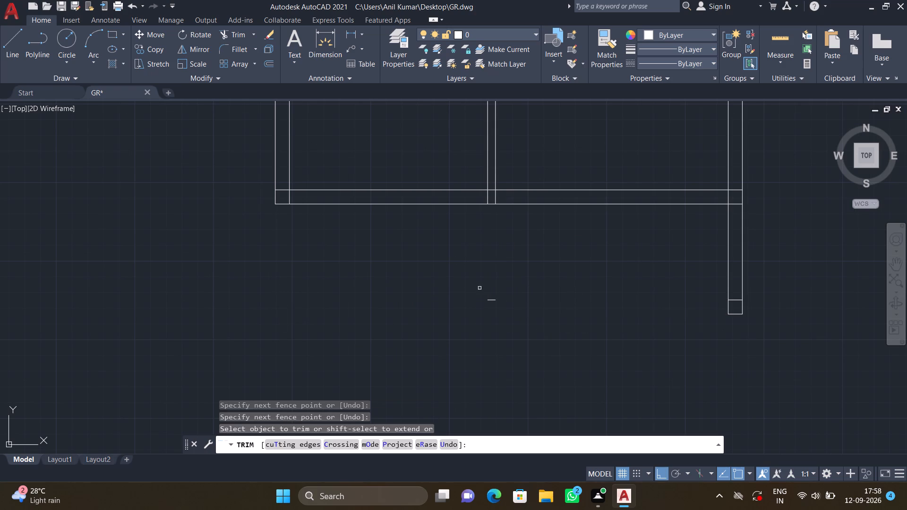
pyautogui.moveTo(484, 287); pyautogui.dragTo(500, 312)
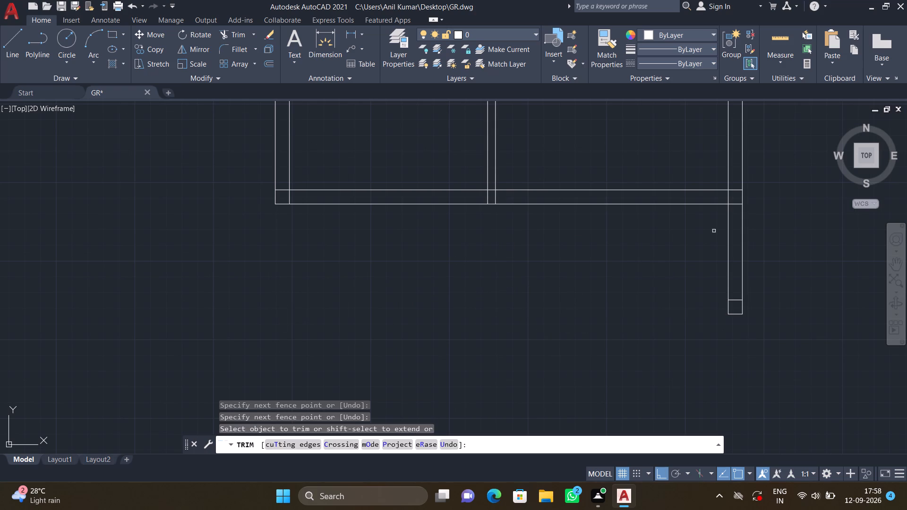
# Trim away the east outer wall's lines south of the 9" cross wall, including the leftover corner pieces.
pyautogui.click(714, 231)
pyautogui.click(760, 233)
pyautogui.click(725, 272)
pyautogui.click(740, 331)
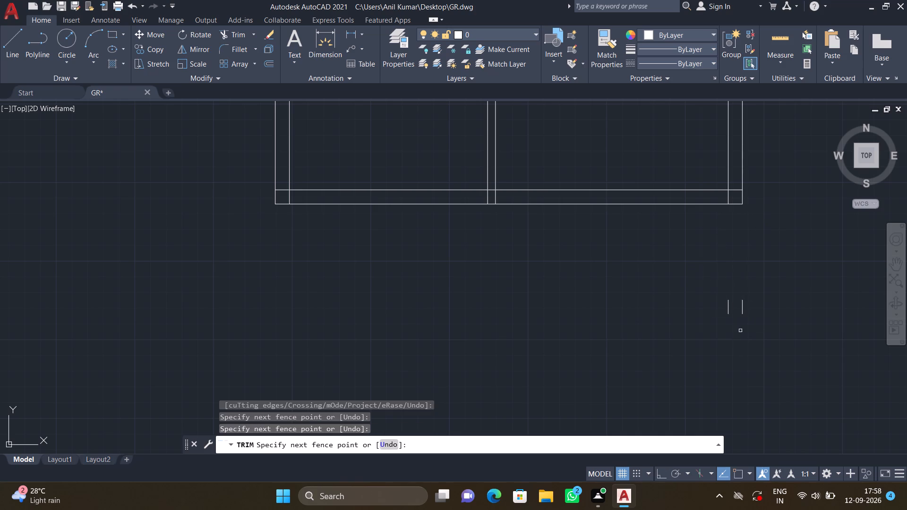
pyautogui.moveTo(710, 311); pyautogui.dragTo(720, 310)
pyautogui.moveTo(713, 309); pyautogui.dragTo(753, 305)
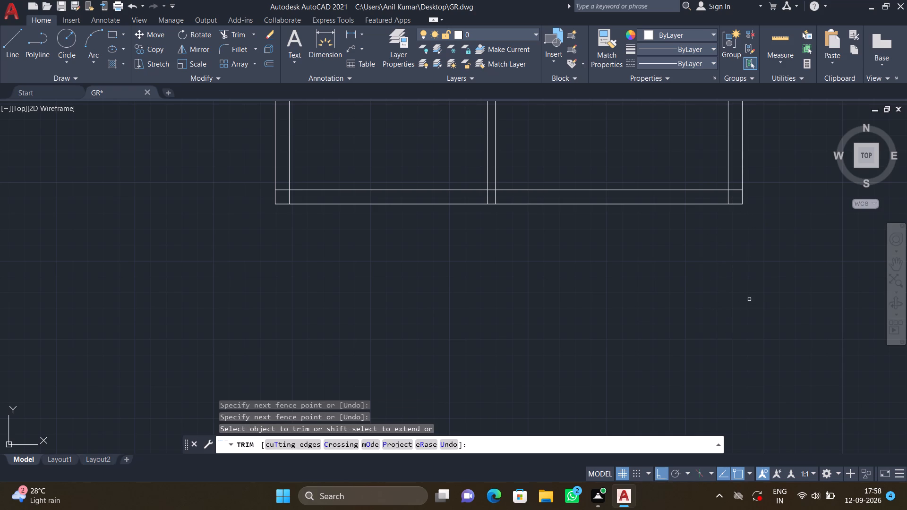
pyautogui.press('Return')
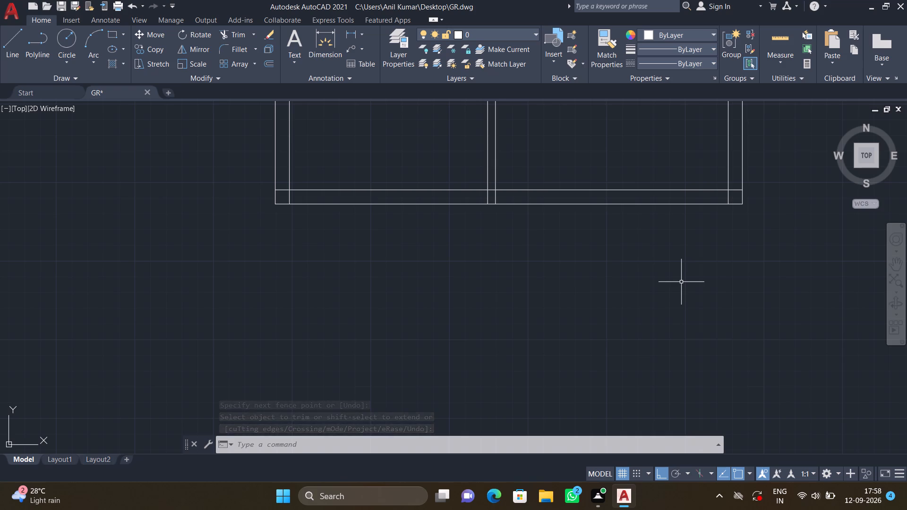
# Offset the outer line of the plan's new south wall 6' to the south.
pyautogui.scroll(-3, 685, 281)
pyautogui.moveTo(677, 284); pyautogui.dragTo(606, 236, button='middle')
pyautogui.scroll(1, 614, 230)
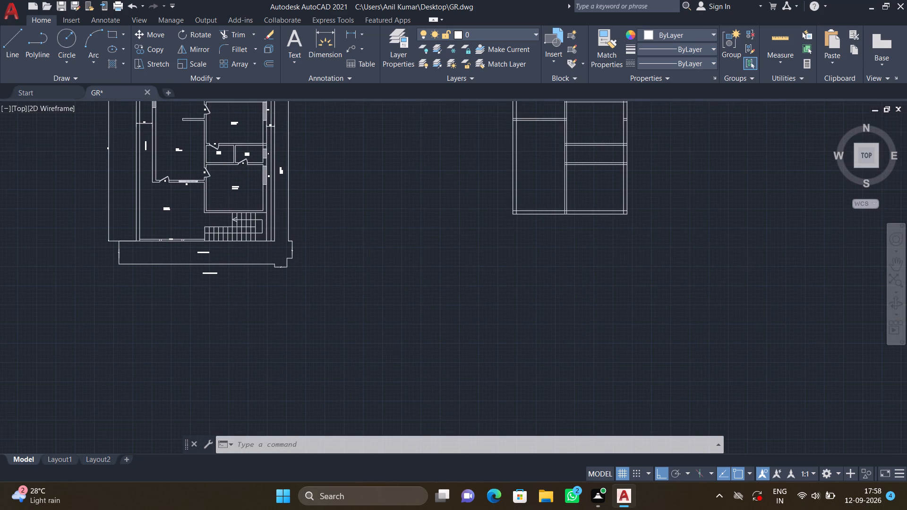
pyautogui.press('o')
pyautogui.press('Return')
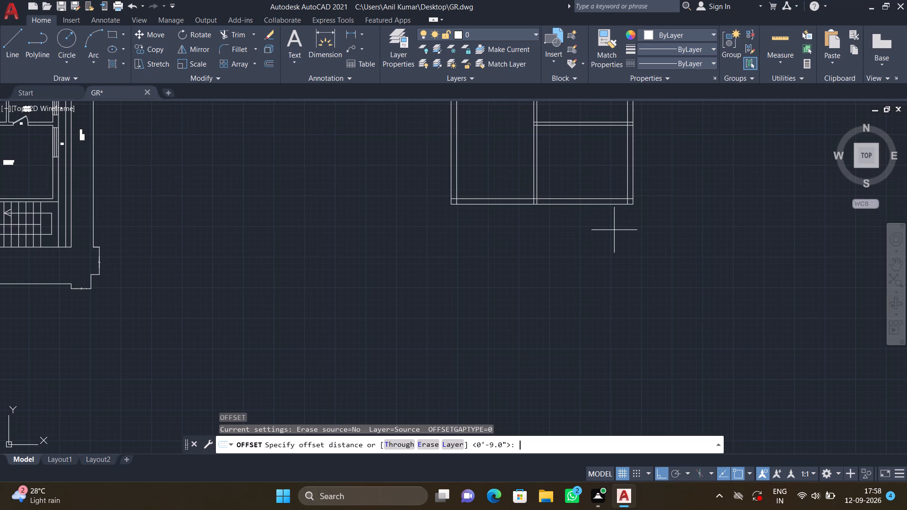
pyautogui.write("6'")
pyautogui.press('Return')
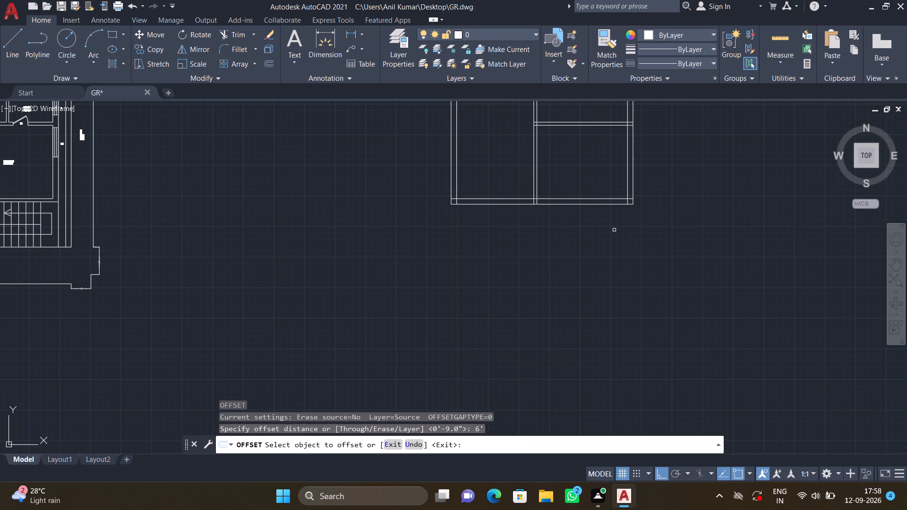
pyautogui.click(589, 204)
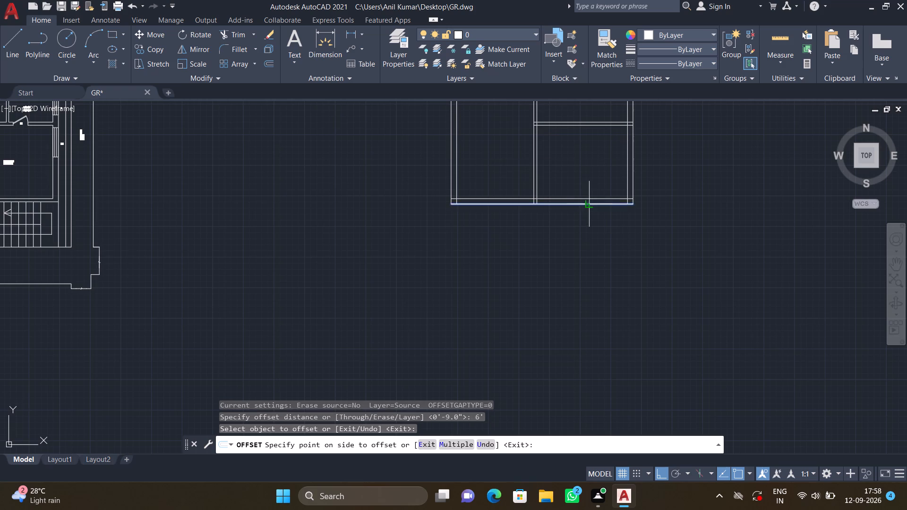
pyautogui.click(589, 268)
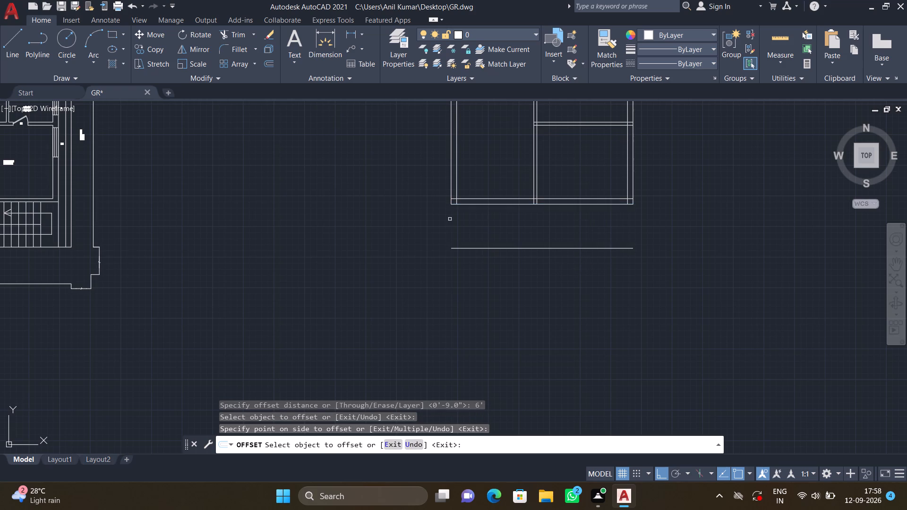
pyautogui.press('Return')
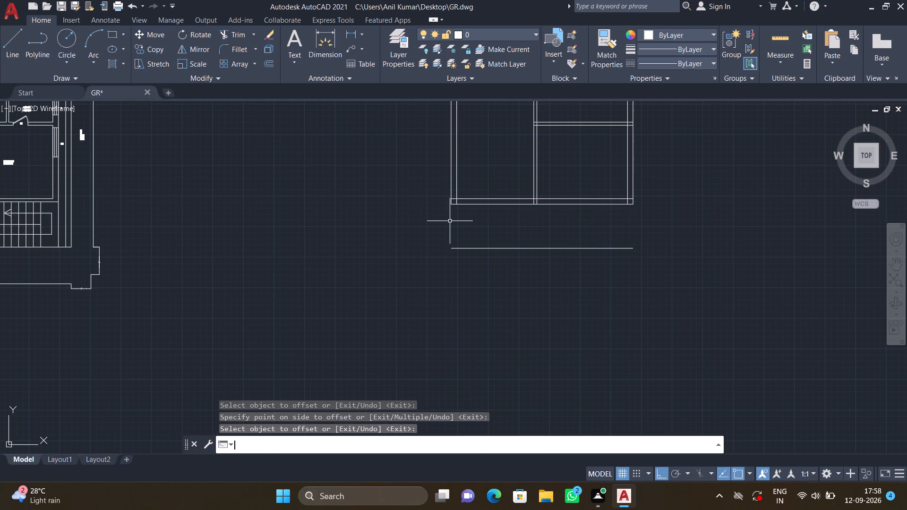
# Extend the east outer wall's outer line south to the line offset 6' from the south wall.
pyautogui.scroll(-1, 468, 220)
pyautogui.scroll(2, 568, 220)
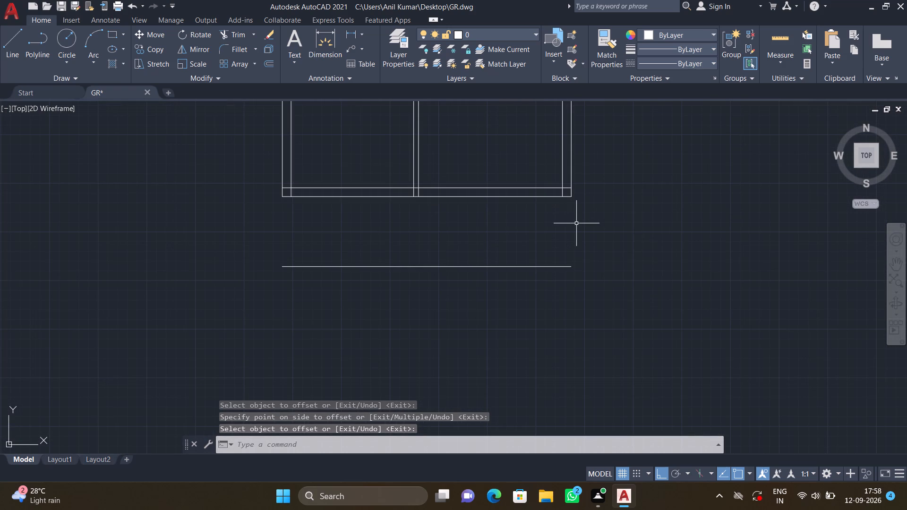
pyautogui.write('EX')
pyautogui.press('Return')
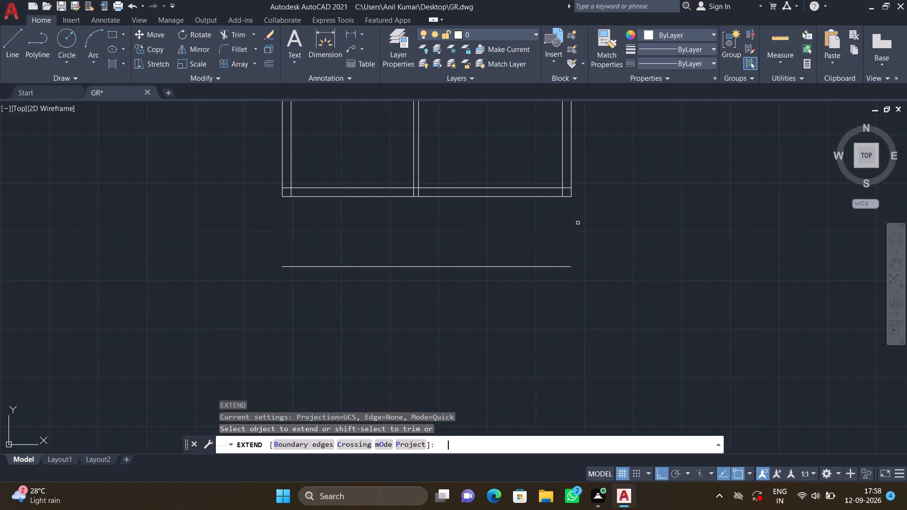
pyautogui.click(572, 193)
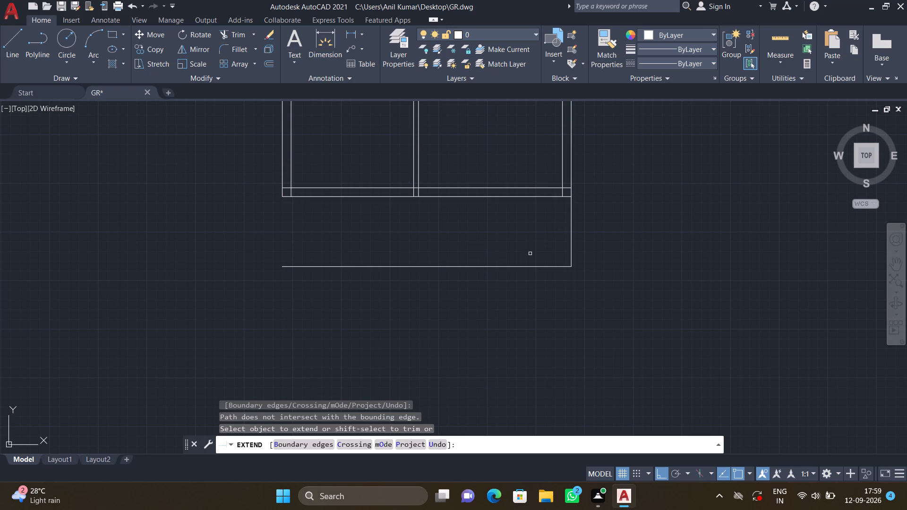
pyautogui.press('Return')
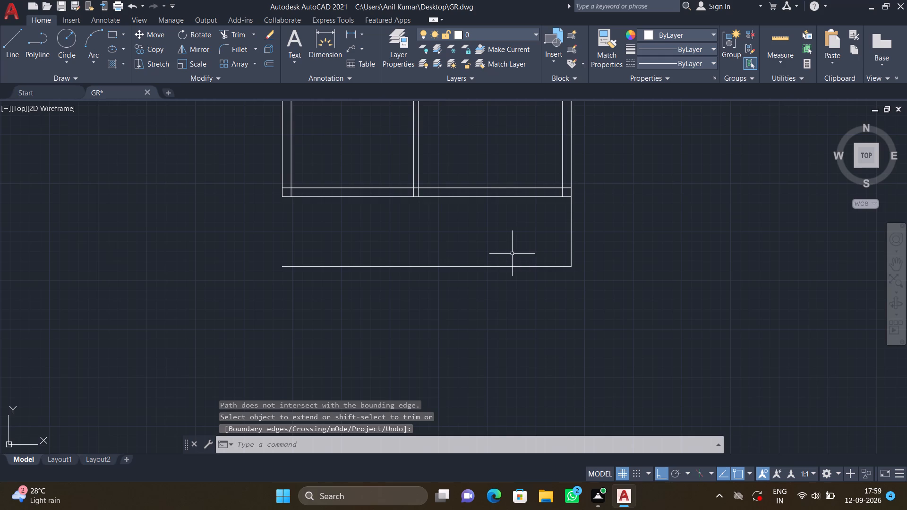
# Delete the two short leftover lines inside the east outer wall, level with the west bay's cross wall.
pyautogui.scroll(-1, 498, 254)
pyautogui.moveTo(468, 252); pyautogui.dragTo(504, 340, button='middle')
pyautogui.scroll(-1, 503, 333)
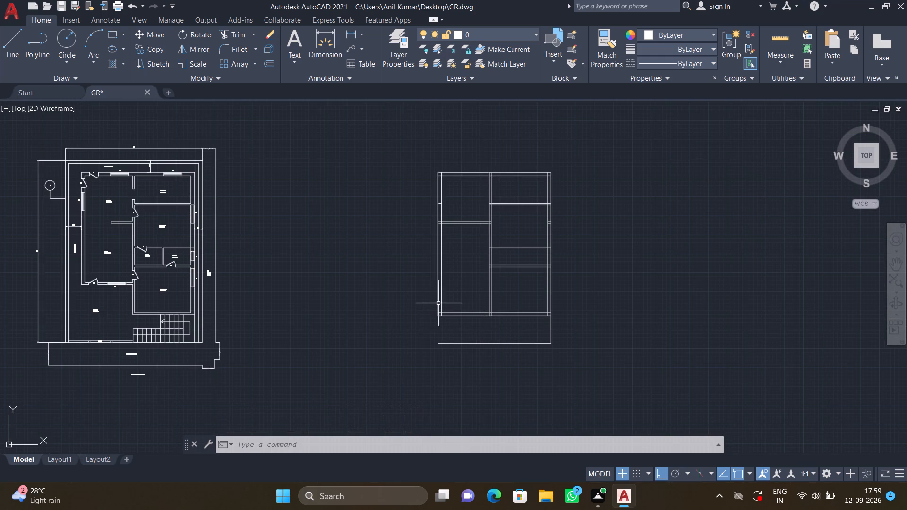
pyautogui.scroll(2, 508, 265)
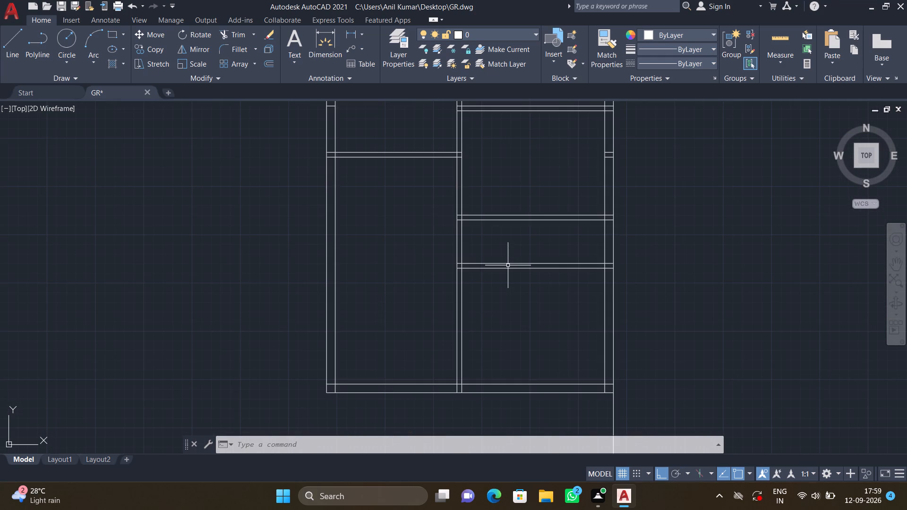
pyautogui.scroll(3, 598, 145)
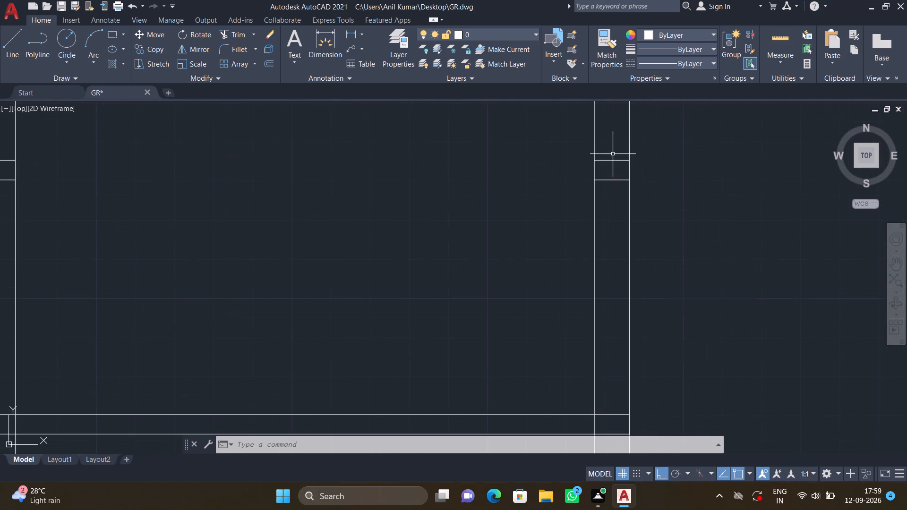
pyautogui.click(610, 160)
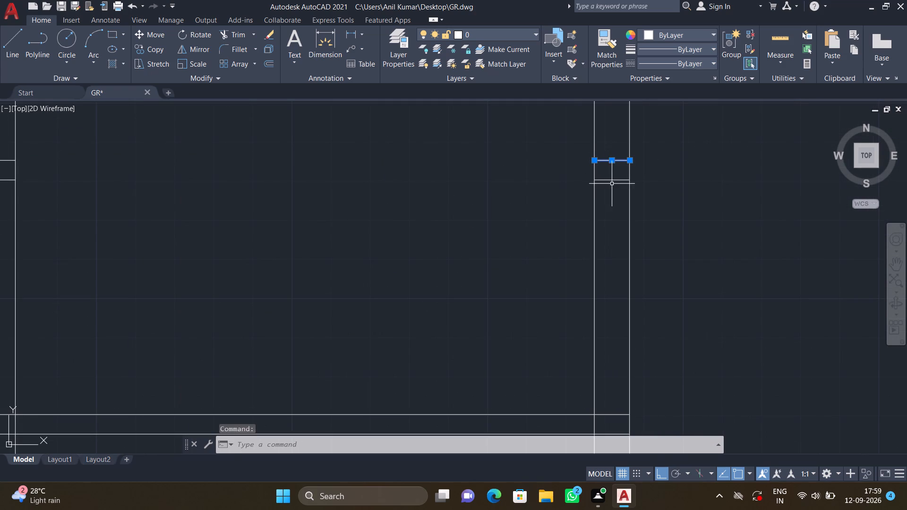
pyautogui.click(612, 179)
pyautogui.press('Delete')
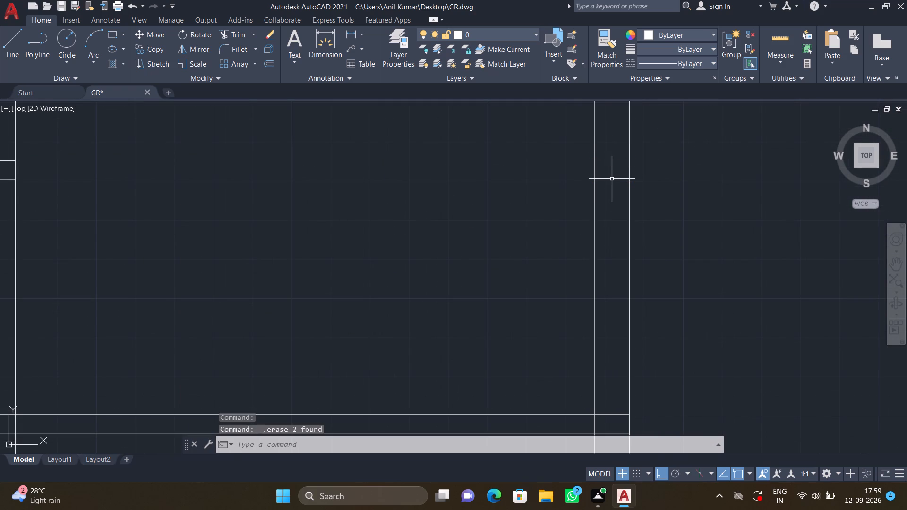
# Delete the short leftover line inside the west outer wall, level with the east bay's northernmost cross wall.
pyautogui.scroll(-2, 609, 182)
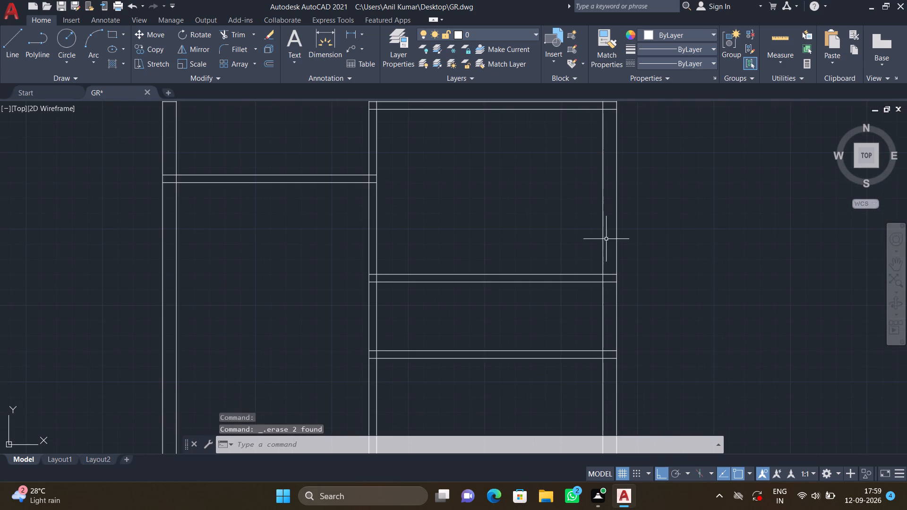
pyautogui.scroll(-3, 606, 280)
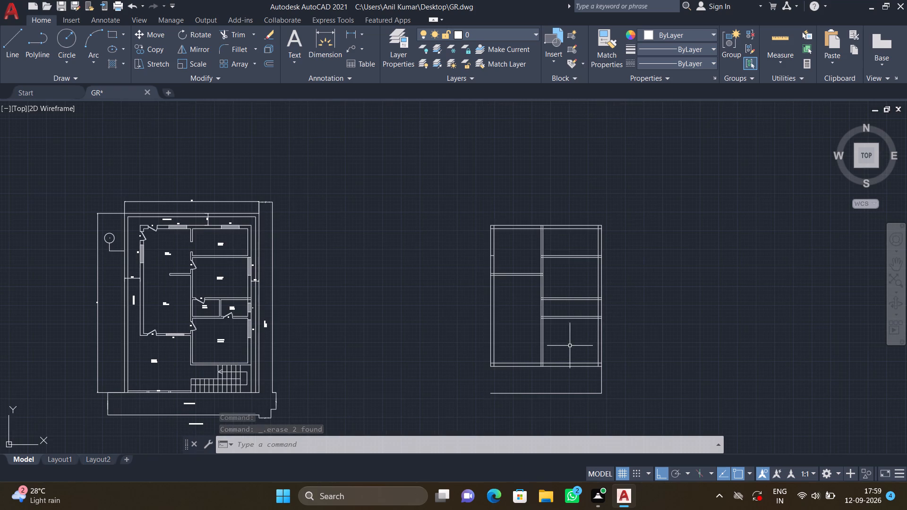
pyautogui.moveTo(569, 347); pyautogui.dragTo(568, 331, button='middle')
pyautogui.scroll(2, 504, 254)
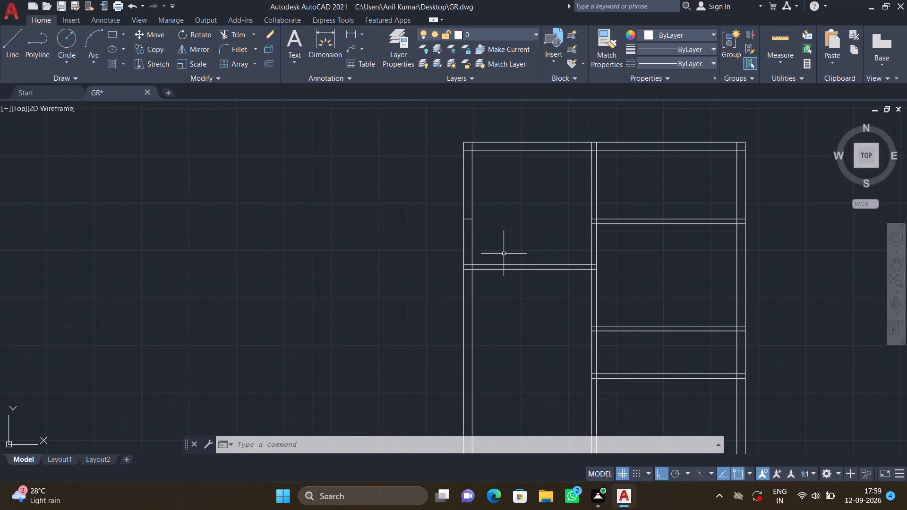
pyautogui.click(468, 218)
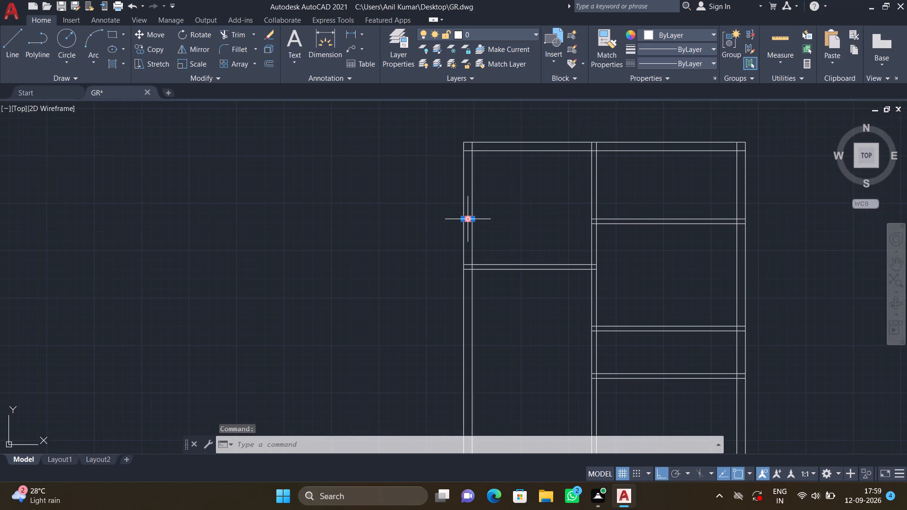
pyautogui.press('Delete')
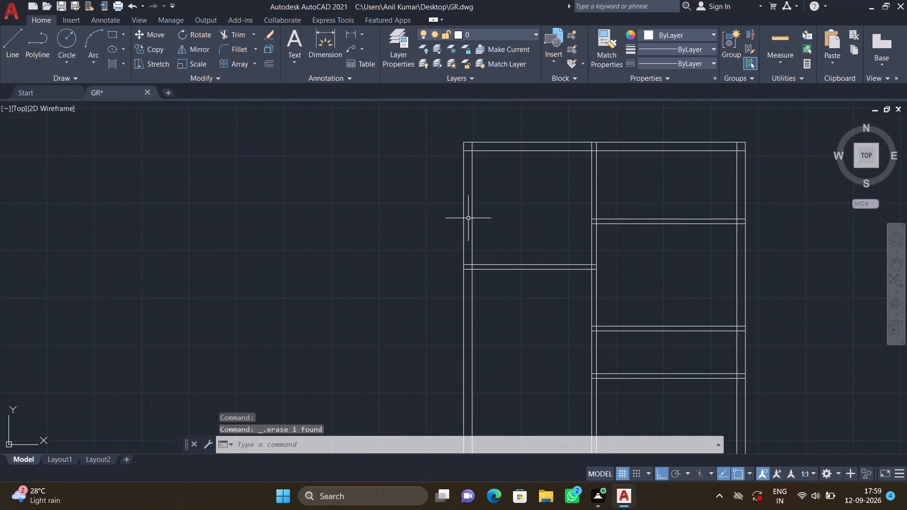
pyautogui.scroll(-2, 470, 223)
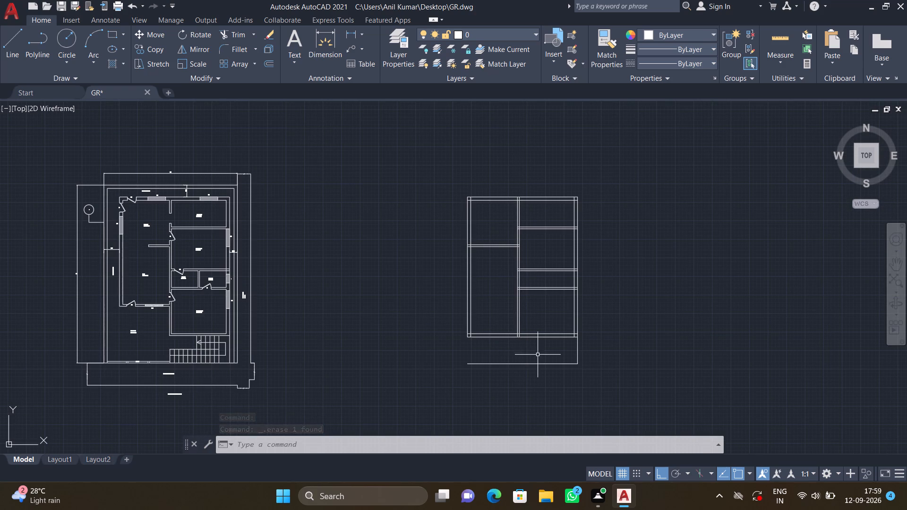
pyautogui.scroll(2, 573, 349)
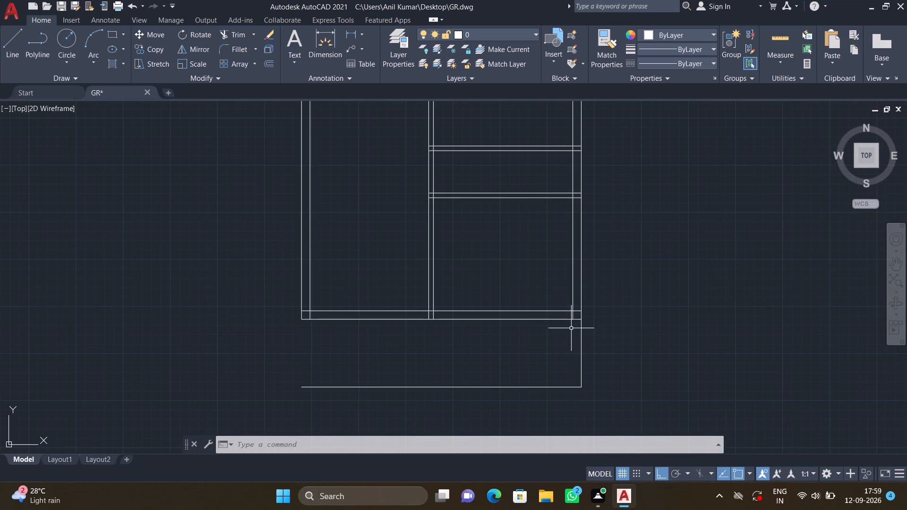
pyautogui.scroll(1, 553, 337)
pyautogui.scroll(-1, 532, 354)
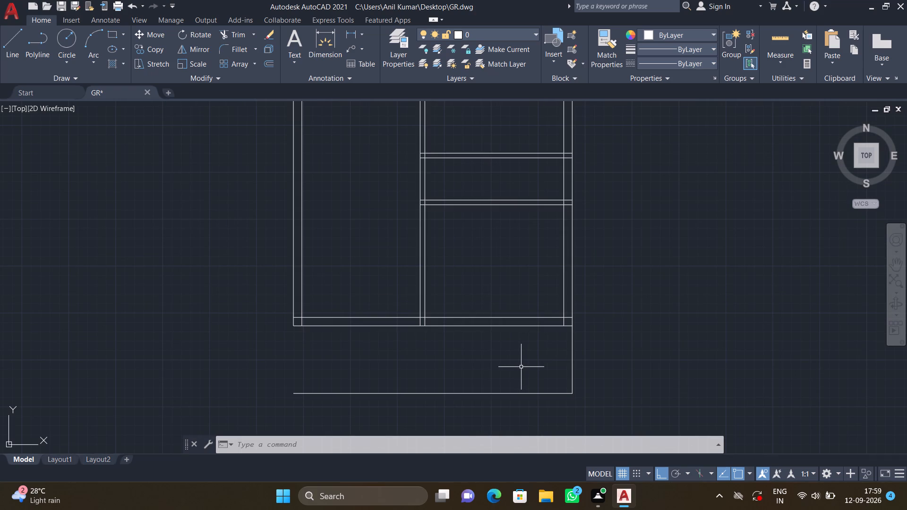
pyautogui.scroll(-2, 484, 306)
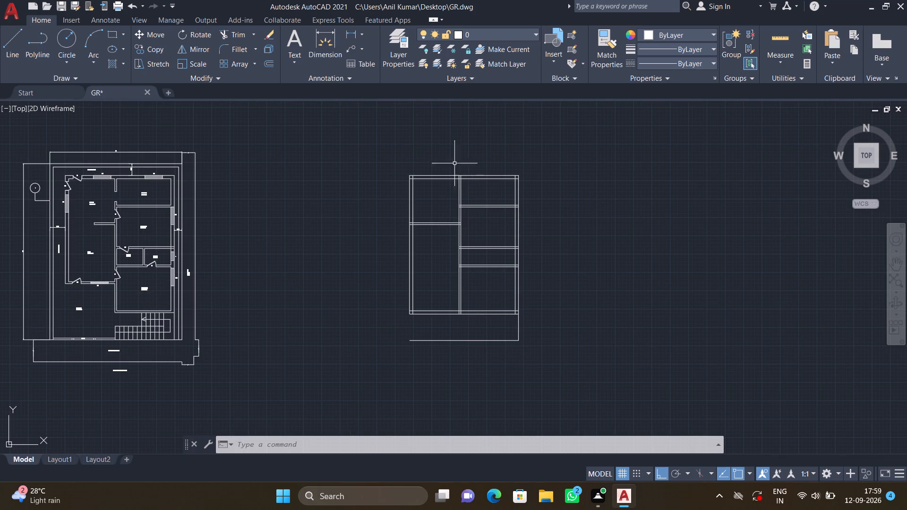
# Offset the outer line of the new plan's north wall 2'2" to the north.
pyautogui.scroll(2, 454, 163)
pyautogui.press('o')
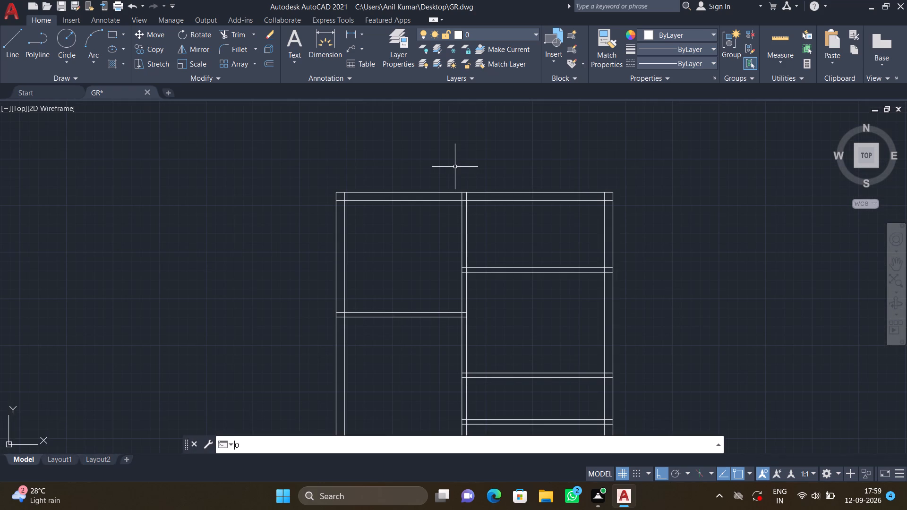
pyautogui.press('Return')
pyautogui.write("2'")
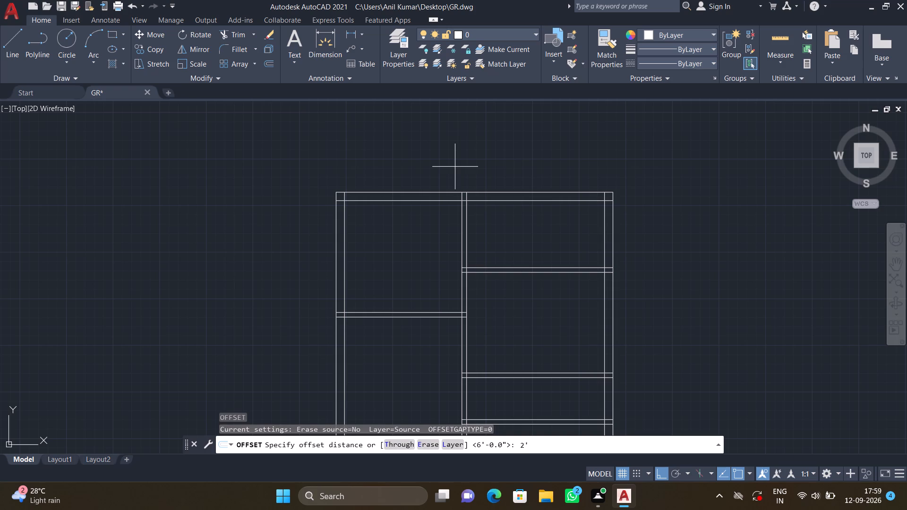
pyautogui.write('2"')
pyautogui.press('Return')
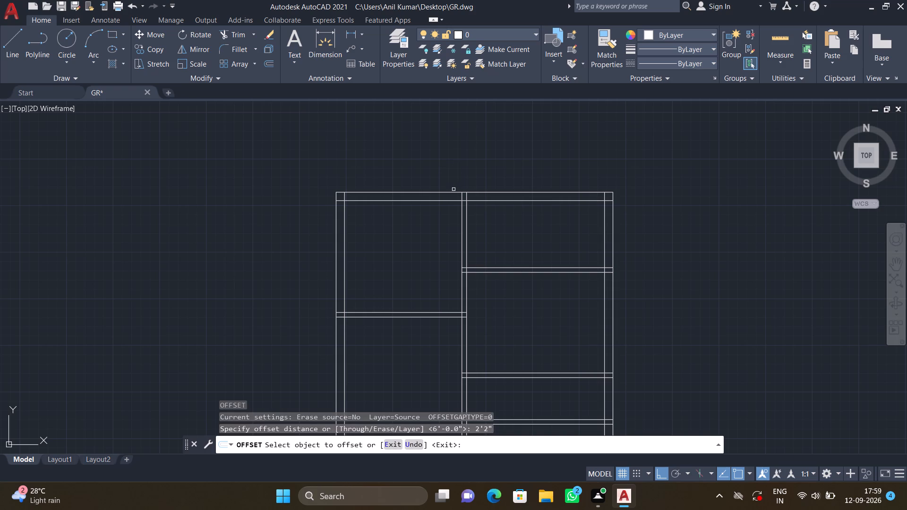
pyautogui.click(453, 191)
pyautogui.click(449, 172)
pyautogui.scroll(-1, 448, 170)
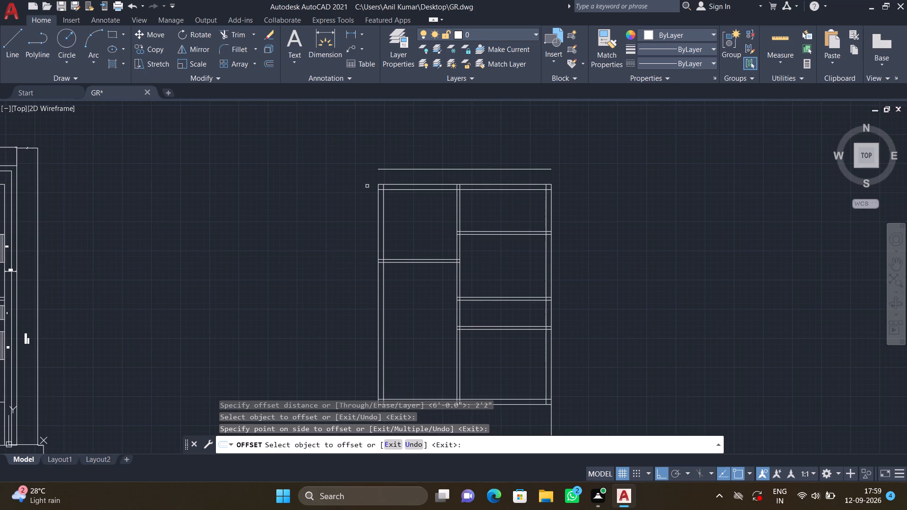
pyautogui.press('Return')
# Offset the outer line of the new plan's west wall 3' to the west.
pyautogui.scroll(-1, 368, 206)
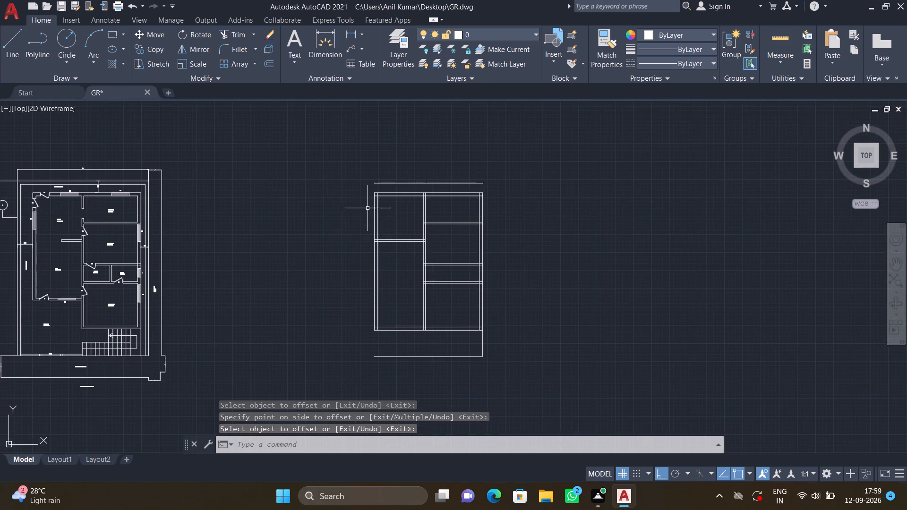
pyautogui.scroll(1, 365, 233)
pyautogui.press('o')
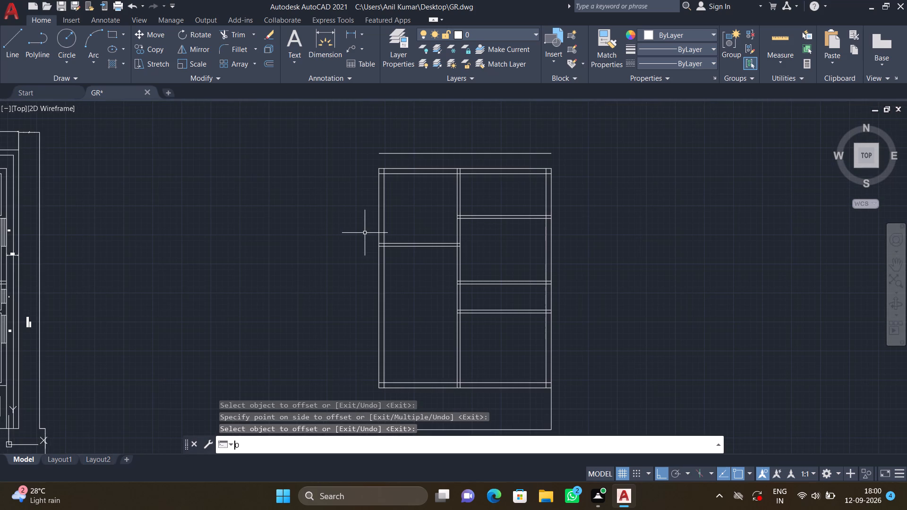
pyautogui.press('Return')
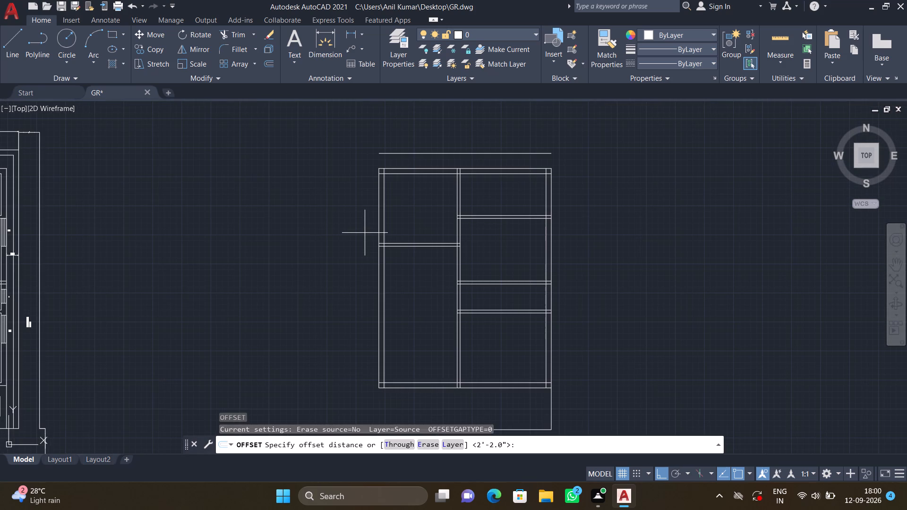
pyautogui.press('3')
pyautogui.press("'")
pyautogui.press('Return')
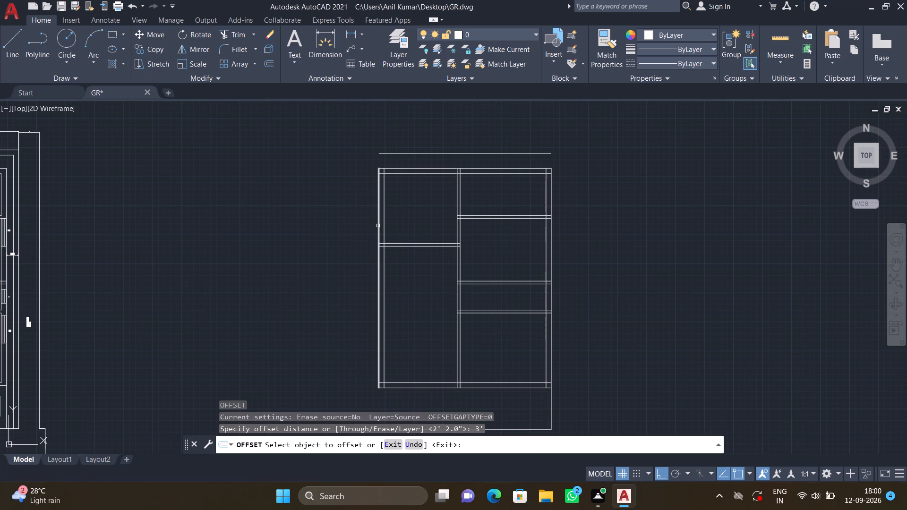
pyautogui.click(378, 226)
pyautogui.click(355, 230)
pyautogui.press('Return')
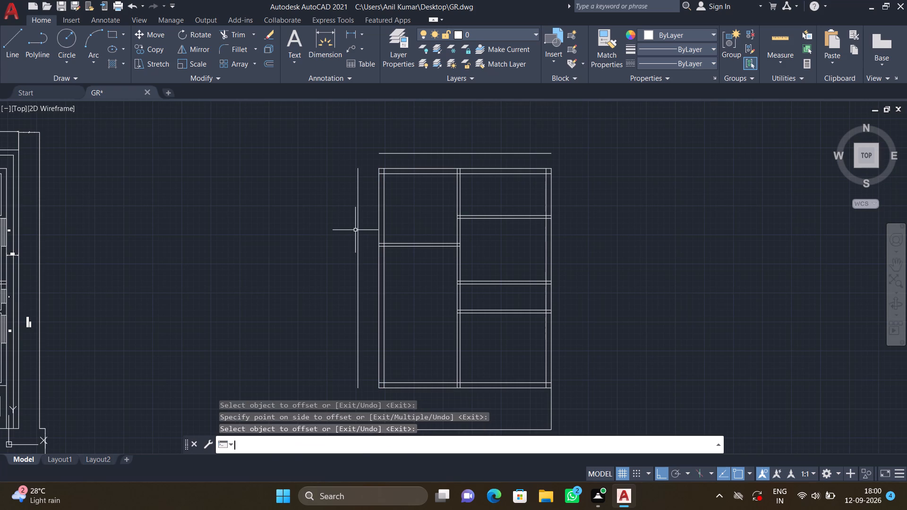
# Draw a vertical line from the south end of the west offset line down to the level of the south offset line.
pyautogui.scroll(-2, 356, 229)
pyautogui.scroll(2, 356, 300)
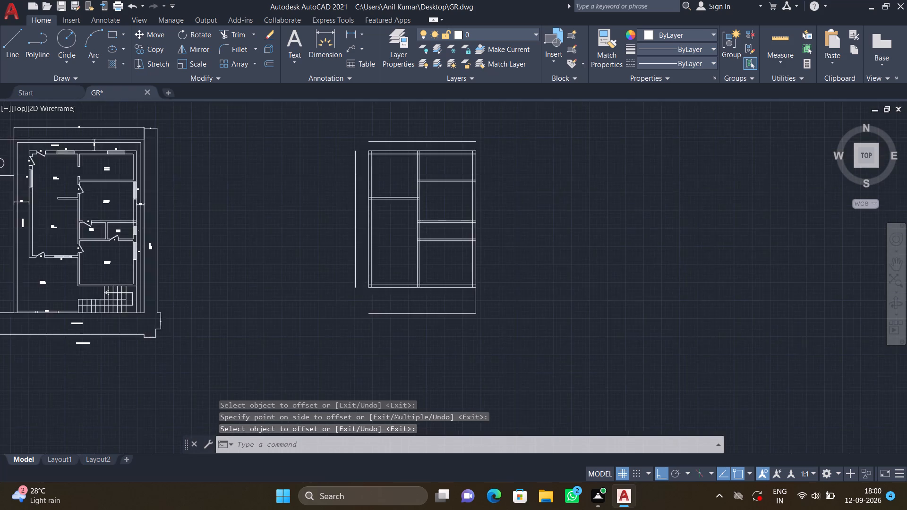
pyautogui.press('l')
pyautogui.press('Return')
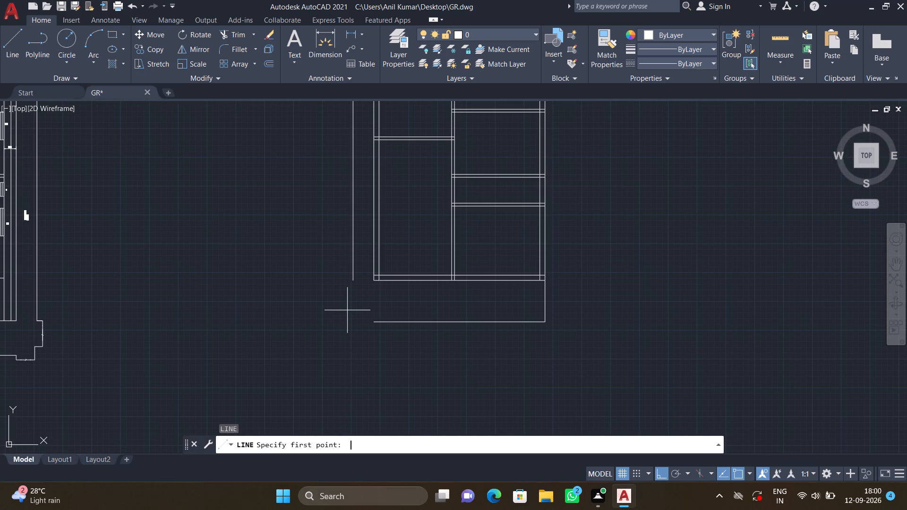
pyautogui.click(350, 280)
pyautogui.scroll(2, 349, 317)
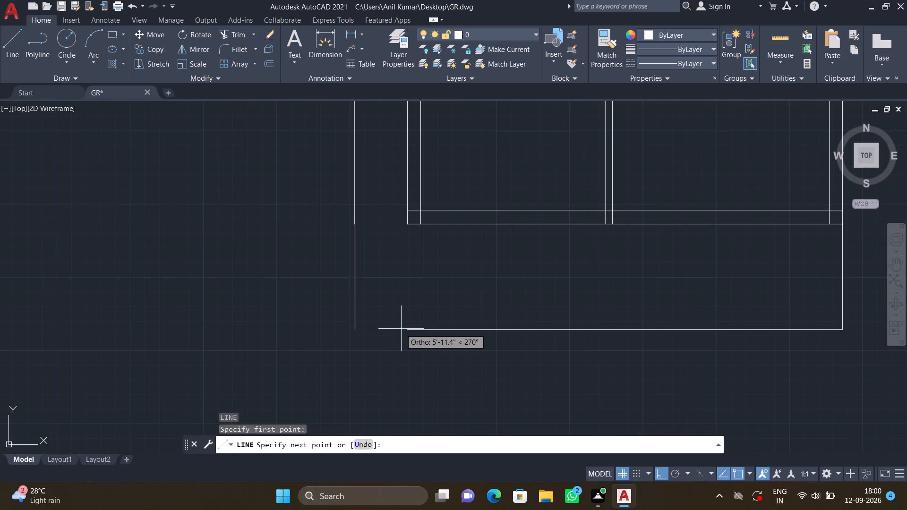
pyautogui.click(354, 329)
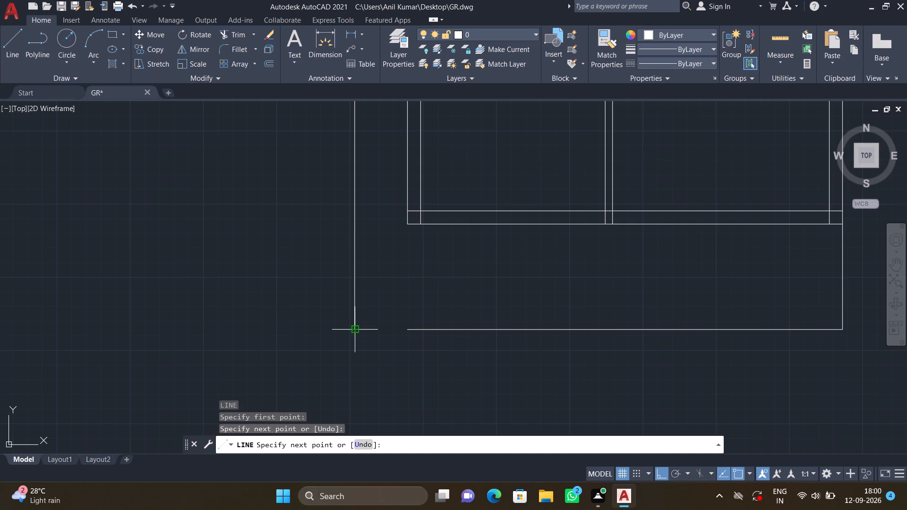
pyautogui.press('Return')
# Draw a vertical line from the north end of the west offset line up to the level of the north offset line.
pyautogui.scroll(-3, 359, 322)
pyautogui.scroll(2, 344, 162)
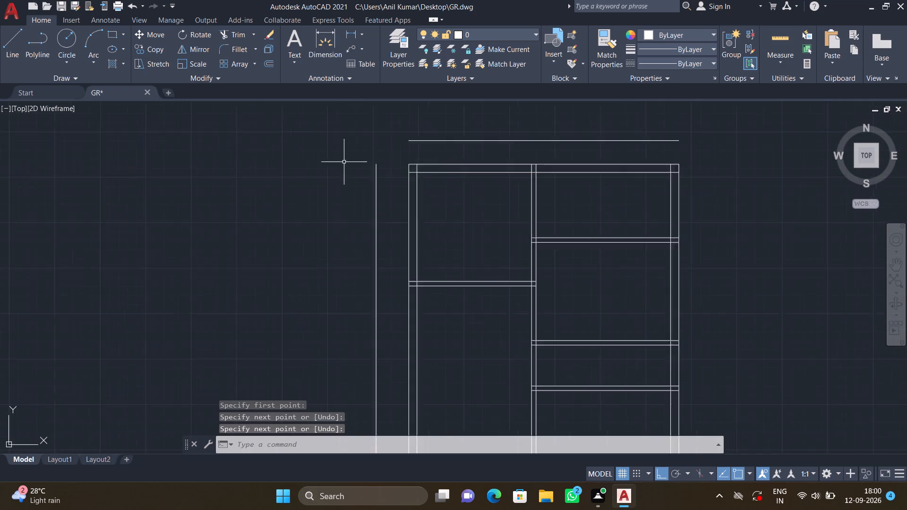
pyautogui.scroll(2, 344, 162)
pyautogui.press('l')
pyautogui.press('Return')
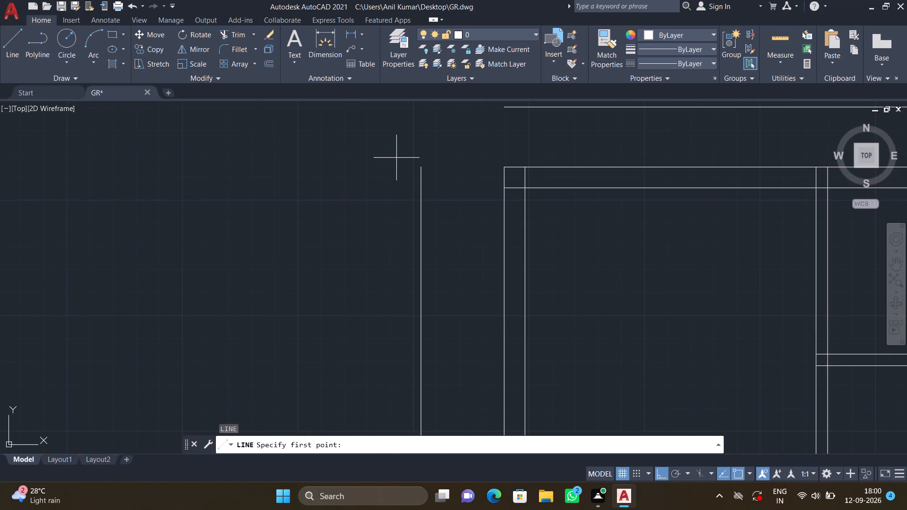
pyautogui.click(421, 167)
pyautogui.scroll(-2, 424, 157)
pyautogui.moveTo(422, 155); pyautogui.dragTo(419, 177, button='middle')
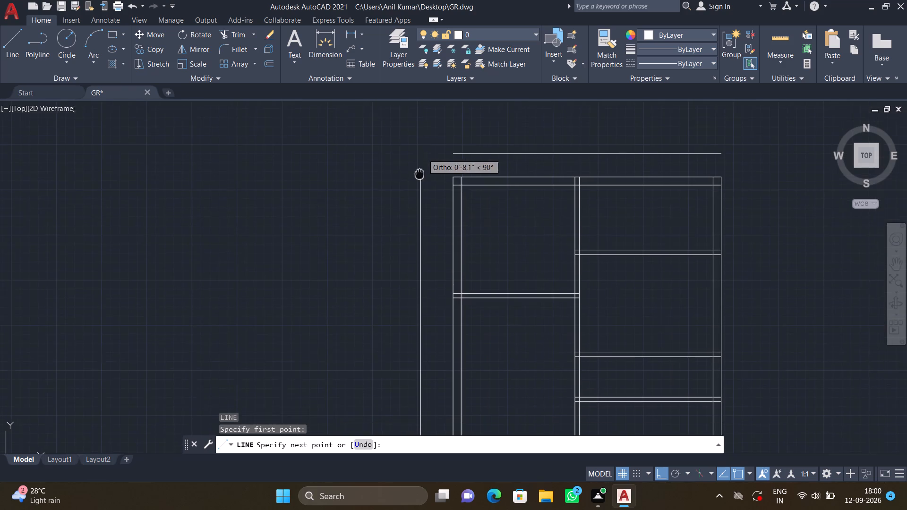
pyautogui.moveTo(419, 177); pyautogui.dragTo(419, 183, button='middle')
pyautogui.scroll(2, 422, 170)
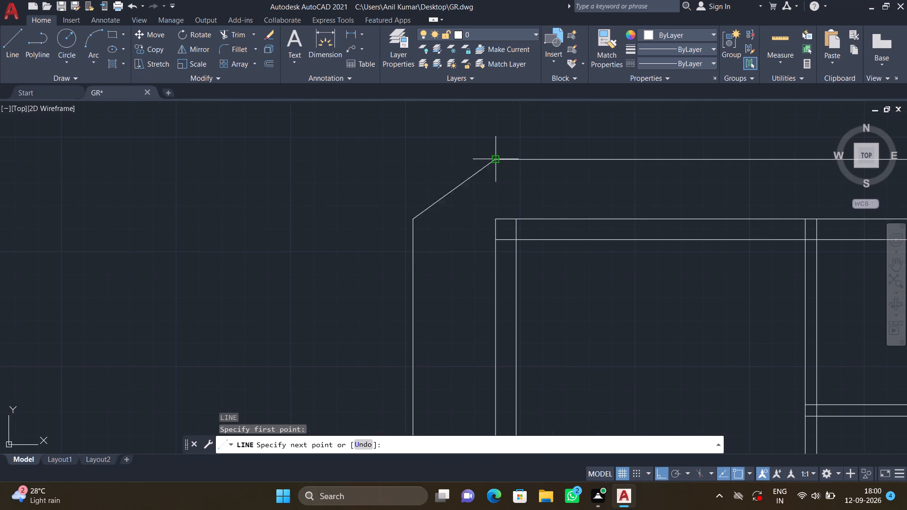
pyautogui.click(413, 160)
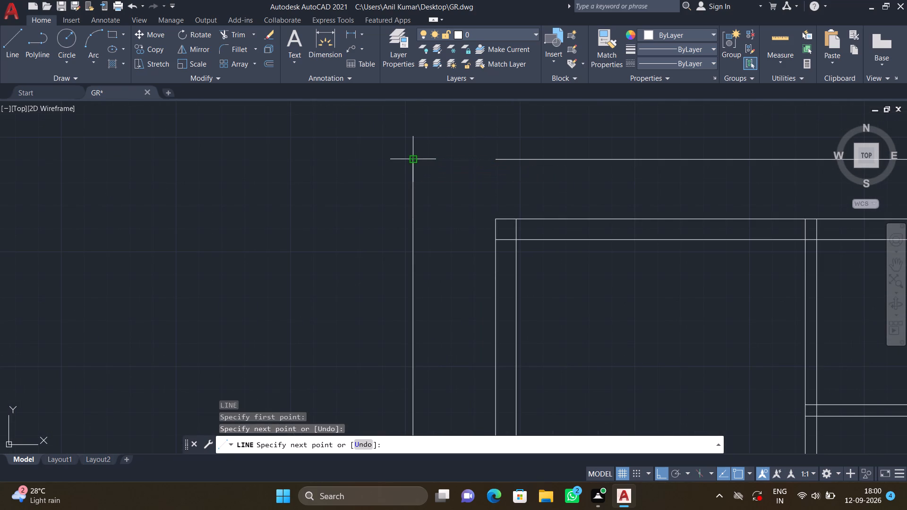
pyautogui.press('Return')
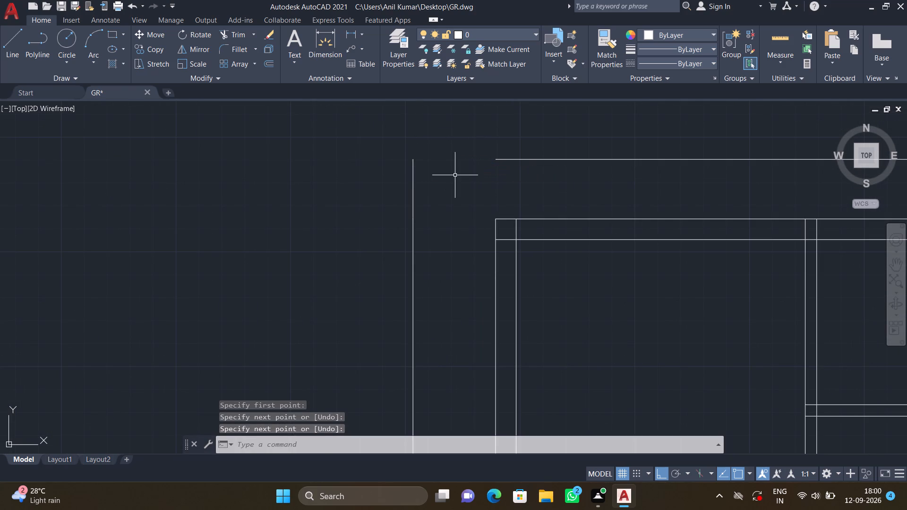
# Close the outer boundary by extending the north and south offset lines west and the east outer wall's outer line north to meet it.
pyautogui.write('EX')
pyautogui.press('Return')
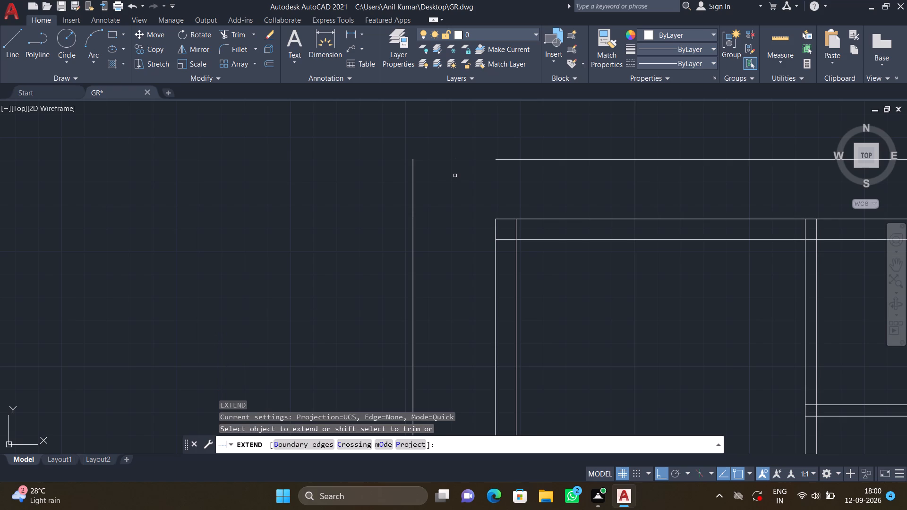
pyautogui.click(517, 161)
pyautogui.scroll(-3, 511, 178)
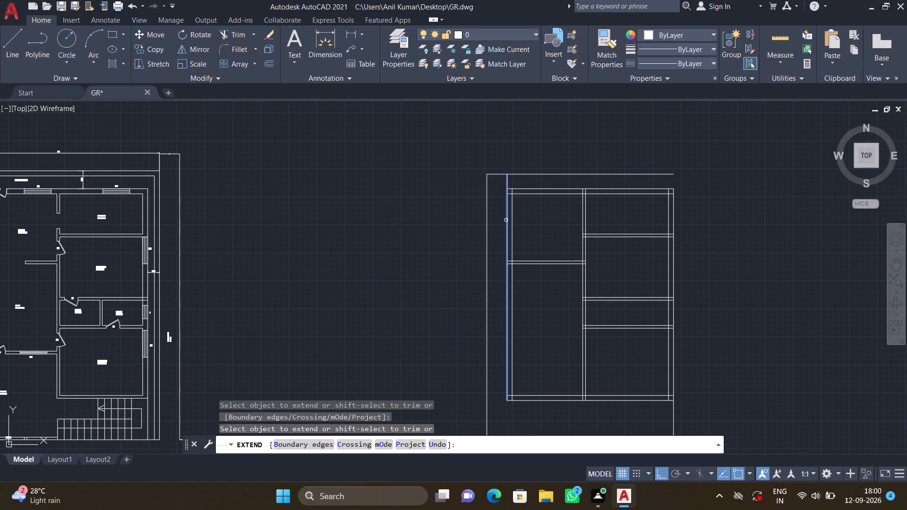
pyautogui.scroll(2, 688, 183)
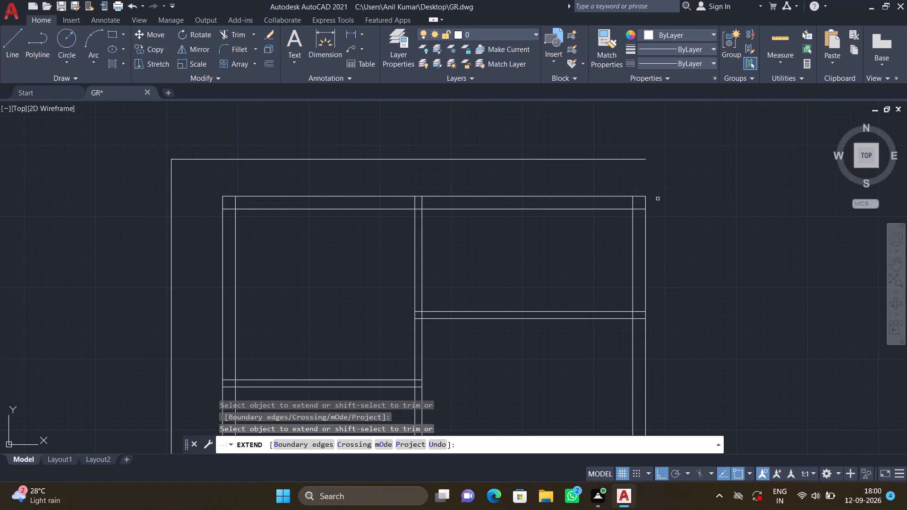
pyautogui.click(646, 198)
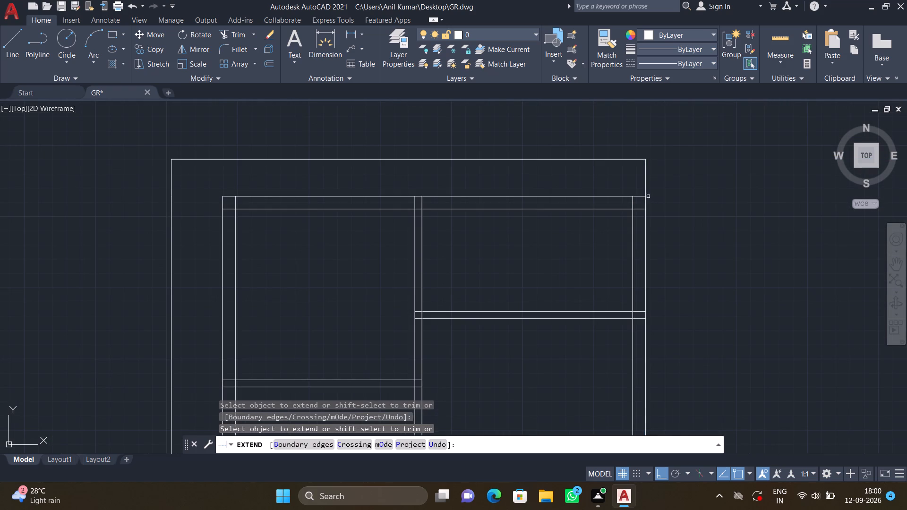
pyautogui.scroll(-3, 648, 196)
pyautogui.scroll(2, 547, 358)
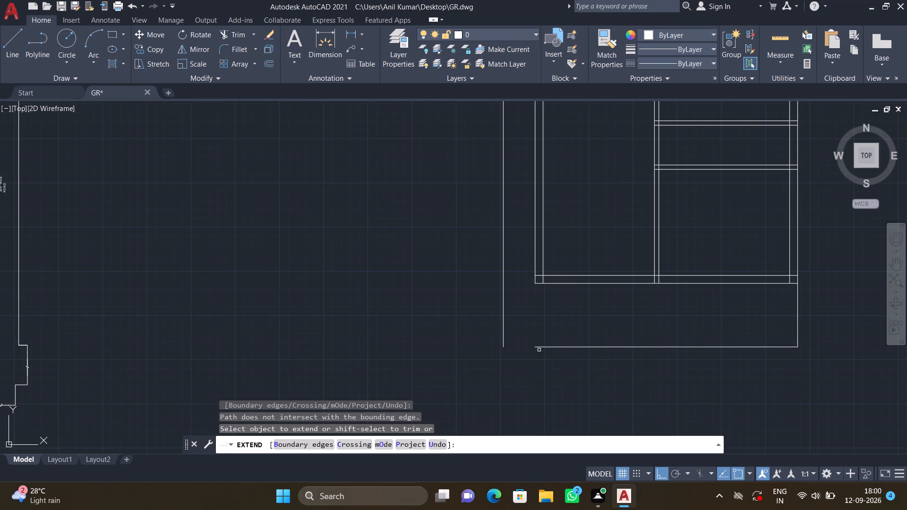
pyautogui.click(539, 347)
pyautogui.press('Return')
pyautogui.scroll(-2, 553, 329)
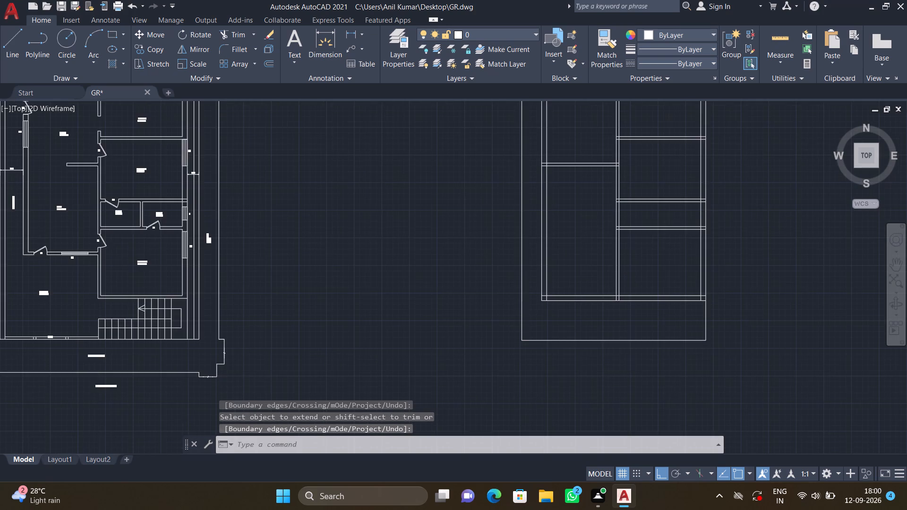
pyautogui.scroll(-1, 563, 314)
pyautogui.moveTo(564, 312); pyautogui.dragTo(523, 288, button='middle')
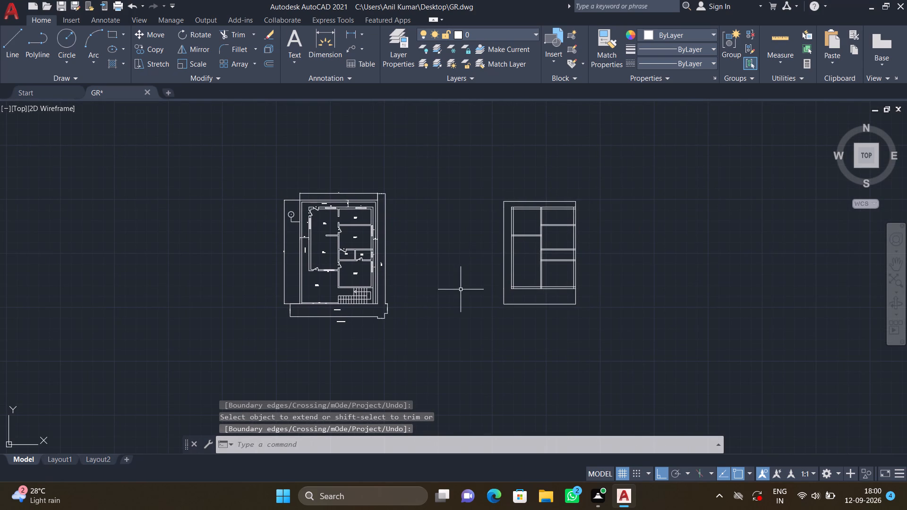
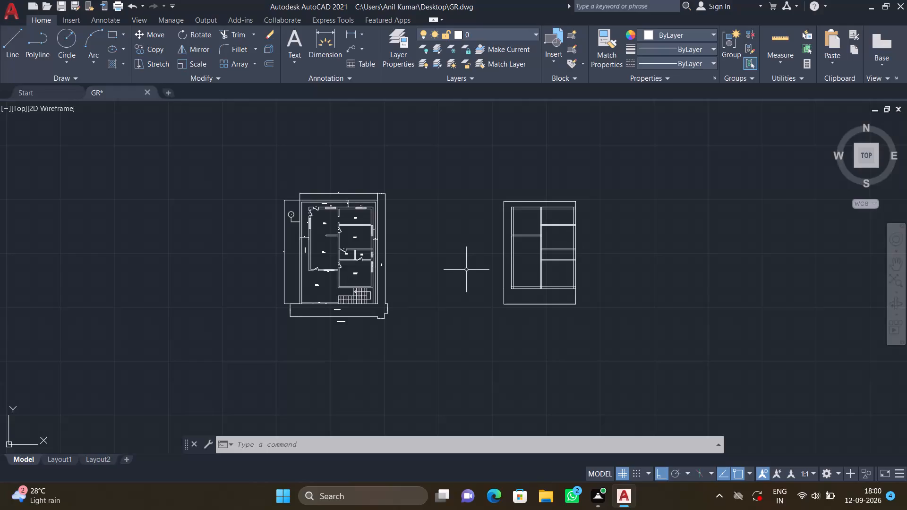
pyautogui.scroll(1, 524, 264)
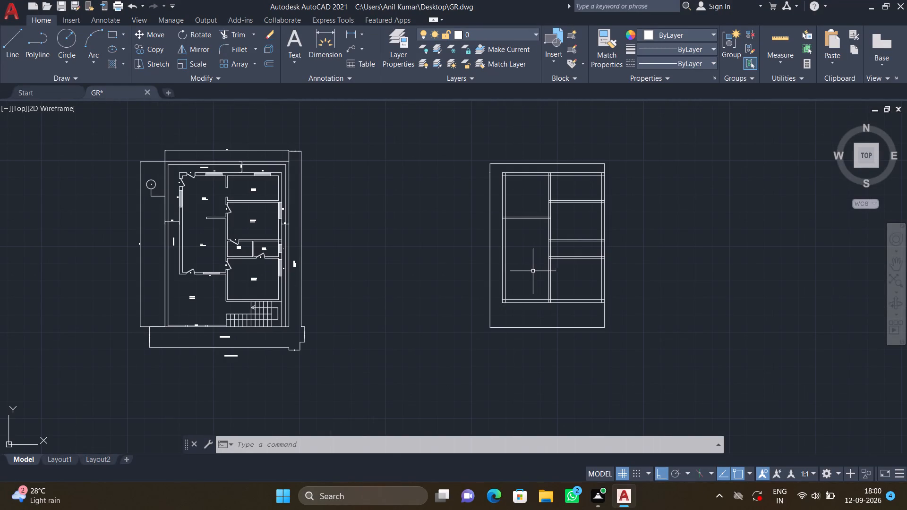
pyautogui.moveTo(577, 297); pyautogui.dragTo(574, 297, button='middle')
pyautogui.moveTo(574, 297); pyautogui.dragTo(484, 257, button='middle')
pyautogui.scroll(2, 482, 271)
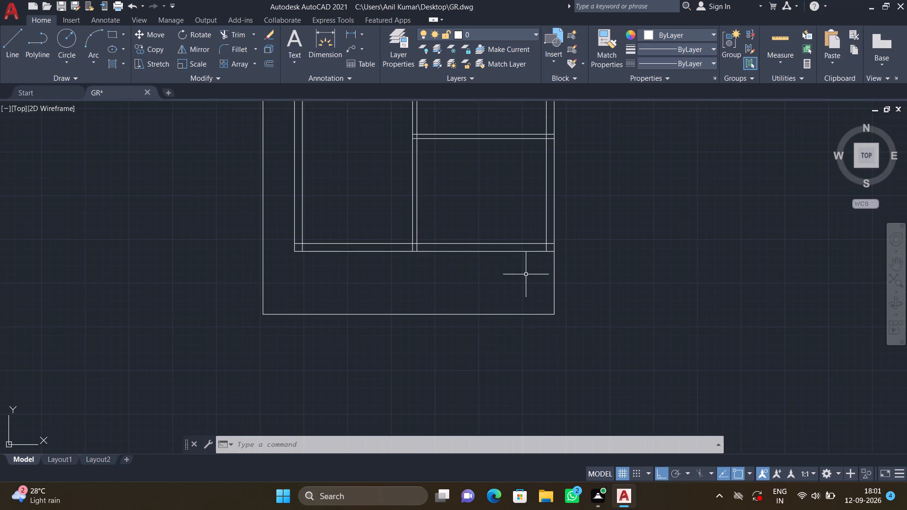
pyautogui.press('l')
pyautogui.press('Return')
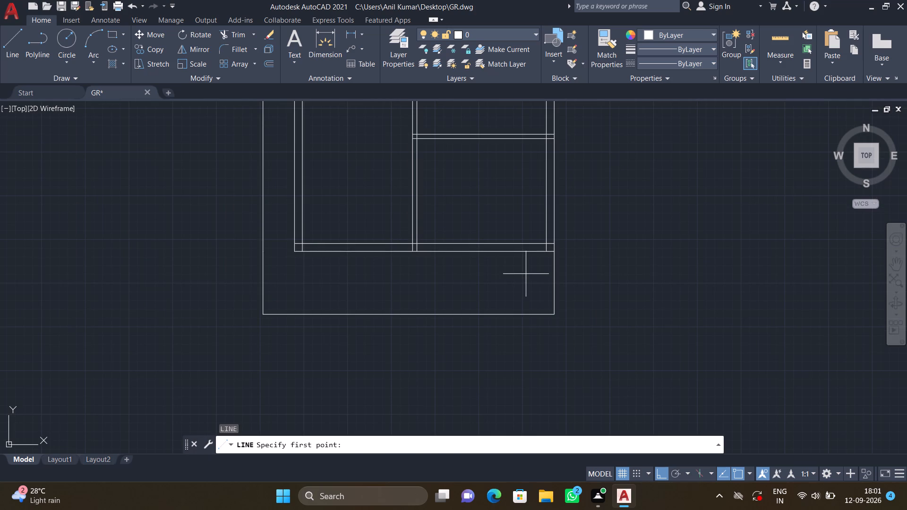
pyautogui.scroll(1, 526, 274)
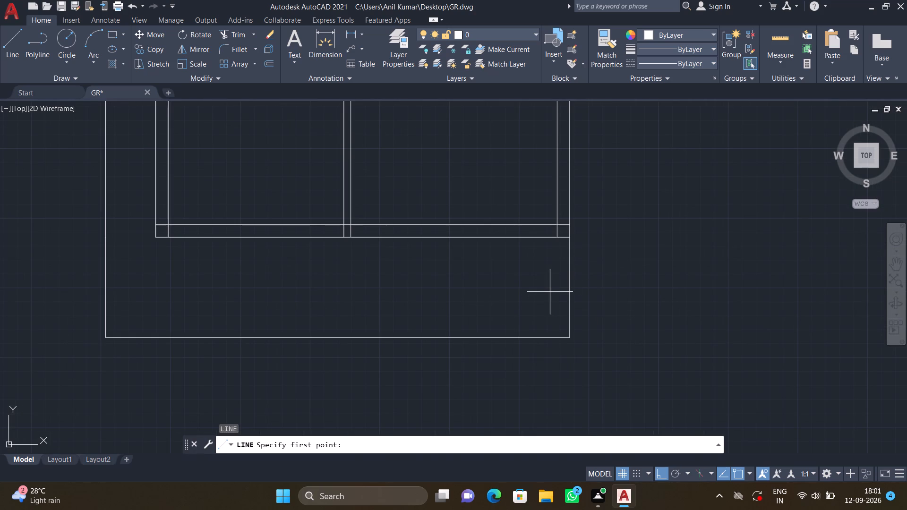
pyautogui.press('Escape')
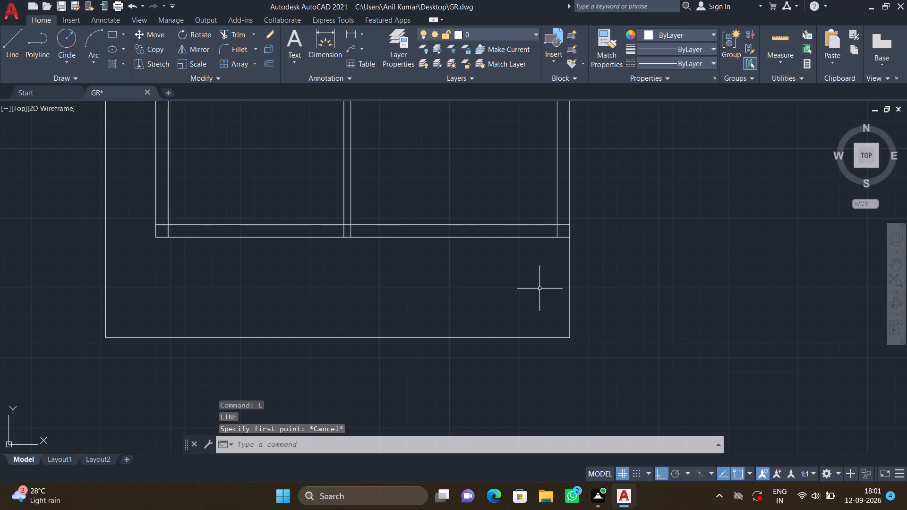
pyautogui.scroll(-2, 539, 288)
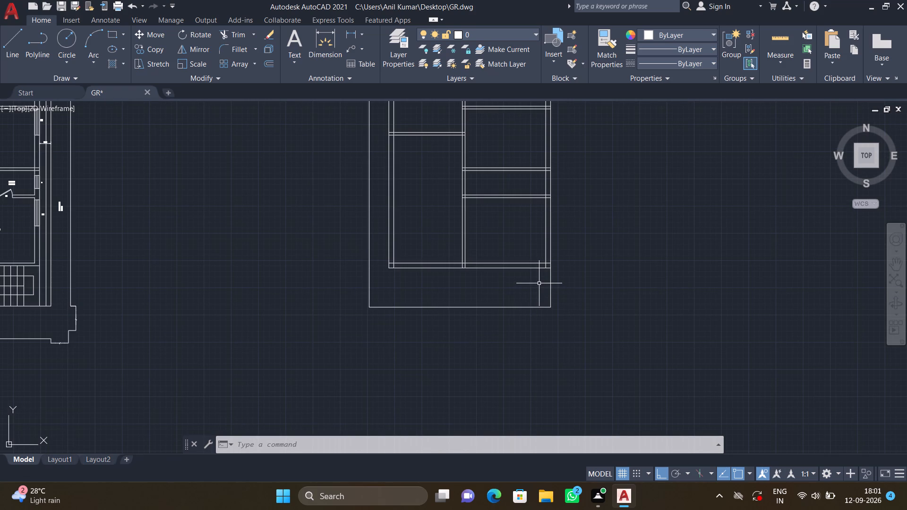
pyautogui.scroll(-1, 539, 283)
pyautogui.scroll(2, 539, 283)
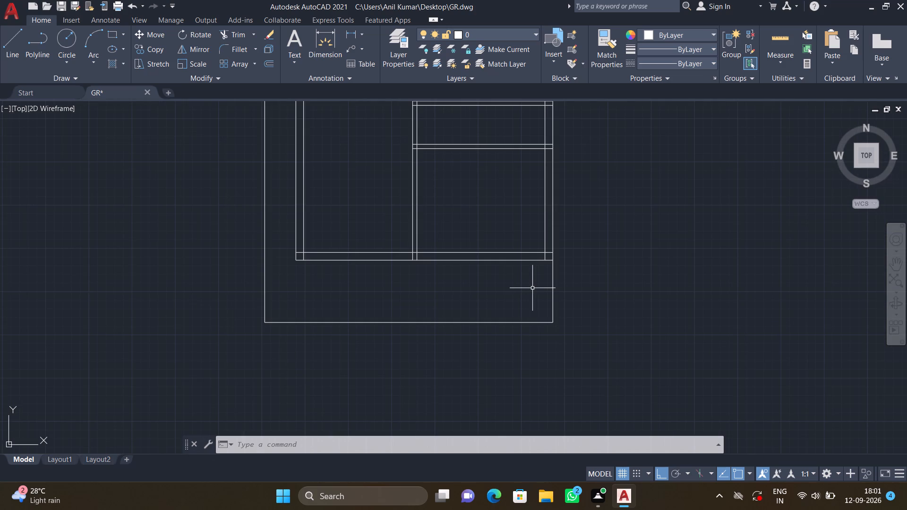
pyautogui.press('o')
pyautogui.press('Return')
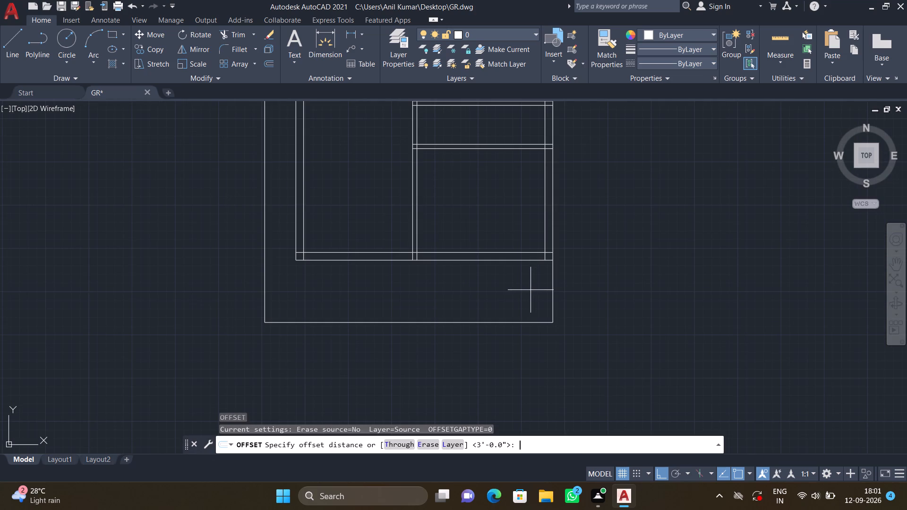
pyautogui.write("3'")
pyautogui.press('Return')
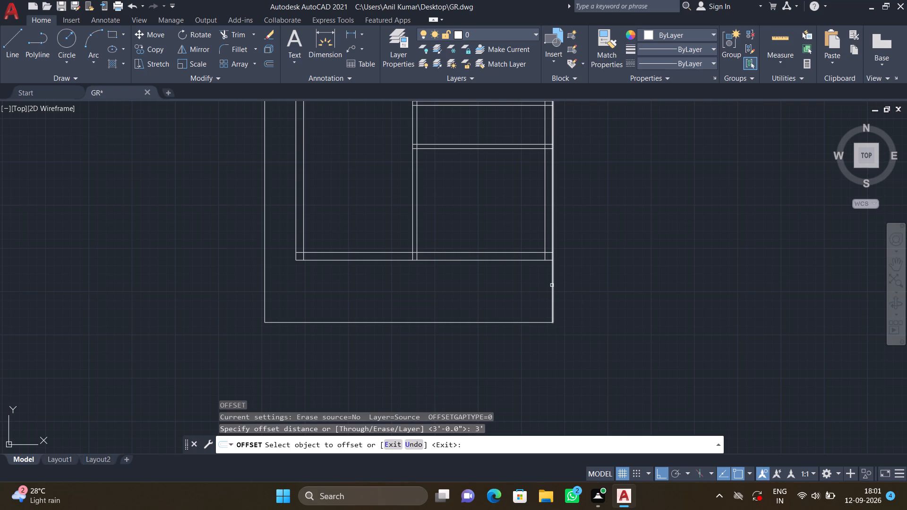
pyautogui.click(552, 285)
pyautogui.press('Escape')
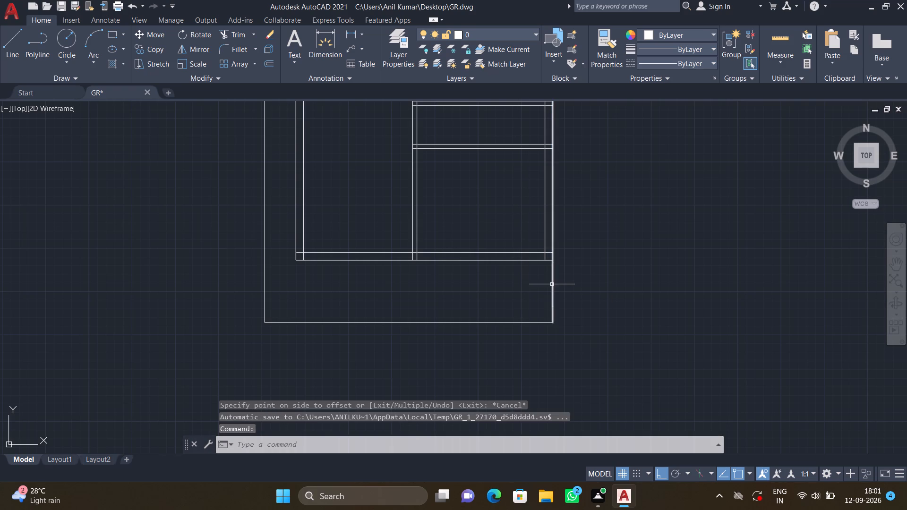
# Draw a vertical line from the building's lower-right wall corner down to the lower-right corner of the plot outline.
pyautogui.press('l')
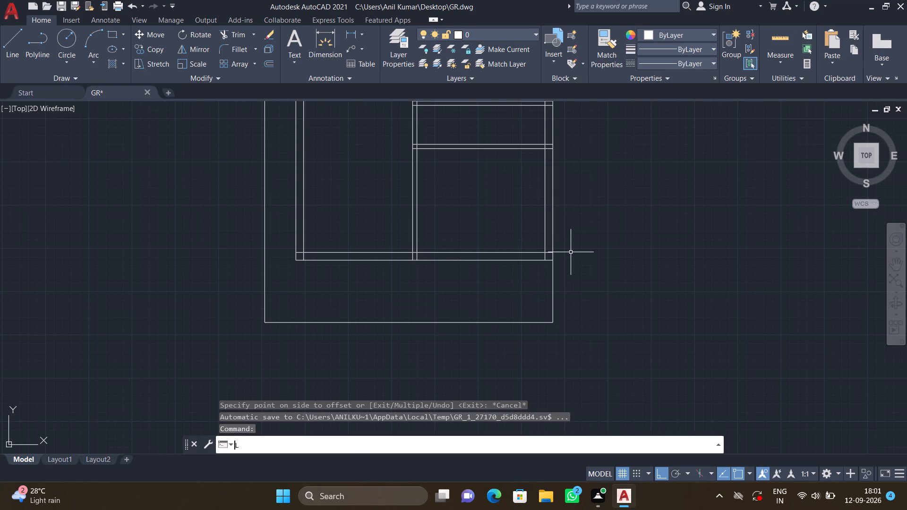
pyautogui.press('Return')
pyautogui.scroll(2, 541, 278)
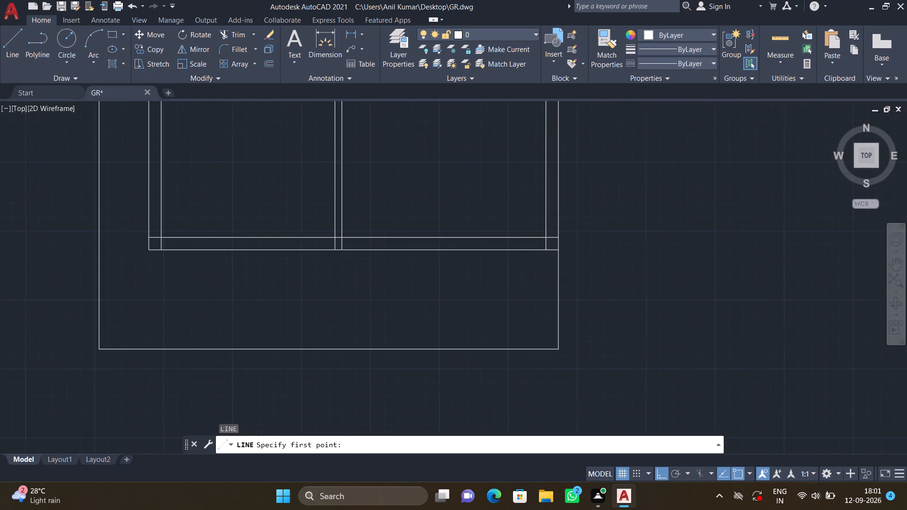
pyautogui.click(566, 231)
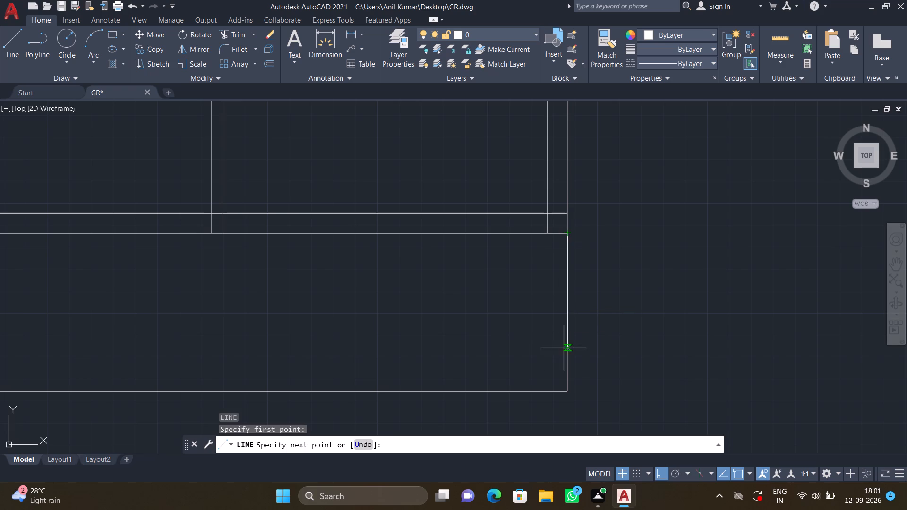
pyautogui.click(566, 390)
pyautogui.press('Return')
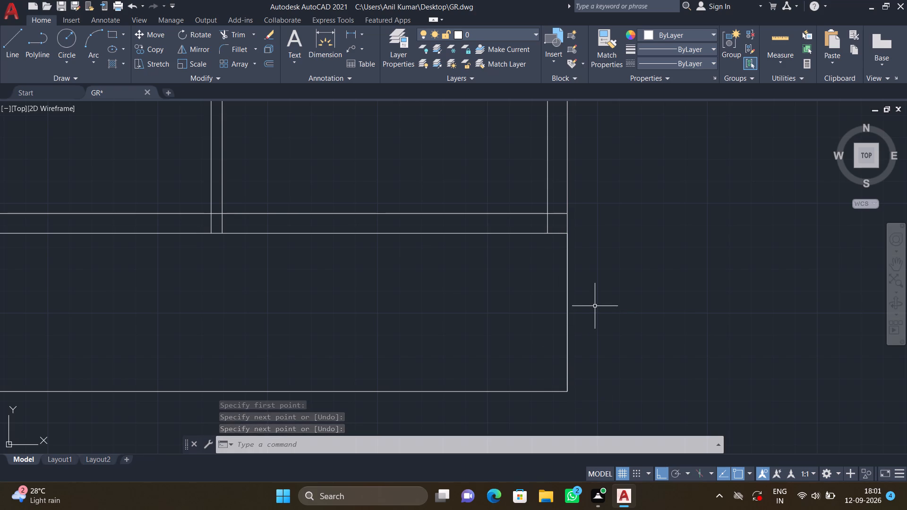
# Offset the new vertical line 3' inward into the strip below the building's bottom wall.
pyautogui.press('o')
pyautogui.press('Return')
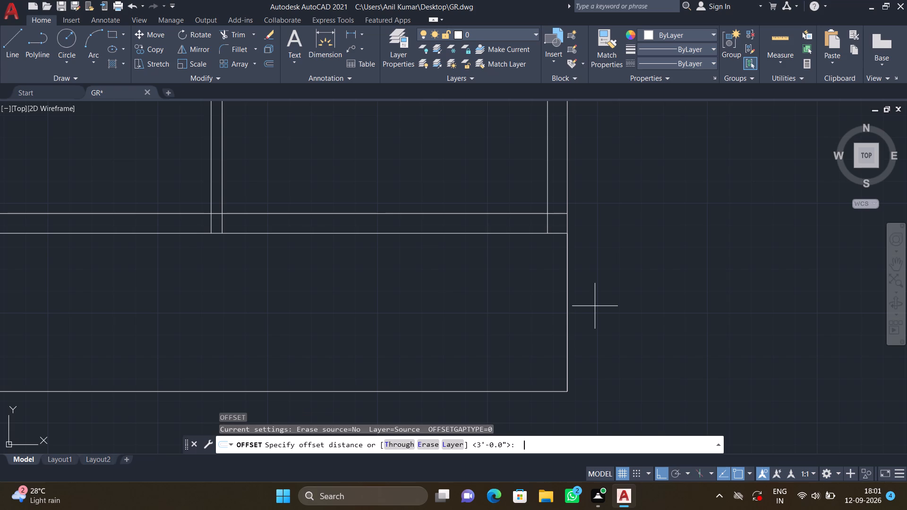
pyautogui.write("3'")
pyautogui.press('Return')
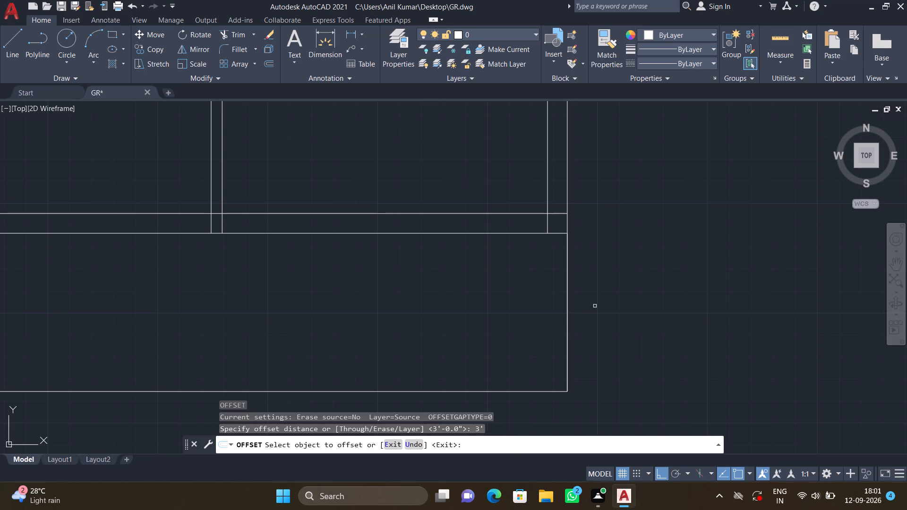
pyautogui.click(566, 300)
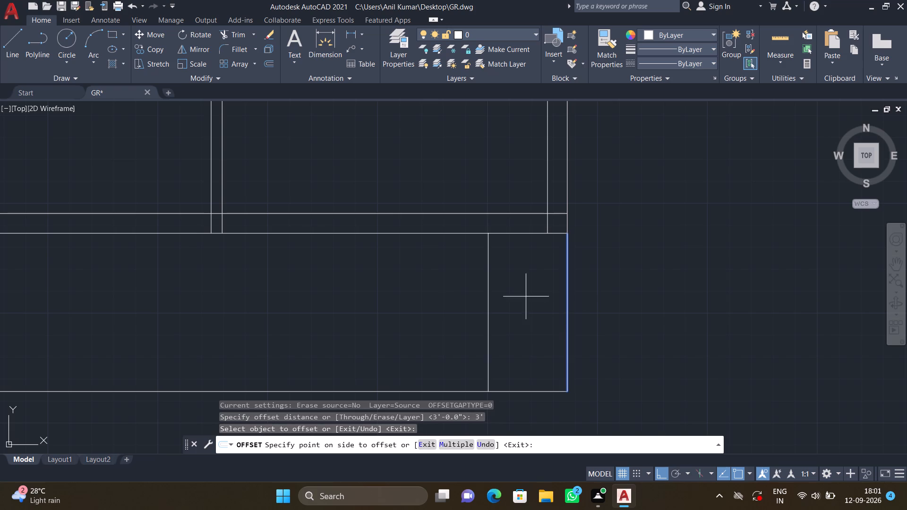
pyautogui.click(496, 300)
pyautogui.press('Return')
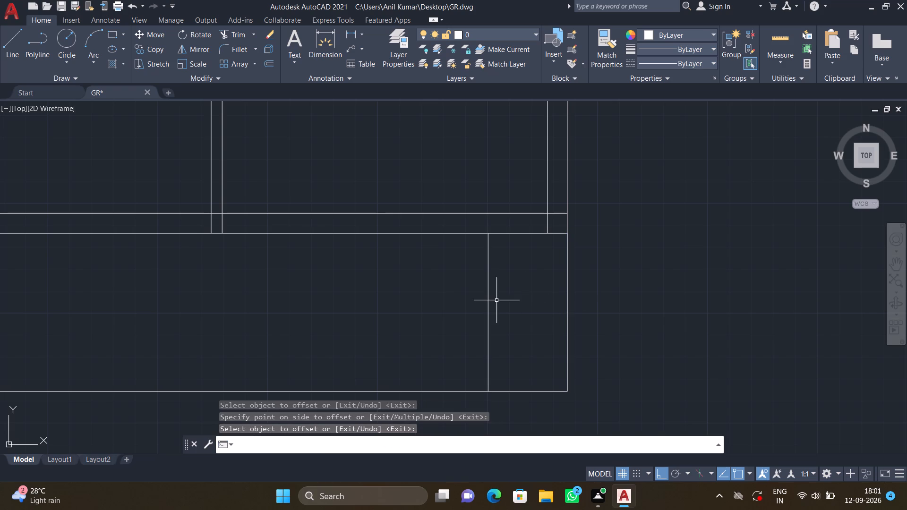
# Delete the source vertical line lying over the plot's right edge below the building.
pyautogui.click(567, 293)
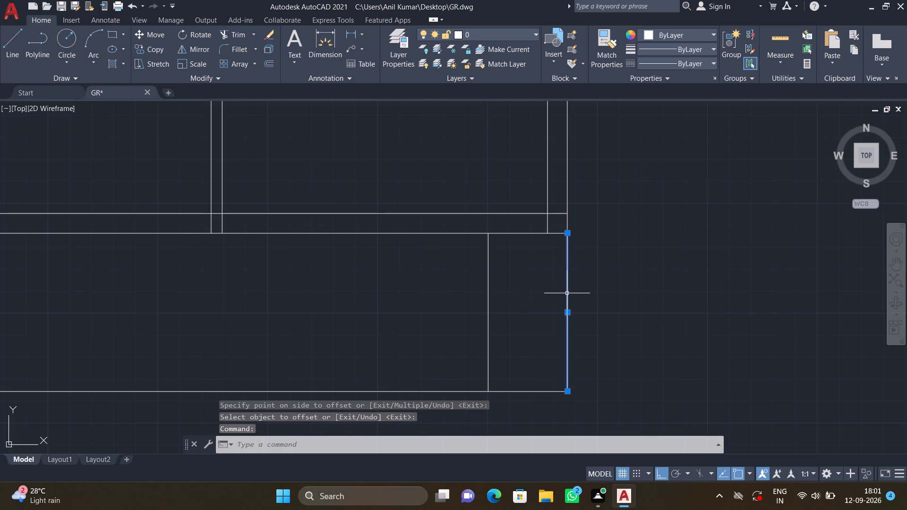
pyautogui.press('Delete')
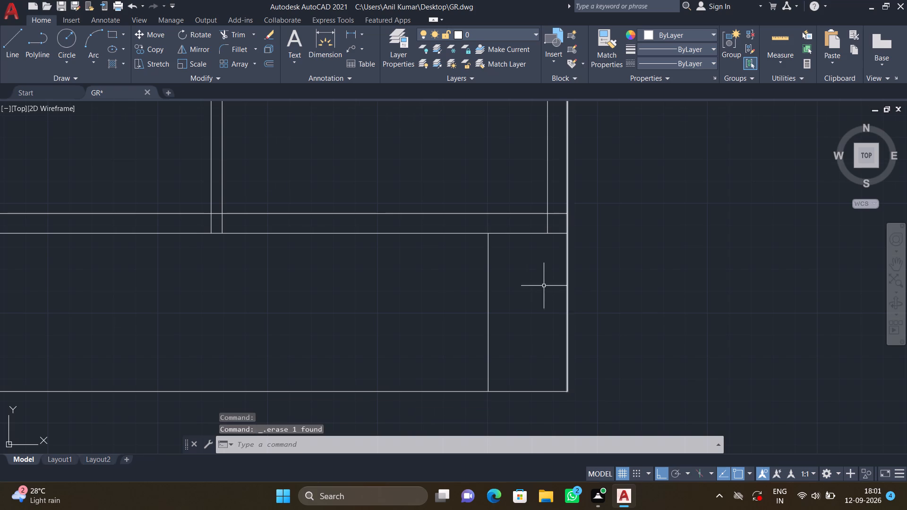
# Offset the vertical stair line 1' leftward four times in succession to start the row of treads below the bottom wall.
pyautogui.scroll(-1, 512, 279)
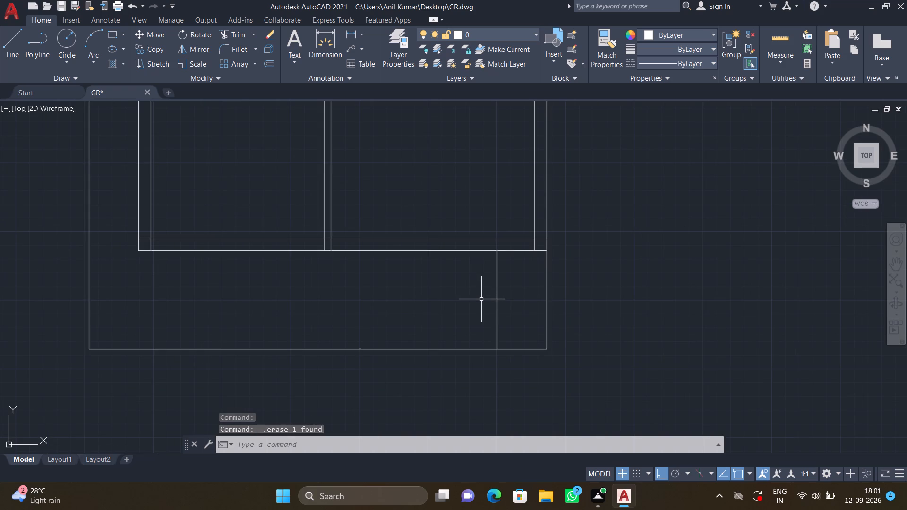
pyautogui.scroll(1, 483, 301)
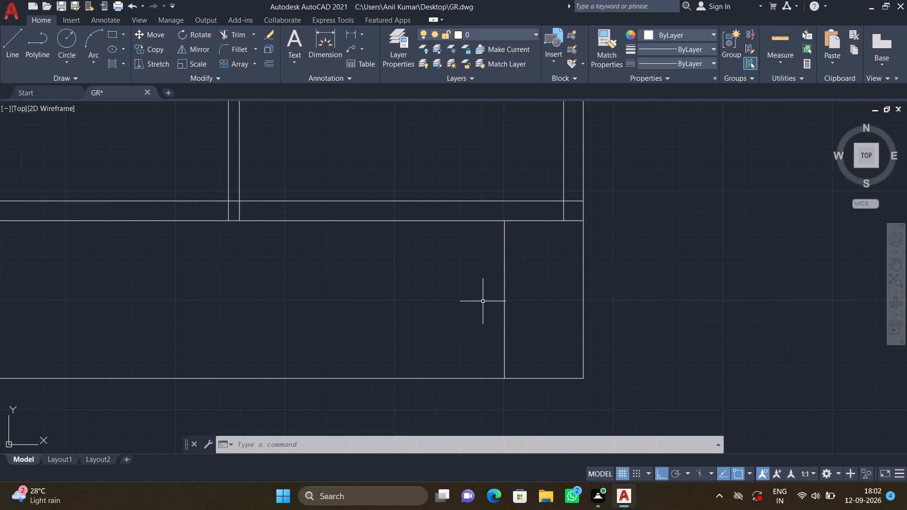
pyautogui.press('o')
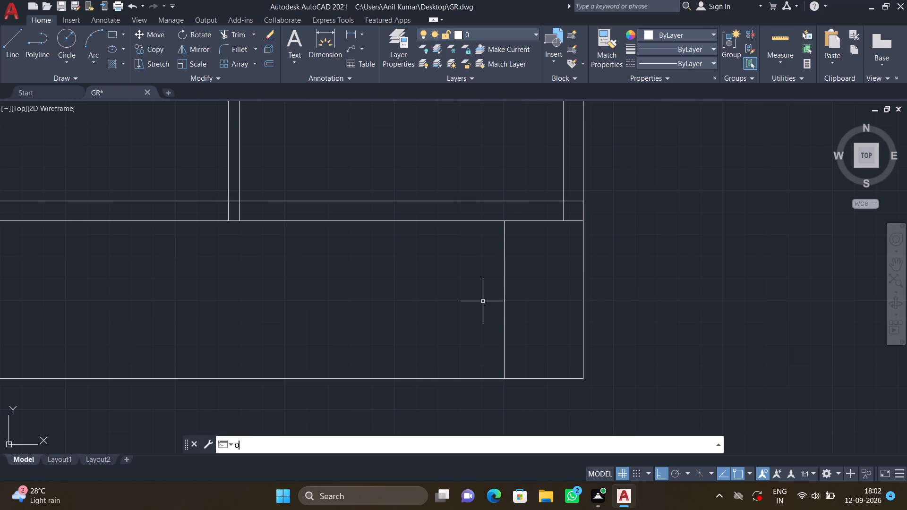
pyautogui.press('Return')
pyautogui.write("1'")
pyautogui.press('Return')
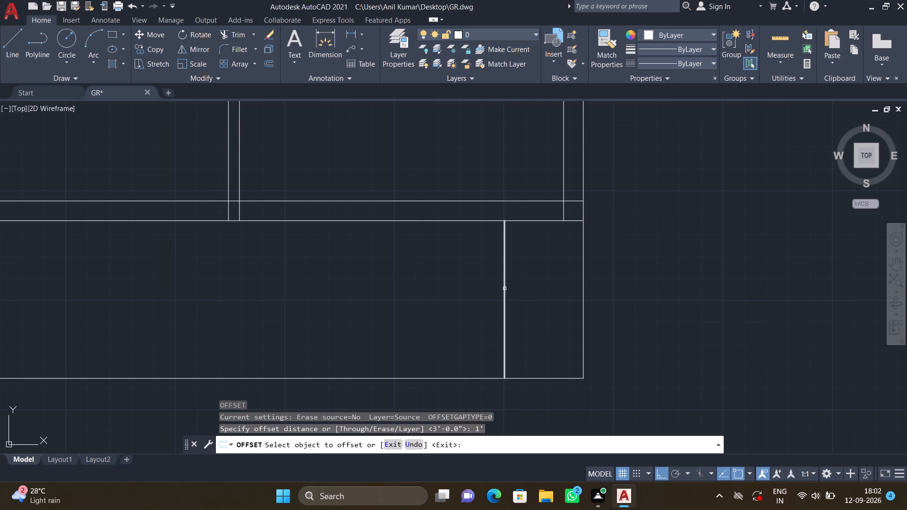
pyautogui.click(505, 288)
pyautogui.click(497, 285)
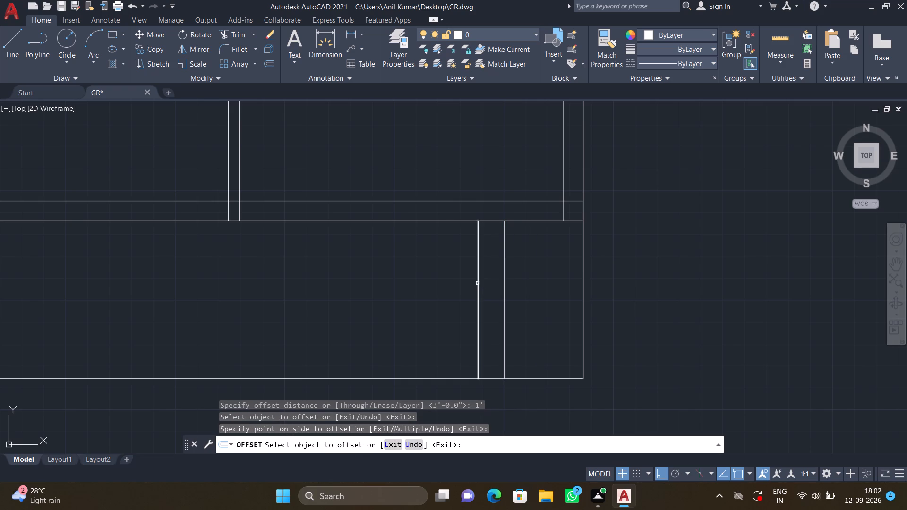
pyautogui.click(478, 283)
pyautogui.click(422, 280)
pyautogui.click(452, 284)
pyautogui.click(386, 280)
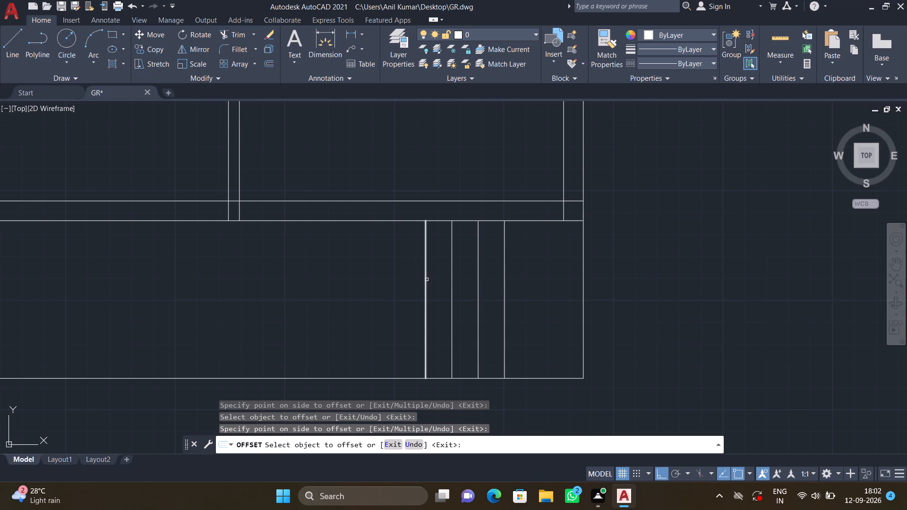
pyautogui.click(426, 279)
pyautogui.click(387, 278)
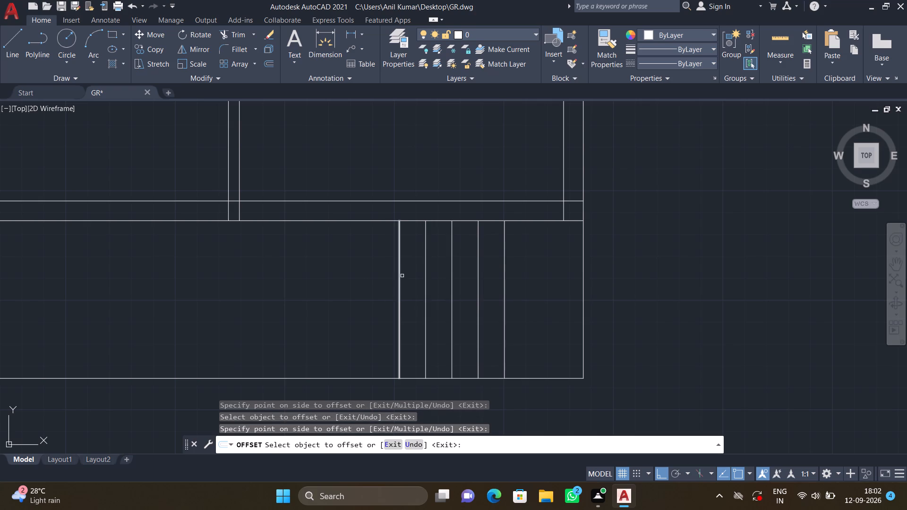
# Continue the stair treads with five more successive 1' offsets leftward from the last tread line.
pyautogui.click(399, 272)
pyautogui.click(369, 274)
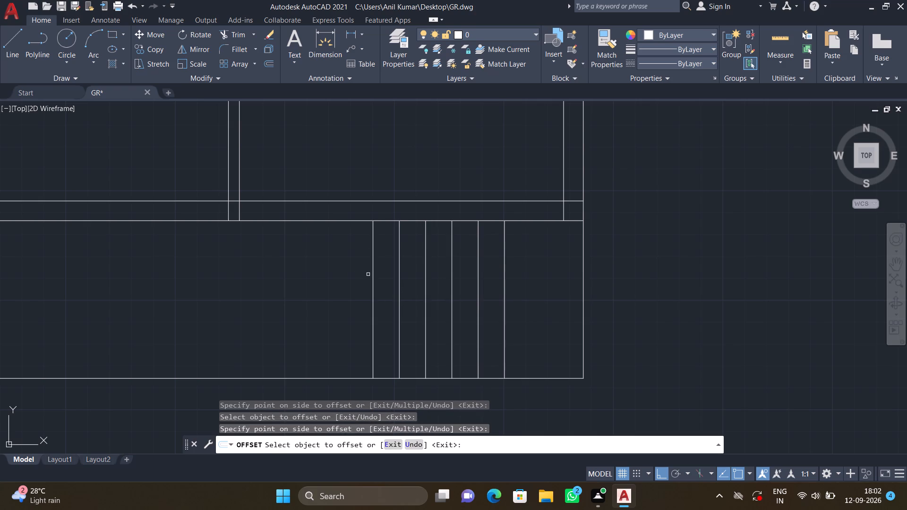
pyautogui.click(372, 277)
pyautogui.click(285, 277)
pyautogui.click(346, 277)
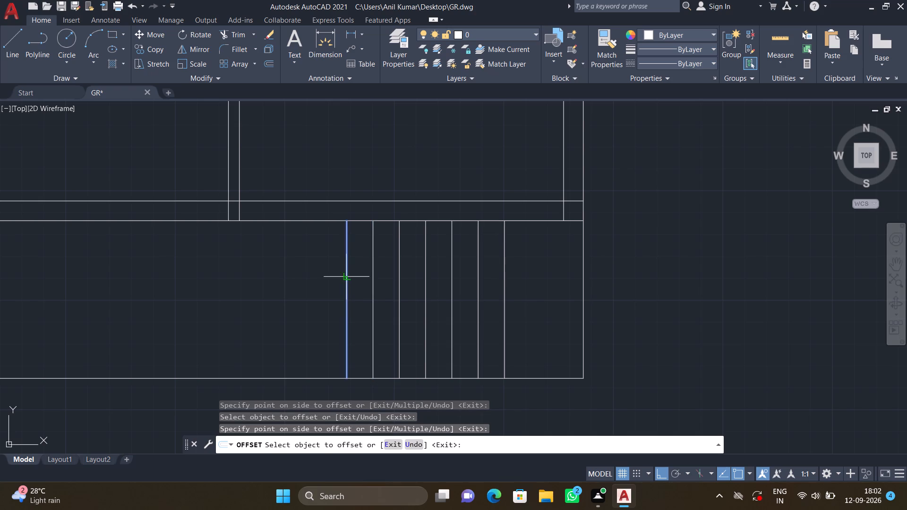
pyautogui.click(315, 280)
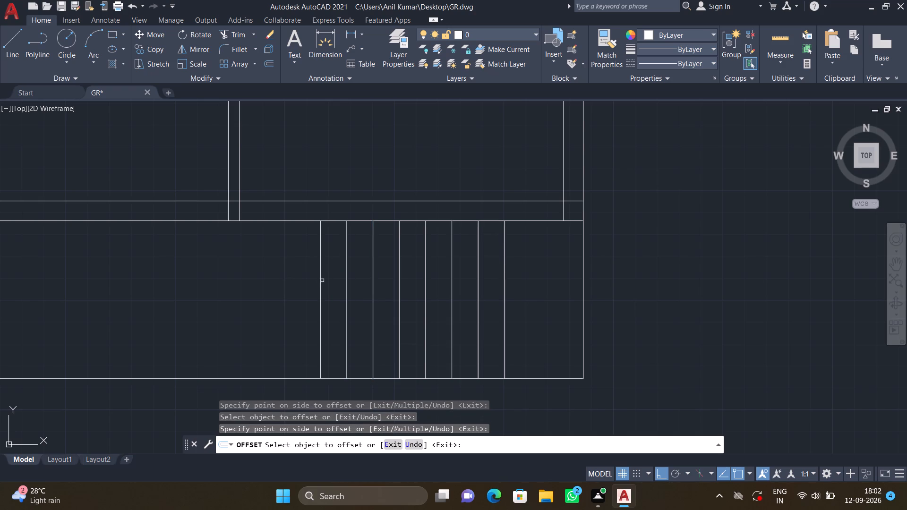
pyautogui.click(320, 279)
pyautogui.click(278, 267)
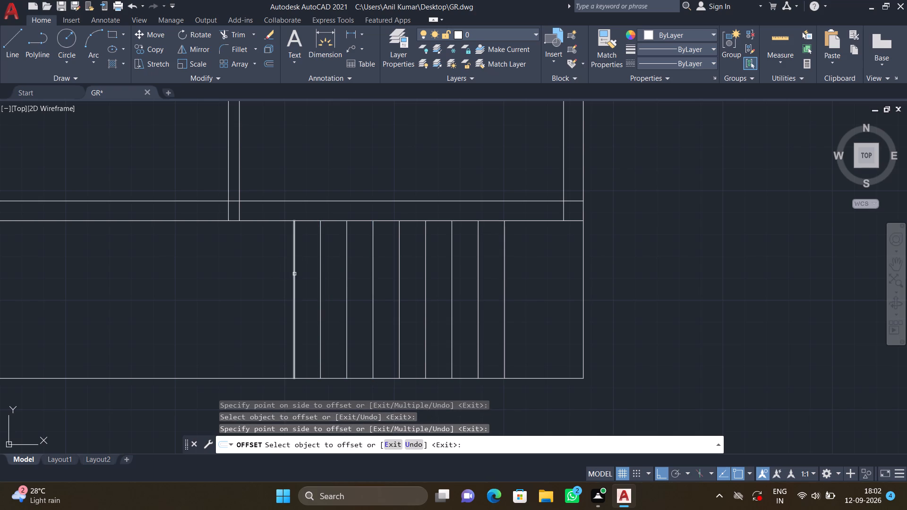
pyautogui.click(295, 274)
pyautogui.click(272, 268)
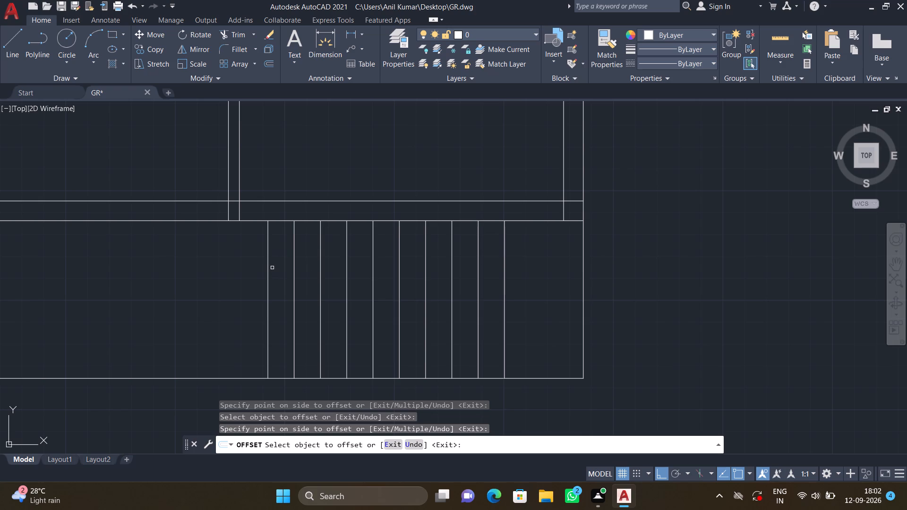
# Offset the last tread line 1' leftward once more to complete the row of stair treads.
pyautogui.click(268, 272)
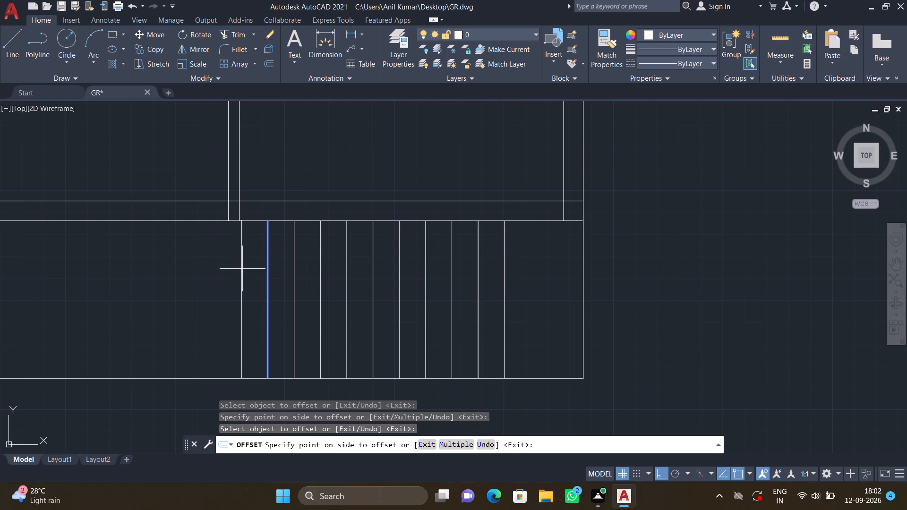
pyautogui.click(242, 268)
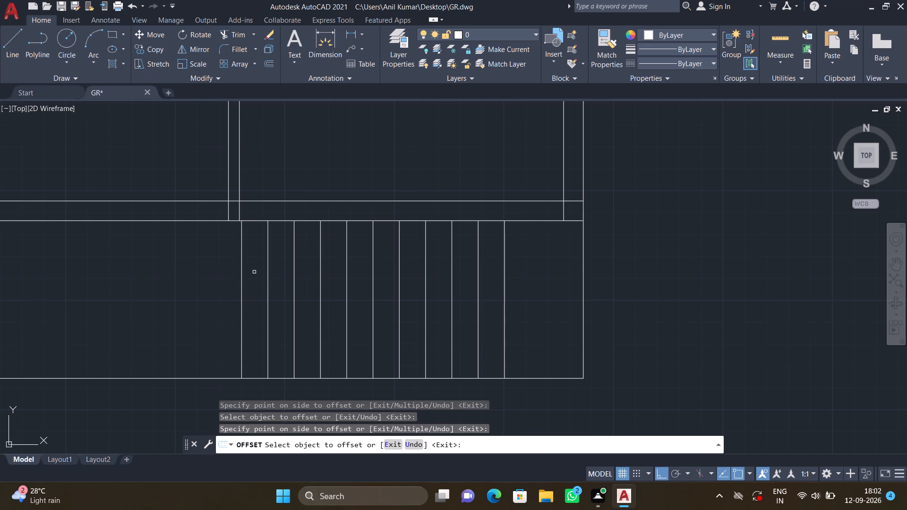
pyautogui.press('Return')
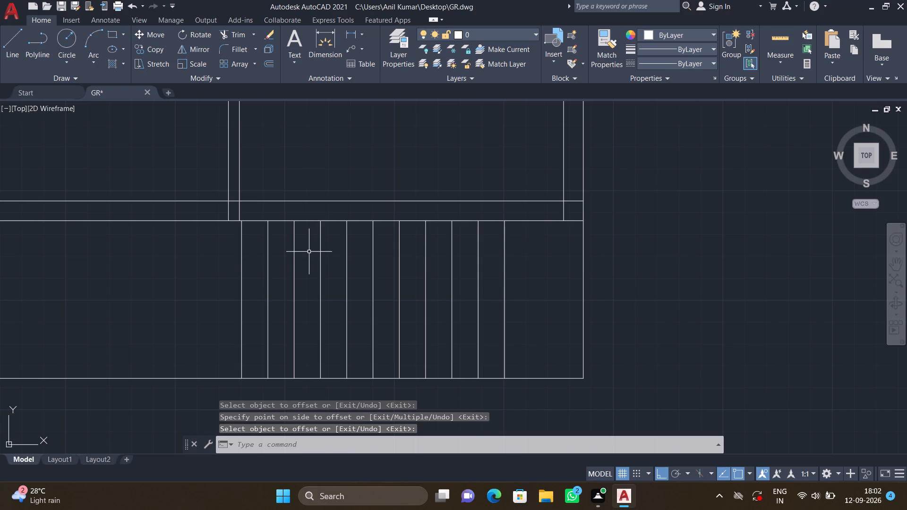
# Draw a horizontal line across the treads, from the leftmost tread's midpoint to the rightmost tread's midpoint.
pyautogui.press('l')
pyautogui.press('Return')
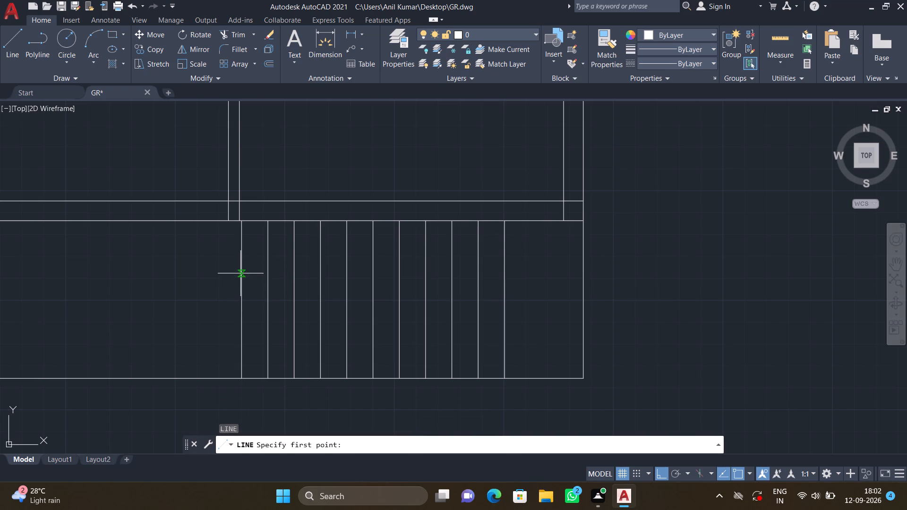
pyautogui.click(242, 301)
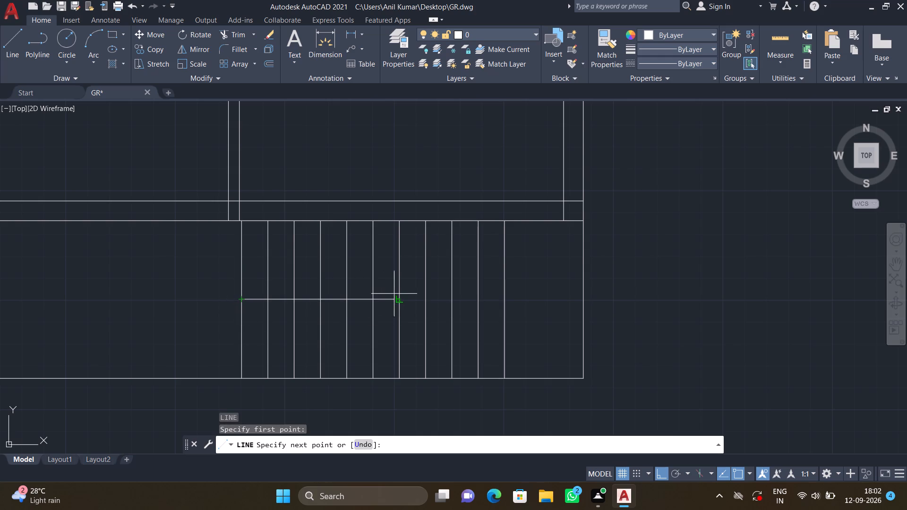
pyautogui.click(505, 301)
pyautogui.press('Return')
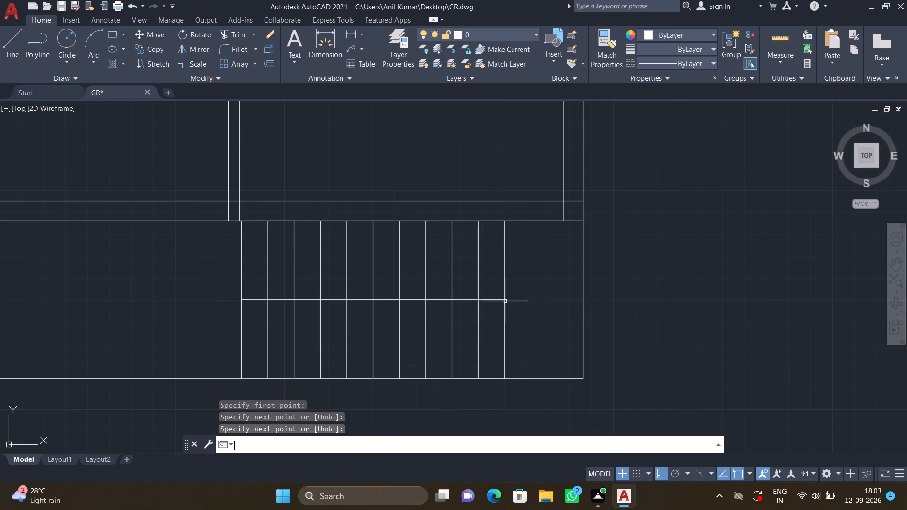
# Trim away the upper halves of the five leftmost treads above the horizontal dividing line.
pyautogui.scroll(-1, 504, 306)
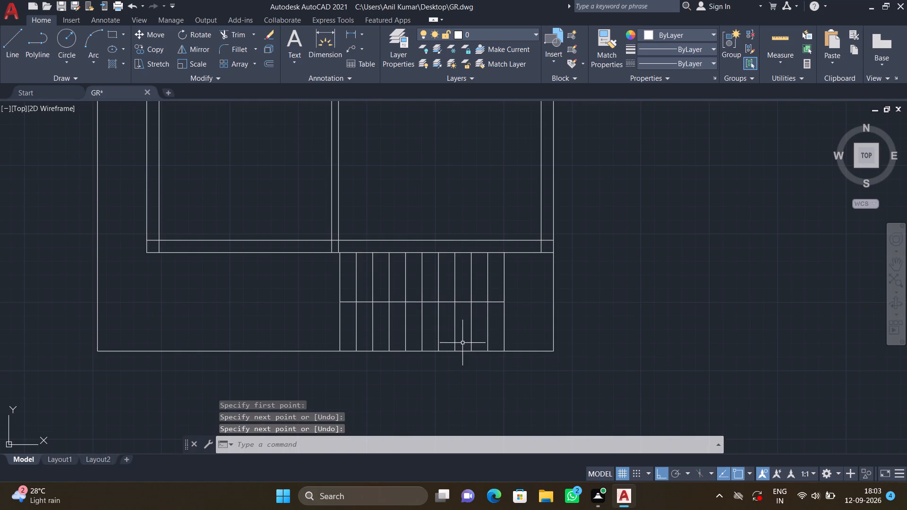
pyautogui.scroll(1, 334, 291)
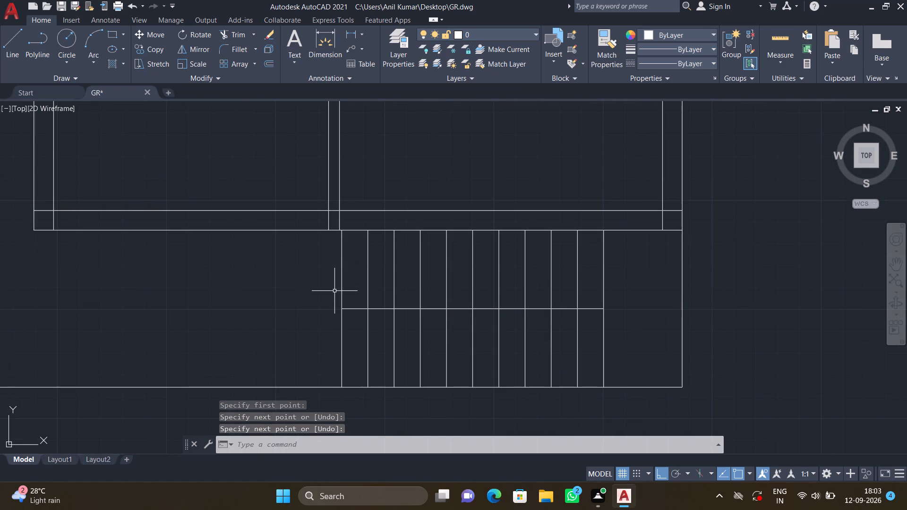
pyautogui.write('TR')
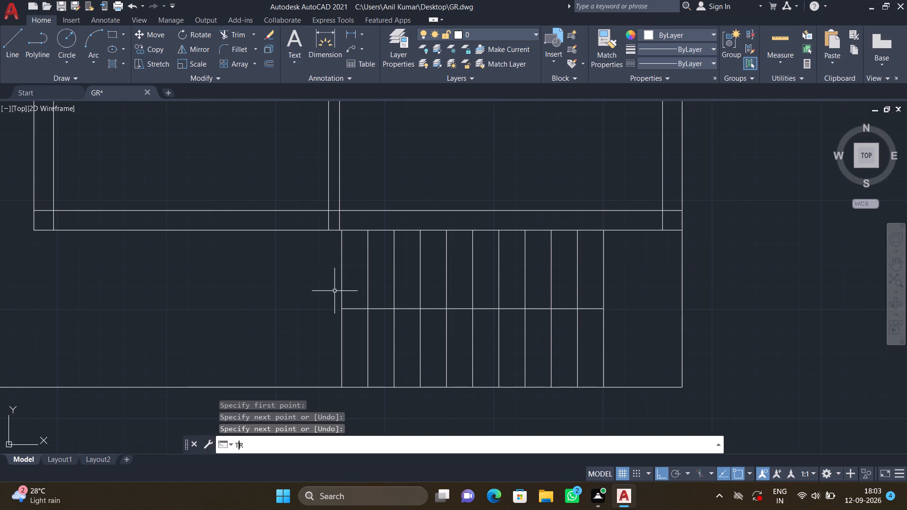
pyautogui.press('Return')
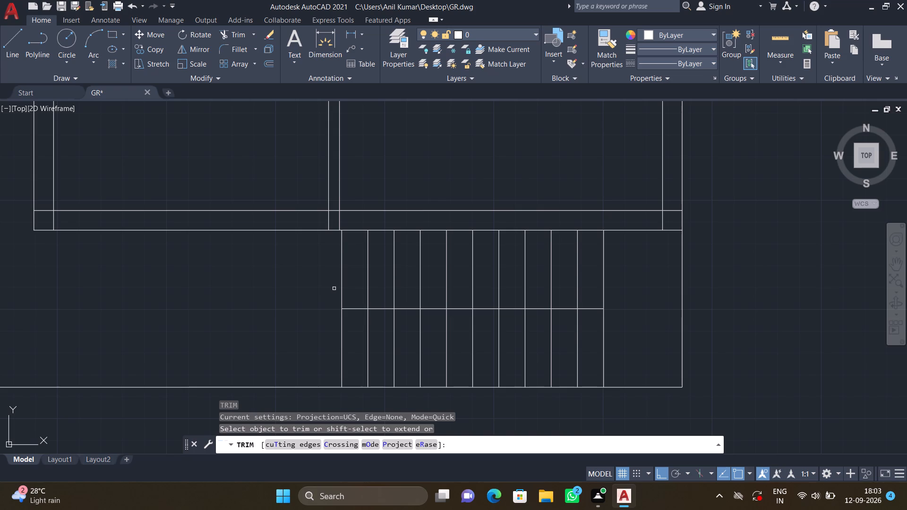
pyautogui.click(325, 288)
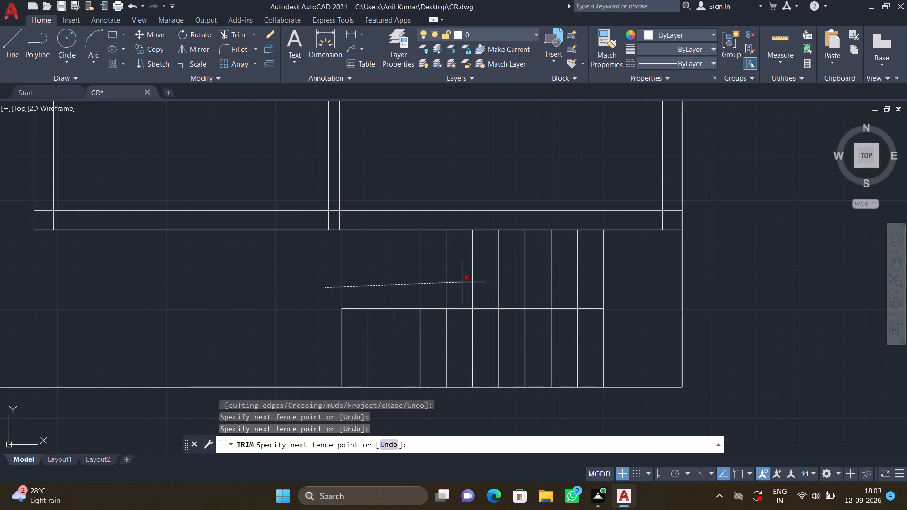
pyautogui.click(461, 282)
pyautogui.press('Return')
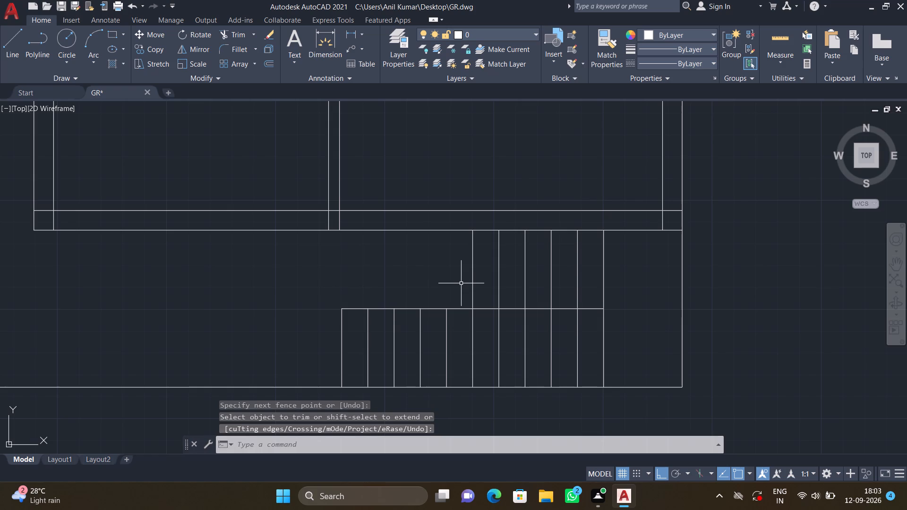
pyautogui.scroll(-1, 461, 284)
pyautogui.press('Return')
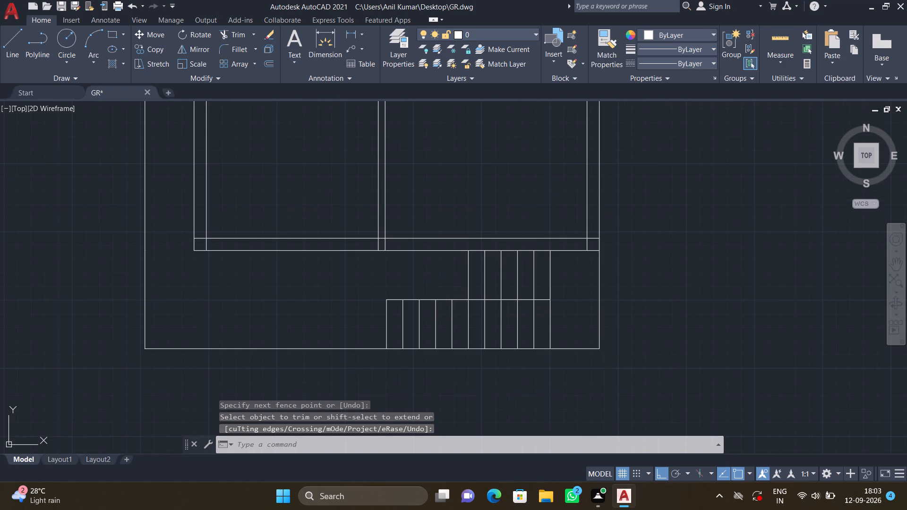
pyautogui.press('Escape')
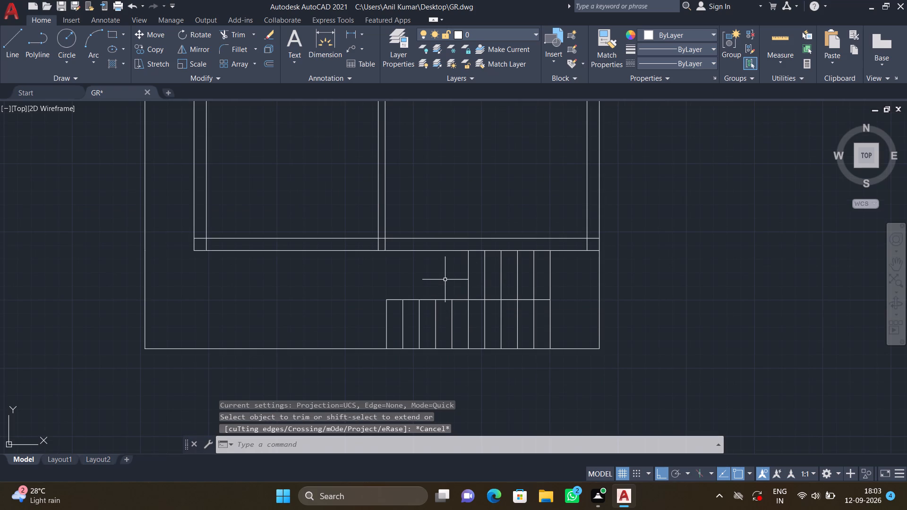
# Draw vertical helper lines over the lower flight's leftmost tread and the upper flight's leftmost tread, each spanning one flight width.
pyautogui.press('l')
pyautogui.press('Return')
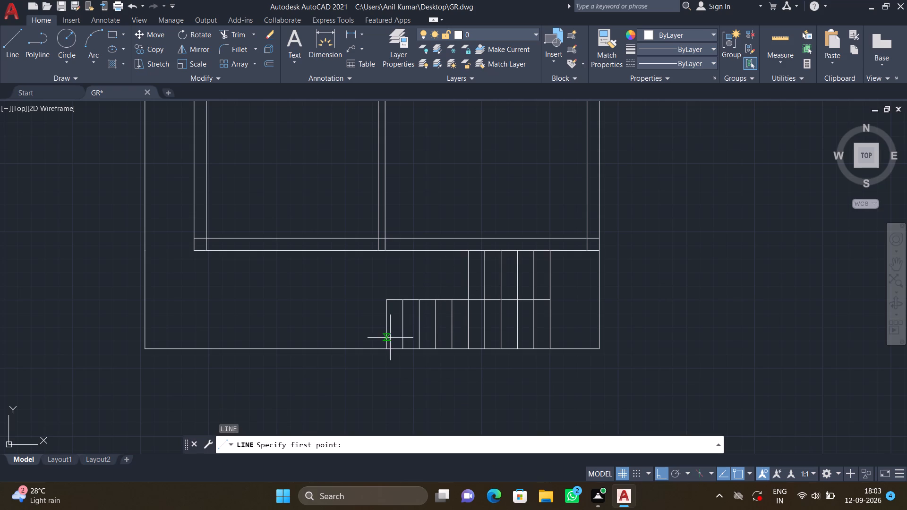
pyautogui.scroll(2, 390, 338)
pyautogui.click(377, 363)
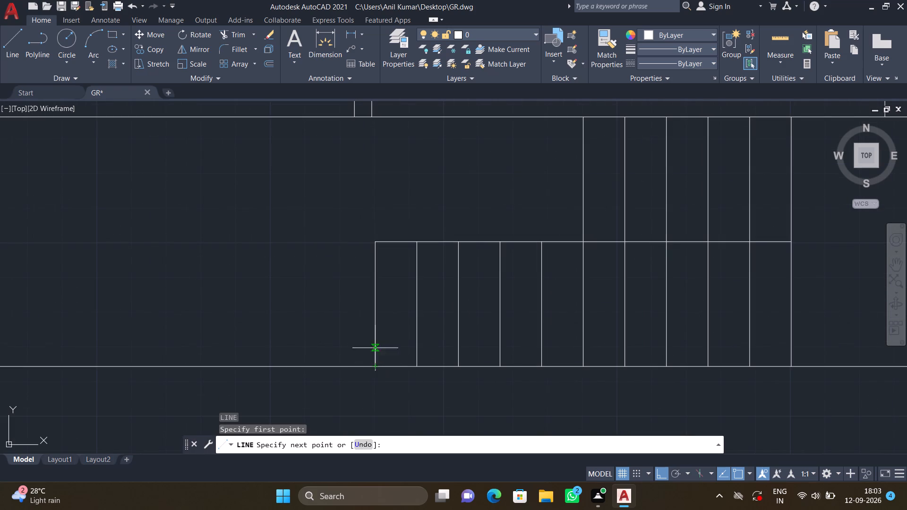
pyautogui.click(373, 238)
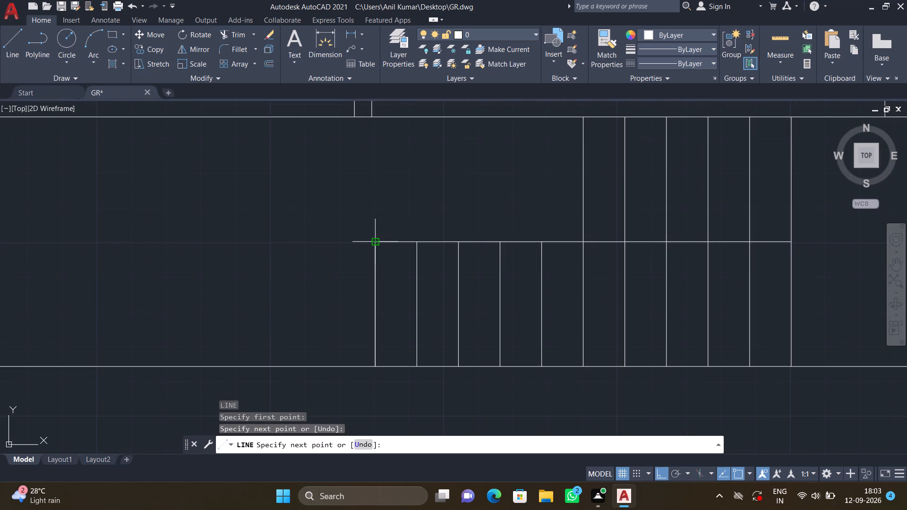
pyautogui.press('Return')
pyautogui.press('l')
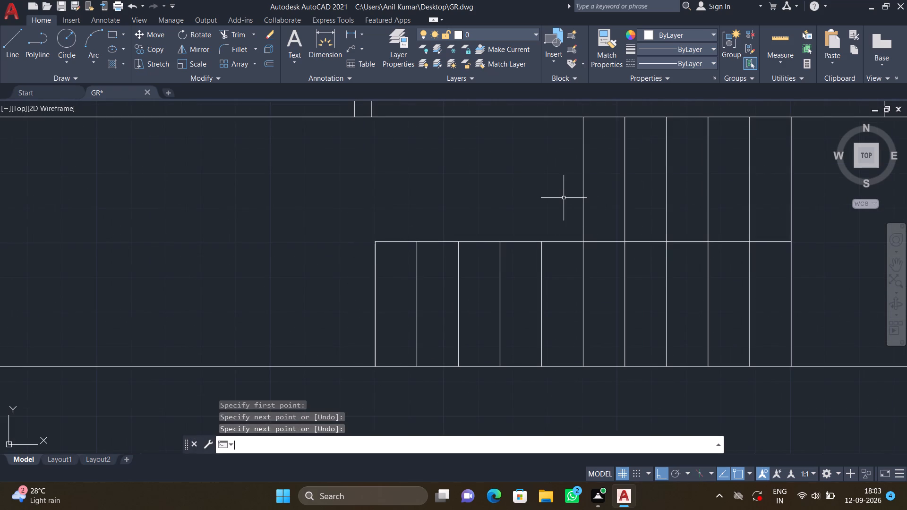
pyautogui.press('Return')
pyautogui.click(581, 120)
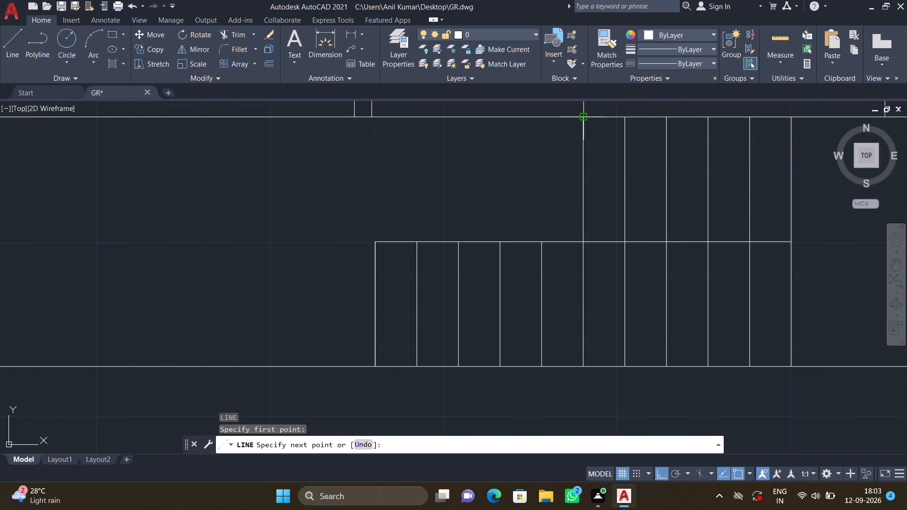
pyautogui.click(584, 243)
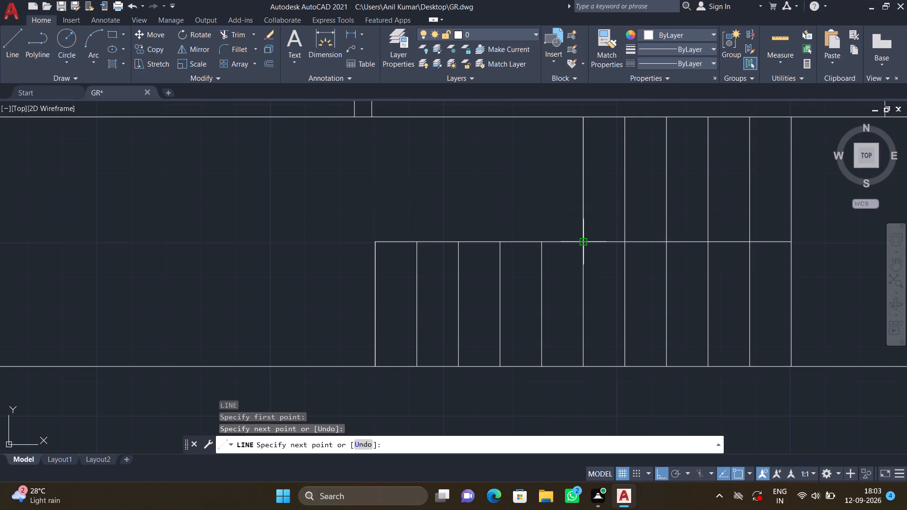
pyautogui.press('Return')
# Draw a U-shaped stair direction line from the lower flight's leftmost tread midpoint, about 11'-4" onto the landing, and back to the upper flight's leftmost tread midpoint.
pyautogui.press('l')
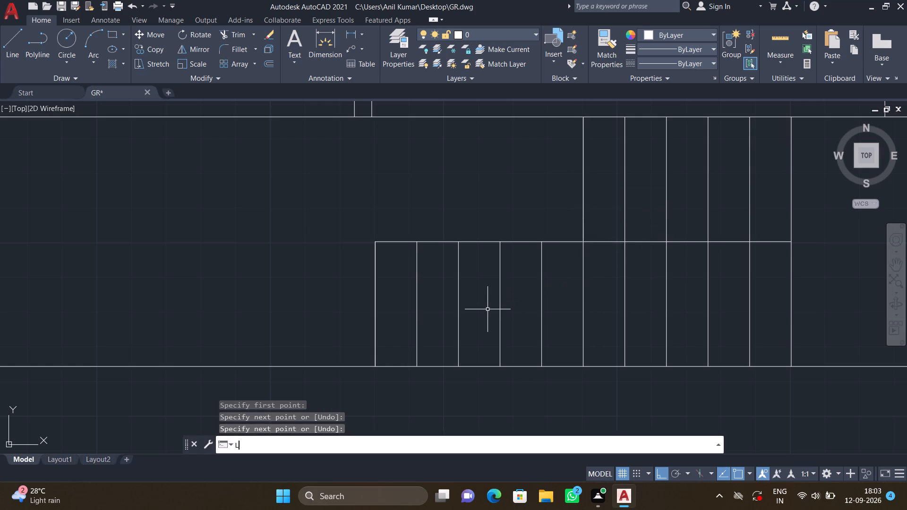
pyautogui.press('Return')
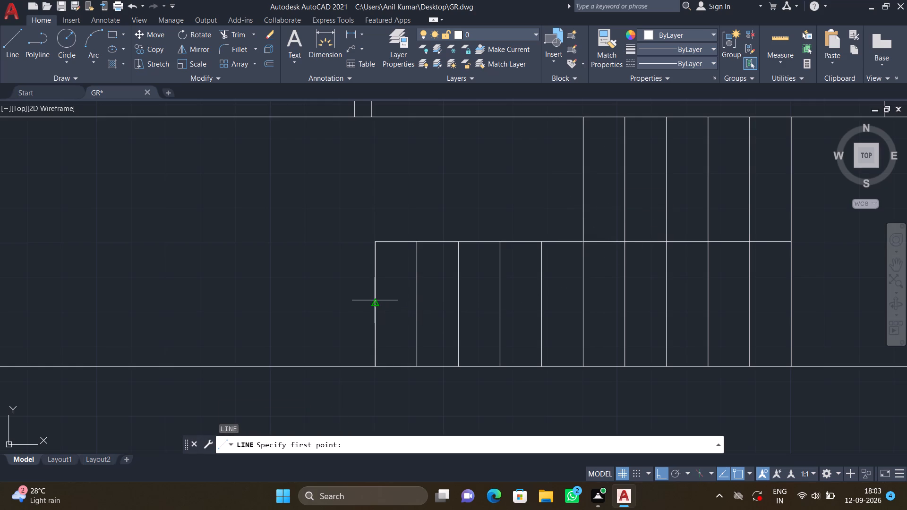
pyautogui.click(375, 300)
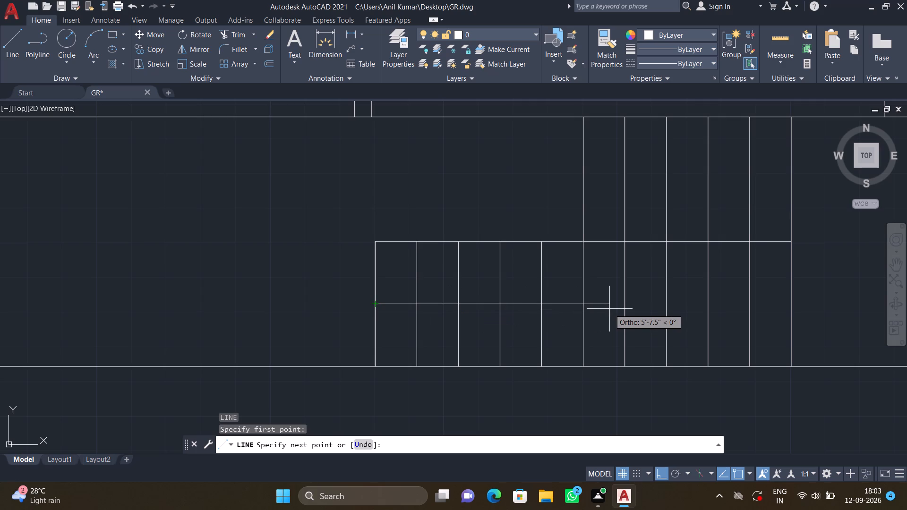
pyautogui.scroll(-2, 613, 305)
pyautogui.scroll(2, 712, 302)
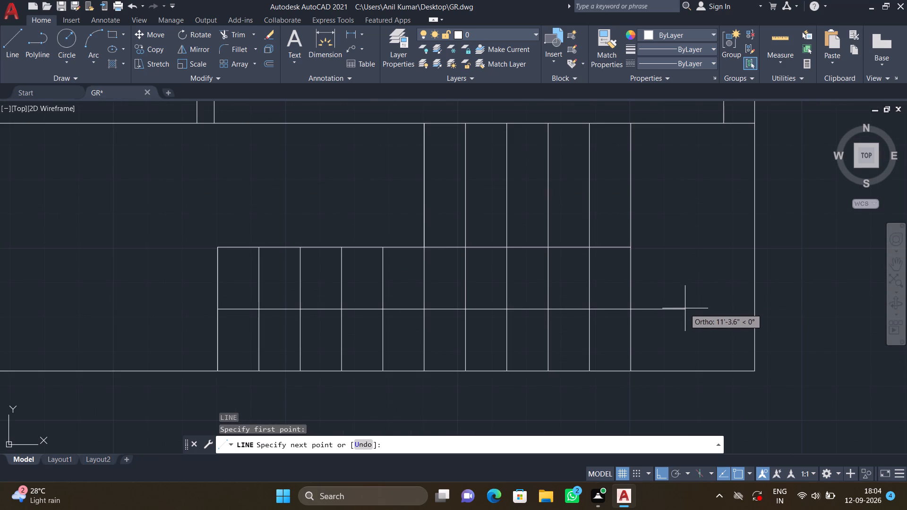
pyautogui.click(688, 309)
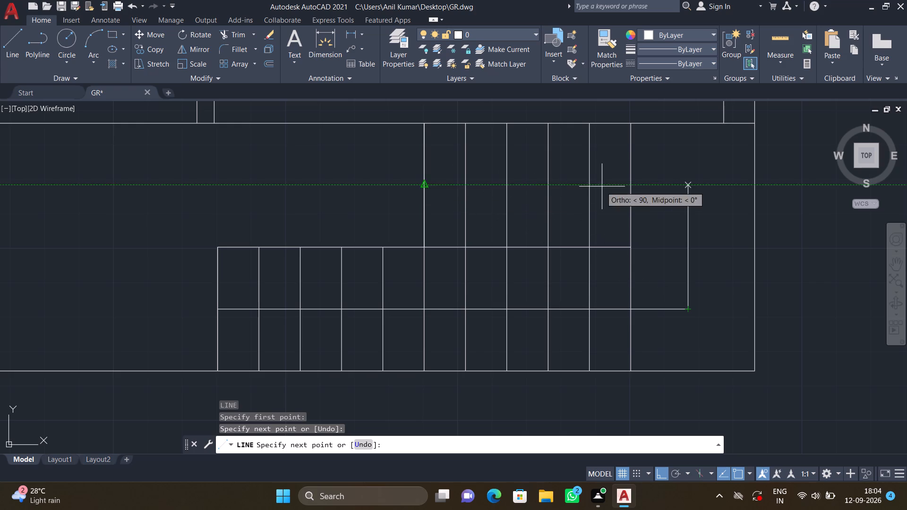
pyautogui.click(687, 186)
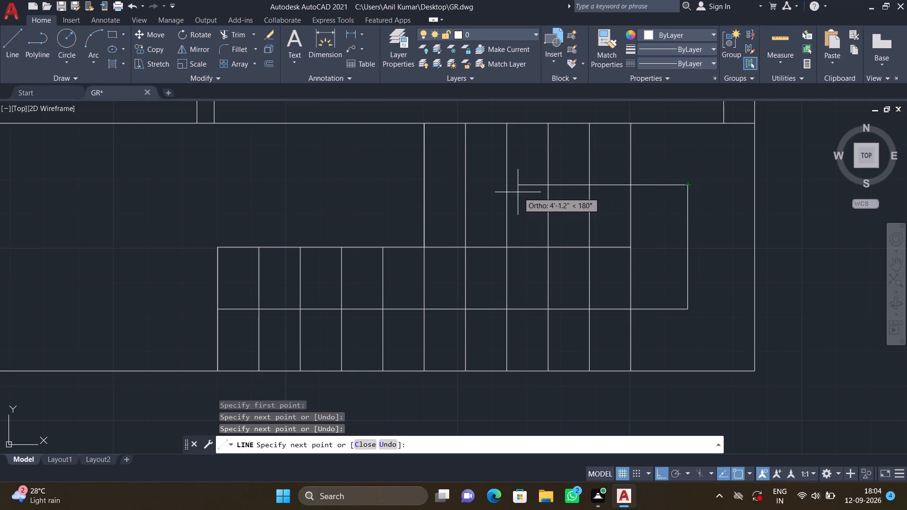
pyautogui.click(421, 183)
pyautogui.press('\\')
pyautogui.press('Return')
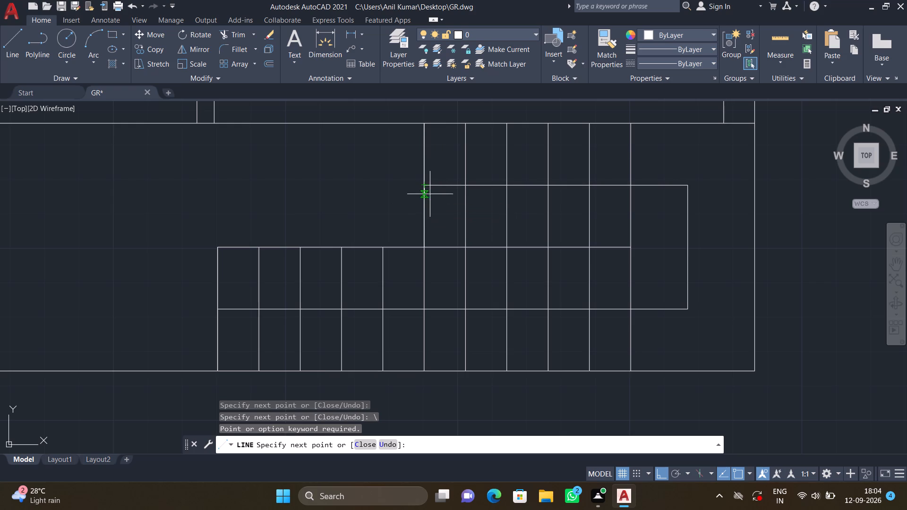
pyautogui.press('Escape')
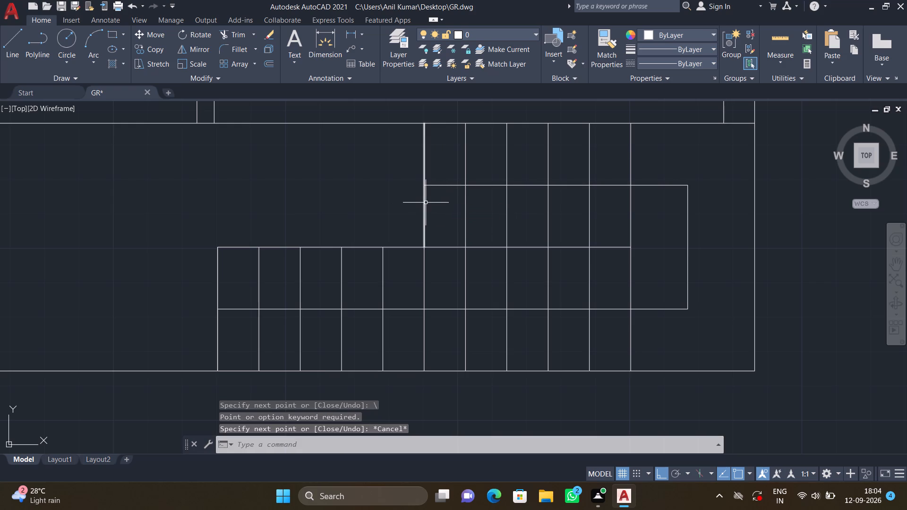
# Delete the two vertical helper lines lying over the leftmost treads of the upper and lower flights.
pyautogui.click(424, 203)
pyautogui.press('Delete')
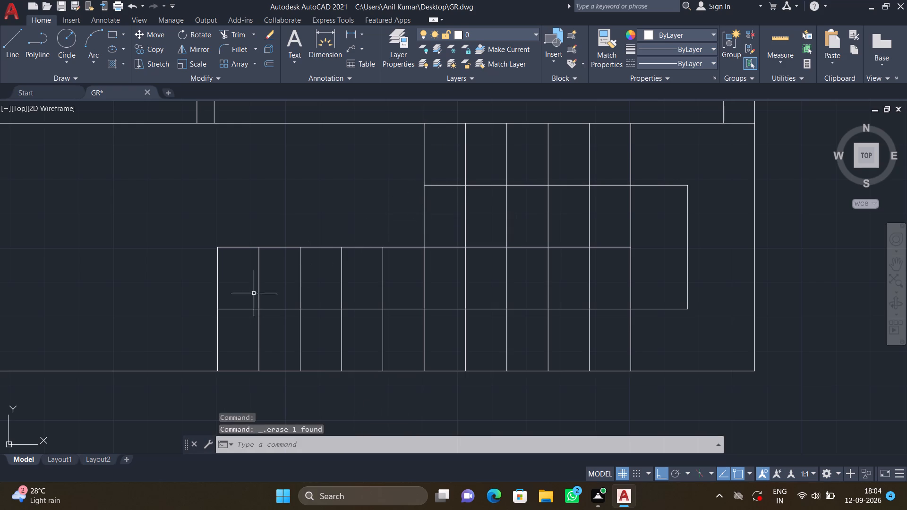
pyautogui.click(218, 281)
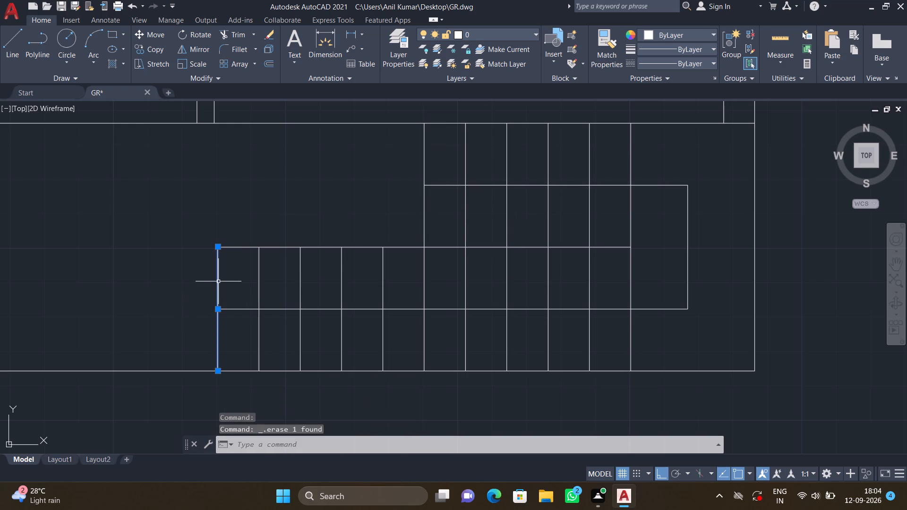
pyautogui.press('Delete')
# Draw a two-line arrowhead at the upper flight end of the stair direction line, spreading from its left endpoint to the adjacent tread.
pyautogui.scroll(-1, 238, 270)
pyautogui.scroll(-1, 414, 251)
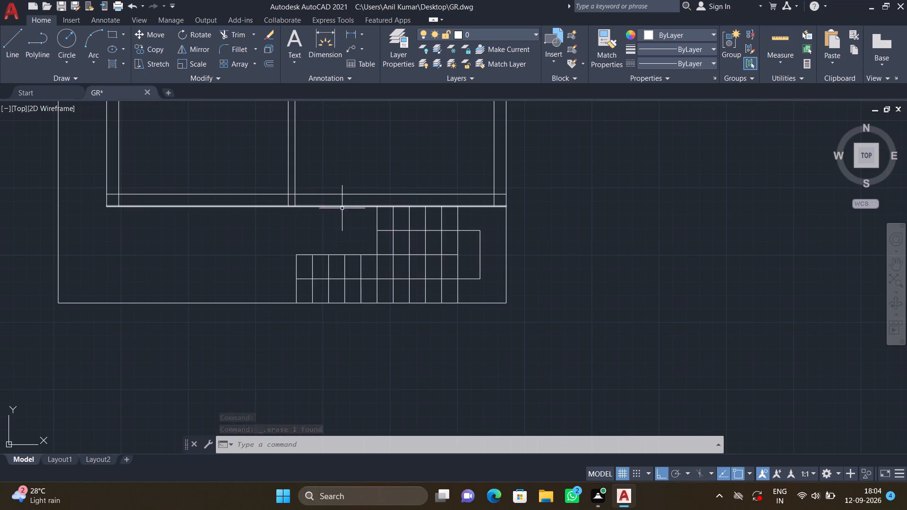
pyautogui.scroll(3, 388, 231)
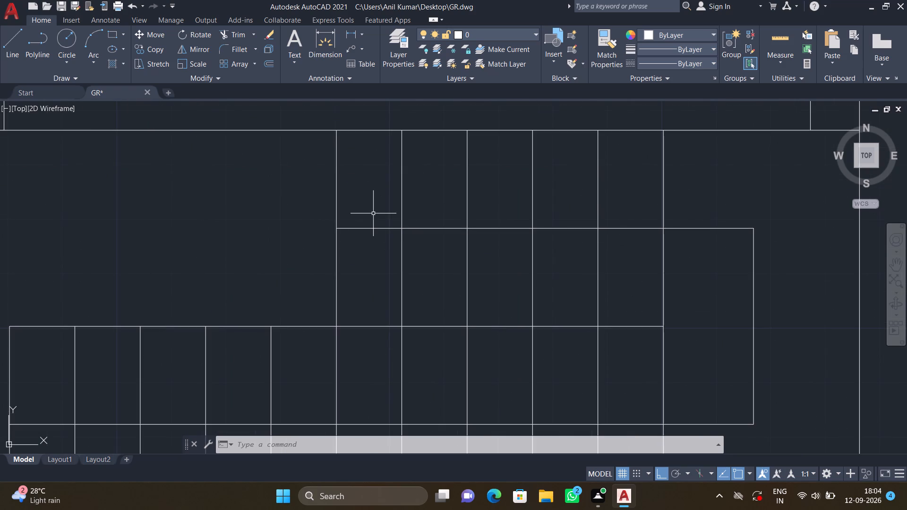
pyautogui.press('l')
pyautogui.press('Return')
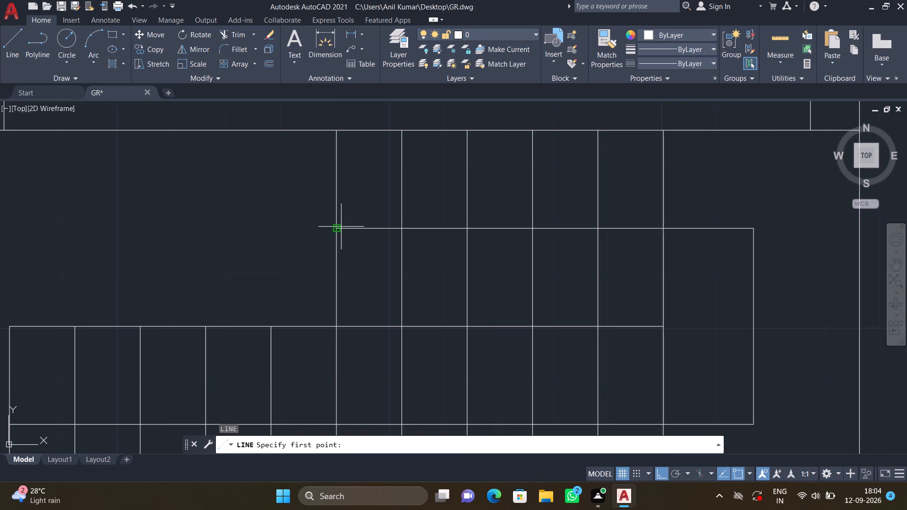
pyautogui.press('F8')
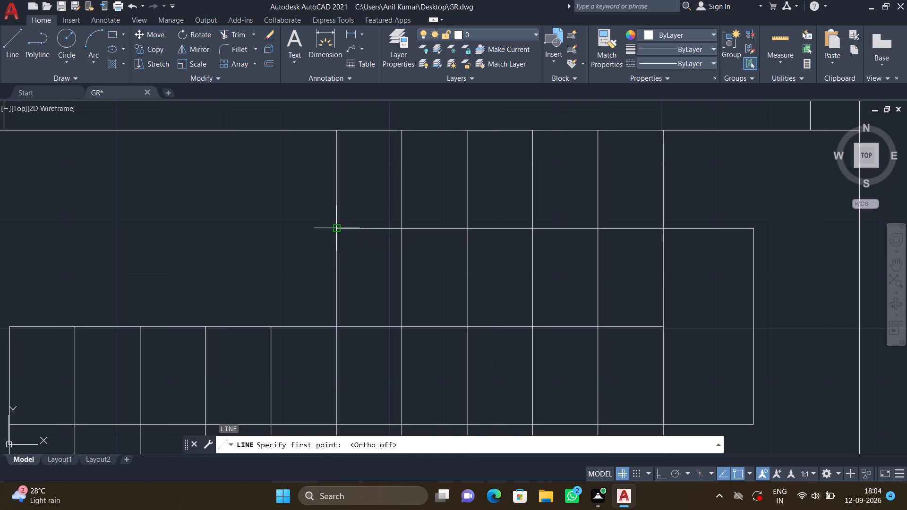
pyautogui.click(335, 230)
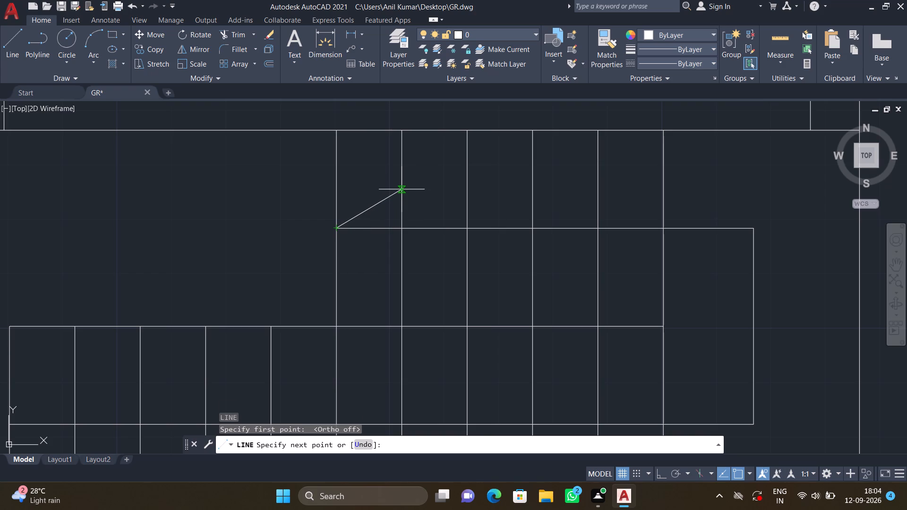
pyautogui.click(402, 189)
pyautogui.press('Return')
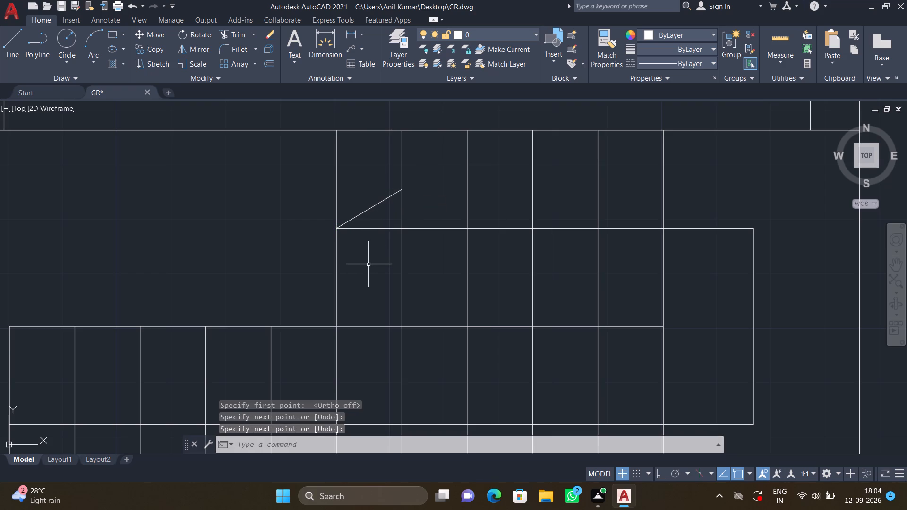
pyautogui.press('space')
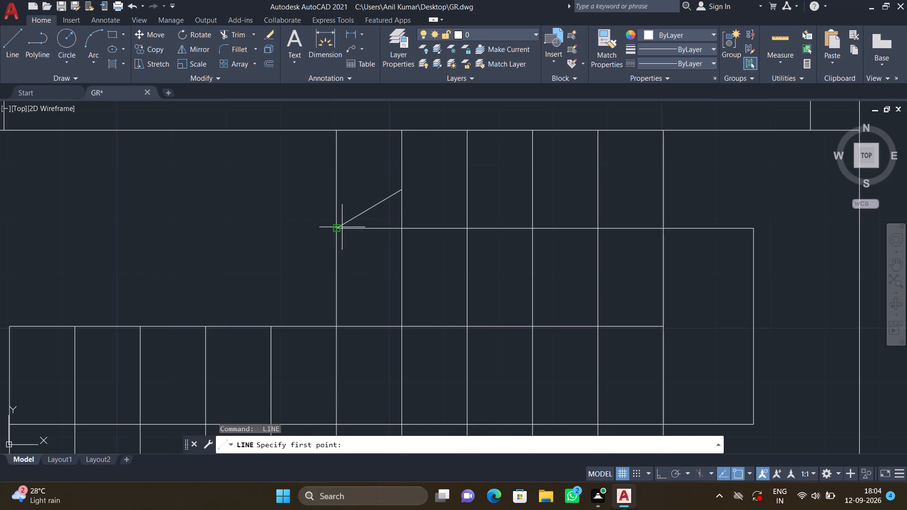
pyautogui.click(338, 228)
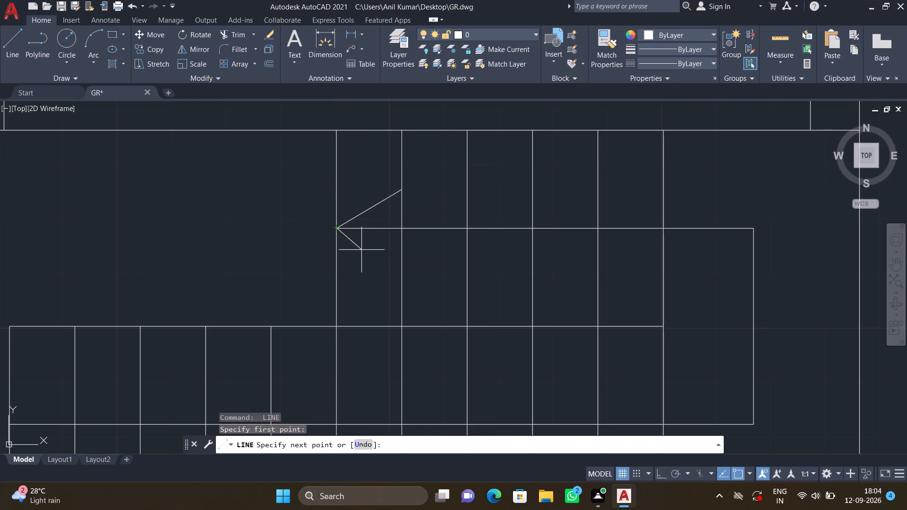
pyautogui.click(401, 265)
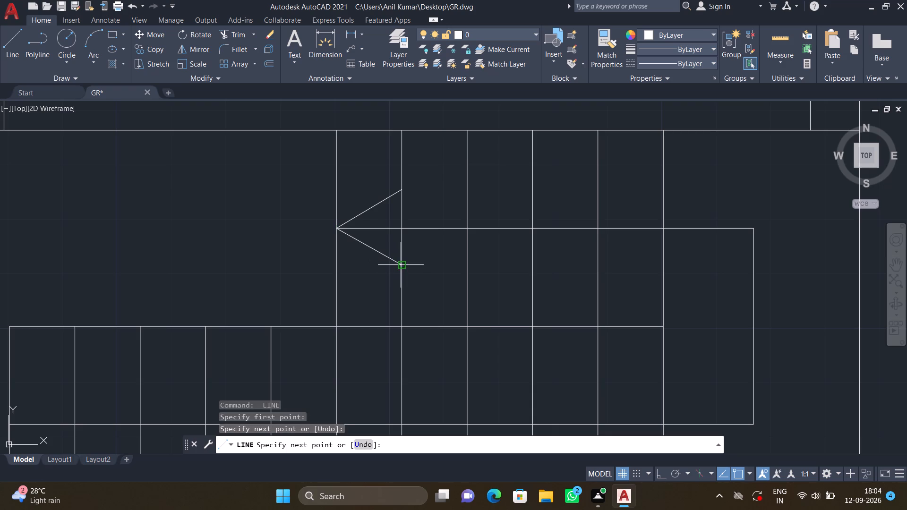
pyautogui.press('Return')
# Draw a 4' by 9" horizontal rectangle with lines in the empty space to the right of the new floor plan.
pyautogui.scroll(-3, 423, 249)
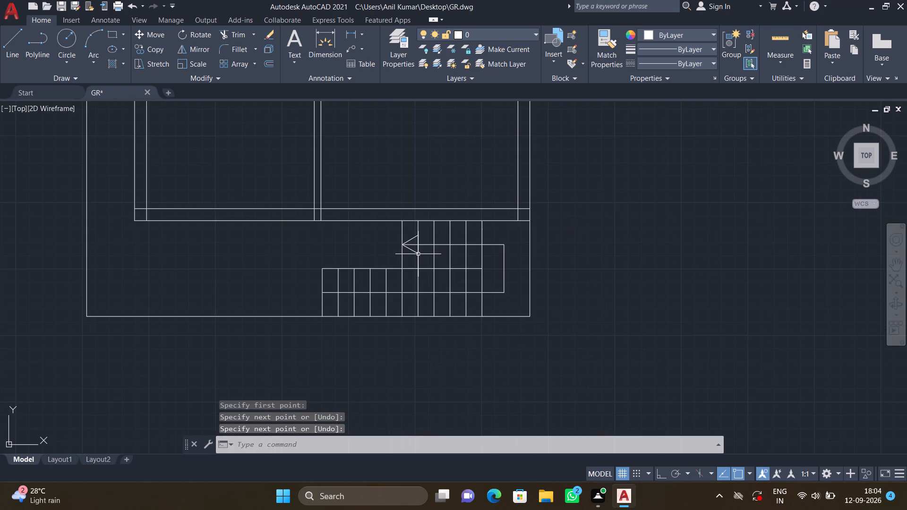
pyautogui.scroll(2, 418, 255)
pyautogui.scroll(-1, 416, 257)
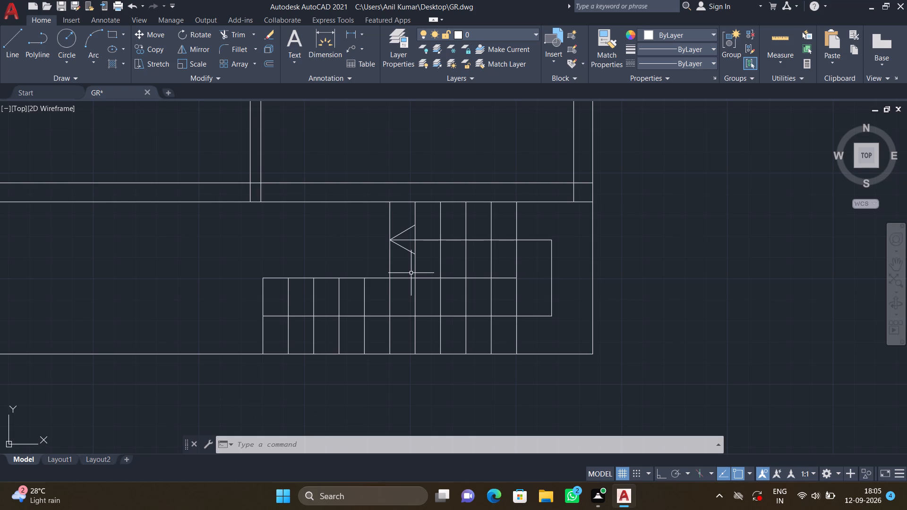
pyautogui.scroll(-4, 411, 275)
pyautogui.scroll(1, 474, 177)
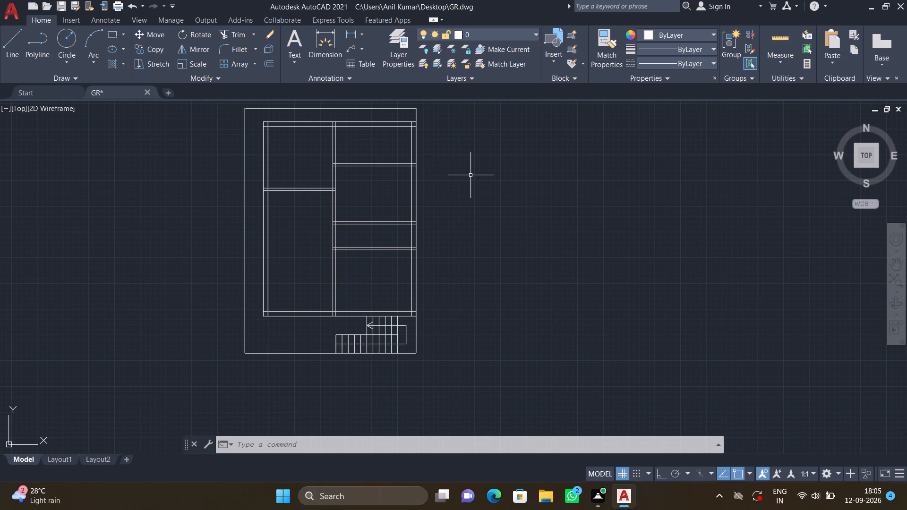
pyautogui.scroll(-2, 474, 174)
pyautogui.scroll(2, 511, 177)
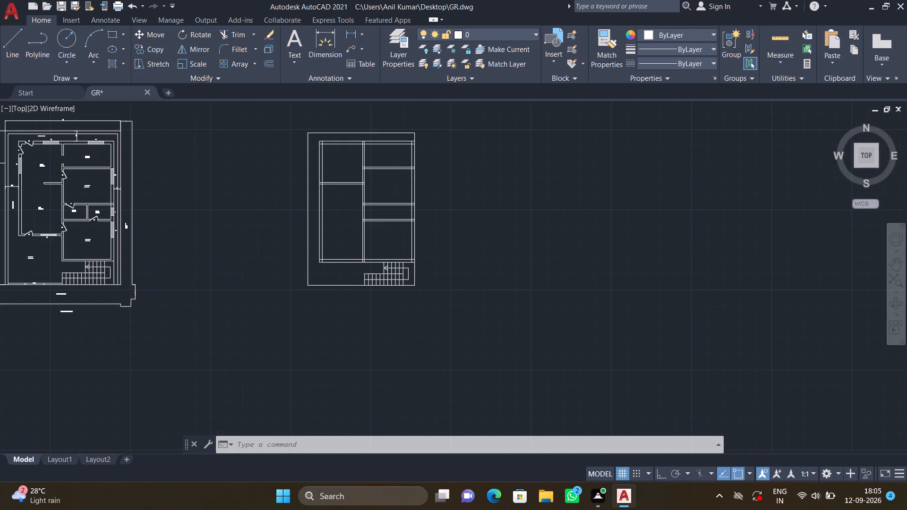
pyautogui.press('l')
pyautogui.press('Return')
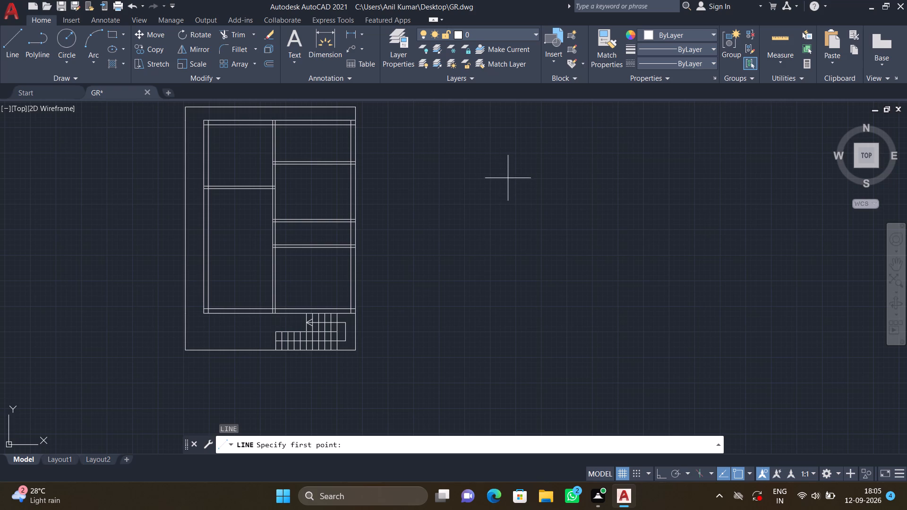
pyautogui.click(492, 190)
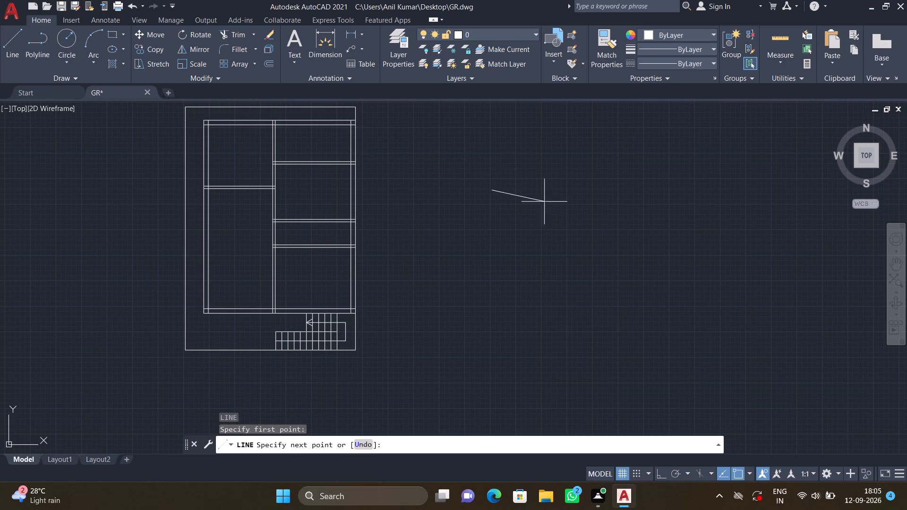
pyautogui.press('F8')
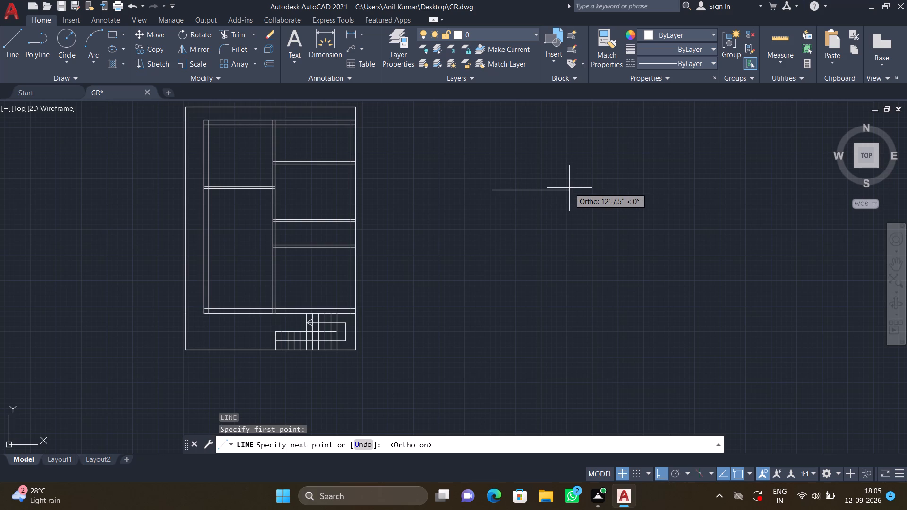
pyautogui.write("4'")
pyautogui.press('Return')
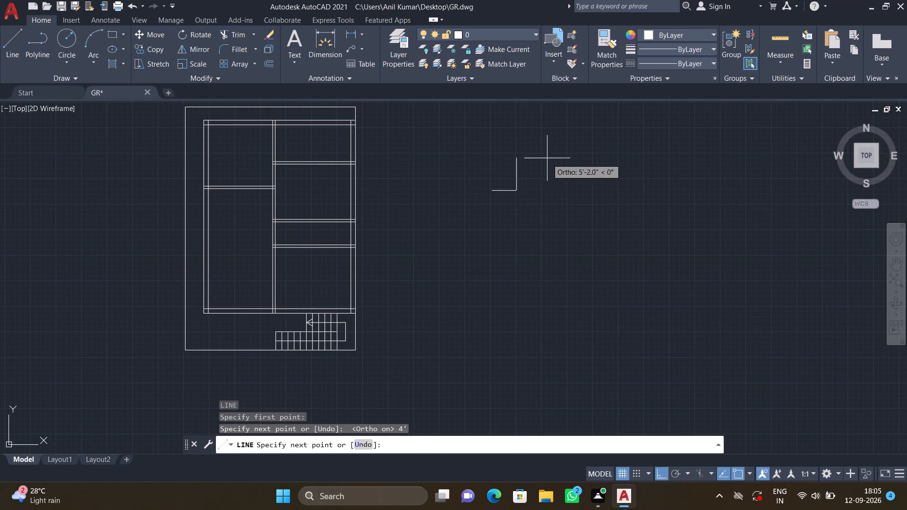
pyautogui.write('9"')
pyautogui.press('Return')
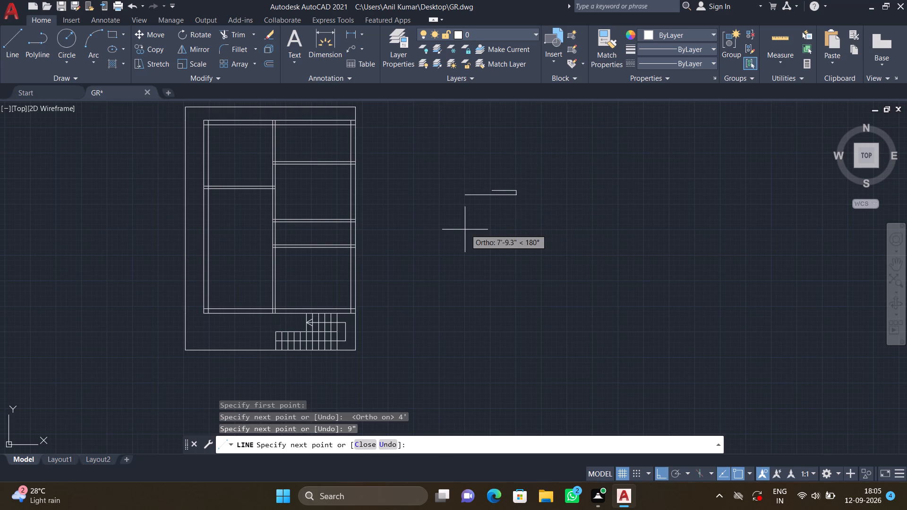
pyautogui.press('4')
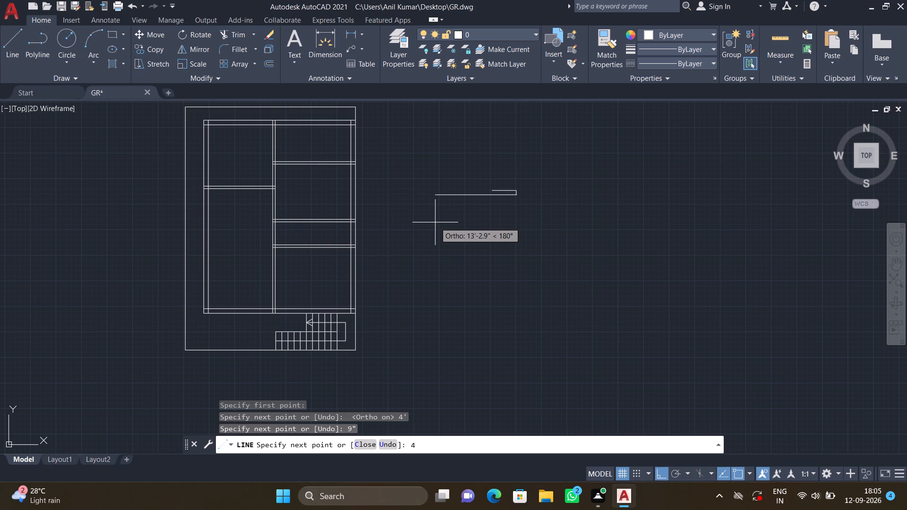
pyautogui.press("'")
pyautogui.press('Return')
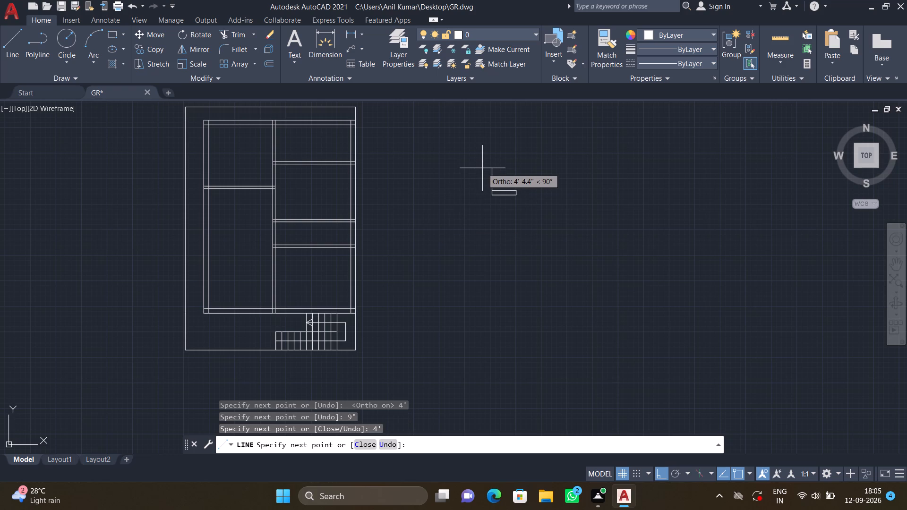
pyautogui.write('9"')
pyautogui.press('Return')
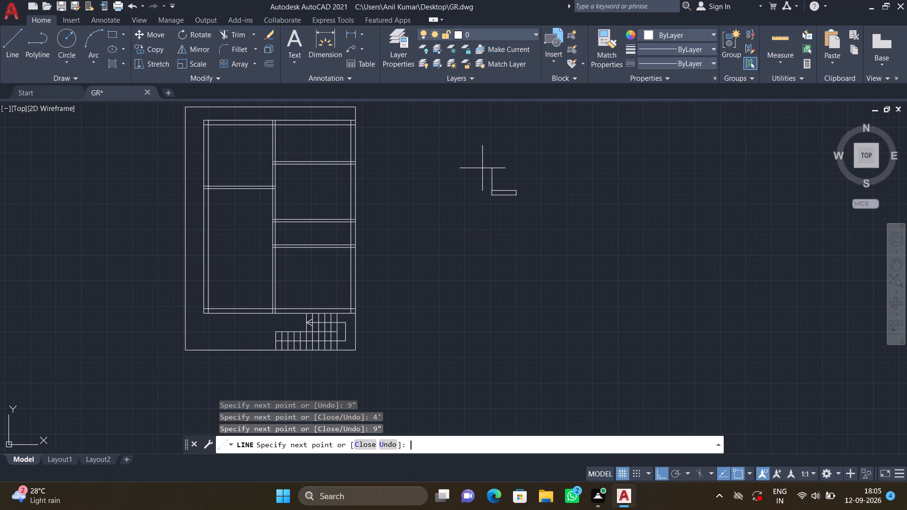
pyautogui.press('Return')
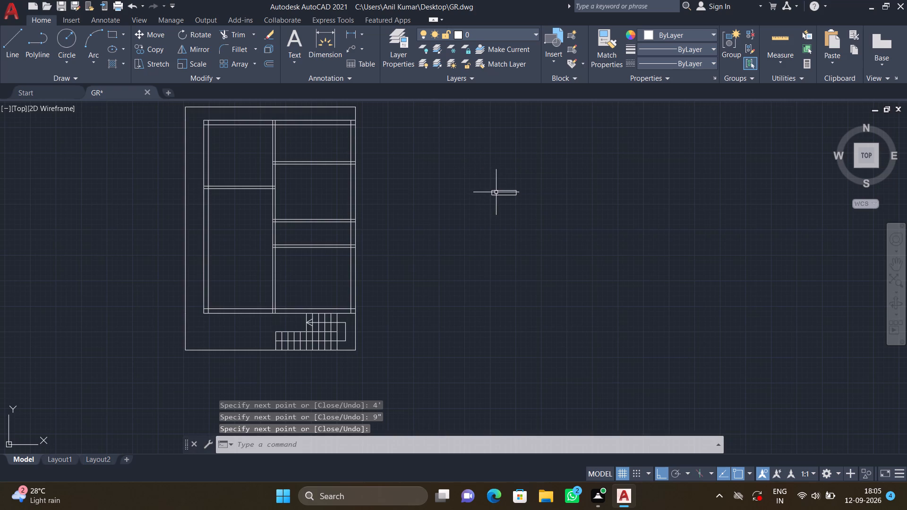
# Offset the rectangle's top and bottom edges 3" inward to form a window symbol.
pyautogui.scroll(4, 496, 192)
pyautogui.press('o')
pyautogui.press('Return')
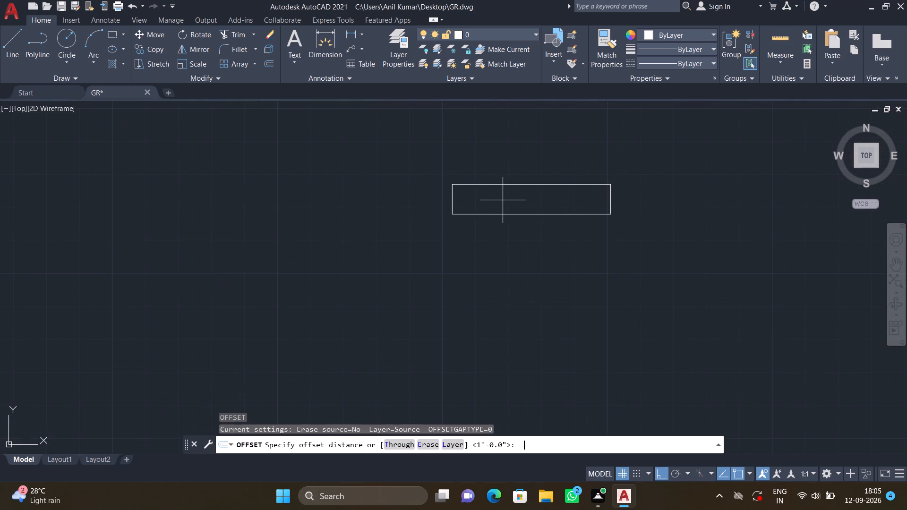
pyautogui.press('3')
pyautogui.hotkey('shift', '"')
pyautogui.press('Return')
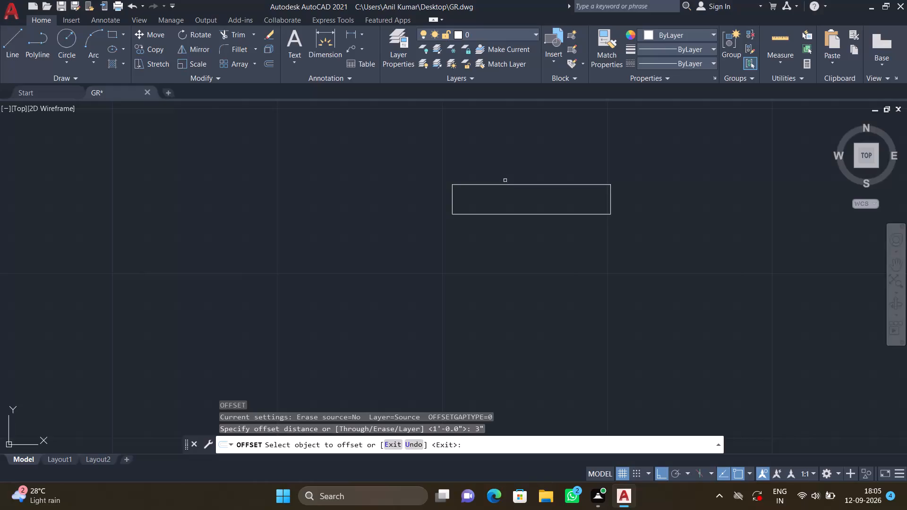
pyautogui.click(507, 184)
pyautogui.click(506, 199)
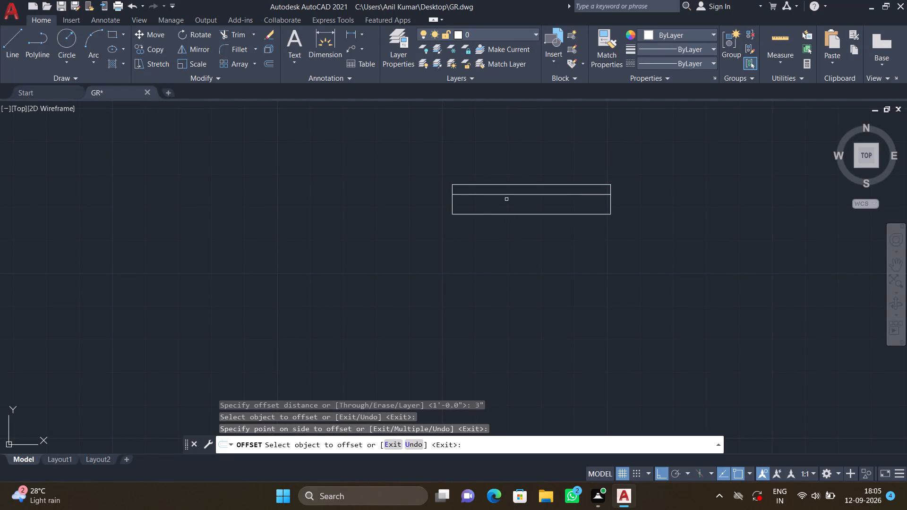
pyautogui.click(509, 214)
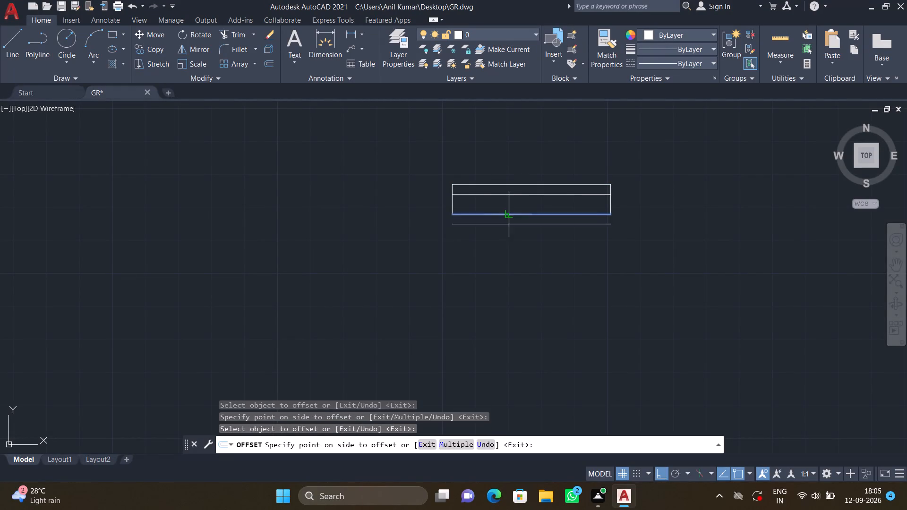
pyautogui.click(508, 205)
pyautogui.press('Return')
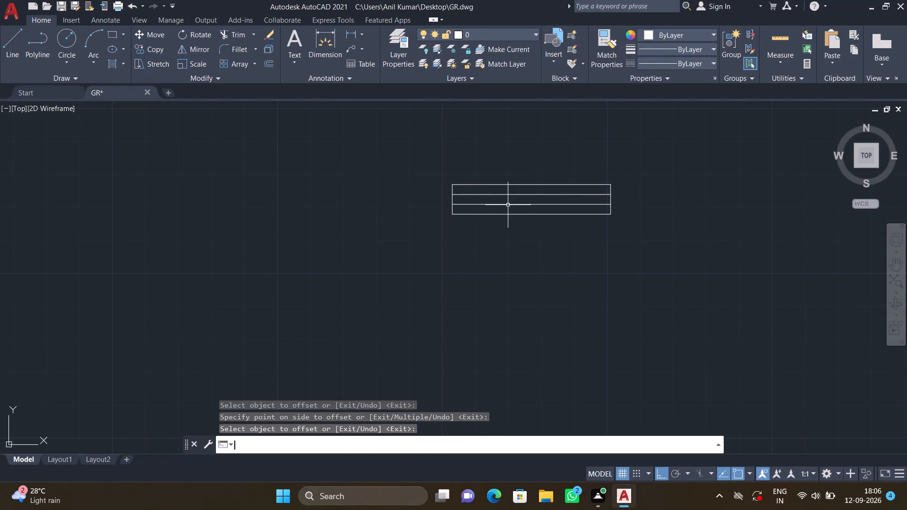
# Draw a 2' by 9" horizontal rectangle with lines in the empty space below the 4' window symbol.
pyautogui.scroll(-2, 508, 205)
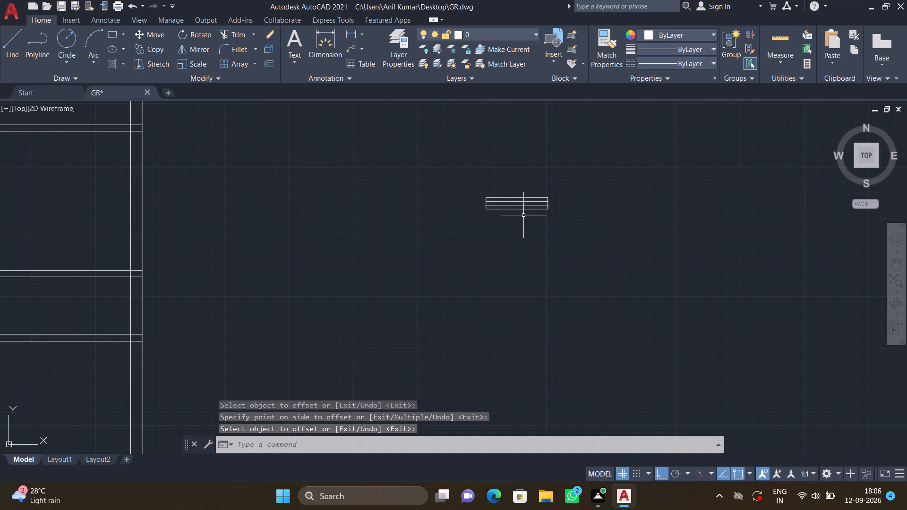
pyautogui.scroll(-1, 537, 214)
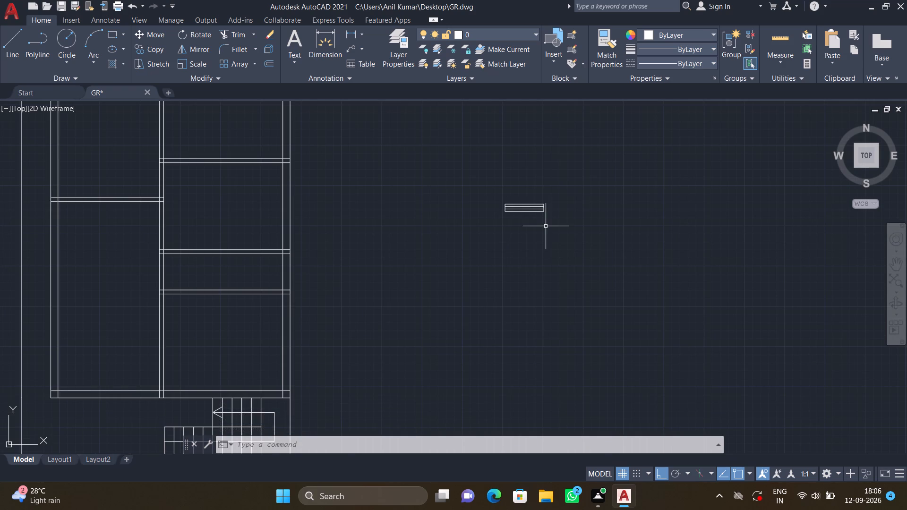
pyautogui.scroll(1, 535, 230)
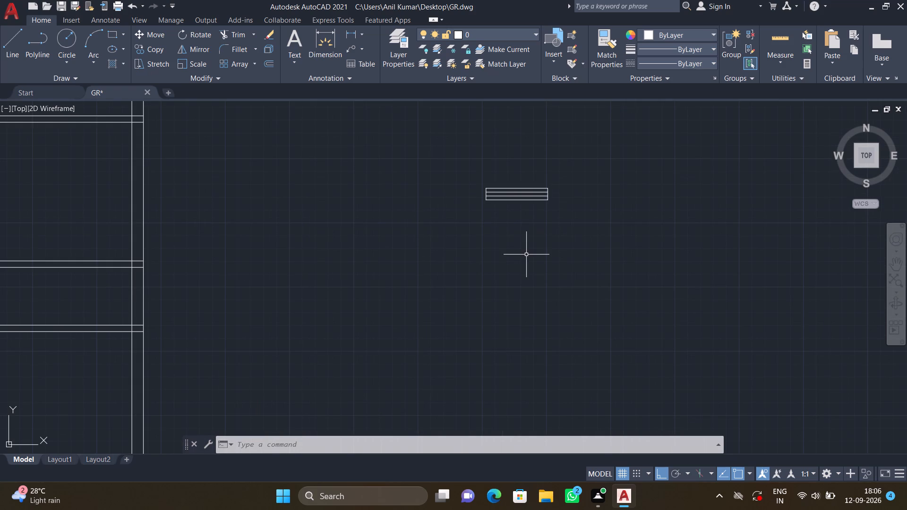
pyautogui.press('l')
pyautogui.press('Return')
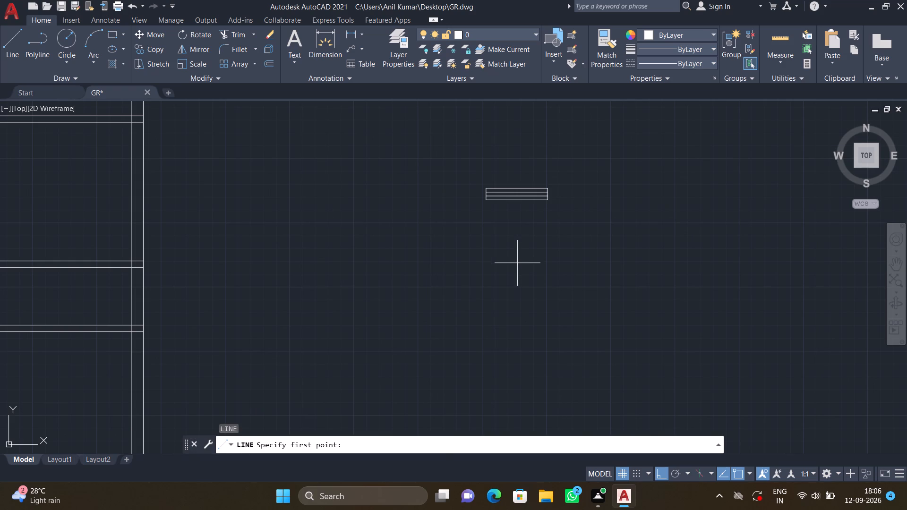
pyautogui.click(517, 284)
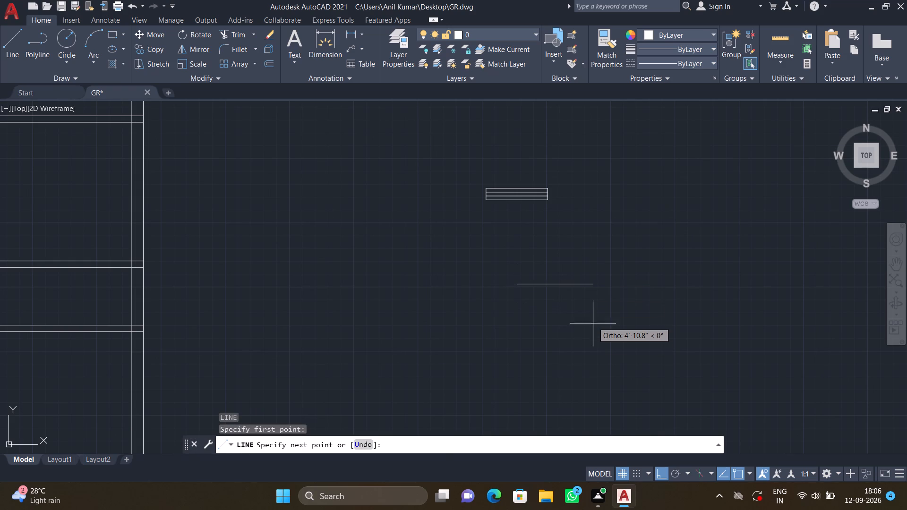
pyautogui.press('2')
pyautogui.press("'")
pyautogui.press('Return')
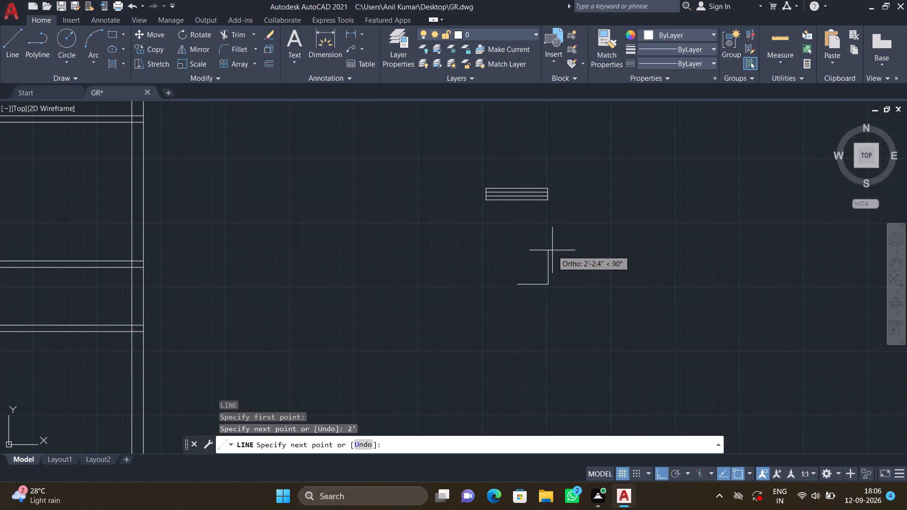
pyautogui.write('9"')
pyautogui.press('Return')
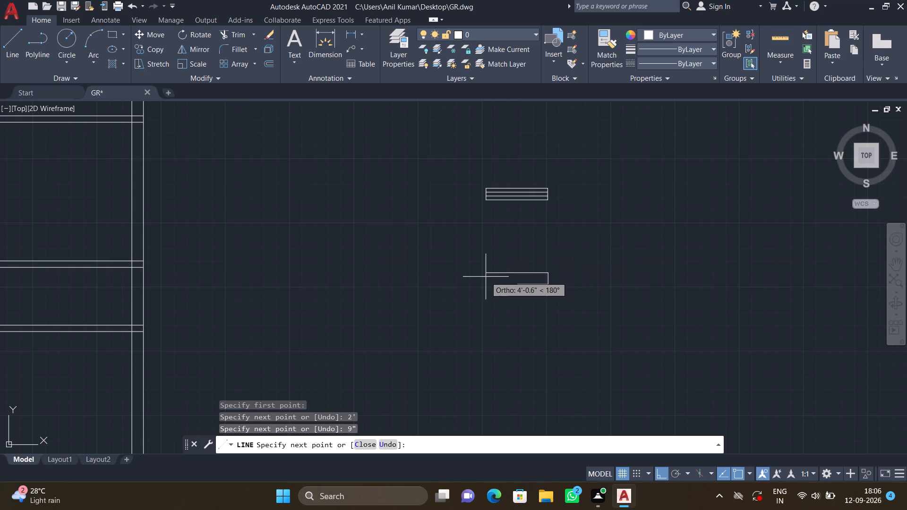
pyautogui.write("2'")
pyautogui.press('Return')
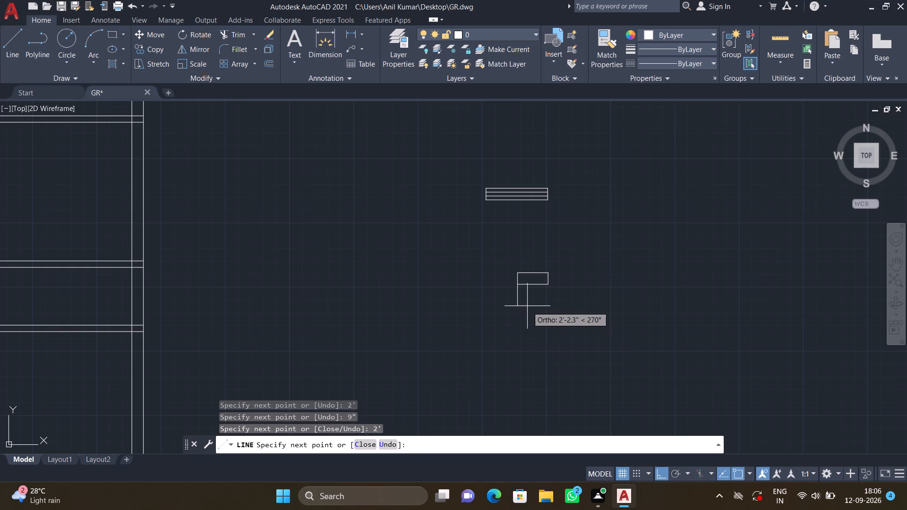
pyautogui.write('9"')
pyautogui.press('Return')
pyautogui.press('Return')
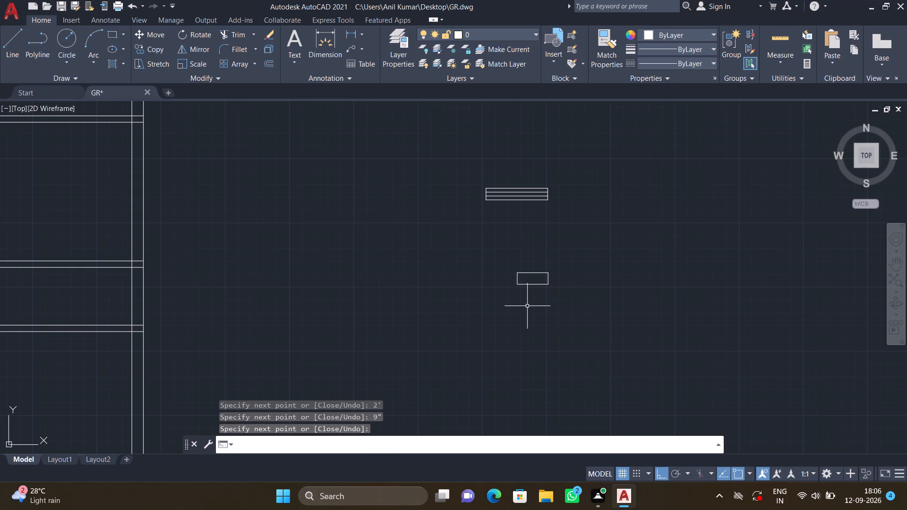
# Offset the 2' rectangle's top and bottom edges 3" inward to form a smaller window symbol.
pyautogui.scroll(2, 534, 283)
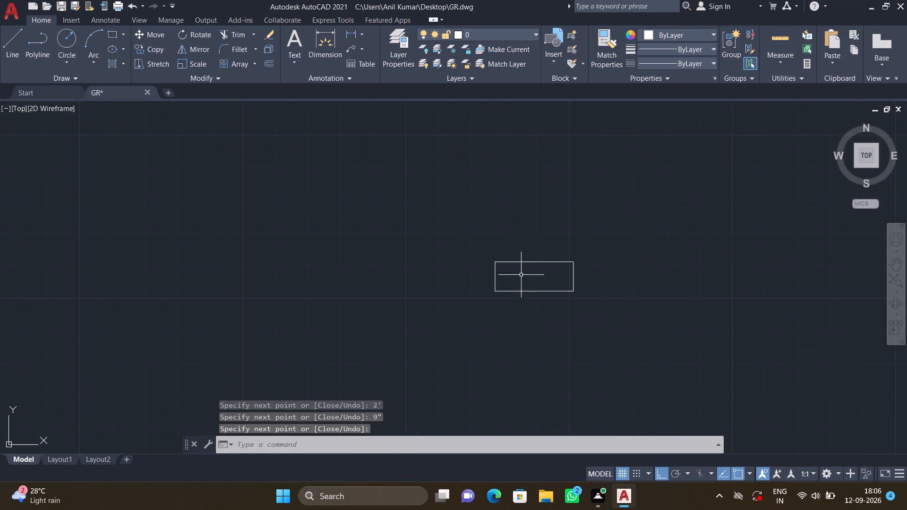
pyautogui.press('o')
pyautogui.press('Return')
pyautogui.write('3"')
pyautogui.press('Return')
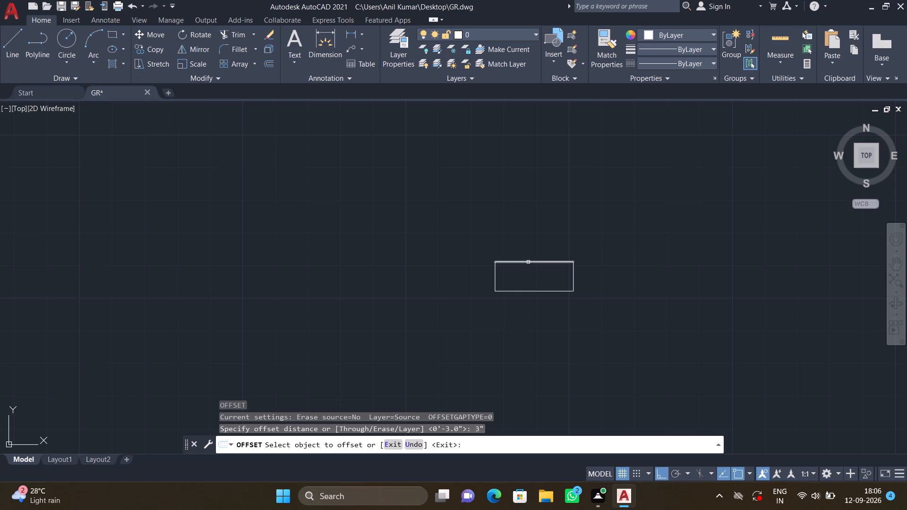
pyautogui.click(528, 262)
pyautogui.click(531, 286)
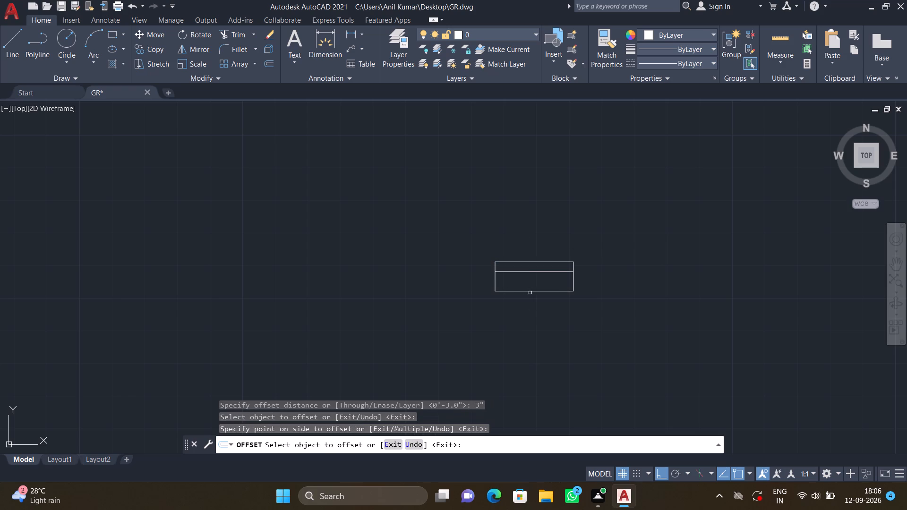
pyautogui.click(530, 291)
pyautogui.click(531, 275)
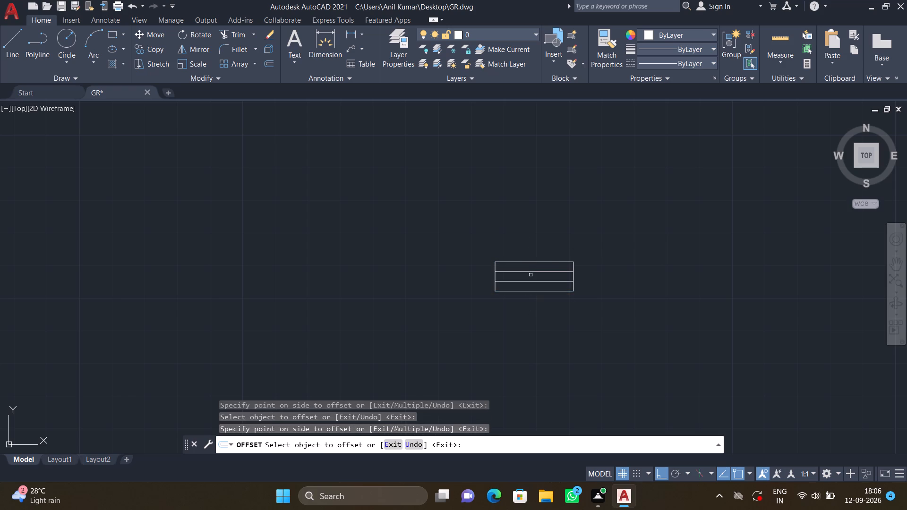
pyautogui.press('Return')
# Copy the 4' window symbol from its top-left corner onto the top outer wall of the new plan's upper-left room, with Ortho off.
pyautogui.scroll(-3, 531, 275)
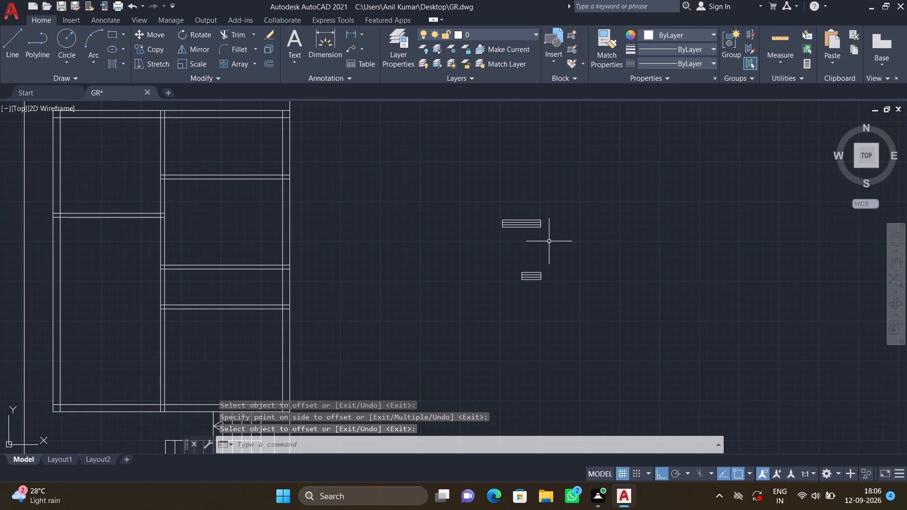
pyautogui.write('CO')
pyautogui.press('Return')
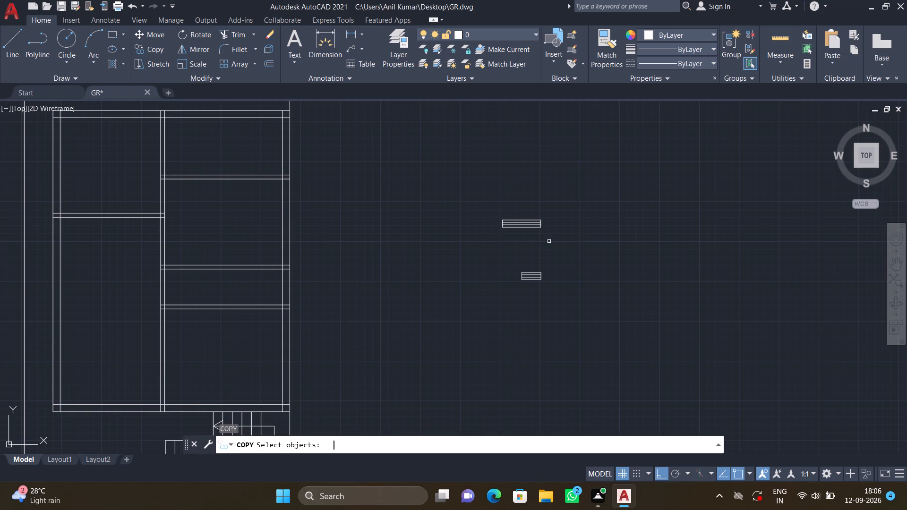
pyautogui.click(550, 241)
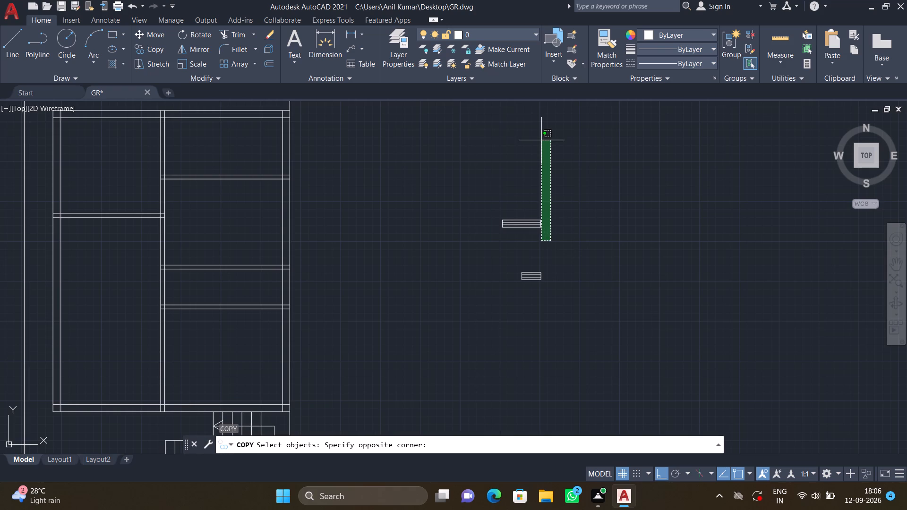
pyautogui.click(484, 195)
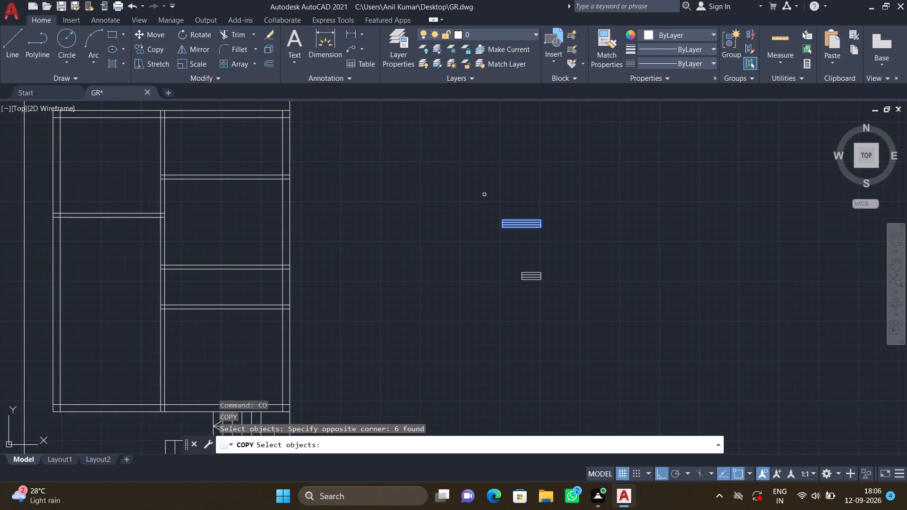
pyautogui.press('Return')
pyautogui.click(501, 220)
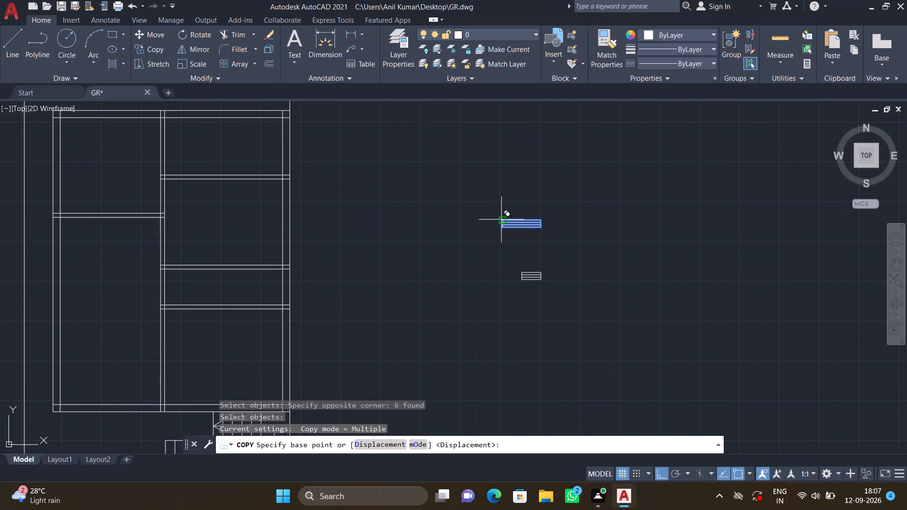
pyautogui.scroll(-2, 419, 193)
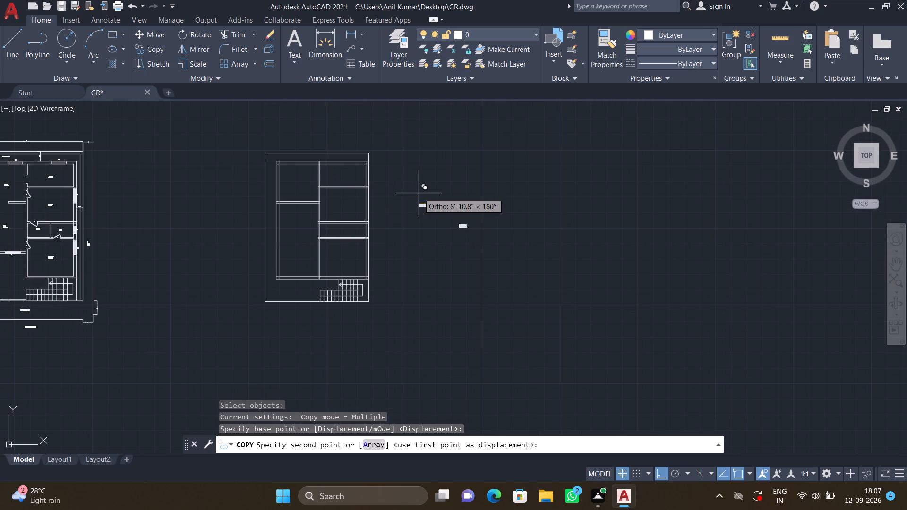
pyautogui.press('F8')
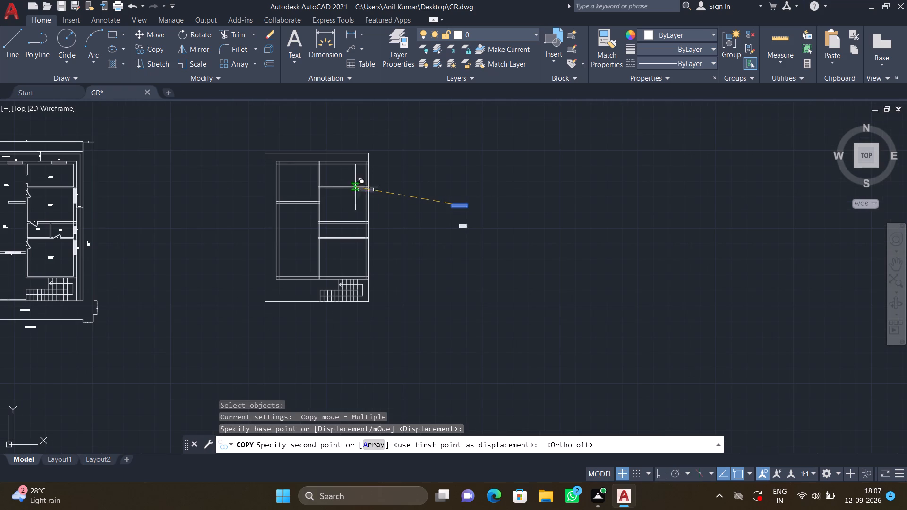
pyautogui.moveTo(246, 155); pyautogui.dragTo(427, 253, button='middle')
pyautogui.scroll(2, 472, 271)
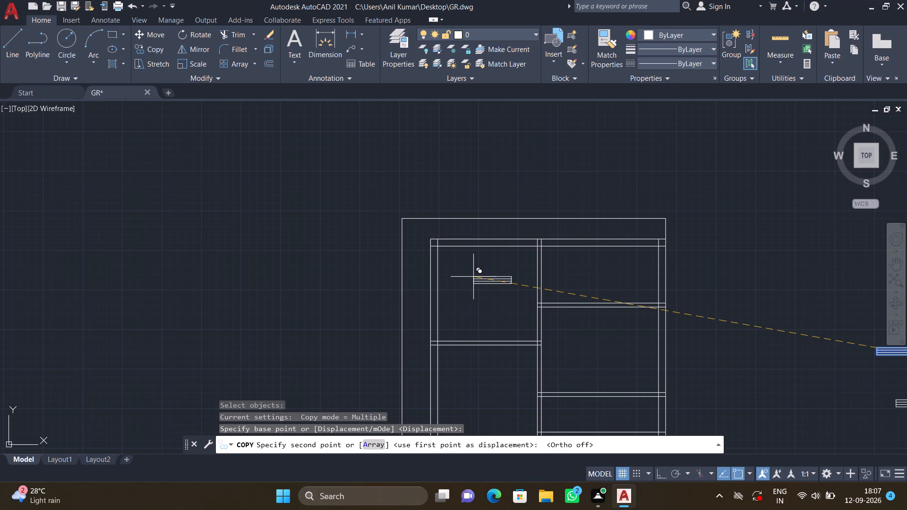
pyautogui.scroll(2, 431, 237)
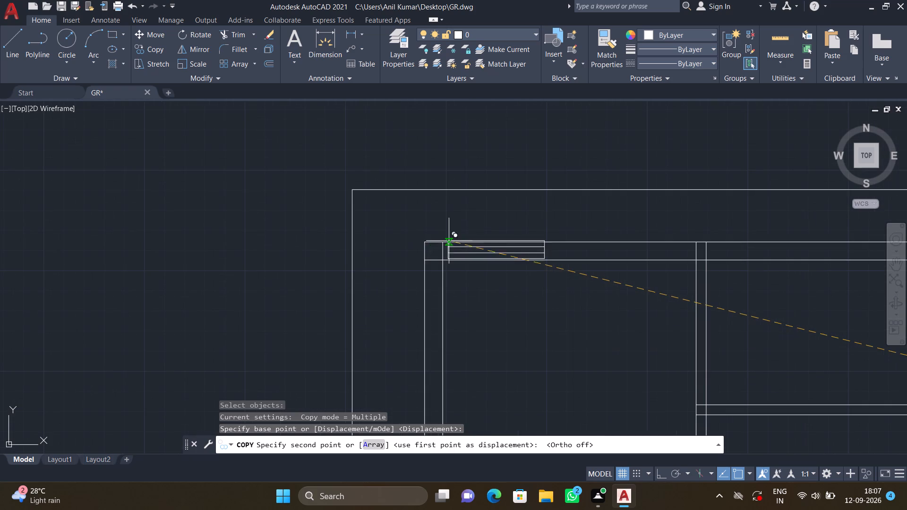
pyautogui.scroll(1, 490, 243)
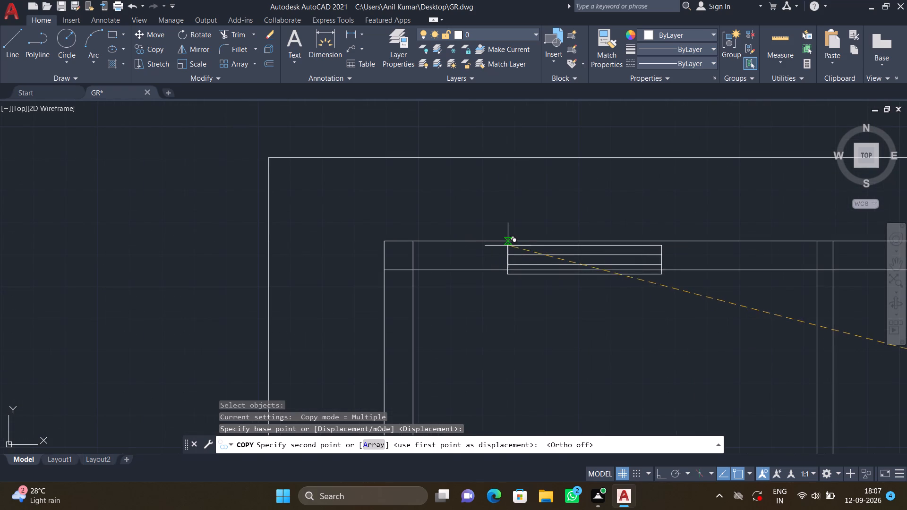
pyautogui.scroll(2, 520, 246)
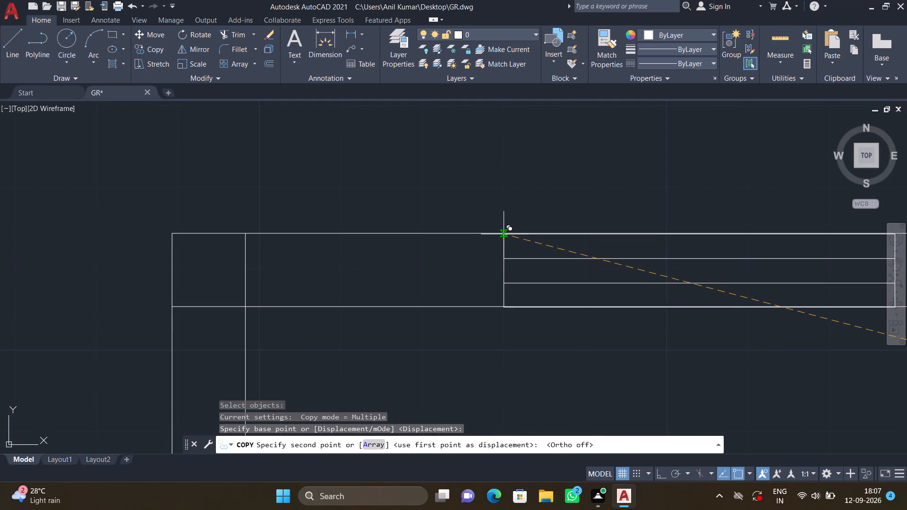
pyautogui.click(503, 233)
# Place another copy of the 4' window symbol in the bottom outer wall of the new plan's lower-left room.
pyautogui.scroll(-4, 500, 243)
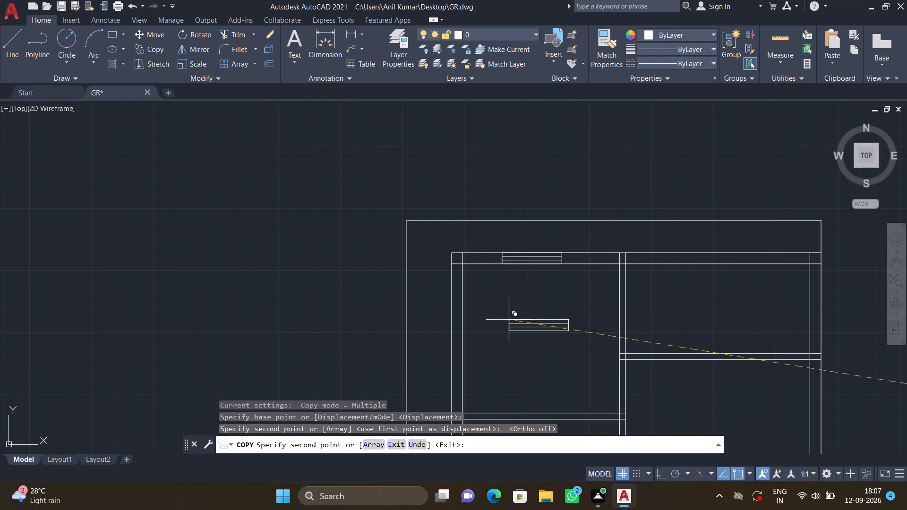
pyautogui.scroll(-2, 511, 323)
pyautogui.scroll(-2, 521, 417)
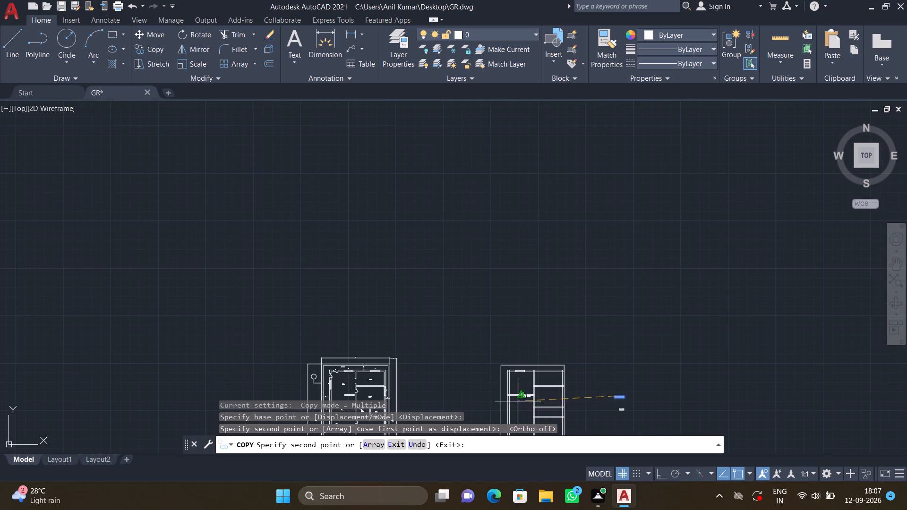
pyautogui.moveTo(518, 401); pyautogui.dragTo(468, 207, button='middle')
pyautogui.scroll(3, 458, 254)
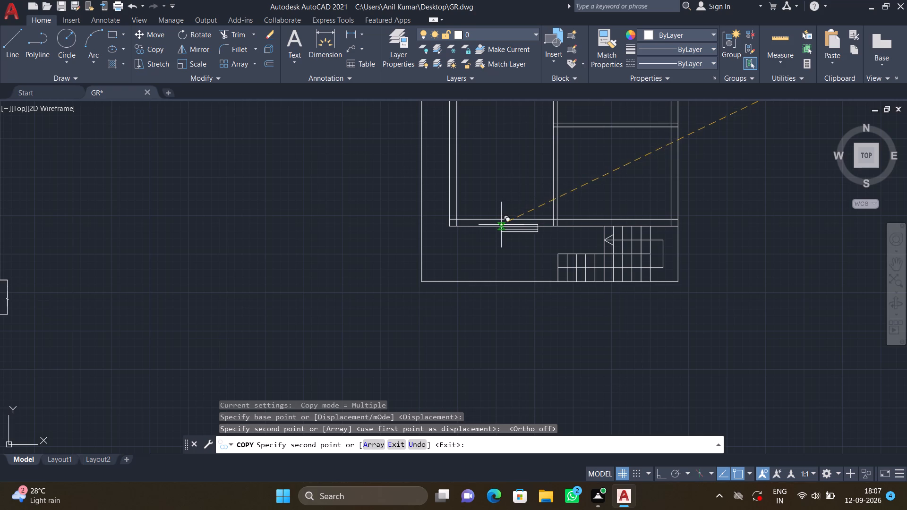
pyautogui.scroll(3, 505, 224)
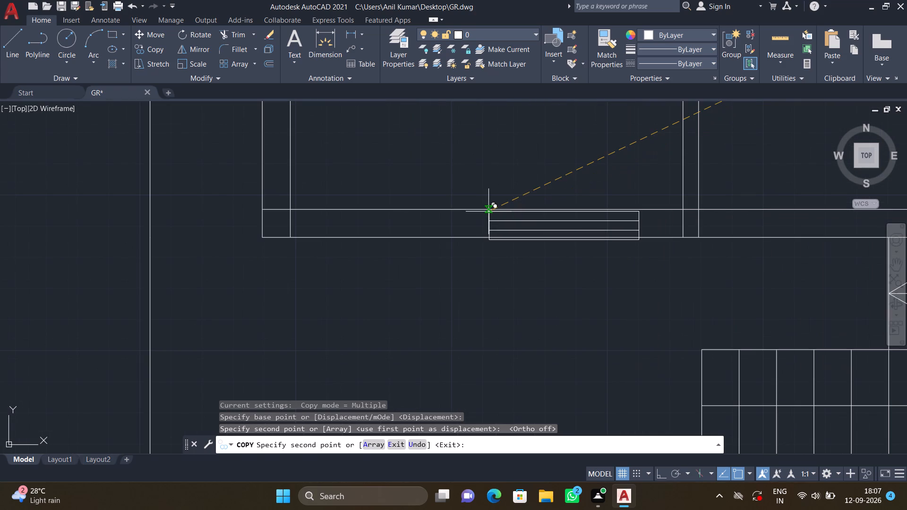
pyautogui.scroll(3, 488, 212)
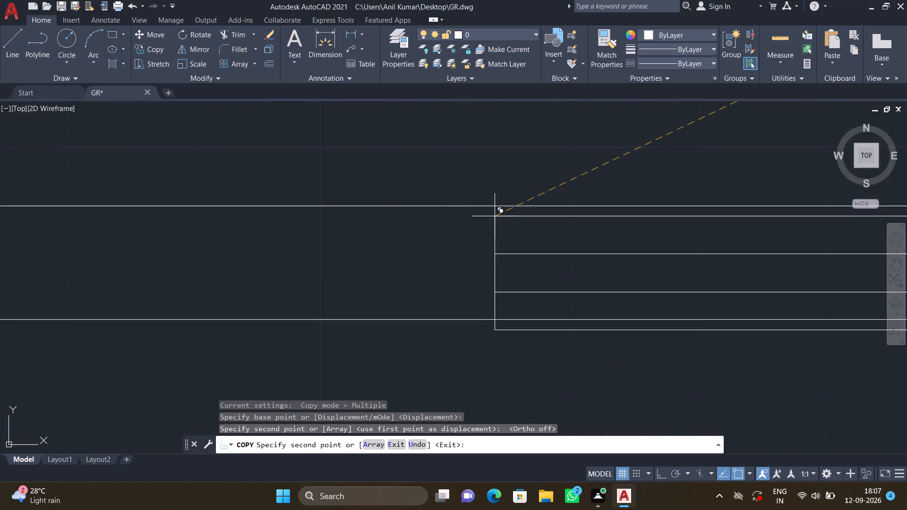
pyautogui.click(492, 205)
# Place another copy of the 4' window symbol in the top outer wall of the new plan's upper-right room and finish copying.
pyautogui.scroll(-3, 491, 213)
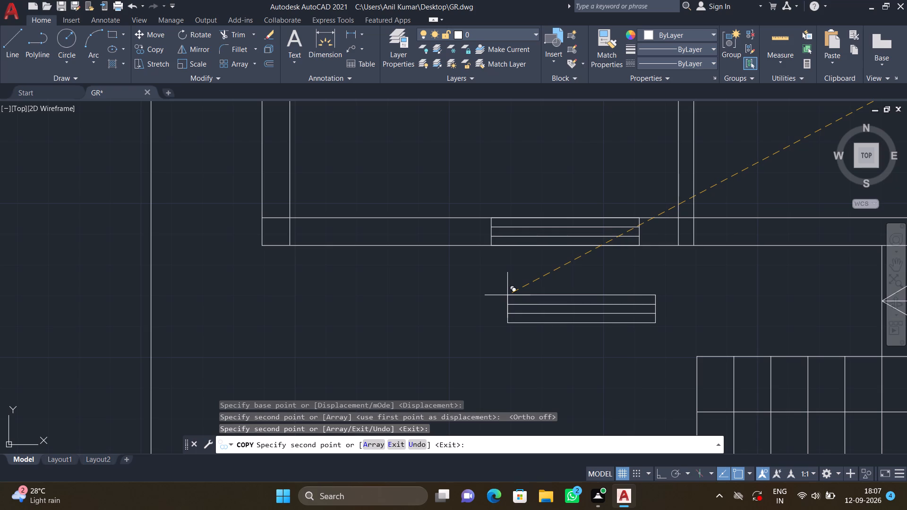
pyautogui.scroll(-2, 507, 295)
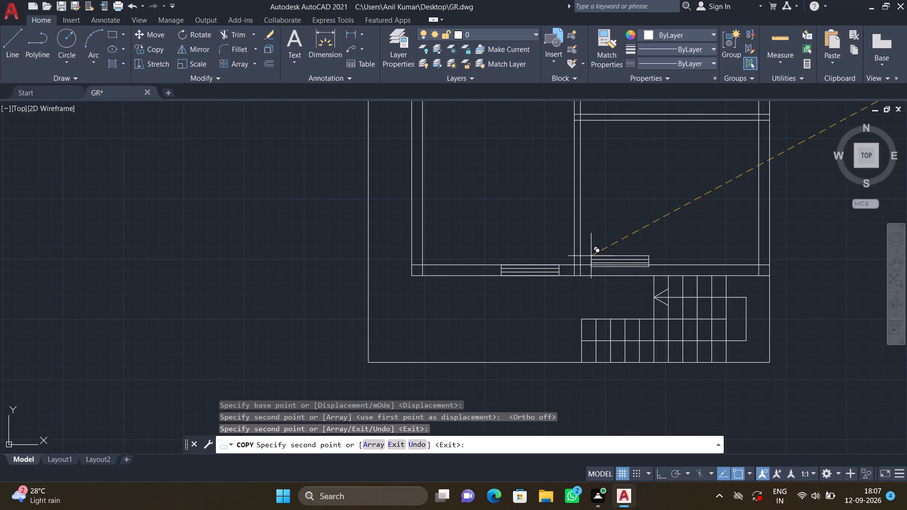
pyautogui.scroll(-1, 592, 254)
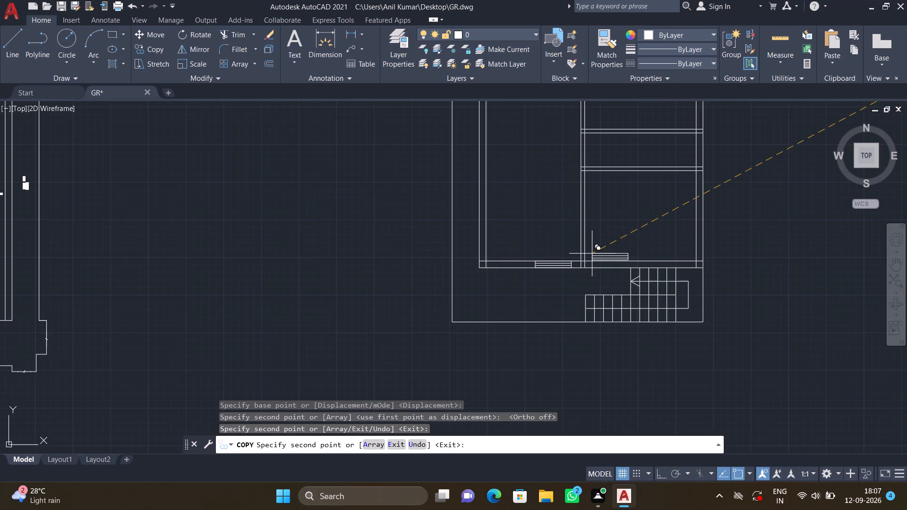
pyautogui.scroll(-2, 596, 247)
pyautogui.moveTo(597, 246); pyautogui.dragTo(563, 297, button='middle')
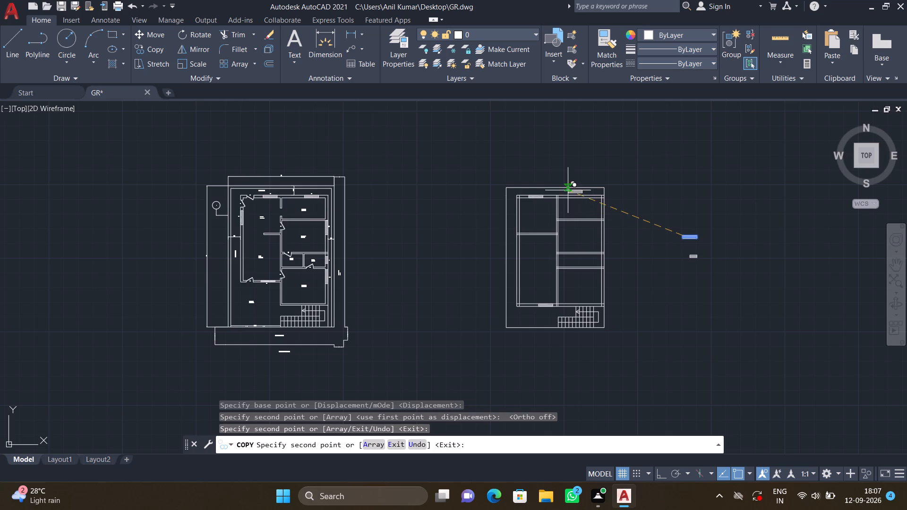
pyautogui.scroll(5, 568, 190)
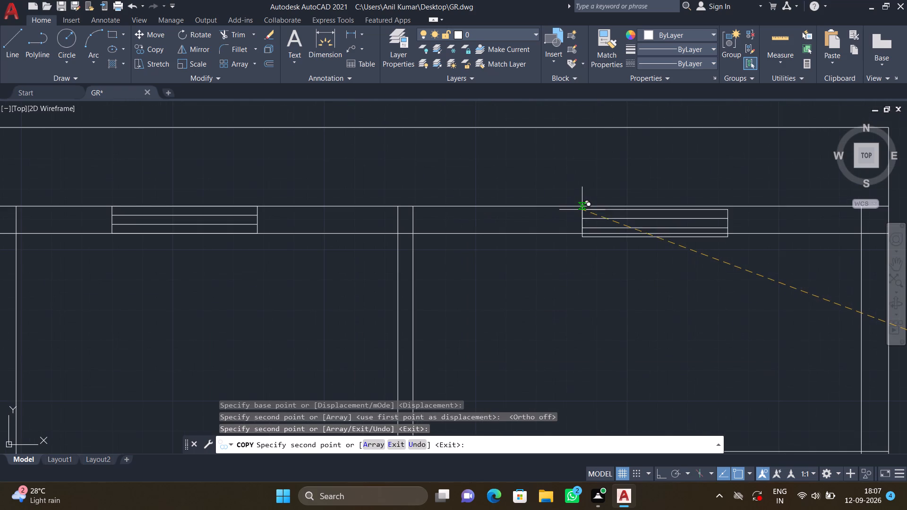
pyautogui.scroll(3, 590, 216)
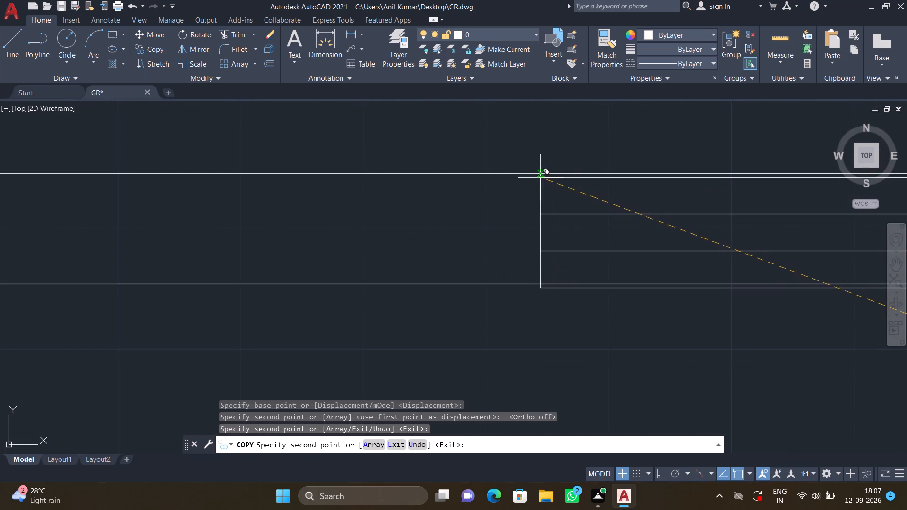
pyautogui.click(538, 173)
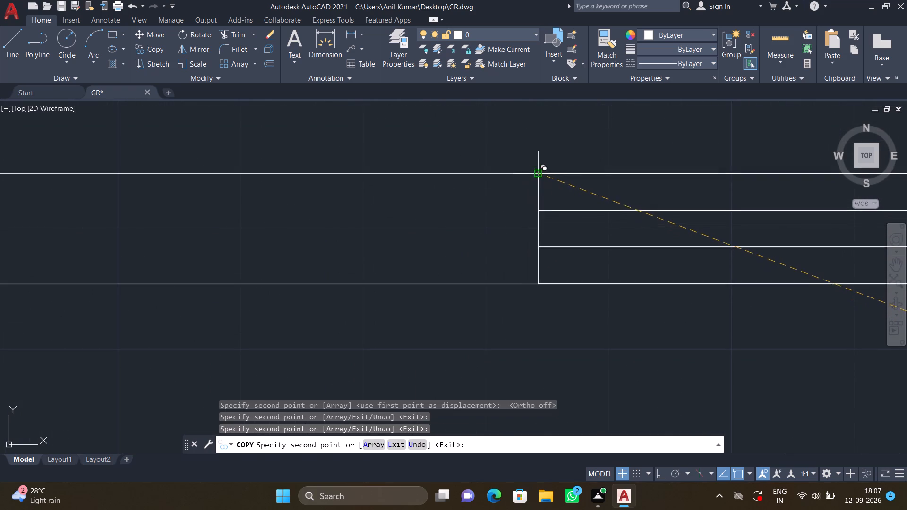
pyautogui.scroll(-3, 543, 232)
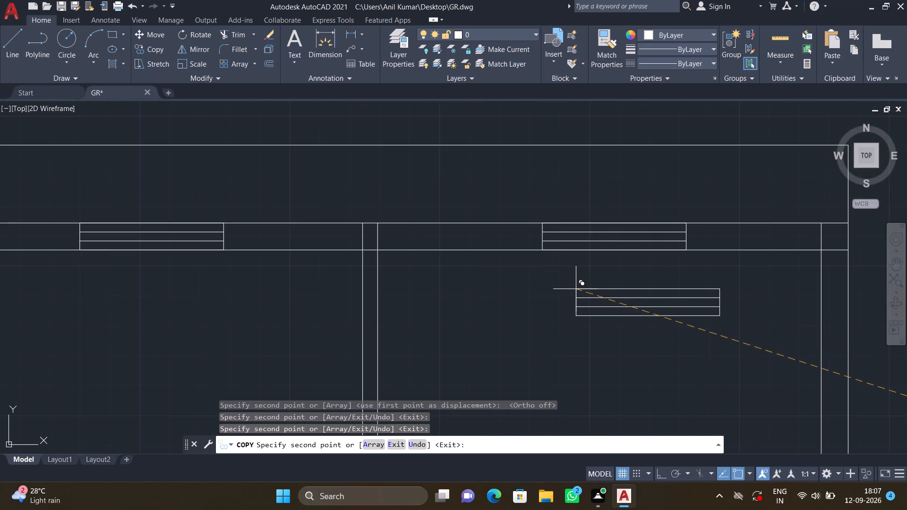
pyautogui.scroll(-2, 579, 290)
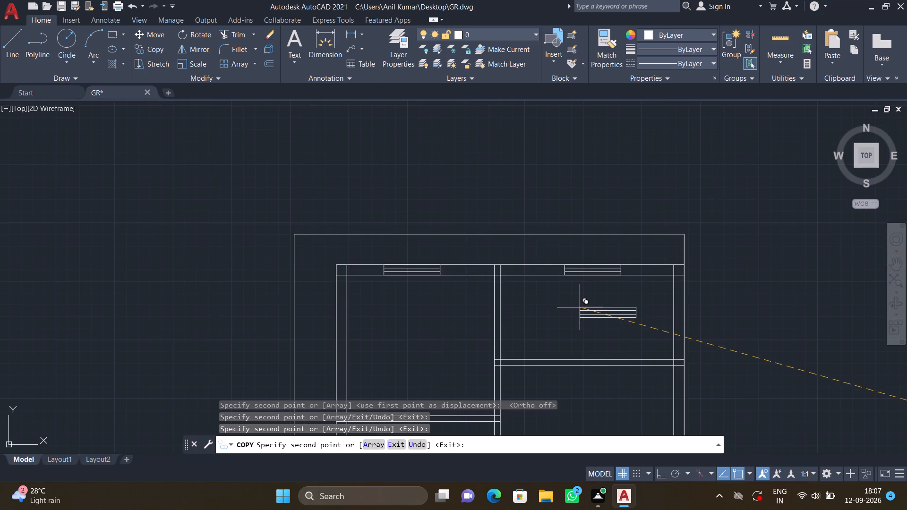
pyautogui.press('Return')
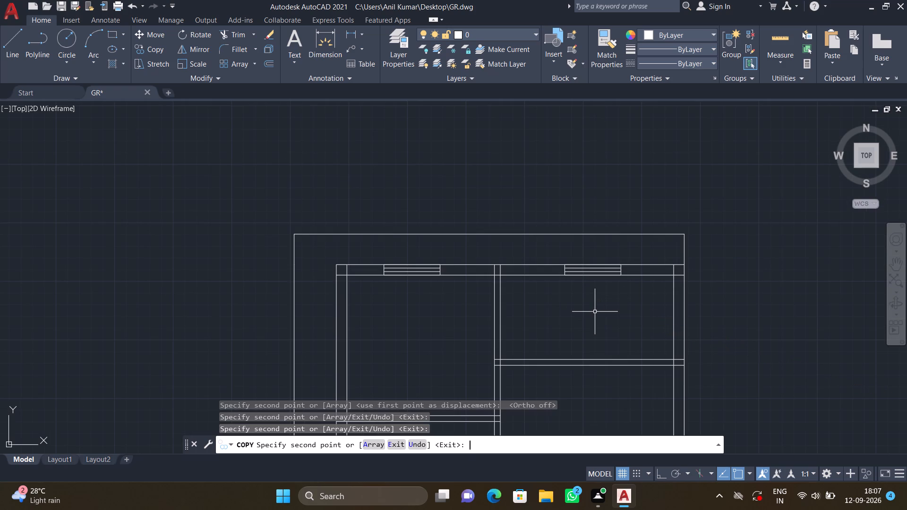
# Rotate the loose 4' window symbol 90° about its top-left corner to stand vertically, with Ortho on.
pyautogui.scroll(-2, 603, 315)
pyautogui.moveTo(728, 353); pyautogui.dragTo(721, 348, button='middle')
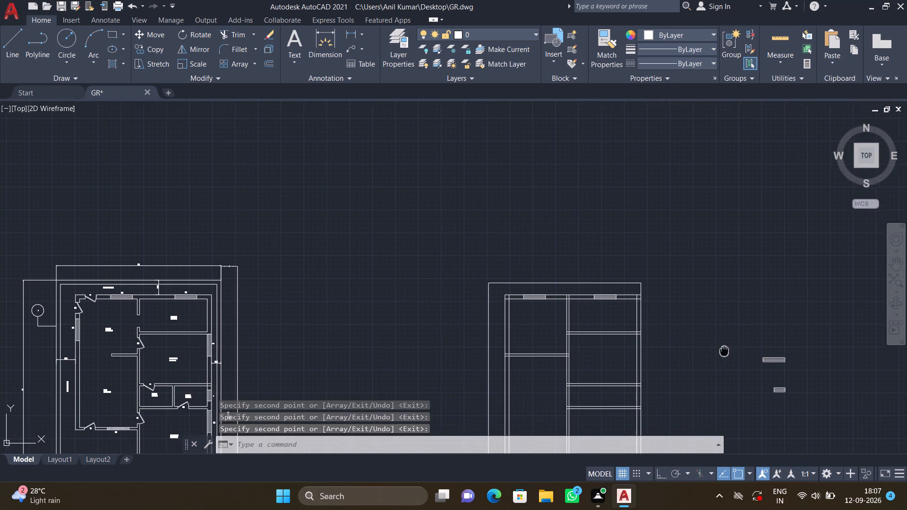
pyautogui.moveTo(721, 348); pyautogui.dragTo(615, 271, button='middle')
pyautogui.scroll(2, 676, 288)
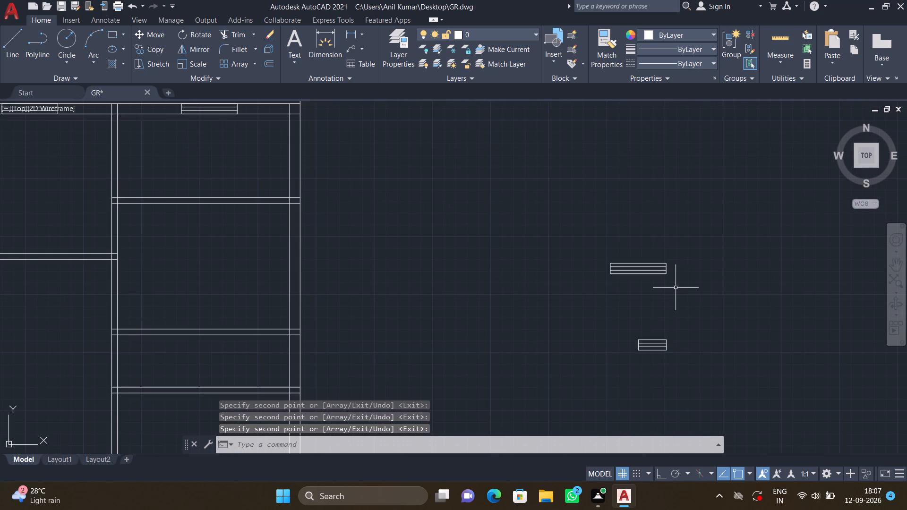
pyautogui.write('RO')
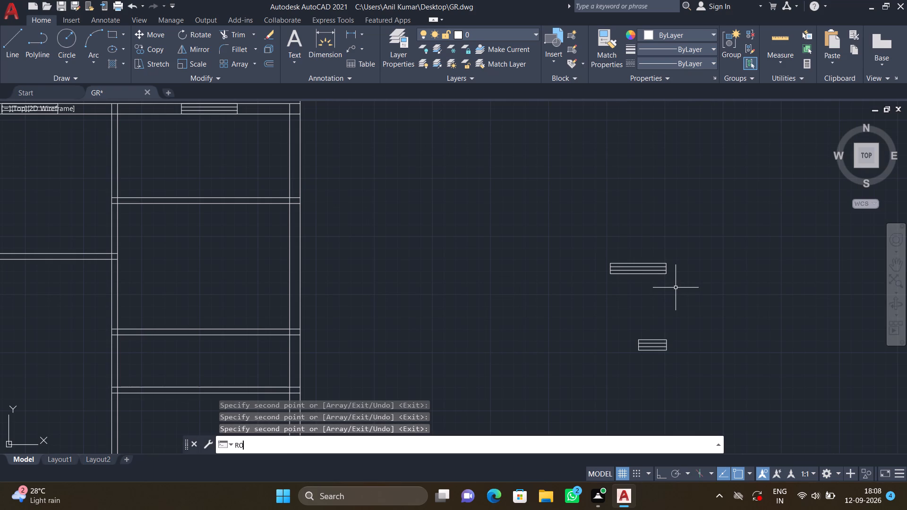
pyautogui.press('Return')
pyautogui.press('F8')
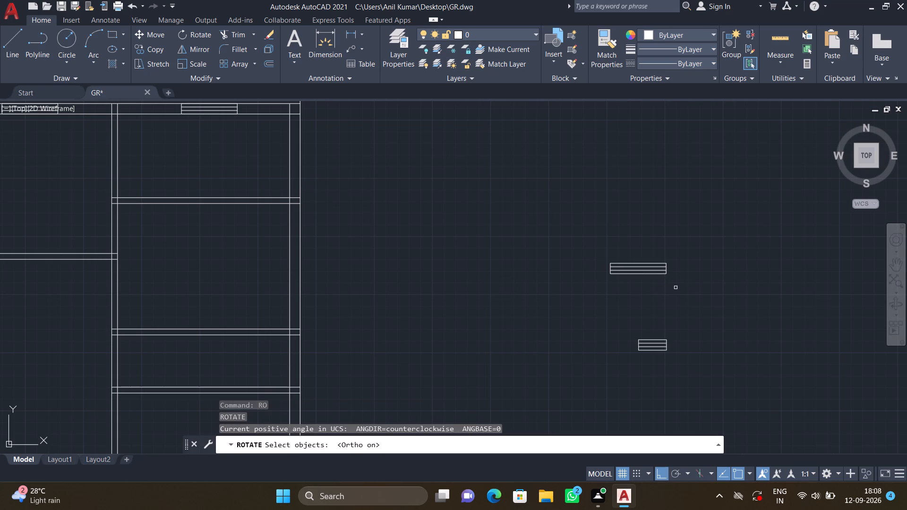
pyautogui.click(676, 287)
pyautogui.click(587, 248)
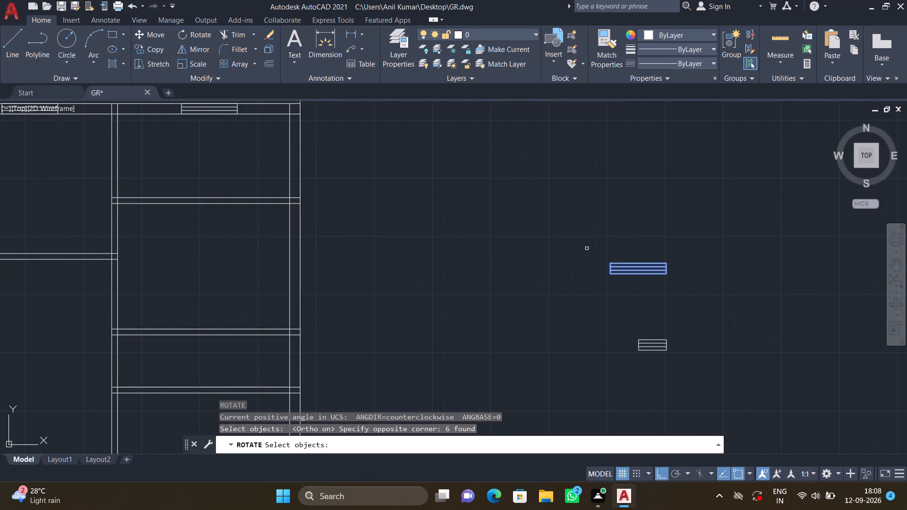
pyautogui.press('Return')
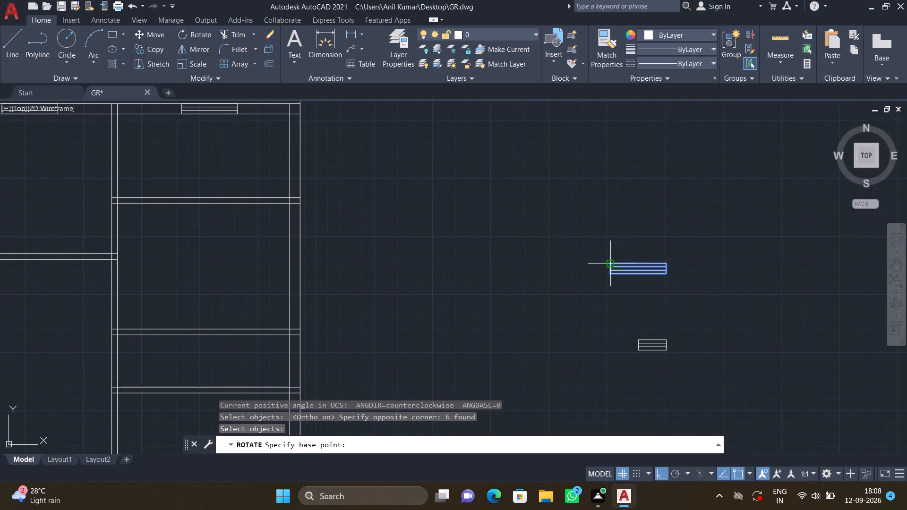
pyautogui.click(612, 265)
pyautogui.click(605, 235)
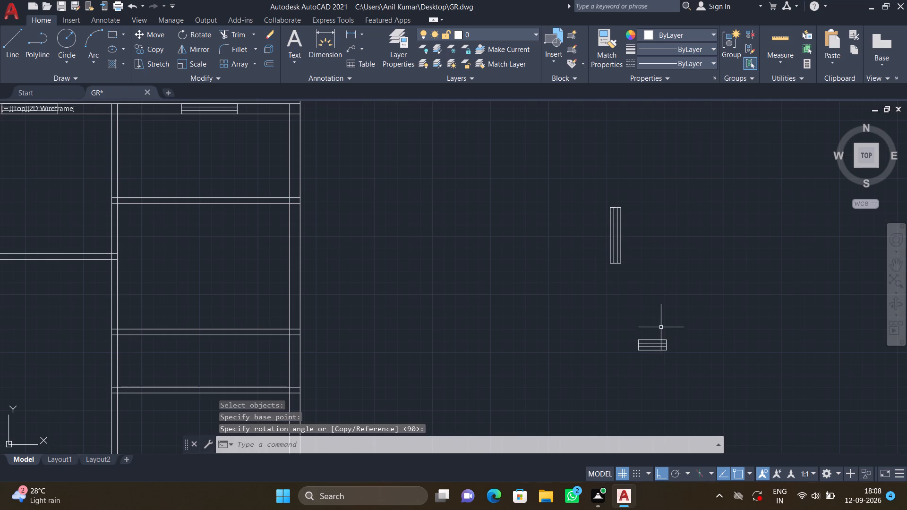
# Rotate the loose 2' window symbol 90° about its top-left corner to stand vertically.
pyautogui.press('space')
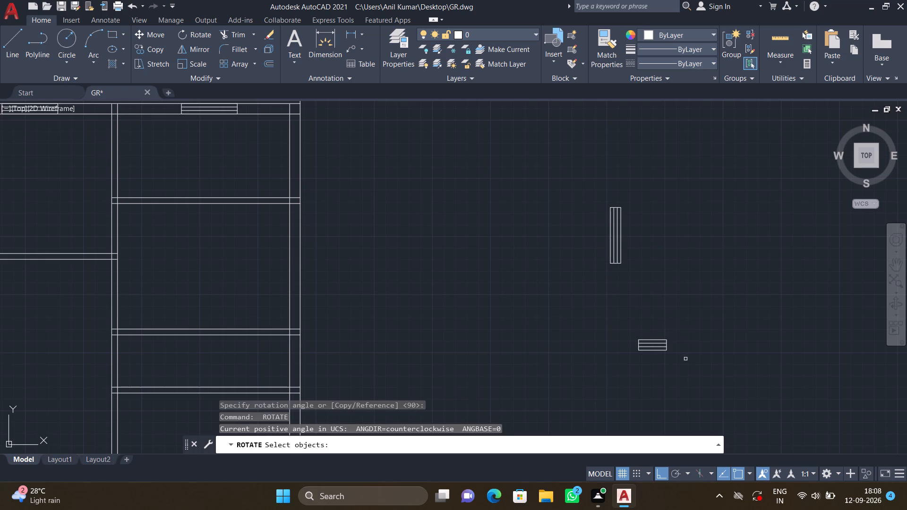
pyautogui.moveTo(686, 359); pyautogui.dragTo(682, 350)
pyautogui.click(630, 323)
pyautogui.press('Return')
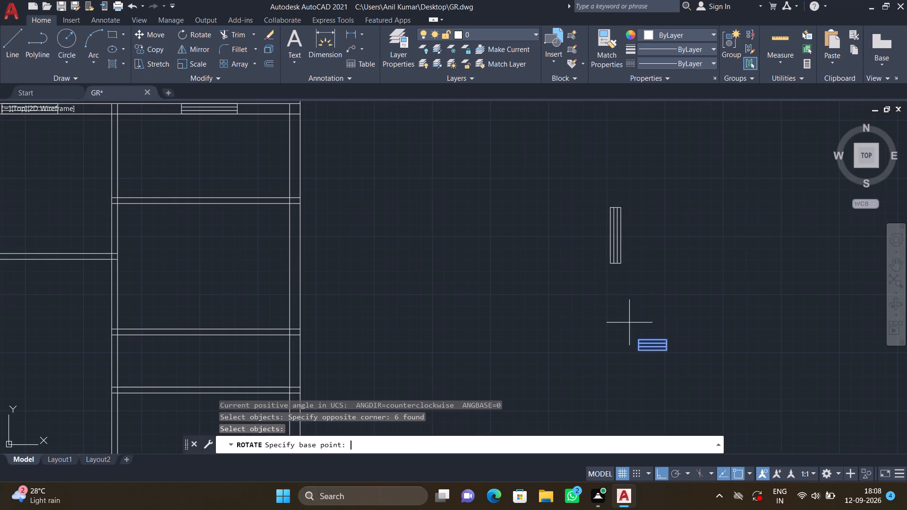
pyautogui.click(641, 340)
pyautogui.click(634, 321)
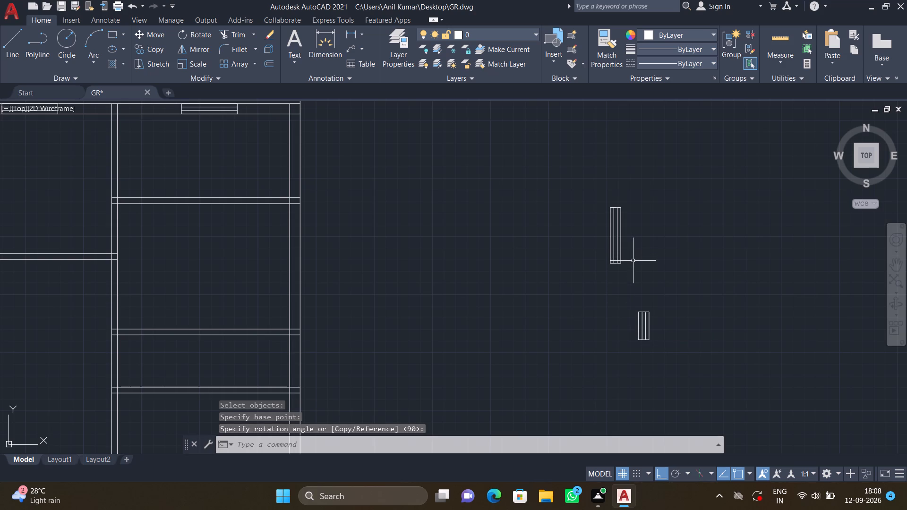
# With Ortho off, copy the vertical 4' window symbol from its top-left corner into the lower-left room's left outer wall, just below the partition.
pyautogui.press('F8')
pyautogui.write('CO')
pyautogui.press('Return')
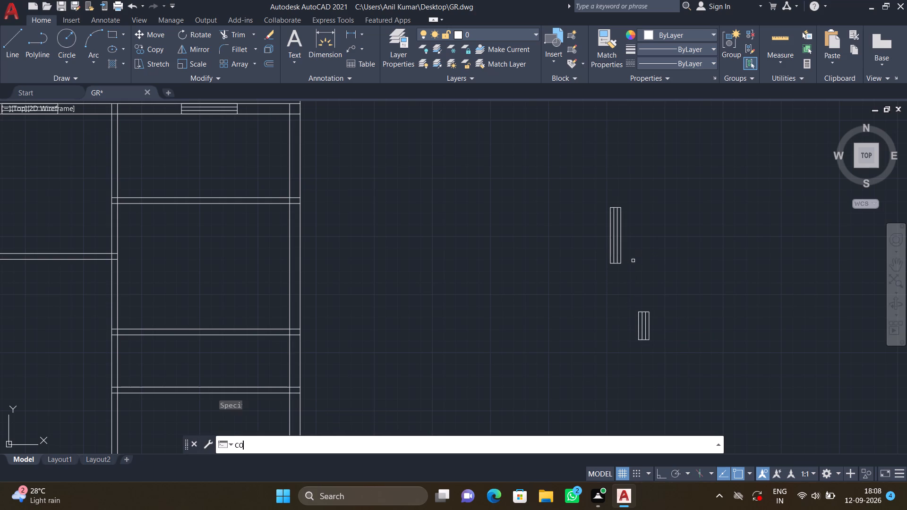
pyautogui.moveTo(633, 282); pyautogui.dragTo(633, 274)
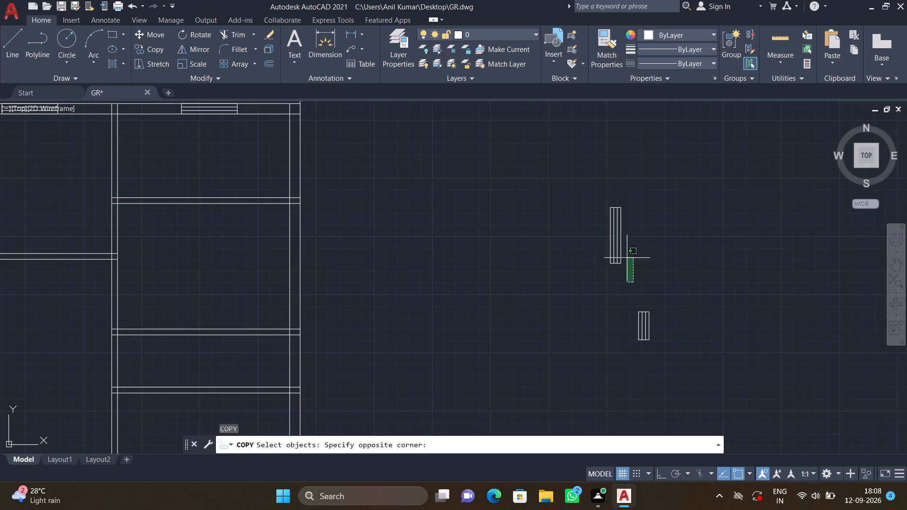
pyautogui.click(597, 196)
pyautogui.press('Return')
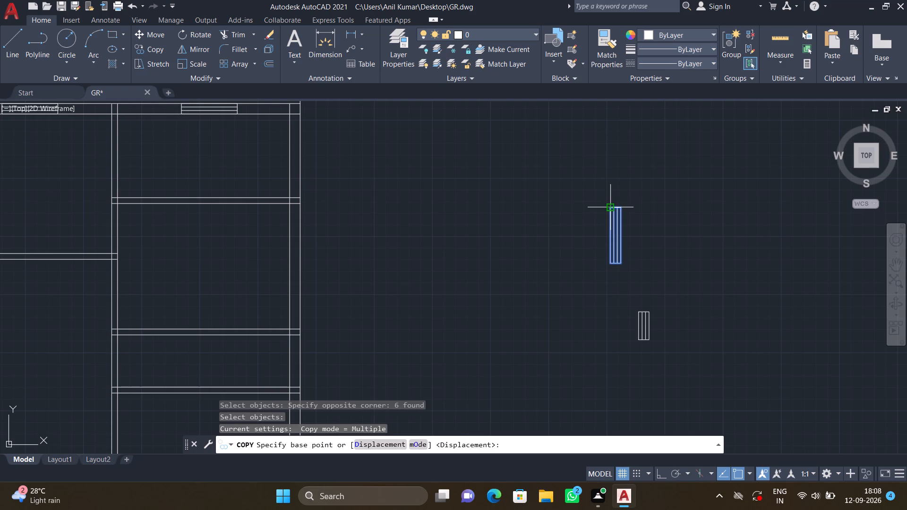
pyautogui.click(610, 209)
pyautogui.scroll(-2, 474, 176)
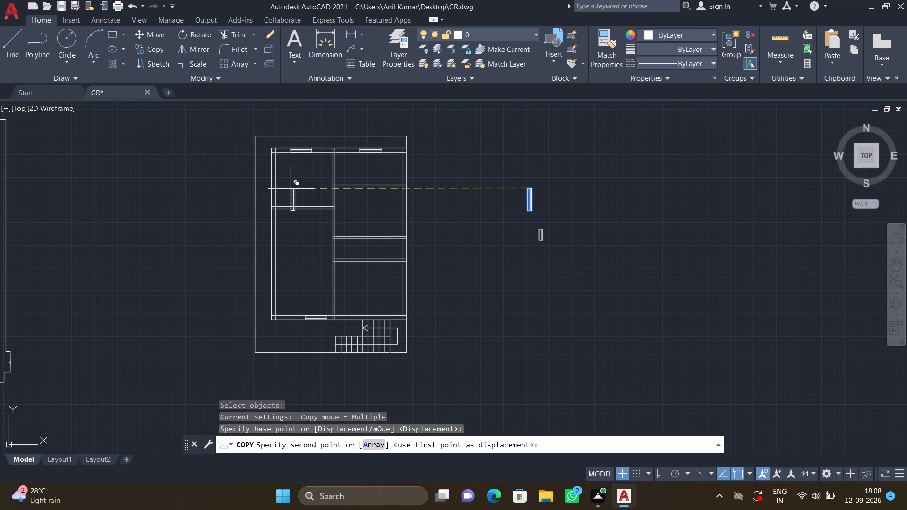
pyautogui.scroll(2, 257, 227)
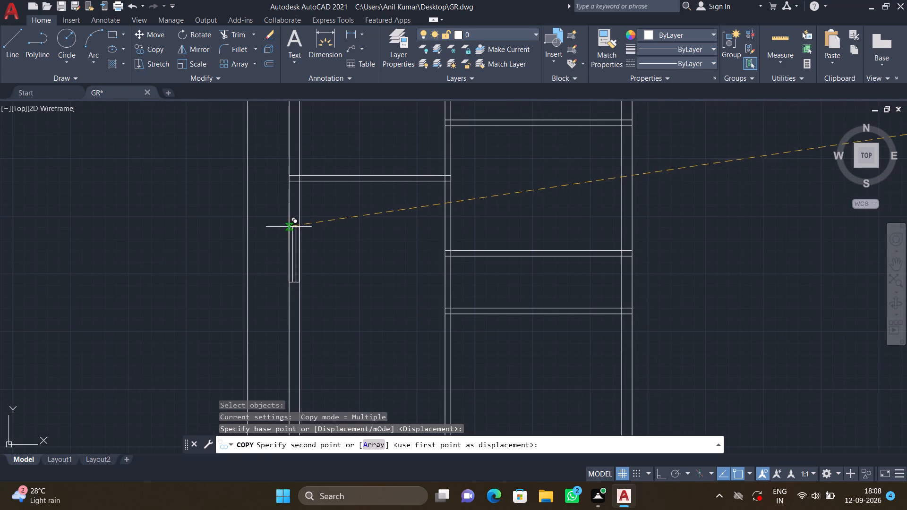
pyautogui.scroll(1, 289, 225)
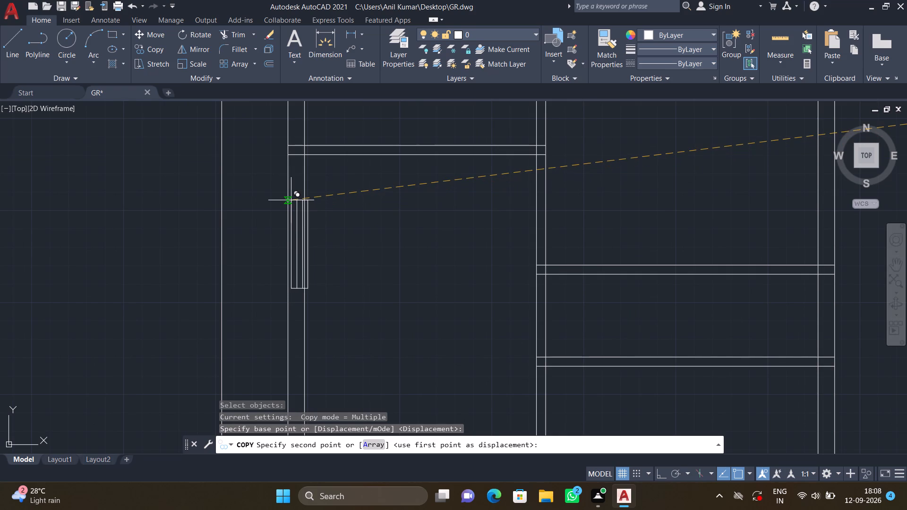
pyautogui.scroll(2, 288, 196)
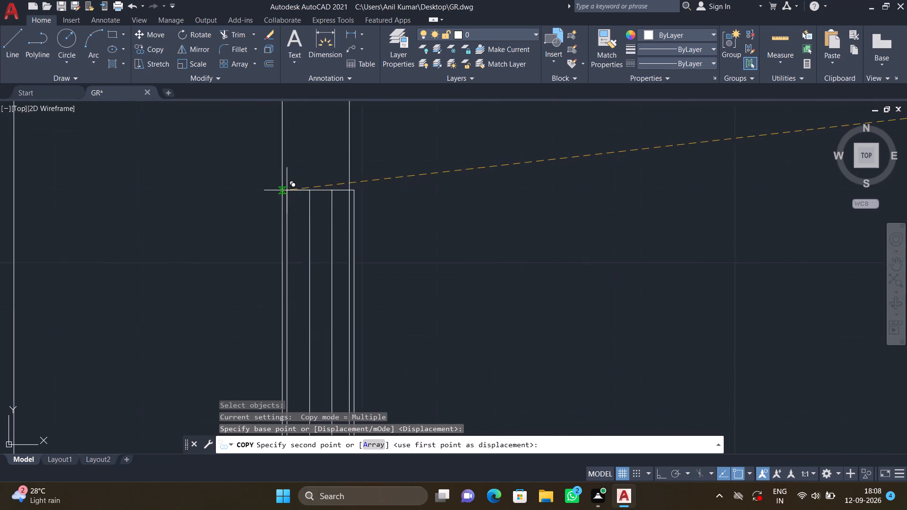
pyautogui.scroll(2, 287, 190)
pyautogui.click(277, 171)
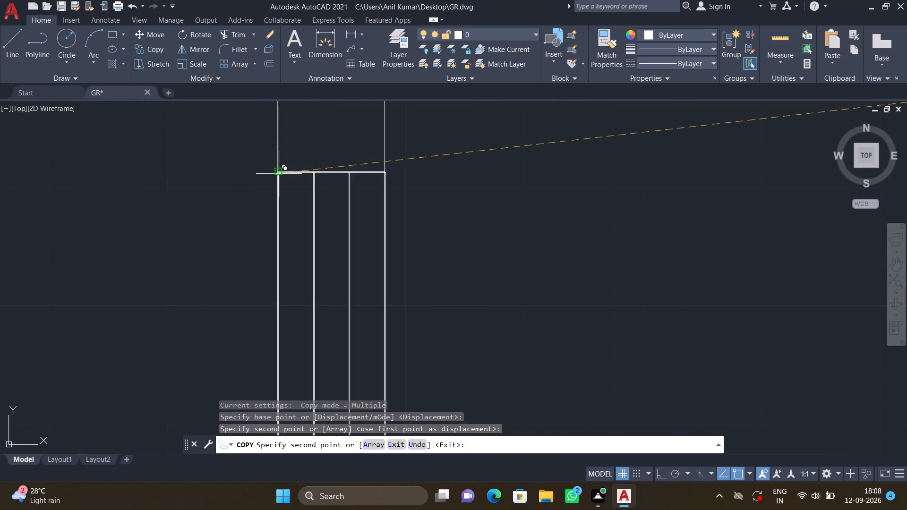
# Place a second copy of the vertical 4' window symbol farther down the lower-left room's left outer wall.
pyautogui.scroll(-3, 291, 186)
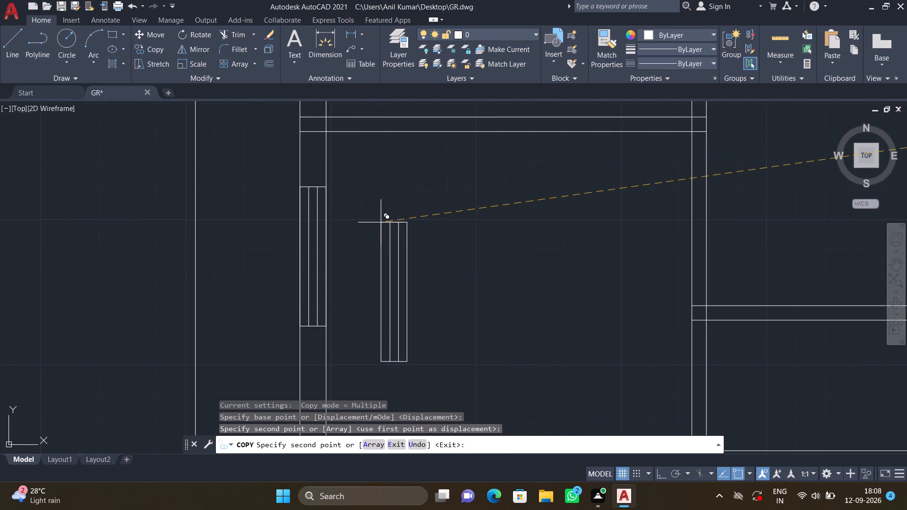
pyautogui.scroll(-2, 380, 222)
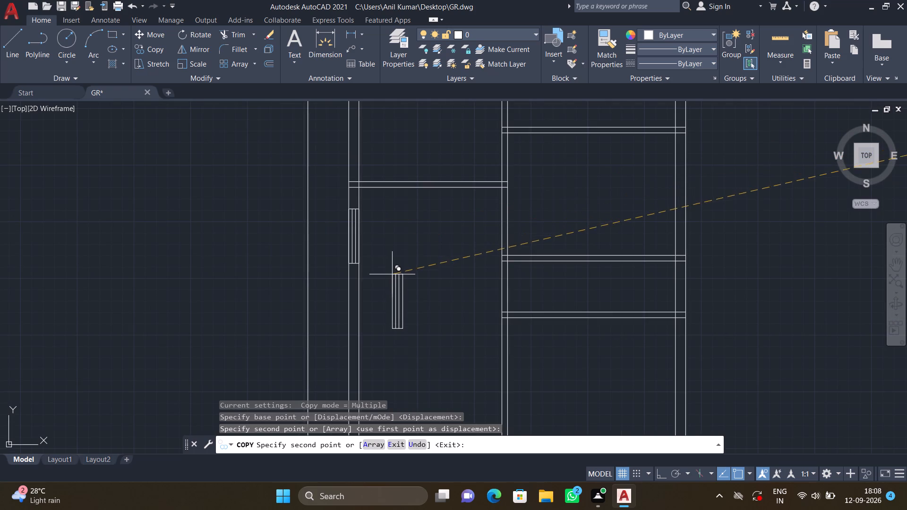
pyautogui.scroll(-2, 392, 275)
pyautogui.moveTo(390, 289); pyautogui.dragTo(399, 244, button='middle')
pyautogui.scroll(3, 385, 263)
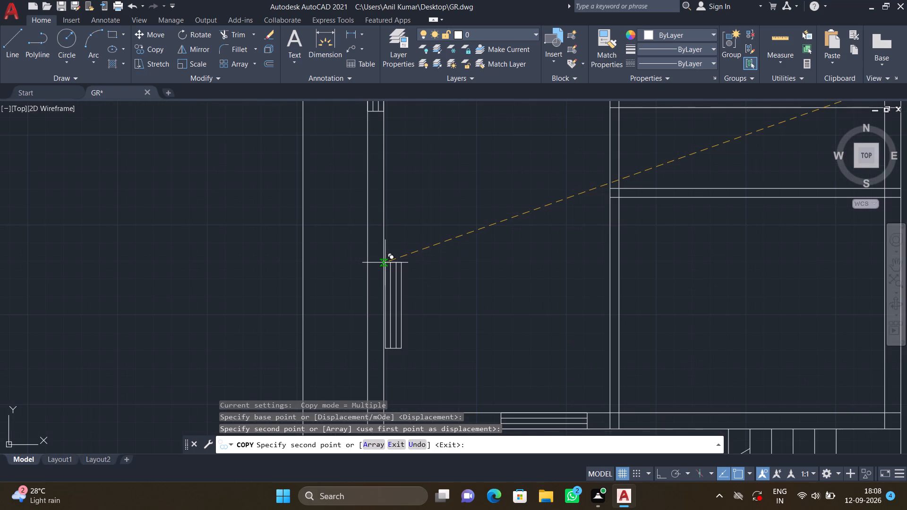
pyautogui.scroll(2, 375, 246)
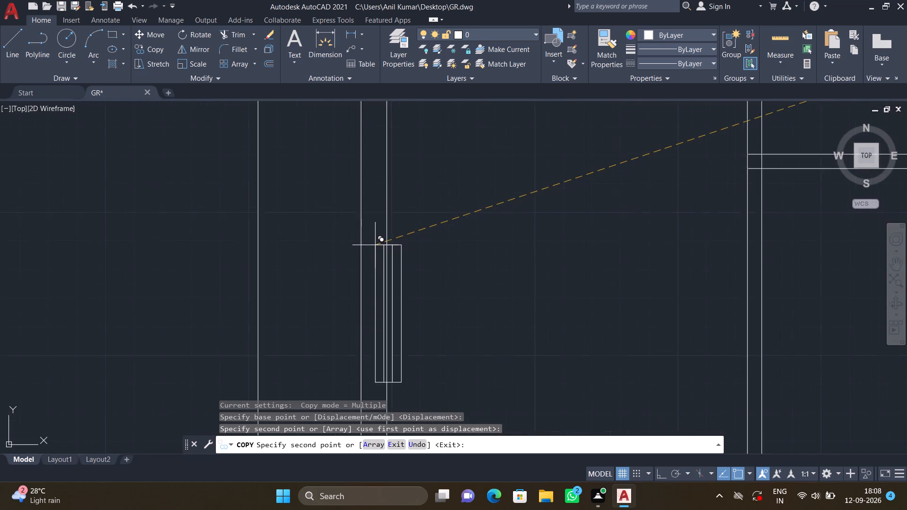
pyautogui.scroll(1, 370, 245)
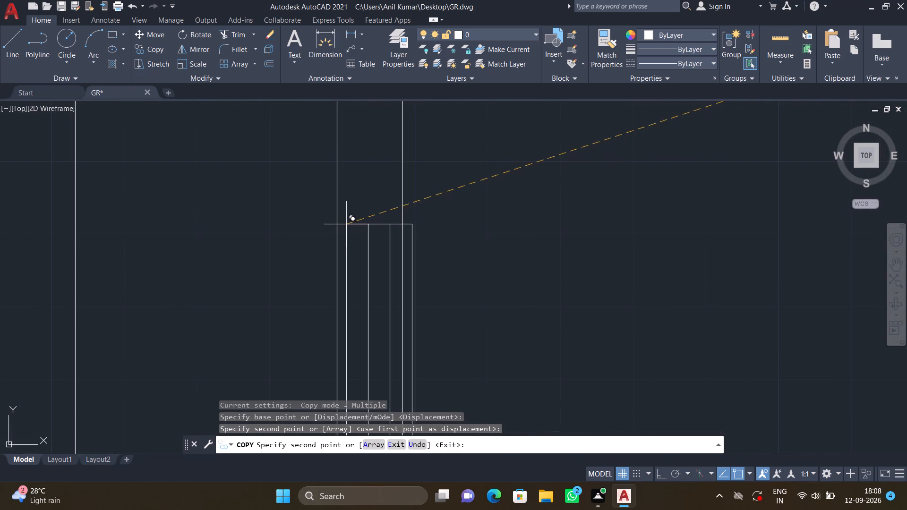
pyautogui.click(338, 221)
pyautogui.scroll(-2, 391, 215)
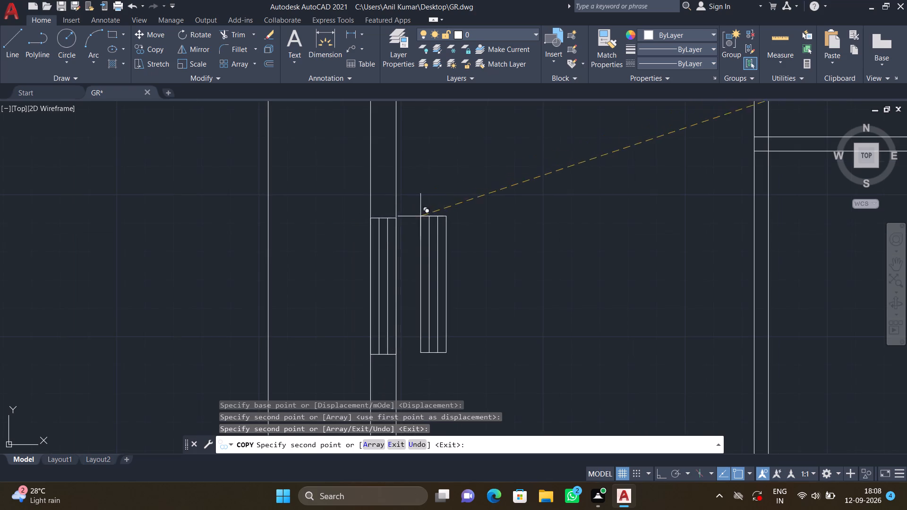
pyautogui.scroll(-2, 436, 216)
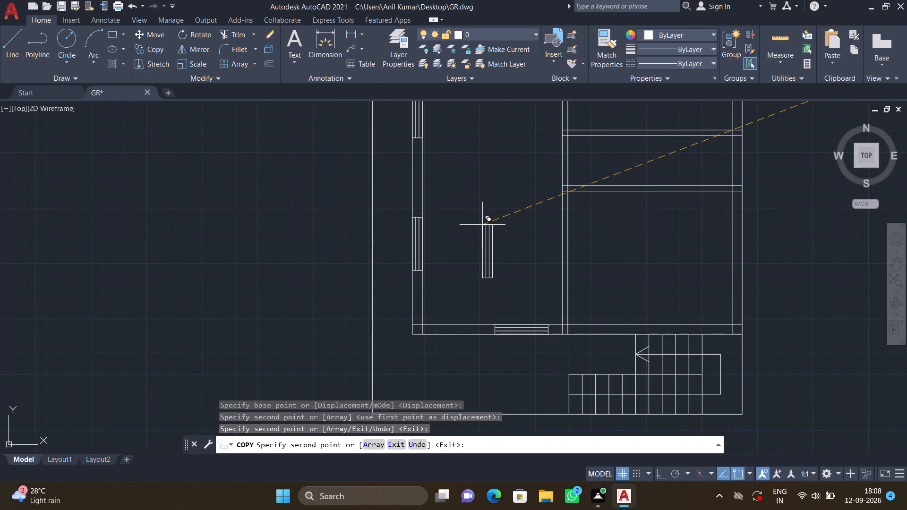
# Place a copy of the vertical 4' window symbol in the lower-right room's right outer wall, just below the partition.
pyautogui.scroll(-1, 537, 229)
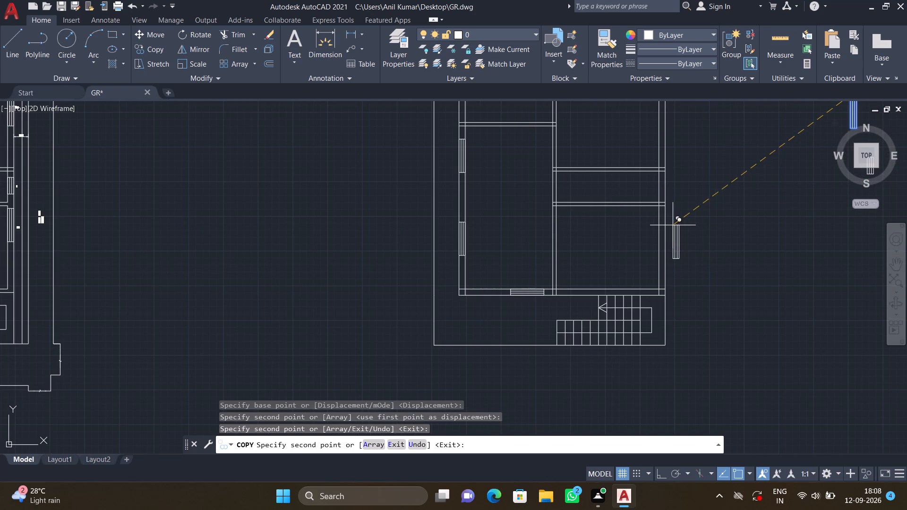
pyautogui.scroll(4, 661, 206)
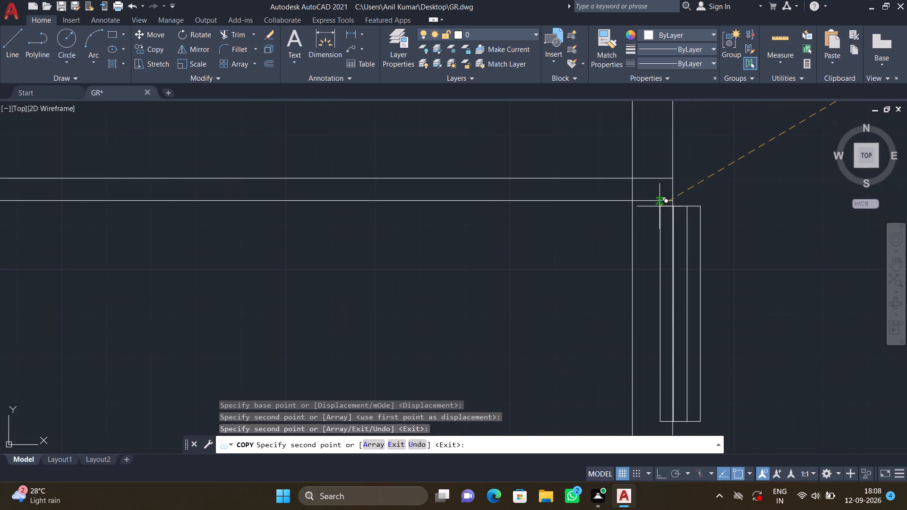
pyautogui.scroll(2, 658, 207)
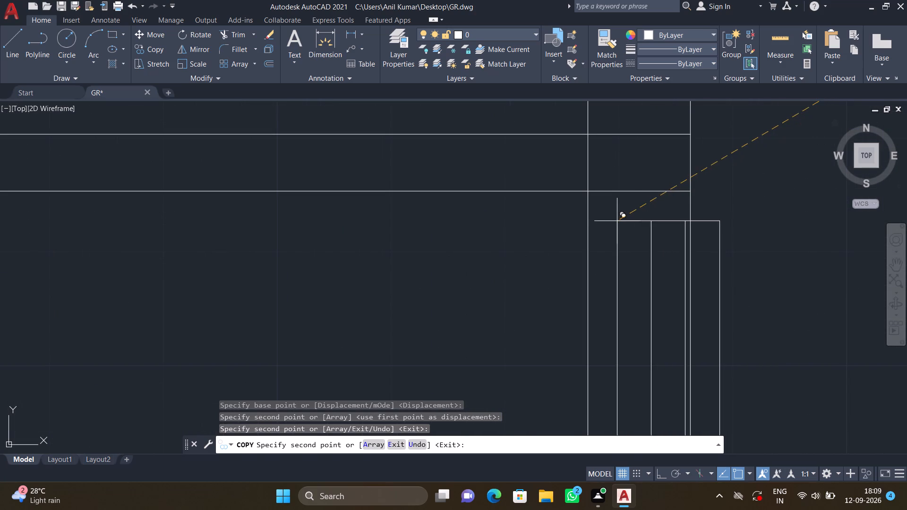
pyautogui.scroll(2, 602, 219)
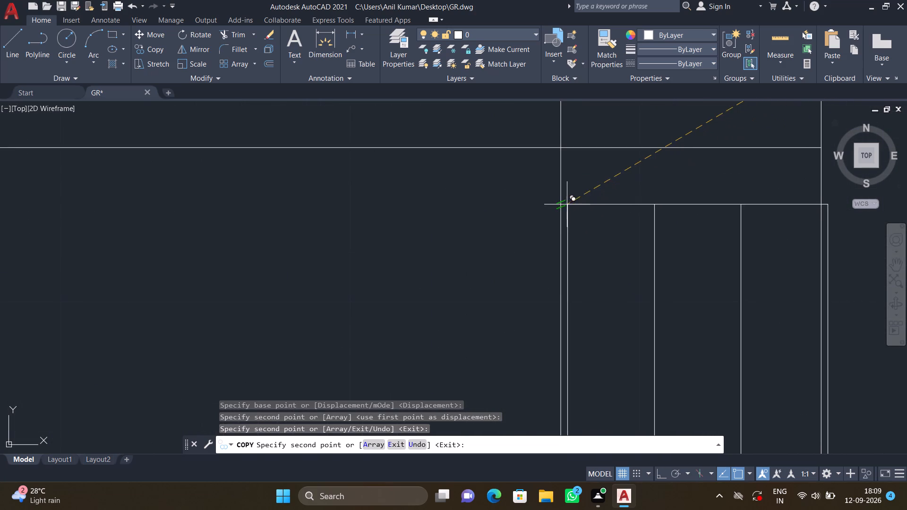
pyautogui.click(560, 202)
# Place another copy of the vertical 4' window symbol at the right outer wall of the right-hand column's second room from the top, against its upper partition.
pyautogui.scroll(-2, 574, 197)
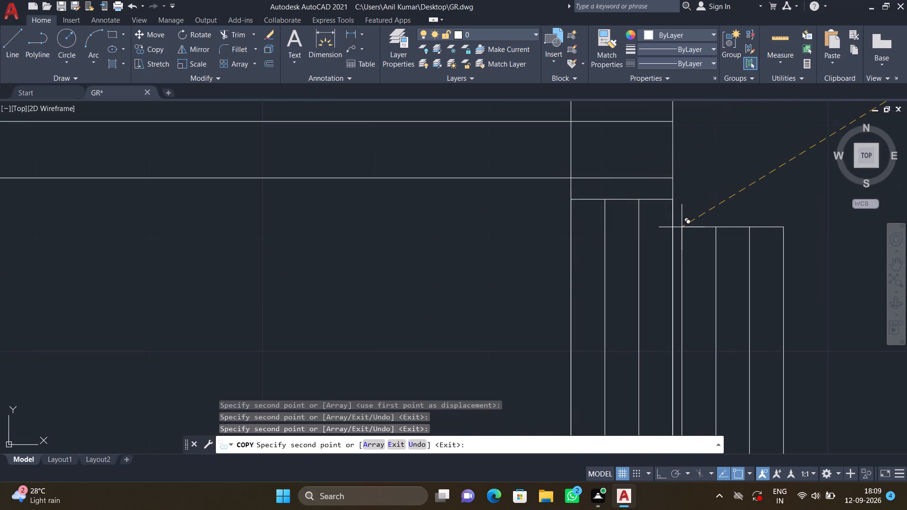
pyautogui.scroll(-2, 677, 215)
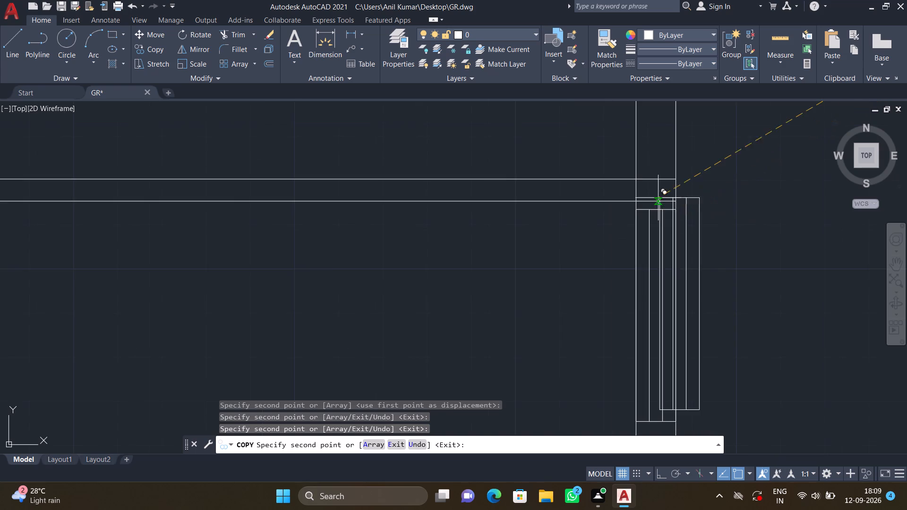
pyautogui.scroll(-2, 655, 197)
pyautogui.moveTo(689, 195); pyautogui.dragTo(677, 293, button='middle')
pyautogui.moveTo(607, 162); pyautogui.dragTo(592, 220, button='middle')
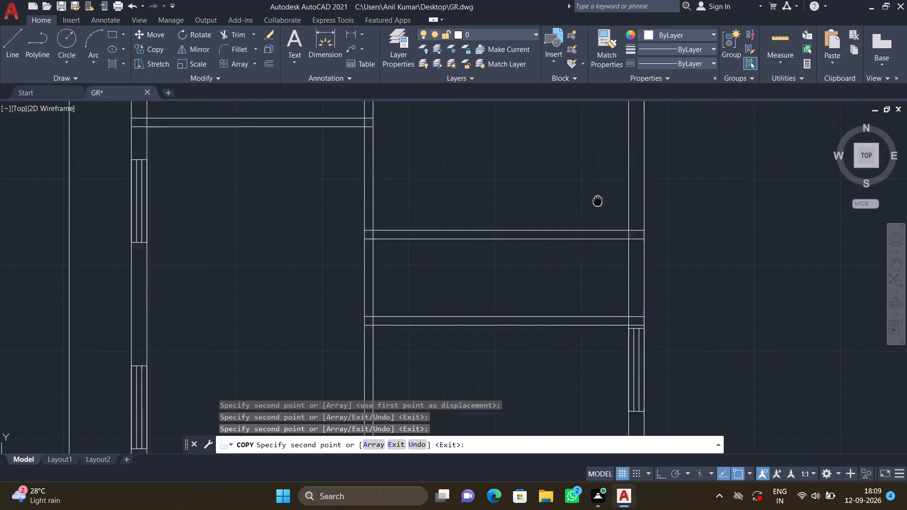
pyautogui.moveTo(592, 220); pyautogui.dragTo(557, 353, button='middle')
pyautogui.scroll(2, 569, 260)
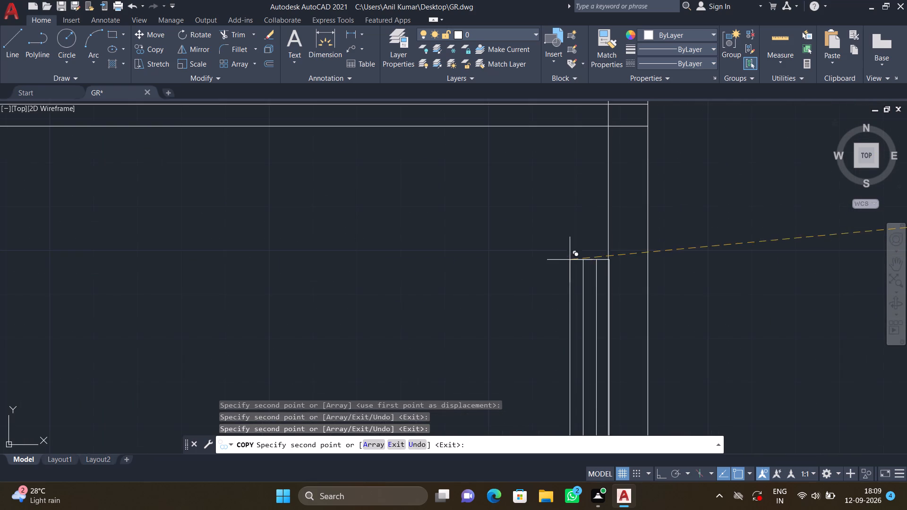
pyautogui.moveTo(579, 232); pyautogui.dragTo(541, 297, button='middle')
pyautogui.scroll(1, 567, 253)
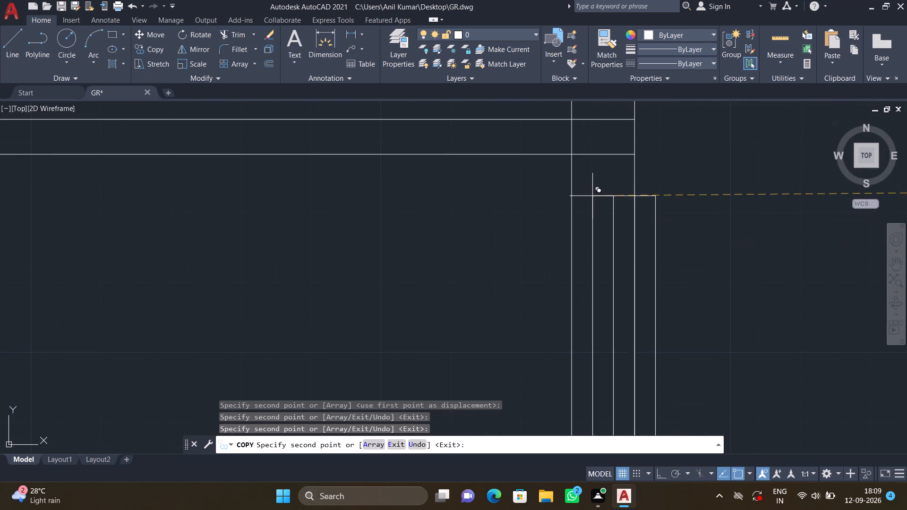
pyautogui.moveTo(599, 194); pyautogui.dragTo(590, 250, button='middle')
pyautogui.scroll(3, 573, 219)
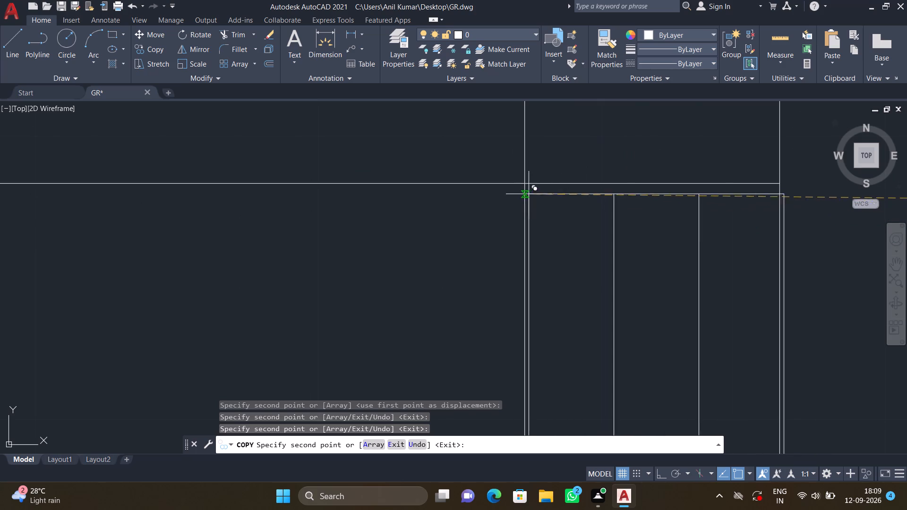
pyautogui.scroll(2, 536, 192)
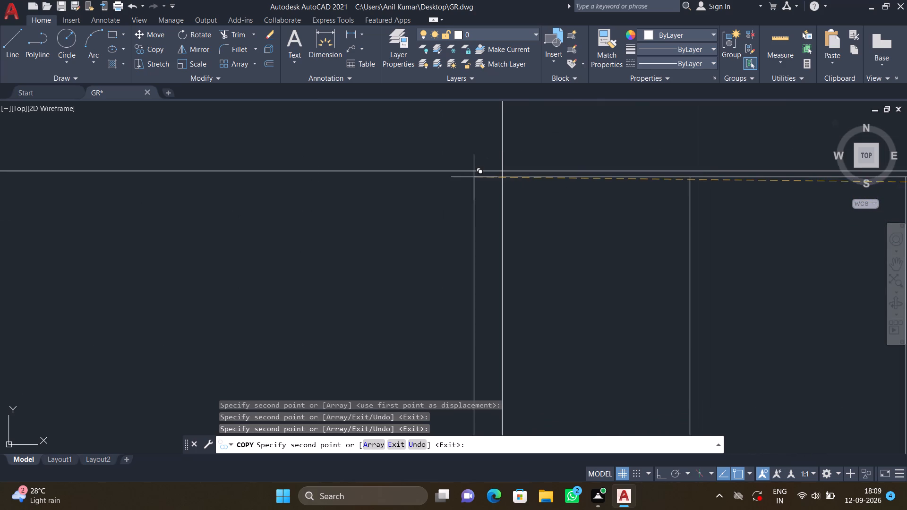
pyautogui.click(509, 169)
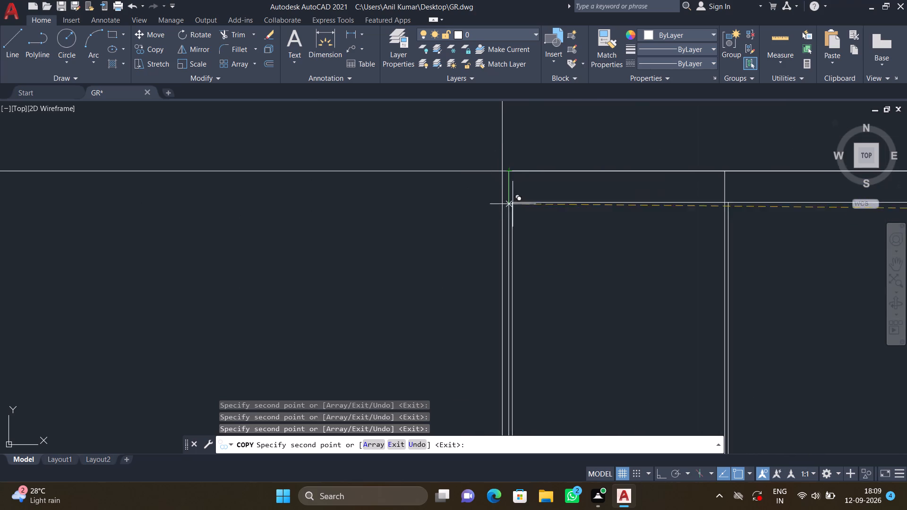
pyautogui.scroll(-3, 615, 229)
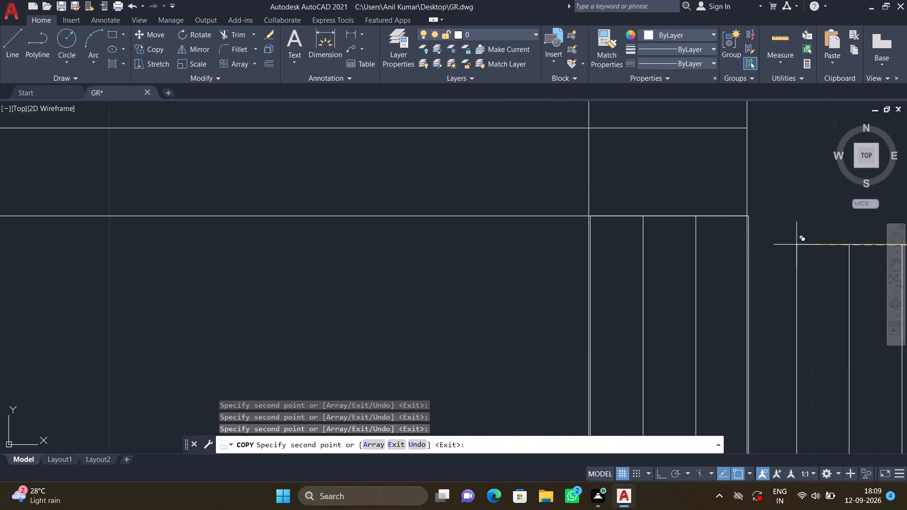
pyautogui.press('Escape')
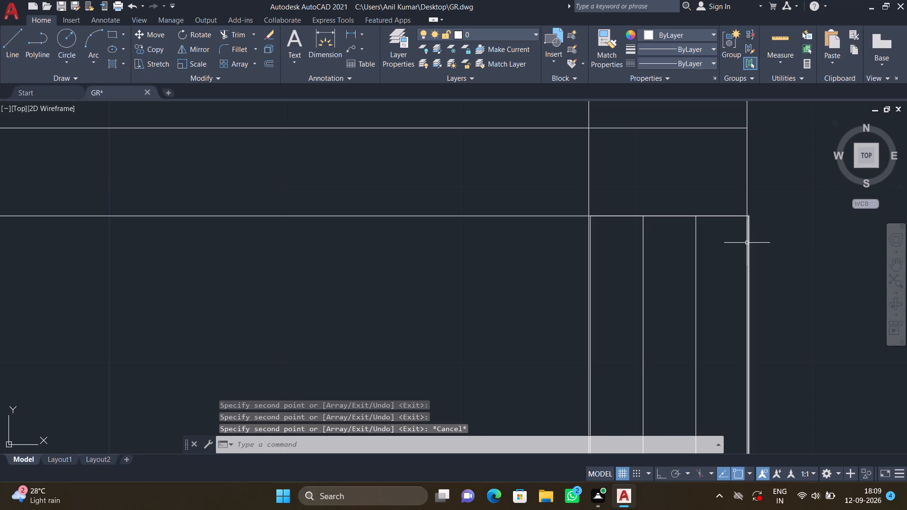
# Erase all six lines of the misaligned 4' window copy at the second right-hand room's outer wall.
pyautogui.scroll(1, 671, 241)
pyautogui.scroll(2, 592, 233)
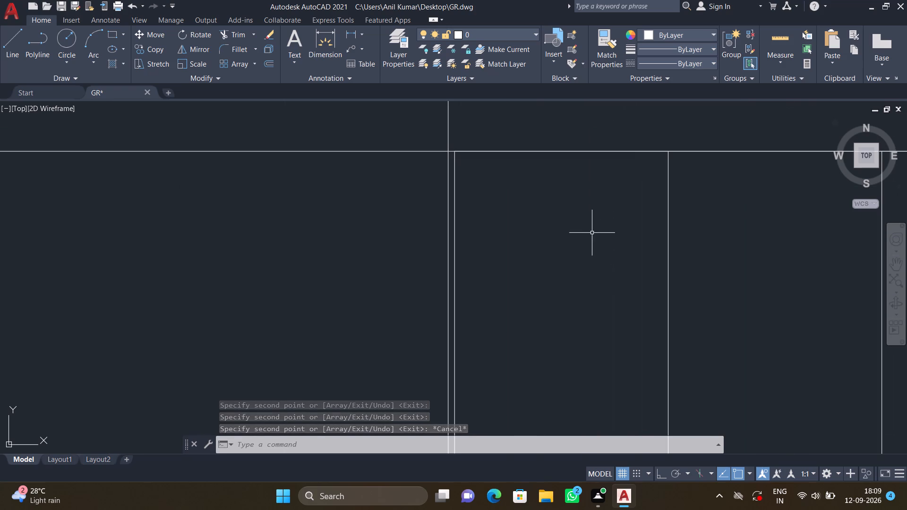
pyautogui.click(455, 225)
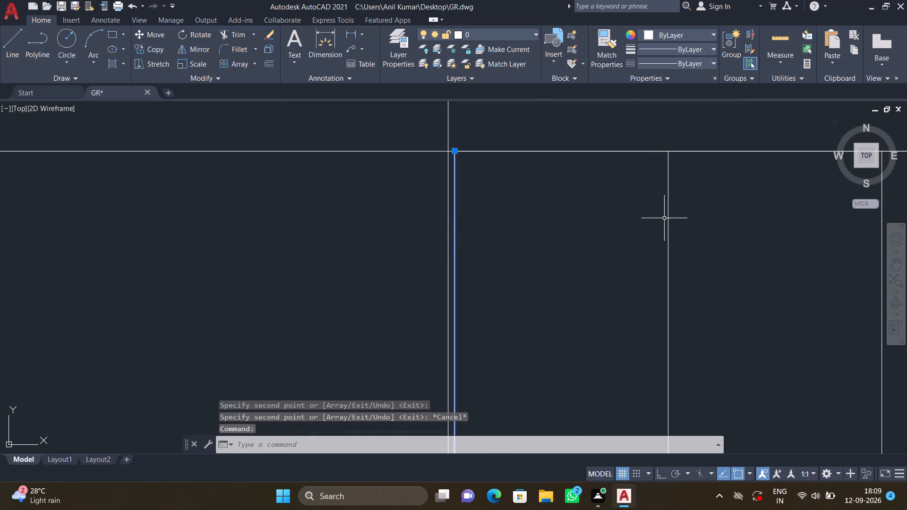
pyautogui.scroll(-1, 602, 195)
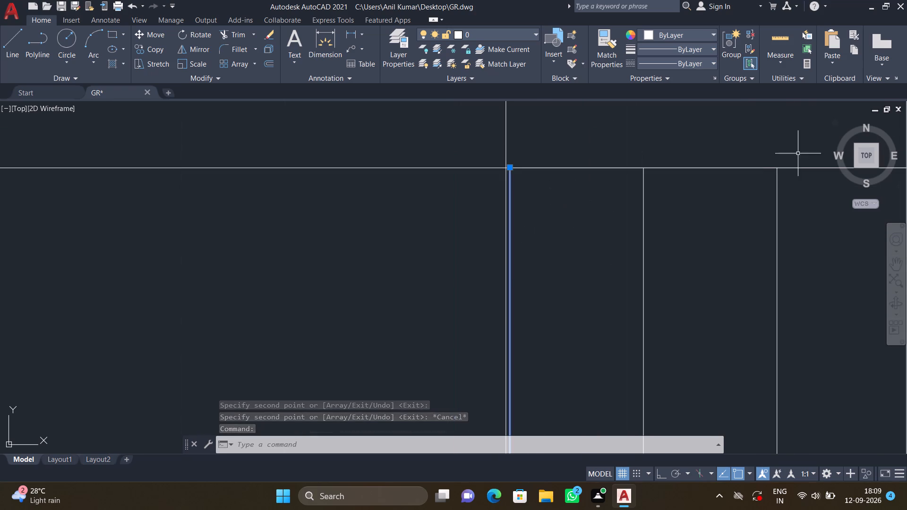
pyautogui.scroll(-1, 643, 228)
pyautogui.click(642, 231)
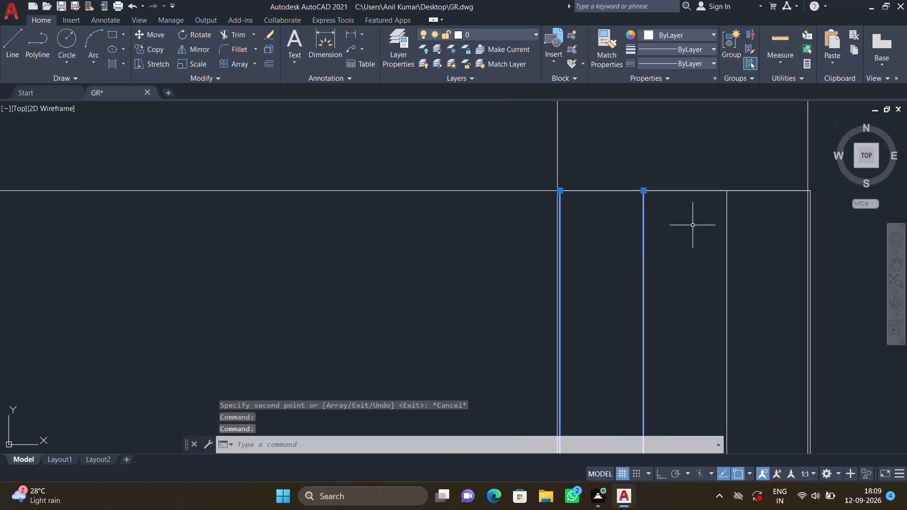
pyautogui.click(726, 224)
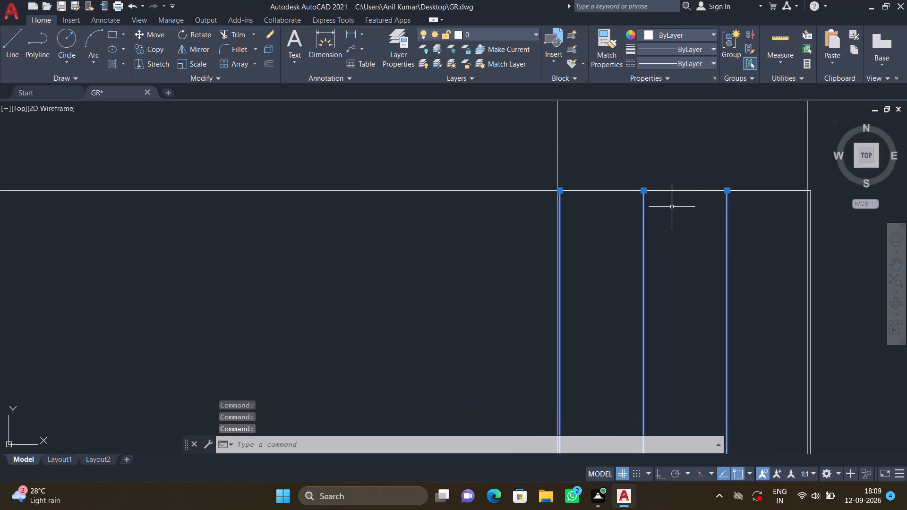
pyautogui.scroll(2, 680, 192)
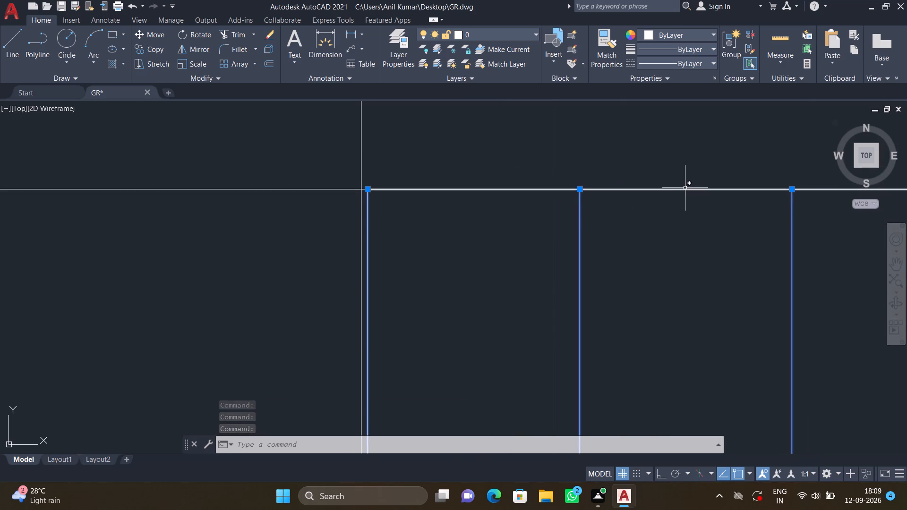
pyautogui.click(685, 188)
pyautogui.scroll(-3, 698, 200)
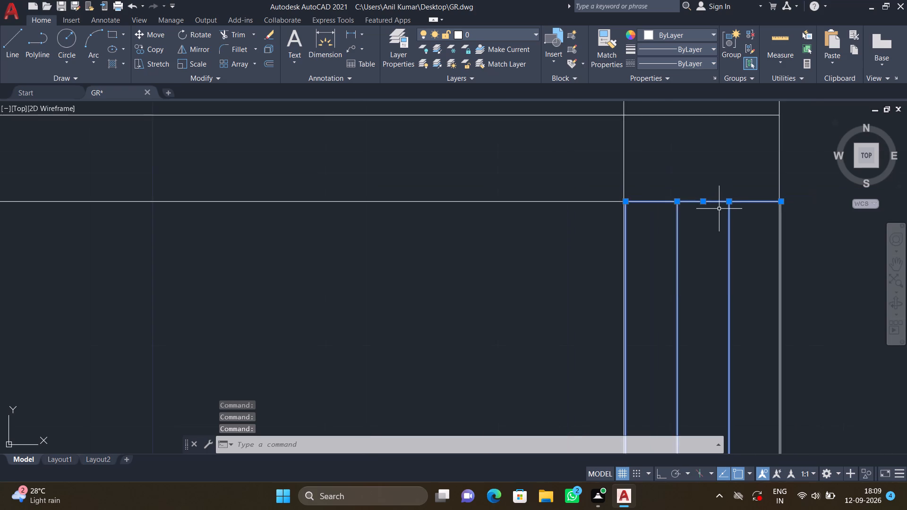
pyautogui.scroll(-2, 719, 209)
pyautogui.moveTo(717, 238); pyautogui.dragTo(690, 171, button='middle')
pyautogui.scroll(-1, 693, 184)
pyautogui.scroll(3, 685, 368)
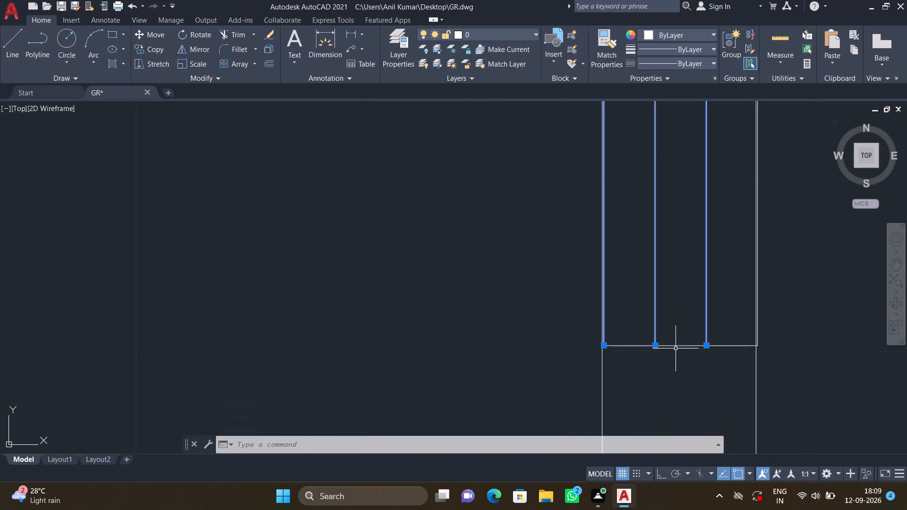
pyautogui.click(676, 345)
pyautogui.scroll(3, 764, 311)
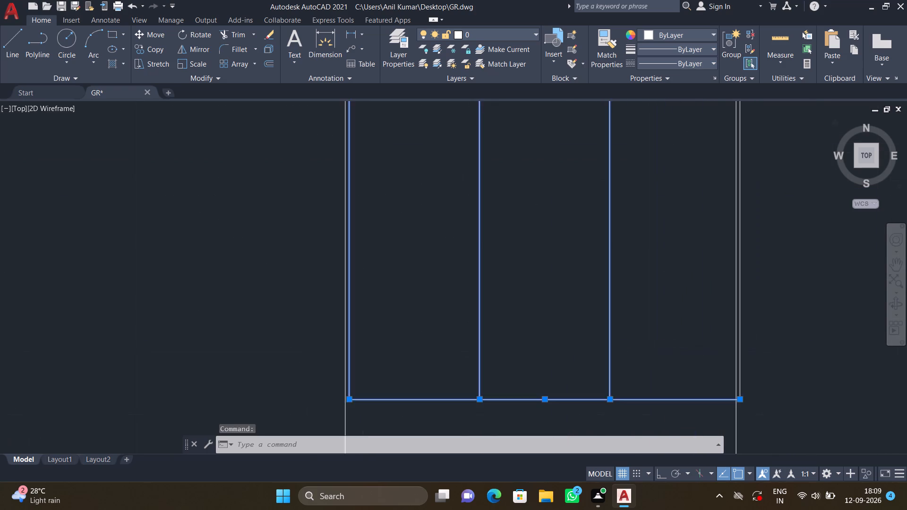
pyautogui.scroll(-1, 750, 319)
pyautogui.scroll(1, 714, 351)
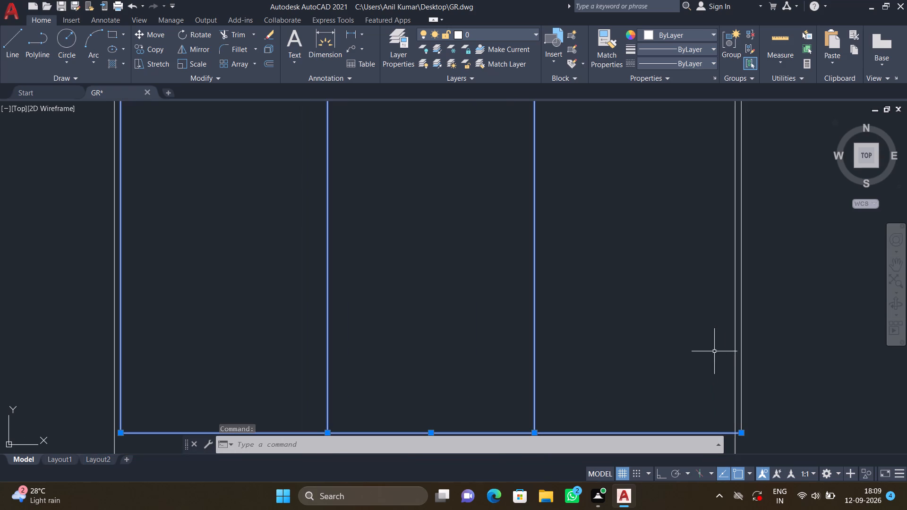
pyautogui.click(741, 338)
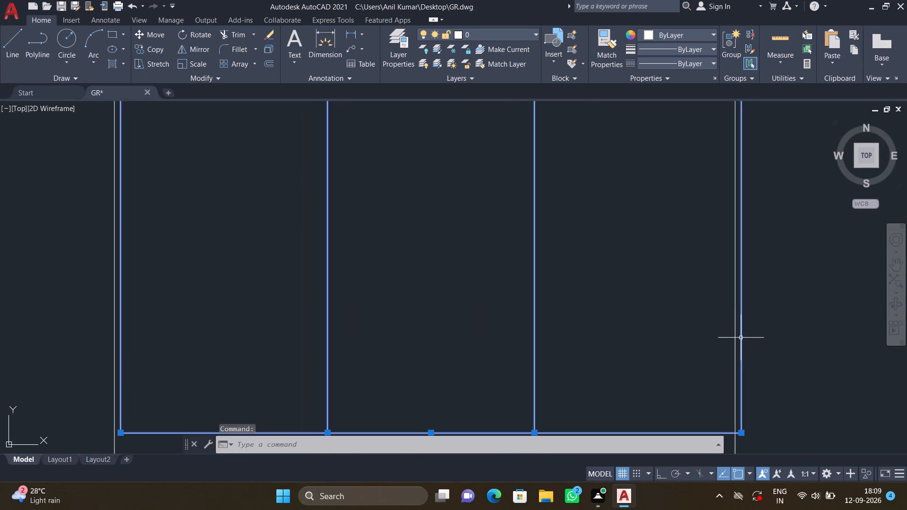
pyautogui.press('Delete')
# Copy the vertical 4' window symbol into the second right-hand room's right outer wall, its top-left corner where the wall's inner line meets the upper partition.
pyautogui.scroll(-7, 738, 333)
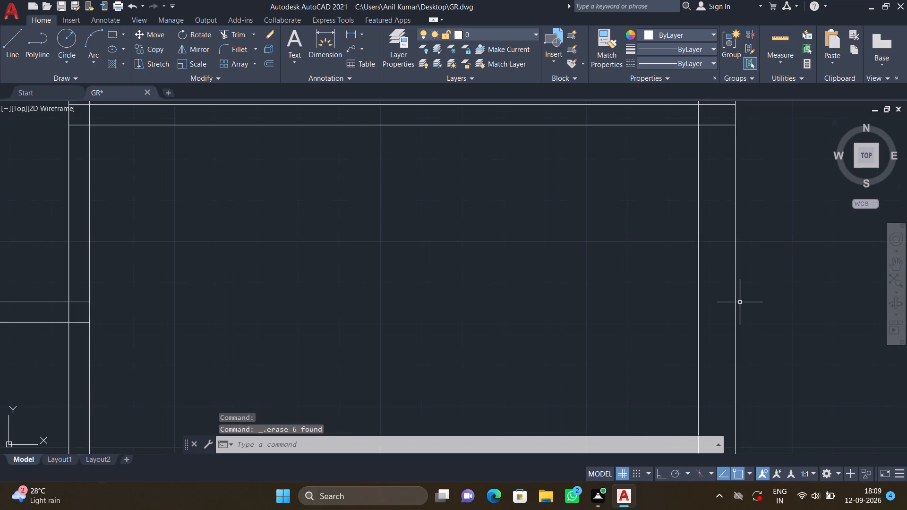
pyautogui.scroll(1, 684, 246)
pyautogui.scroll(-1, 702, 245)
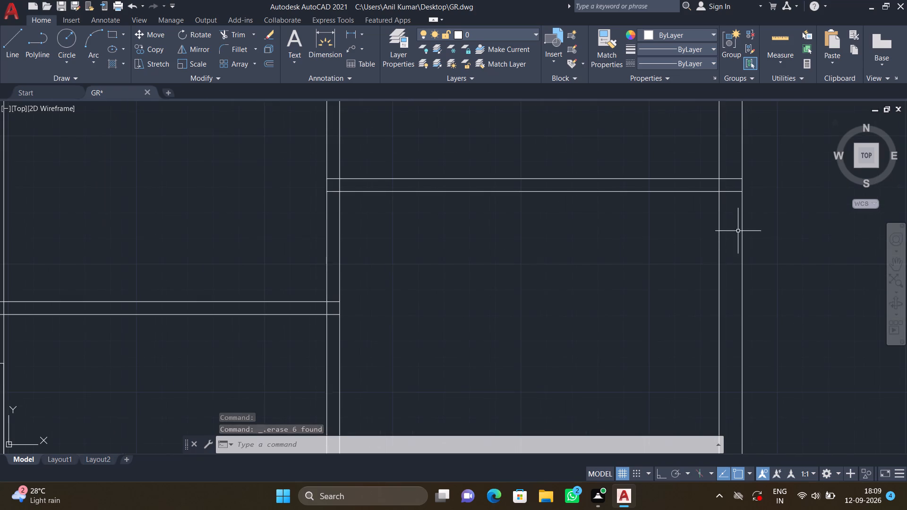
pyautogui.scroll(-1, 747, 230)
pyautogui.scroll(-2, 780, 253)
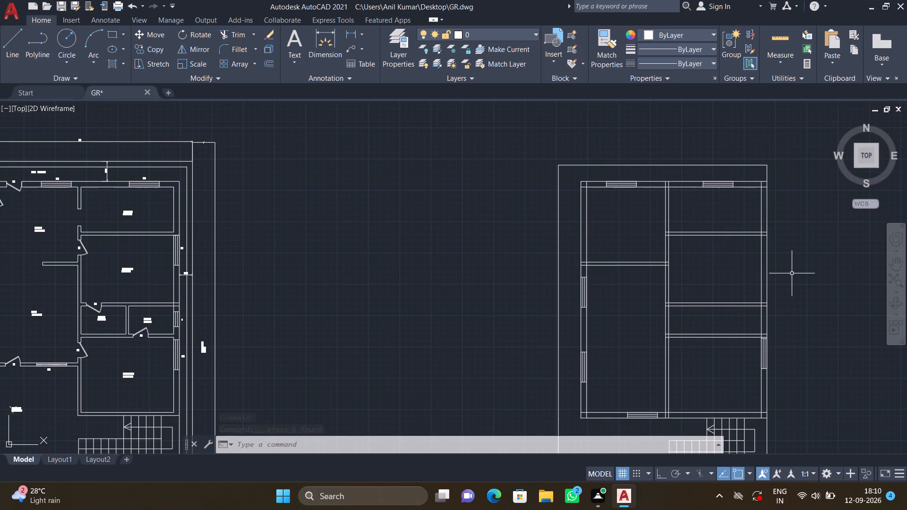
pyautogui.moveTo(797, 273); pyautogui.dragTo(618, 283, button='middle')
pyautogui.scroll(-1, 633, 289)
pyautogui.scroll(2, 718, 285)
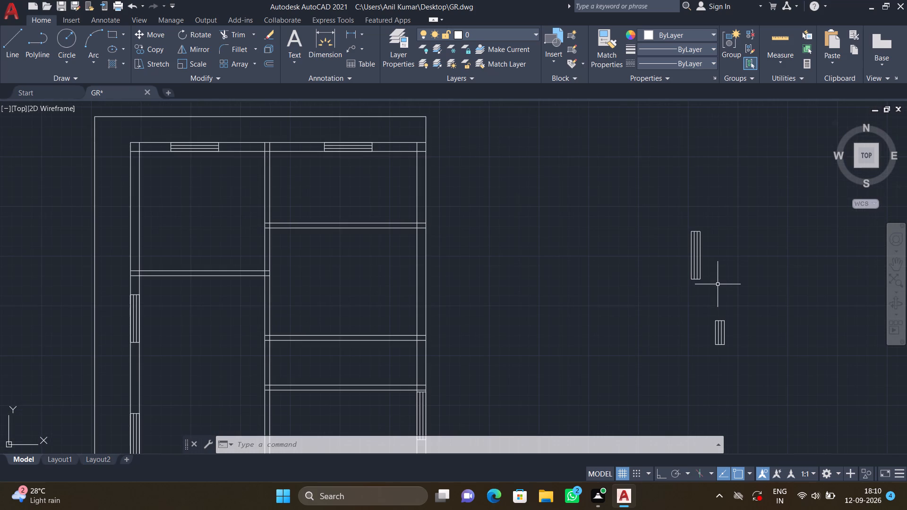
pyautogui.write('CO')
pyautogui.press('Return')
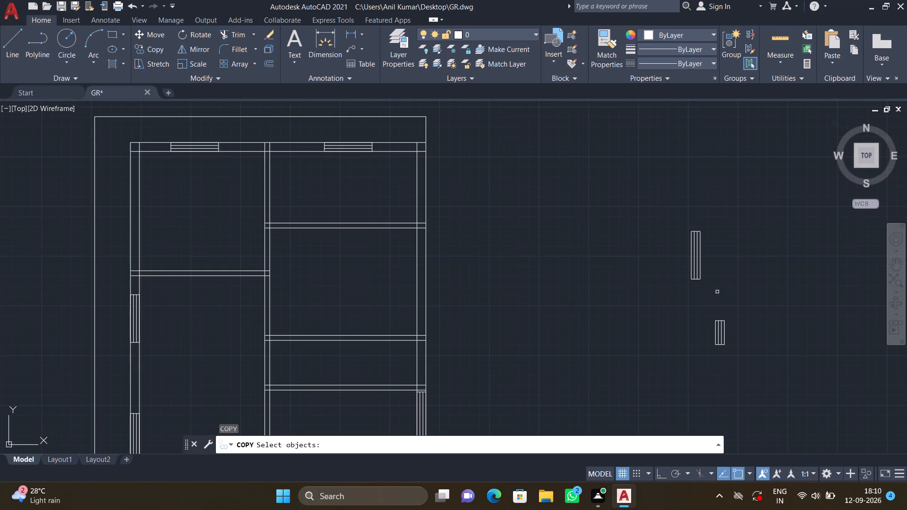
pyautogui.click(716, 293)
pyautogui.click(669, 218)
pyautogui.press('Return')
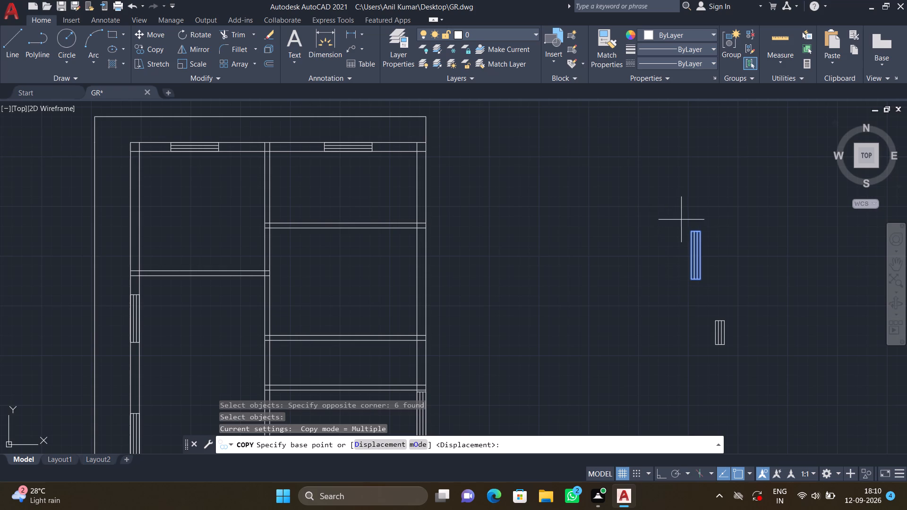
pyautogui.click(691, 228)
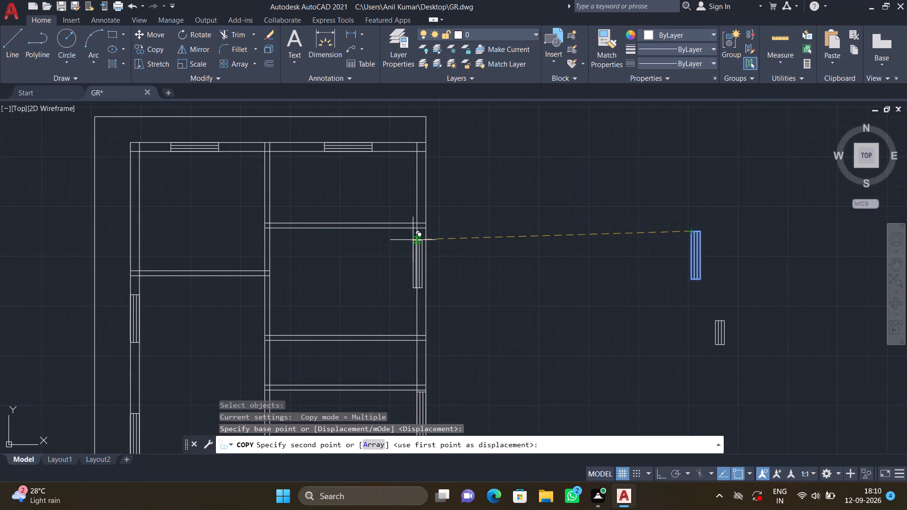
pyautogui.scroll(6, 411, 234)
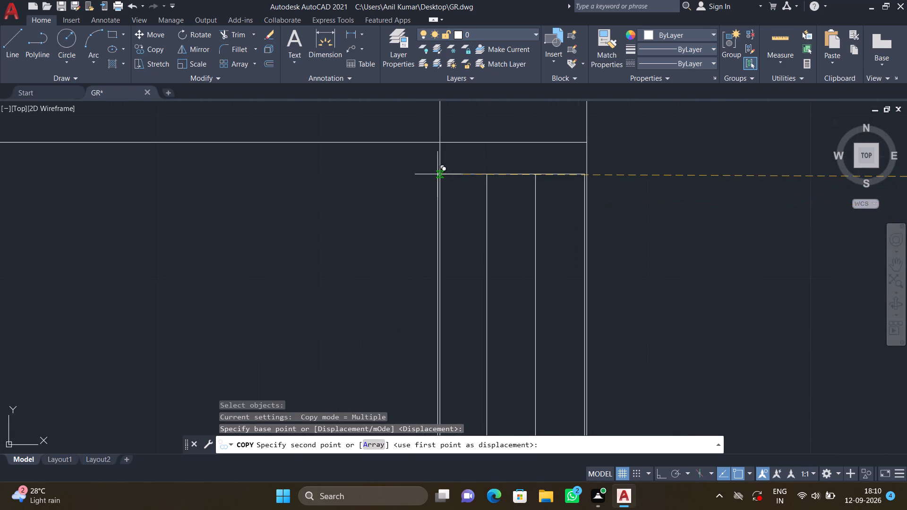
pyautogui.scroll(3, 454, 168)
pyautogui.moveTo(454, 167); pyautogui.dragTo(469, 226, button='middle')
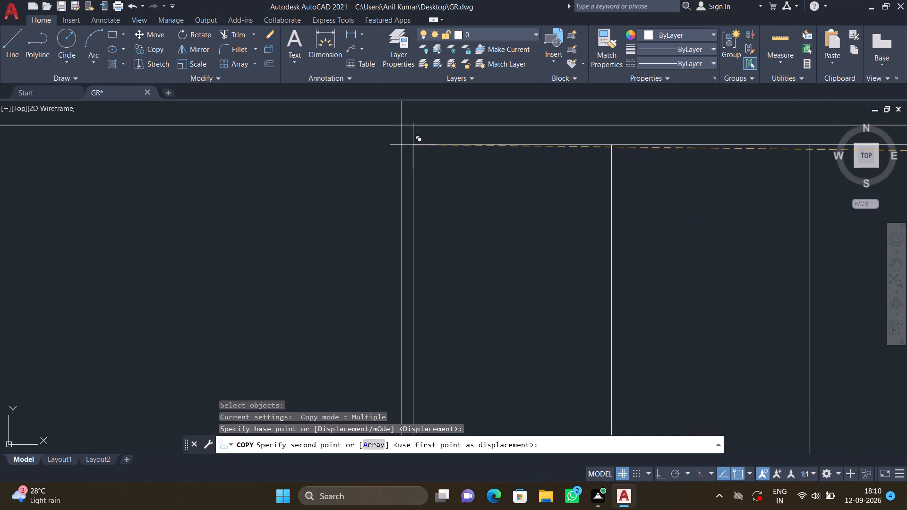
pyautogui.click(401, 125)
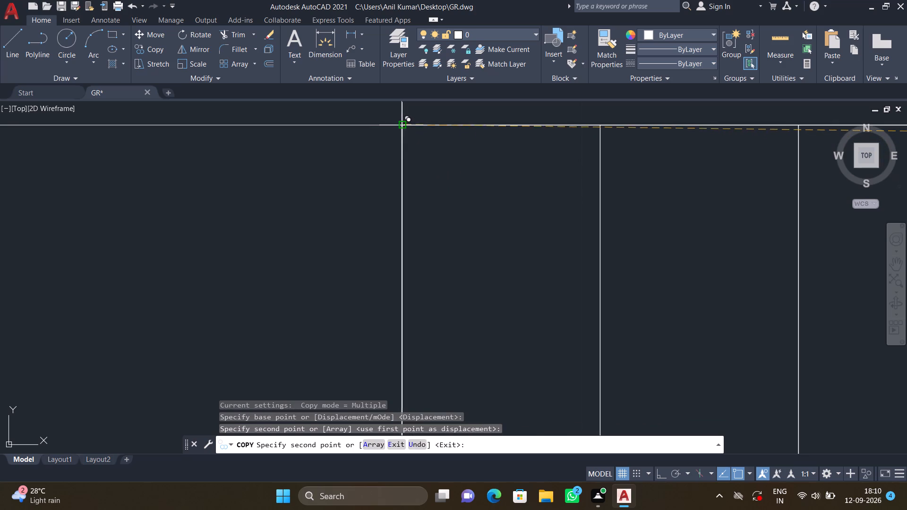
pyautogui.scroll(-5, 426, 166)
pyautogui.scroll(-1, 577, 232)
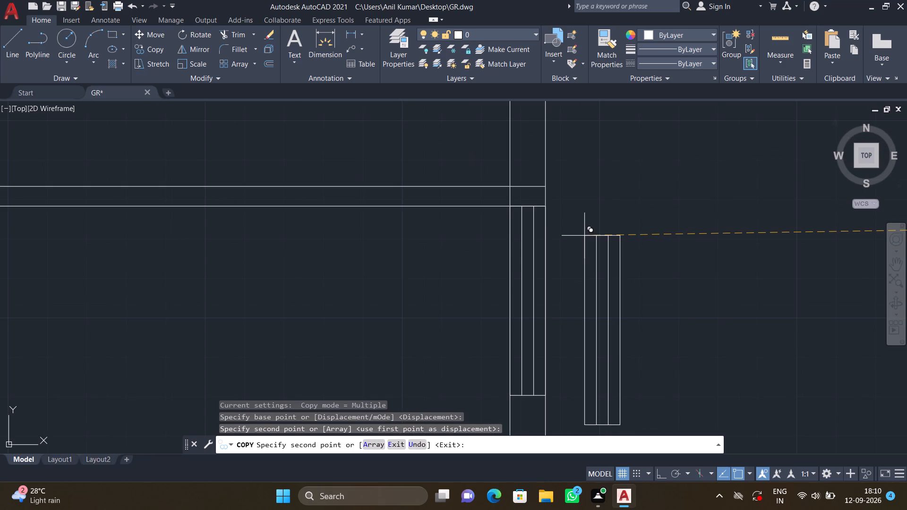
pyautogui.scroll(-1, 584, 236)
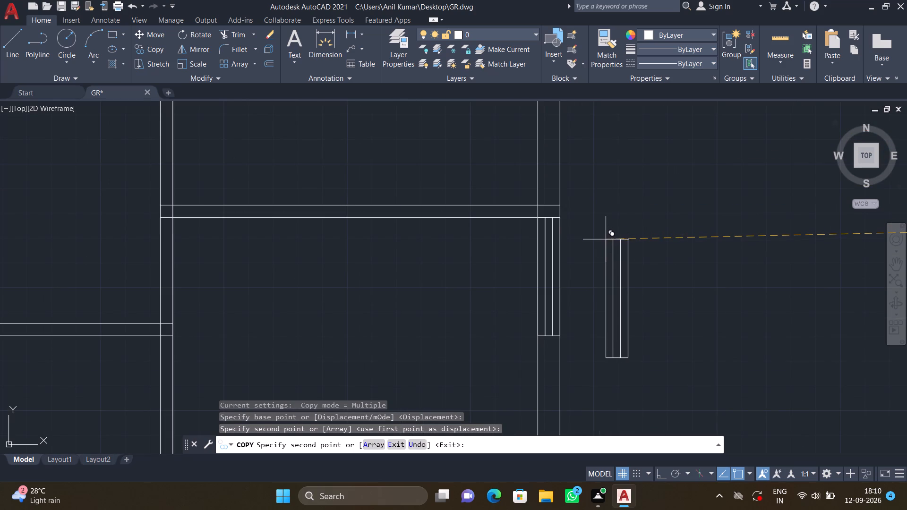
pyautogui.press('Return')
# Copy the vertical 2' window symbol by its top-left corner to the right outer wall of the narrow third room in the right-hand column.
pyautogui.scroll(-3, 704, 219)
pyautogui.moveTo(725, 238); pyautogui.dragTo(581, 185, button='middle')
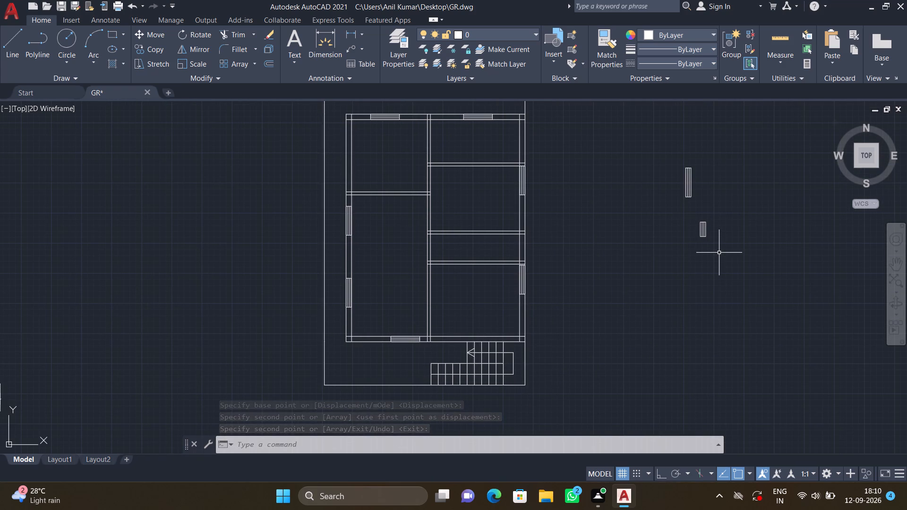
pyautogui.write('CO')
pyautogui.press('Return')
pyautogui.click(719, 252)
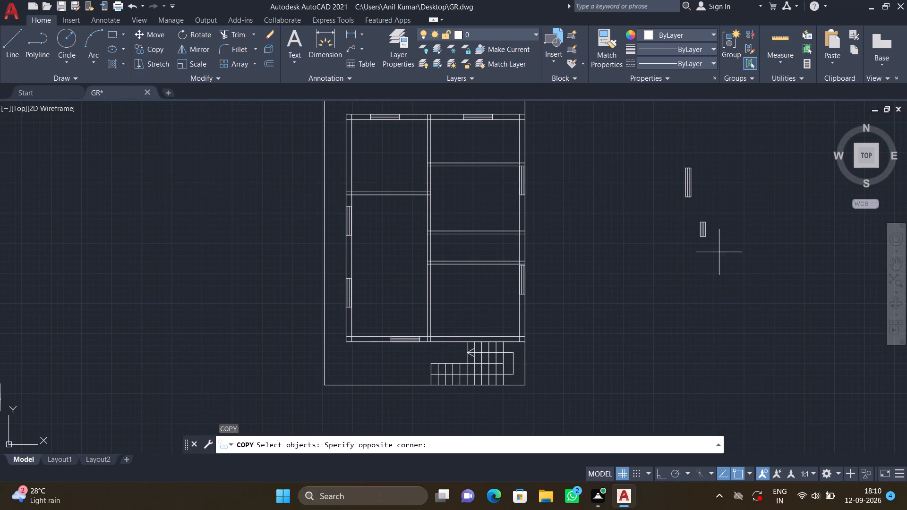
pyautogui.click(688, 216)
pyautogui.press('Return')
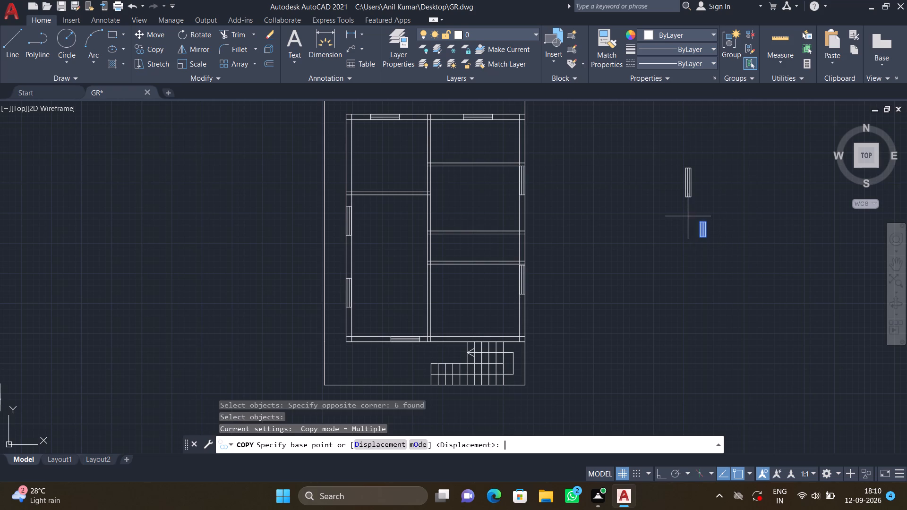
pyautogui.scroll(-1, 697, 220)
pyautogui.scroll(3, 697, 220)
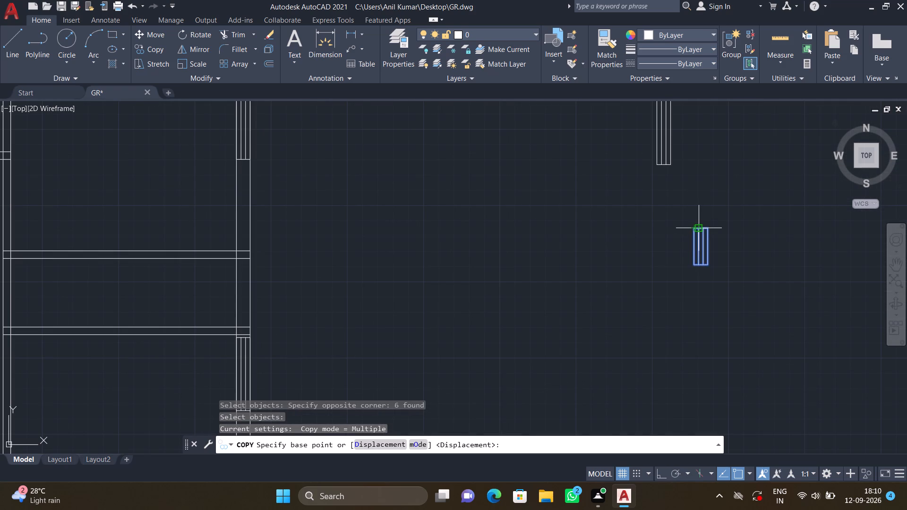
pyautogui.click(692, 231)
pyautogui.scroll(-1, 483, 218)
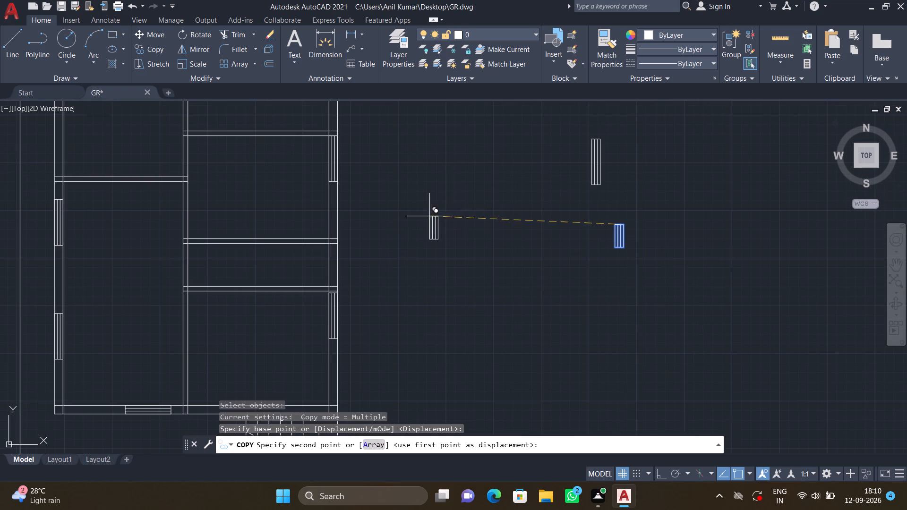
pyautogui.scroll(2, 333, 260)
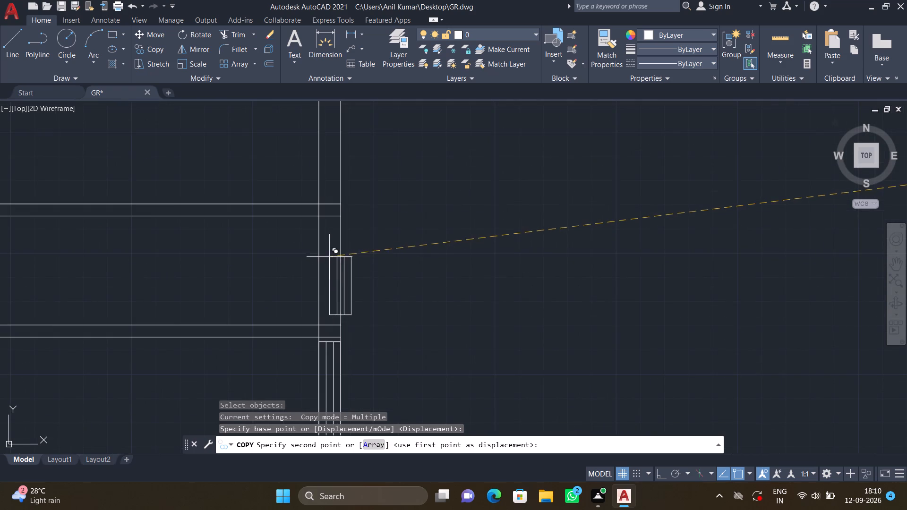
pyautogui.scroll(2, 330, 242)
pyautogui.moveTo(331, 243); pyautogui.dragTo(439, 226, button='middle')
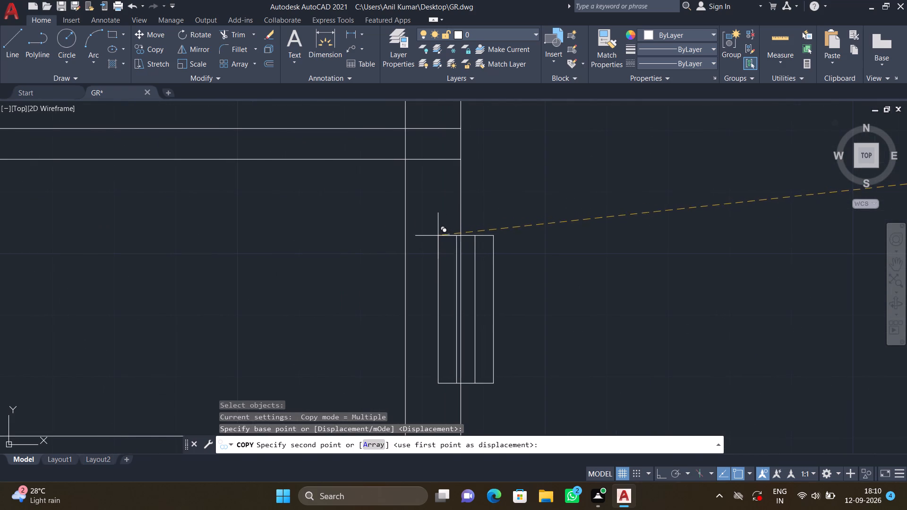
pyautogui.scroll(1, 418, 232)
pyautogui.scroll(-3, 419, 230)
pyautogui.scroll(1, 415, 229)
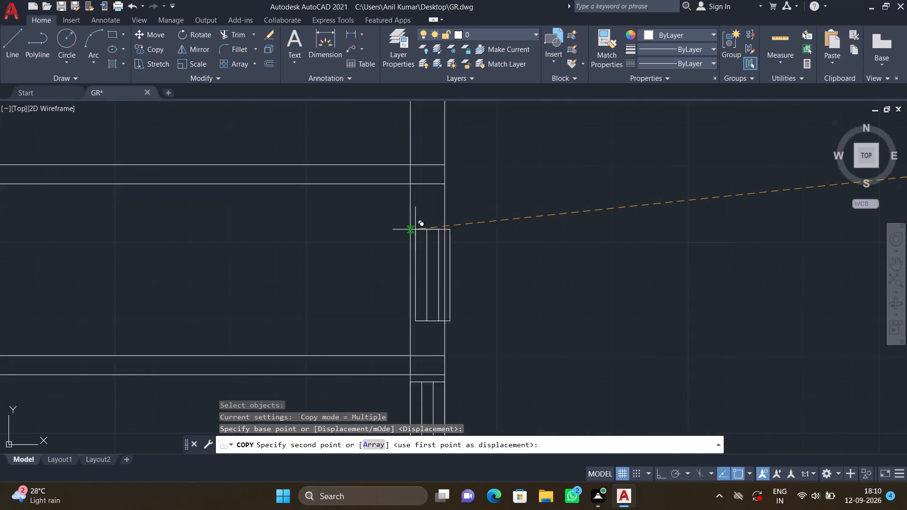
pyautogui.scroll(2, 415, 229)
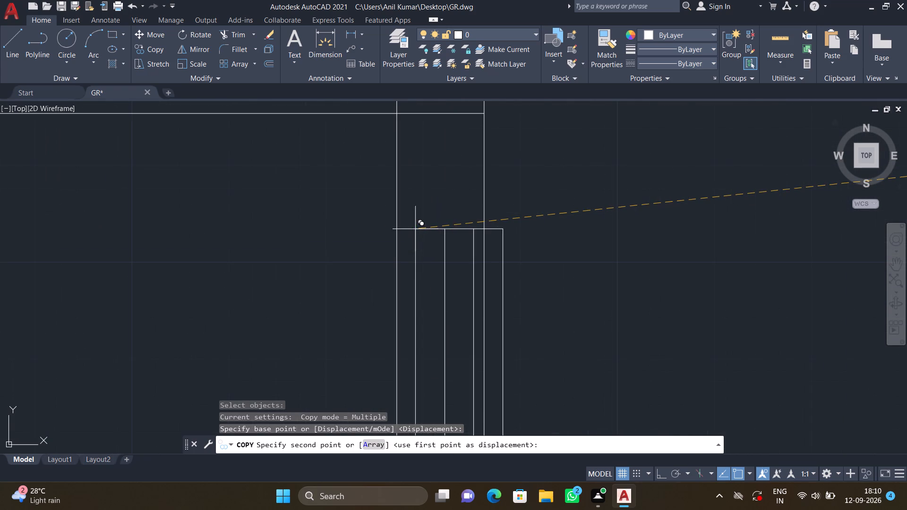
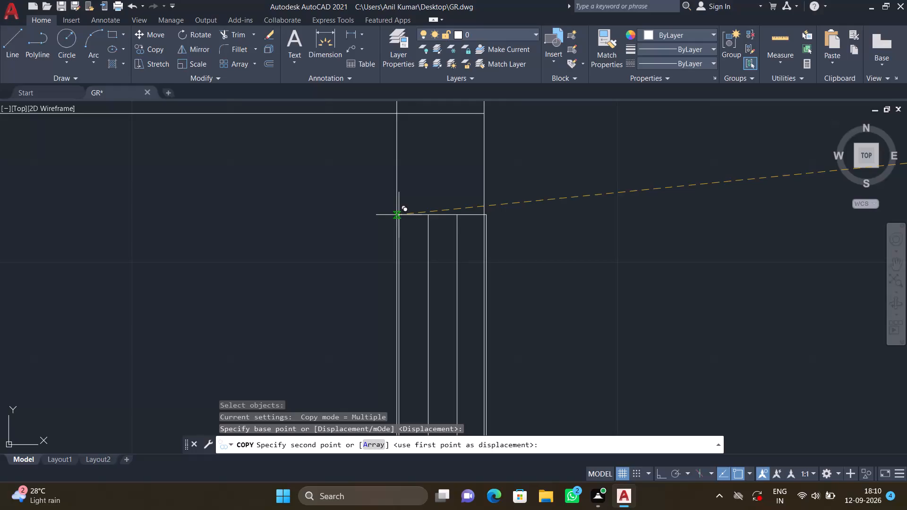
# Place the vertical 2' window copy against the inner face of the narrow third room's right outer wall and finish copying.
pyautogui.scroll(2, 399, 215)
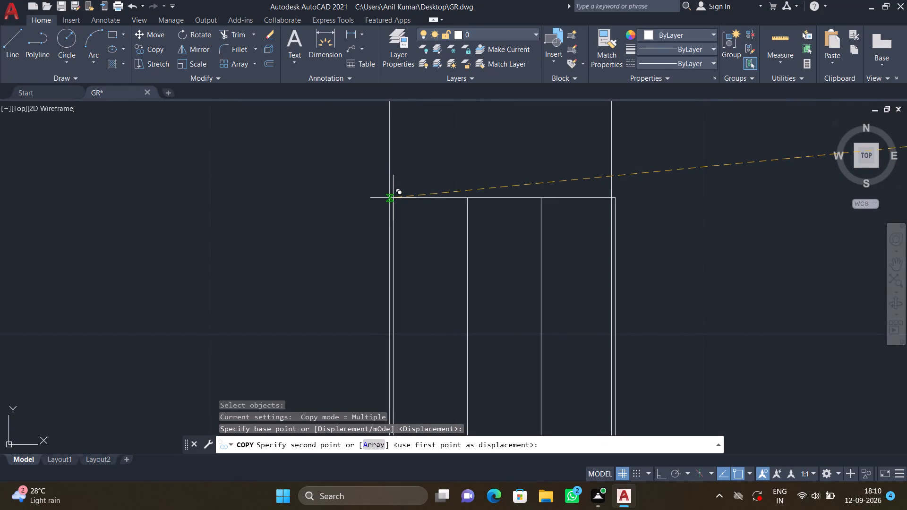
pyautogui.click(389, 193)
pyautogui.scroll(-3, 399, 194)
pyautogui.scroll(-2, 531, 204)
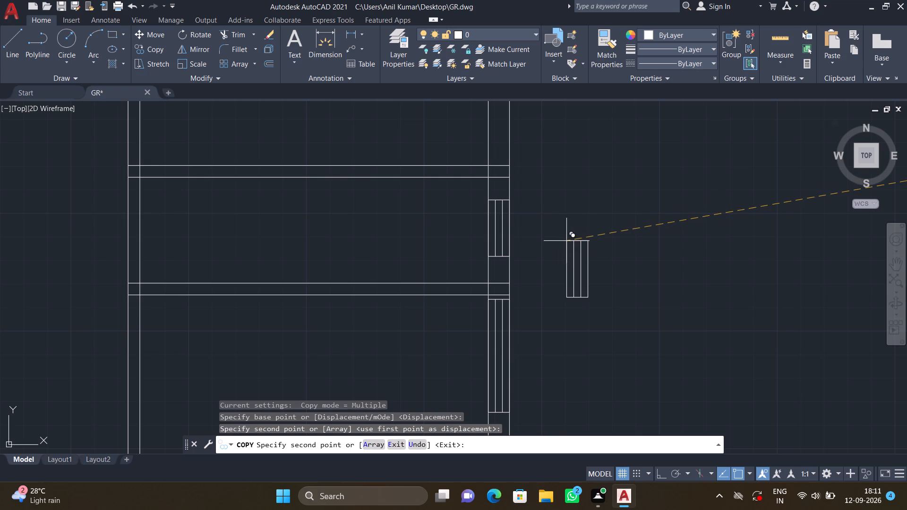
pyautogui.press('Return')
# Delete the two spare vertical window symbols, 4' and 2', standing outside the second floor plan.
pyautogui.scroll(-1, 612, 238)
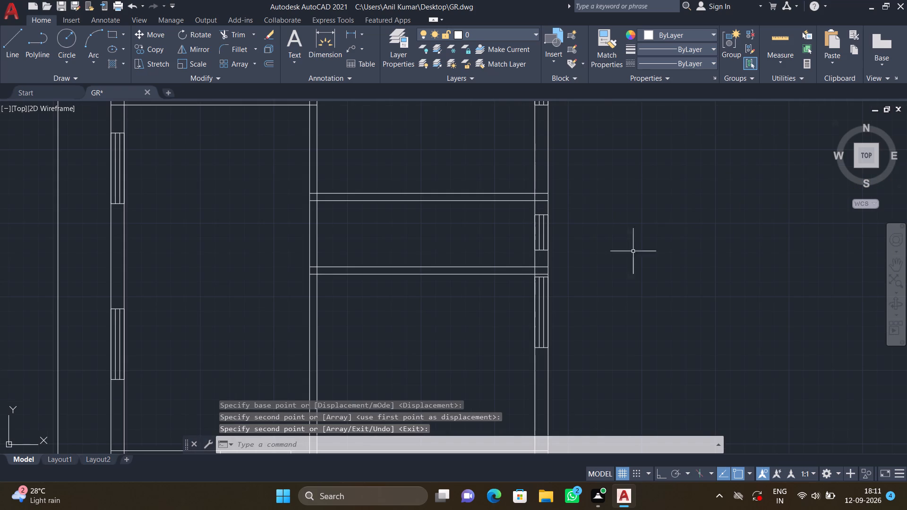
pyautogui.scroll(-2, 654, 263)
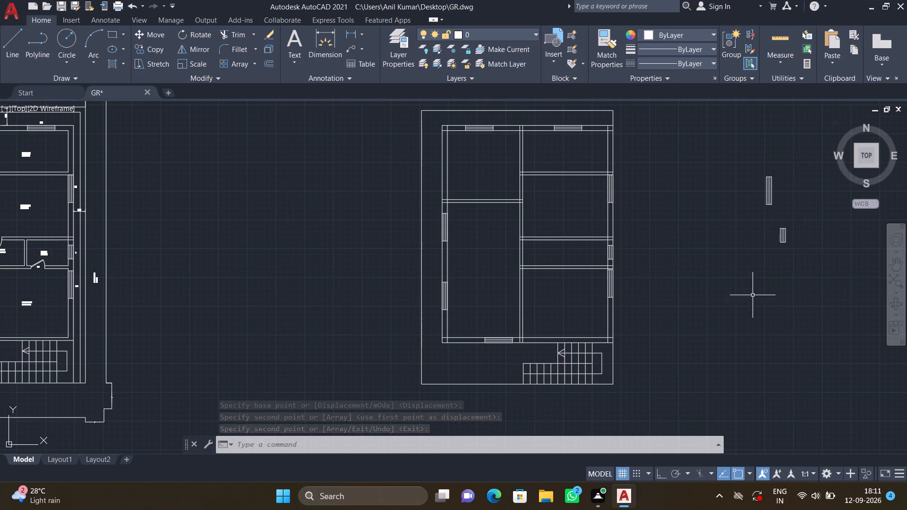
pyautogui.click(809, 278)
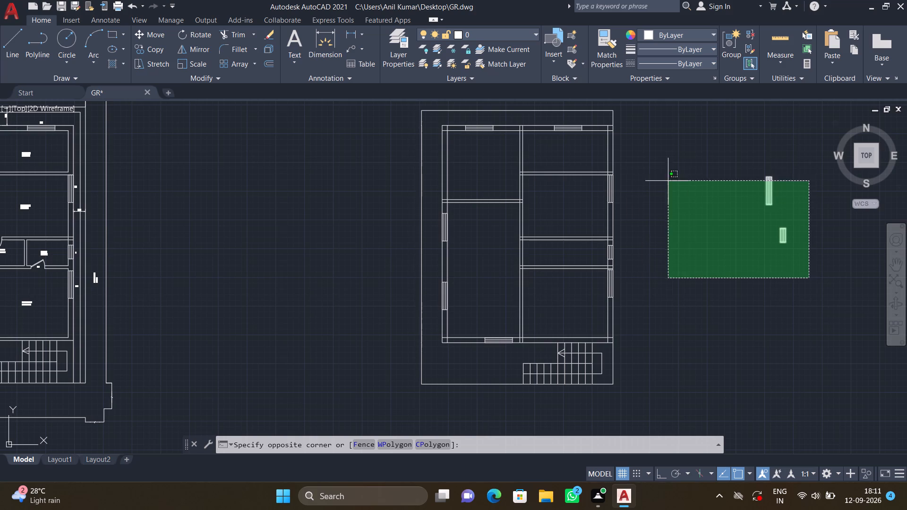
pyautogui.click(723, 156)
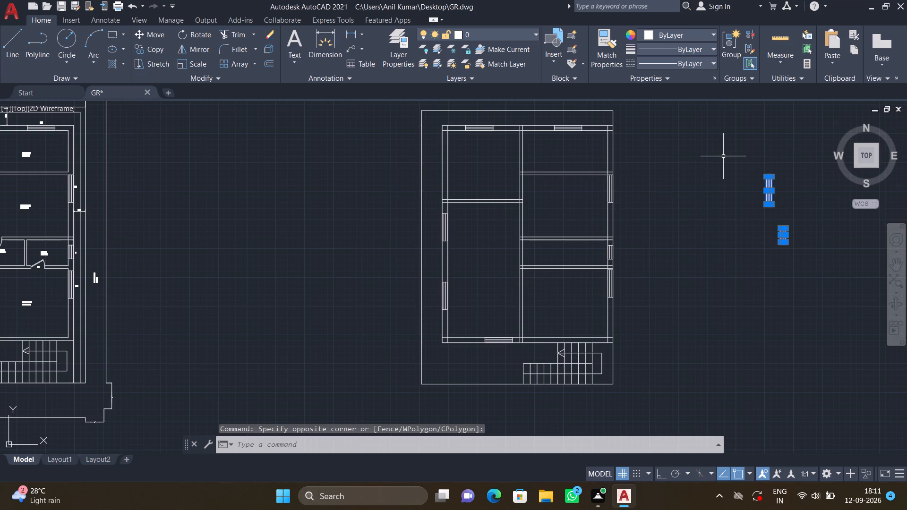
pyautogui.press('Delete')
# Insert two Door - Imperial blocks from the architectural tool palette in the empty space beside the second plan, and close the palette.
pyautogui.scroll(-1, 639, 199)
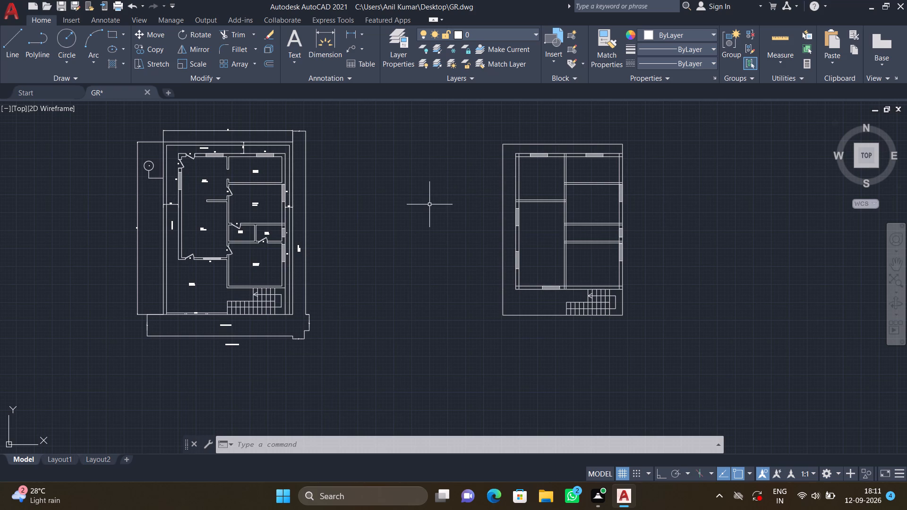
pyautogui.write('TP')
pyautogui.press('Return')
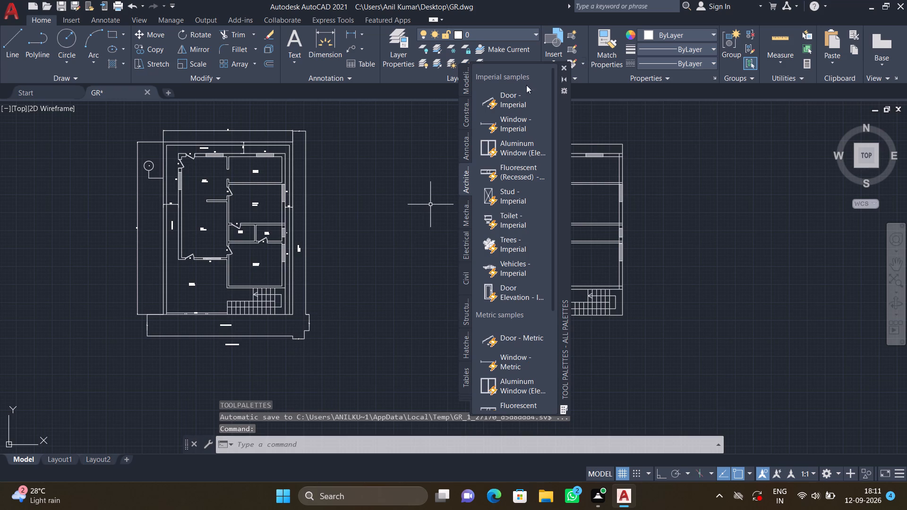
pyautogui.click(506, 97)
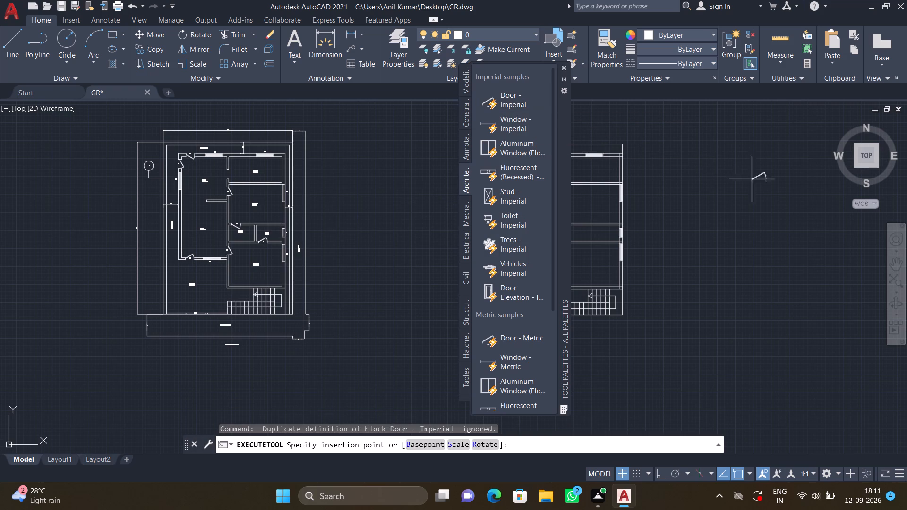
pyautogui.click(731, 238)
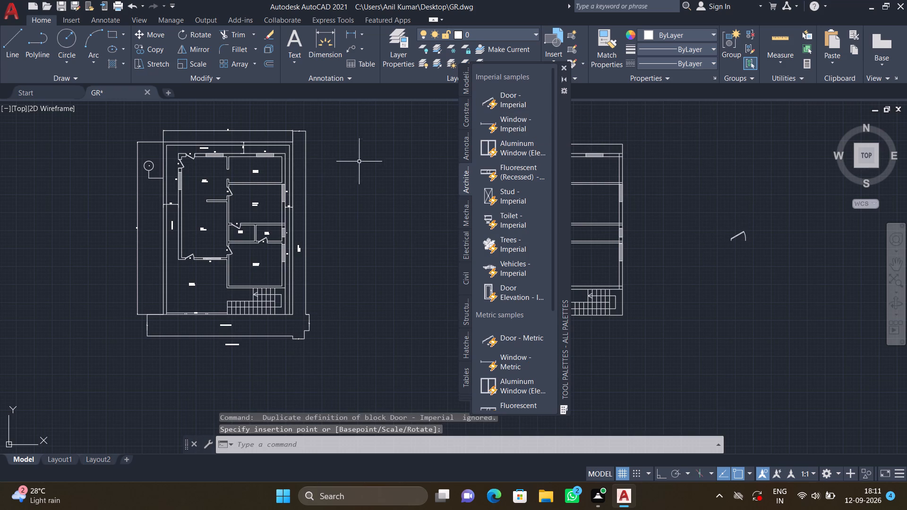
pyautogui.click(526, 99)
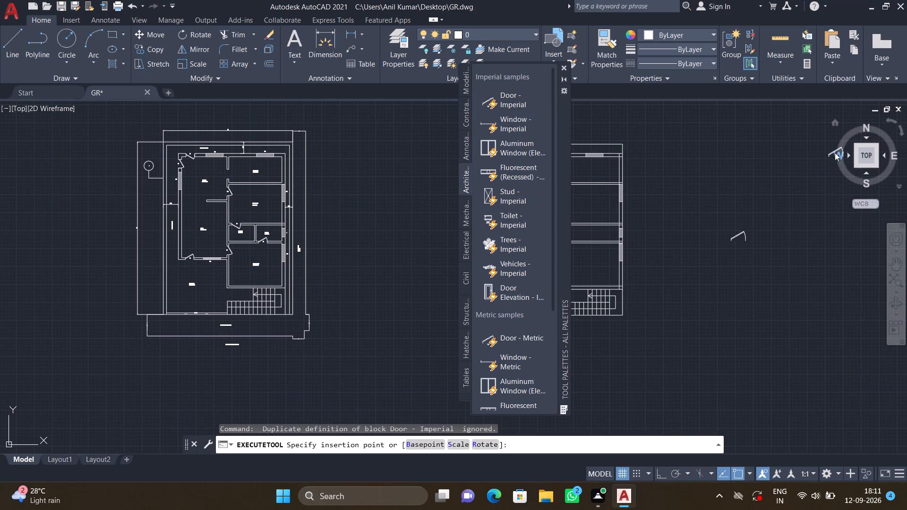
pyautogui.click(719, 187)
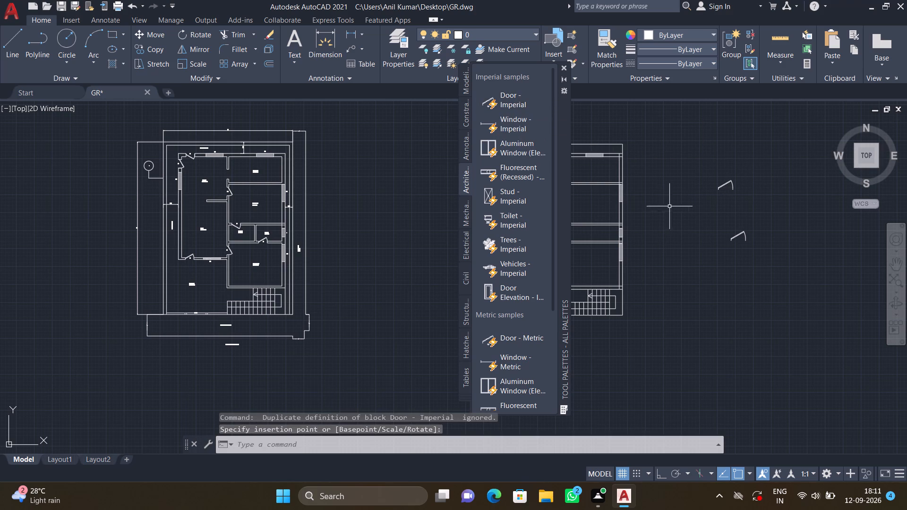
pyautogui.press('Return')
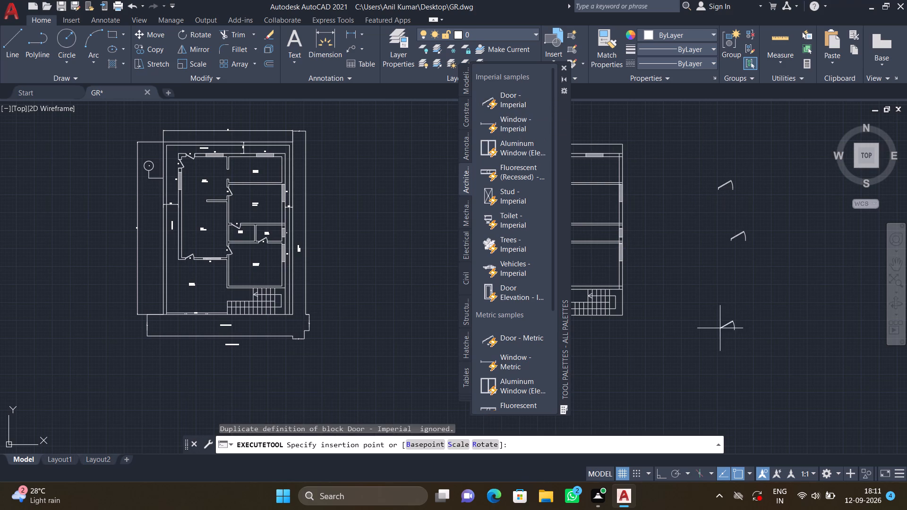
pyautogui.press('Escape')
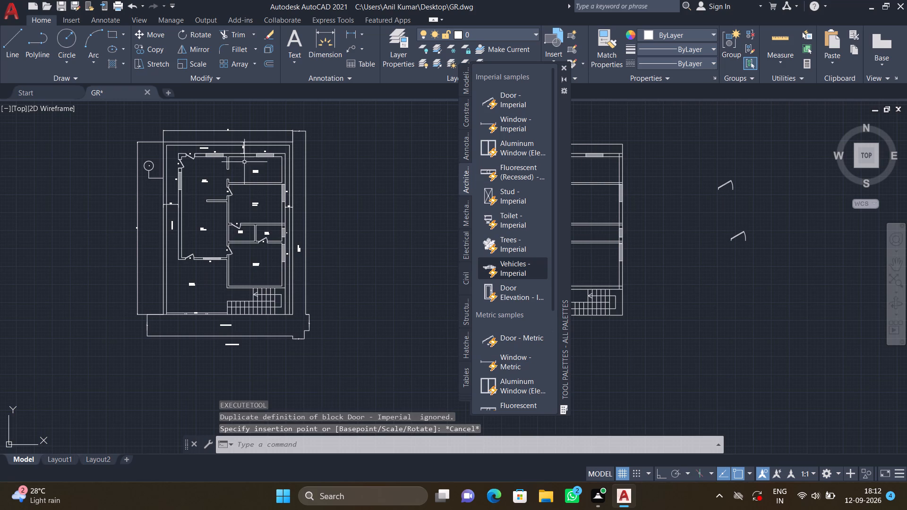
pyautogui.click(103, 434)
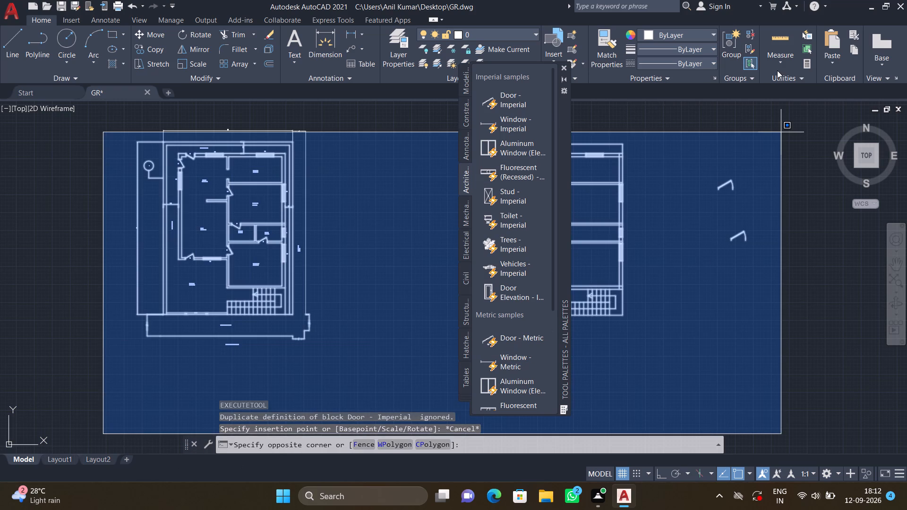
pyautogui.press('Escape')
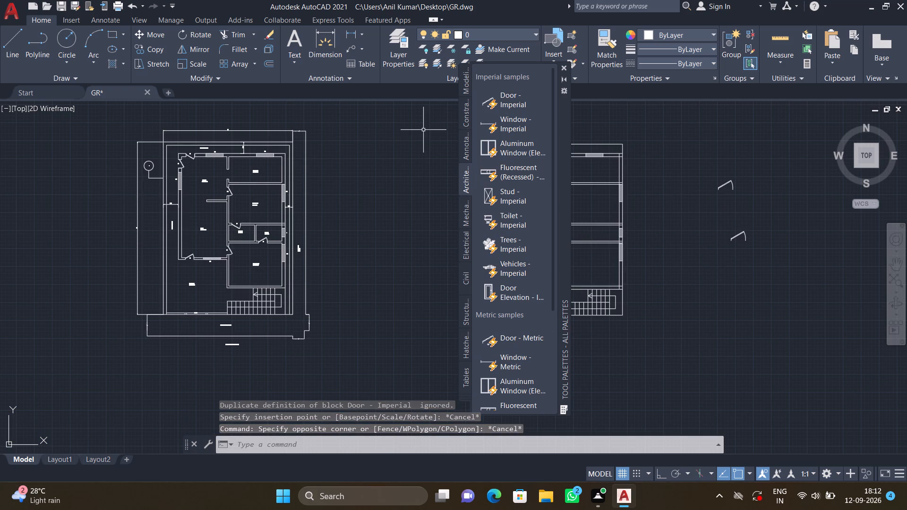
pyautogui.click(591, 158)
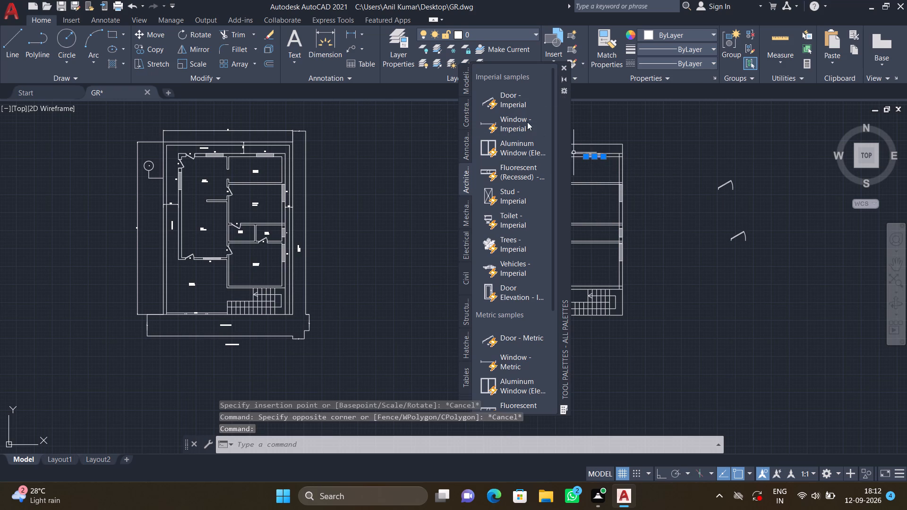
pyautogui.press('Escape')
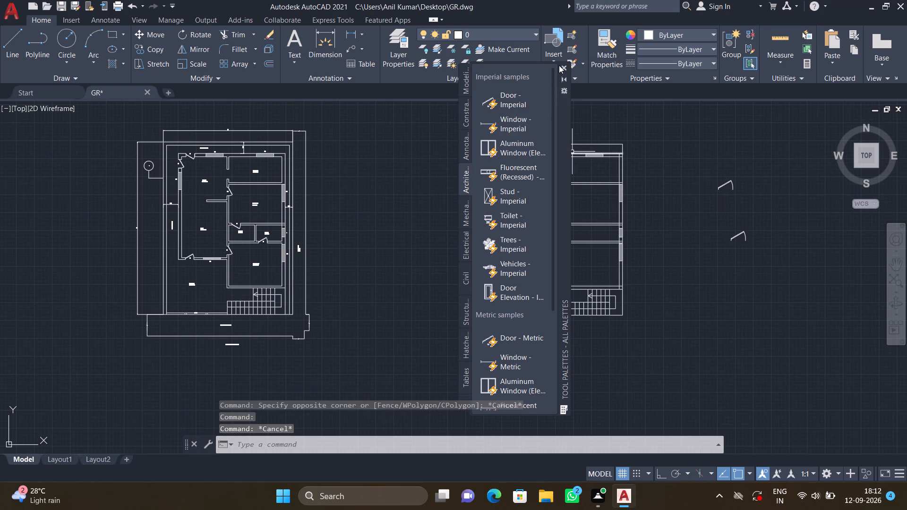
pyautogui.click(562, 65)
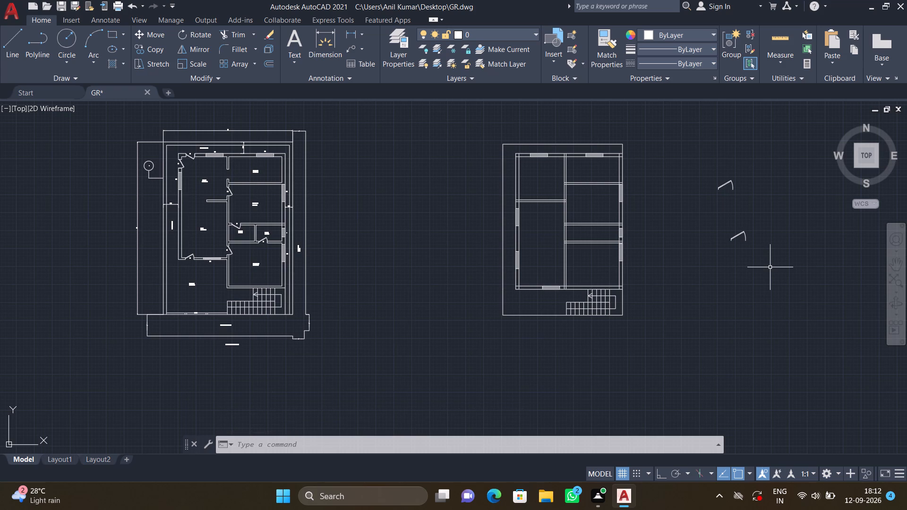
# Set the lower door block's opening angle to Open 45º.
pyautogui.click(744, 234)
pyautogui.scroll(3, 733, 233)
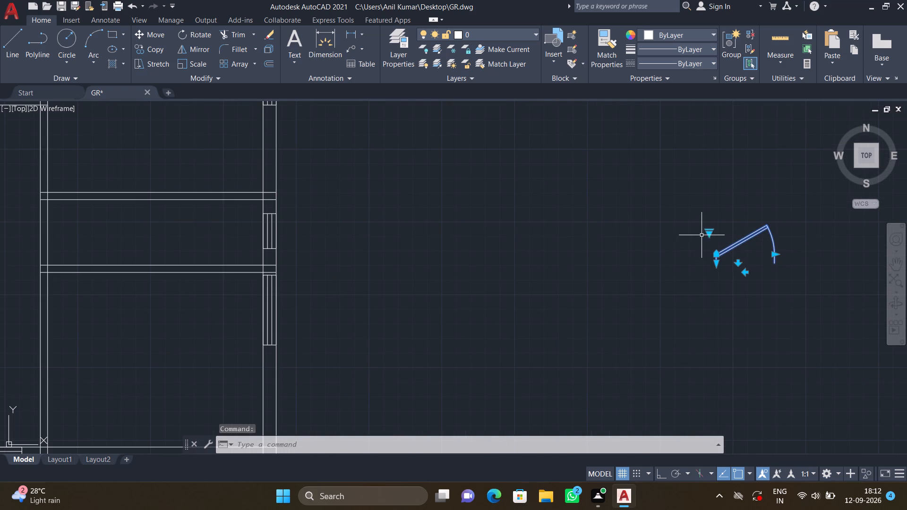
pyautogui.click(707, 231)
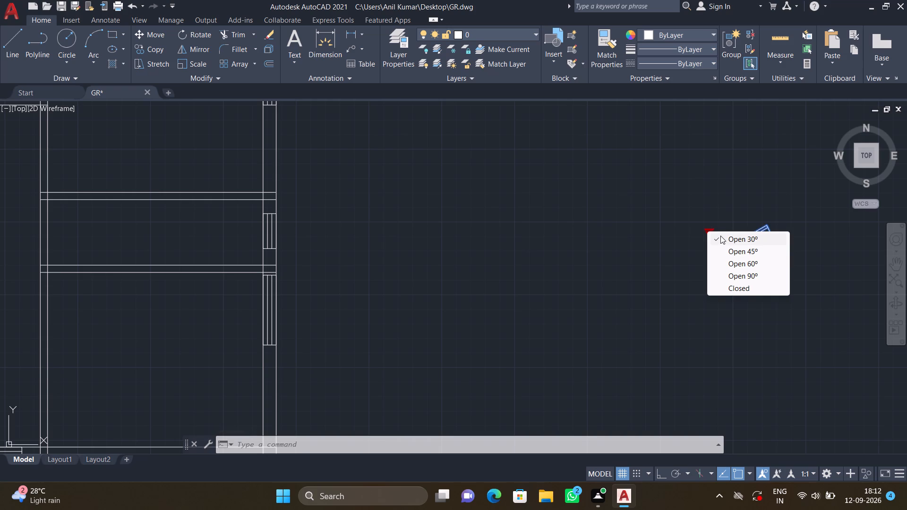
pyautogui.click(728, 250)
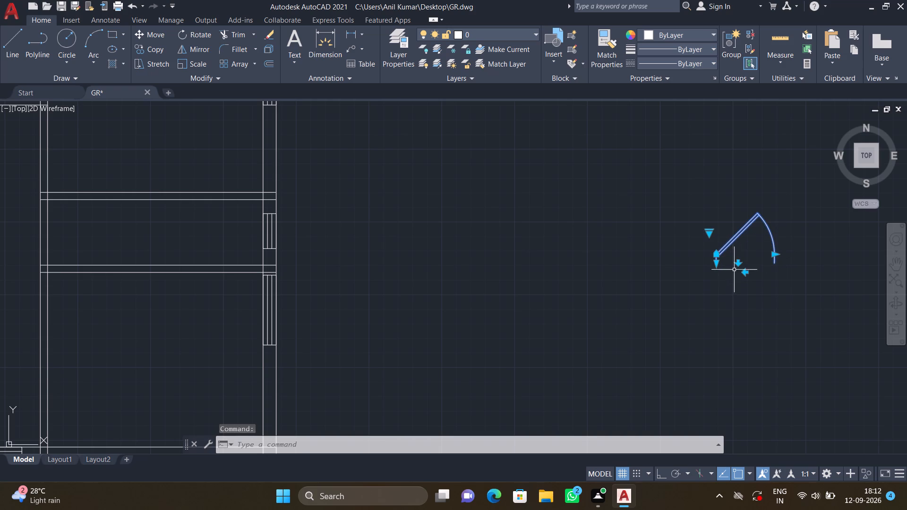
pyautogui.press('Escape')
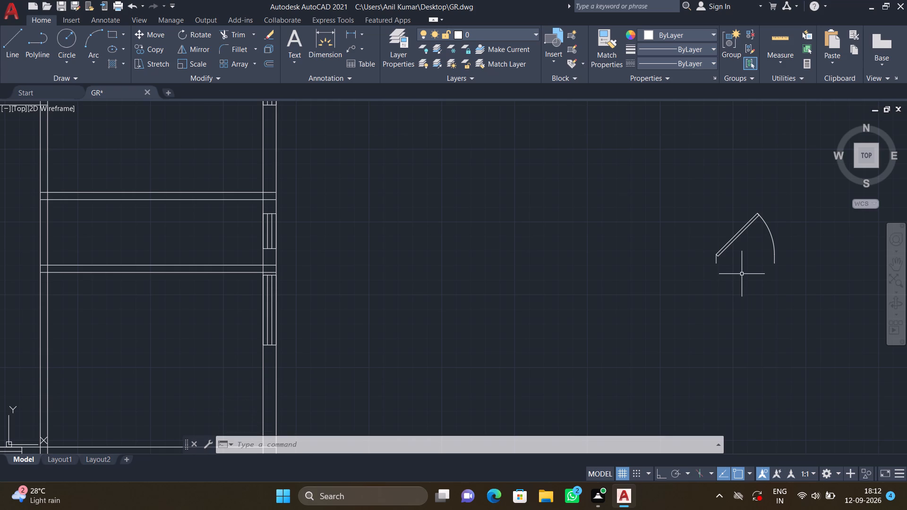
# Scale the lower door block by reference from its bottom-left endpoint so its opening width becomes 2'.
pyautogui.write('SC')
pyautogui.press('Return')
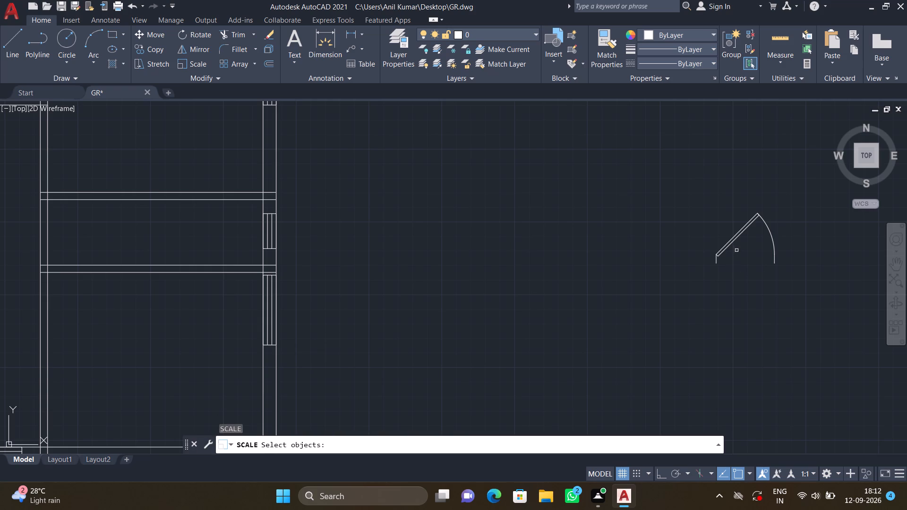
pyautogui.click(734, 241)
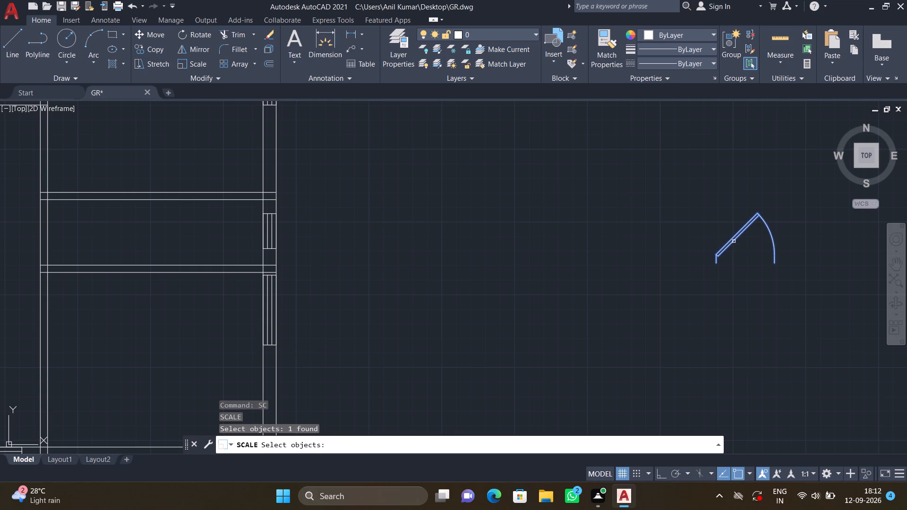
pyautogui.press('Return')
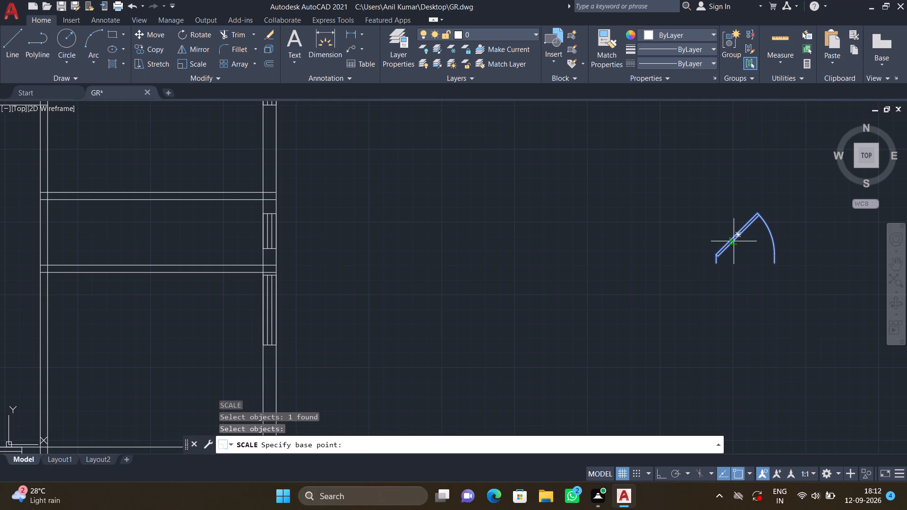
pyautogui.click(718, 263)
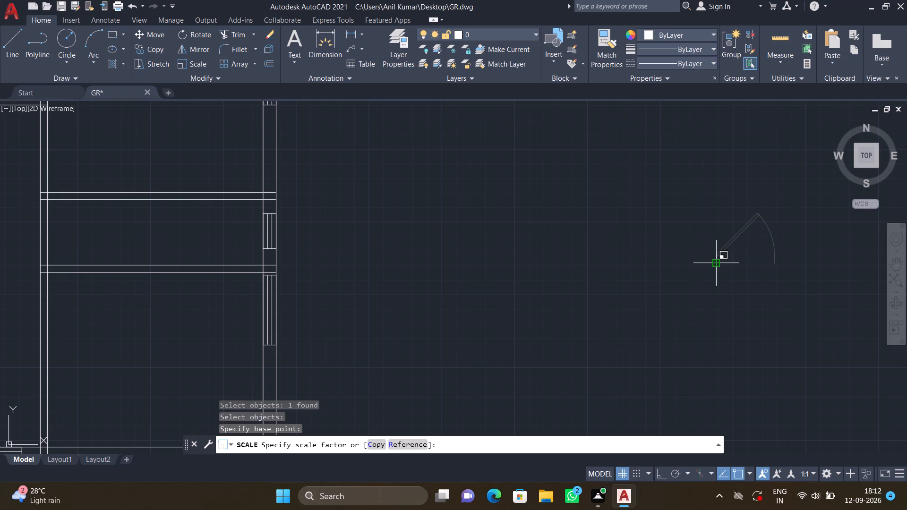
pyautogui.press('r')
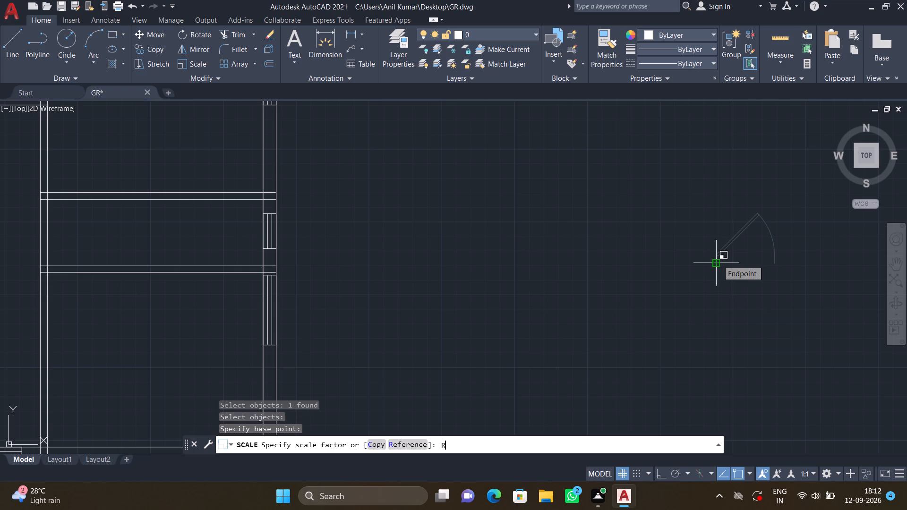
pyautogui.press('Return')
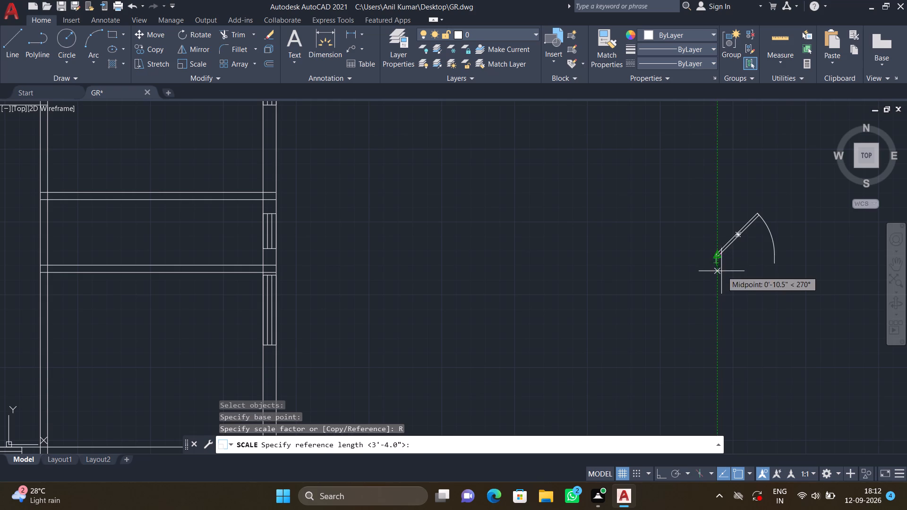
pyautogui.click(717, 258)
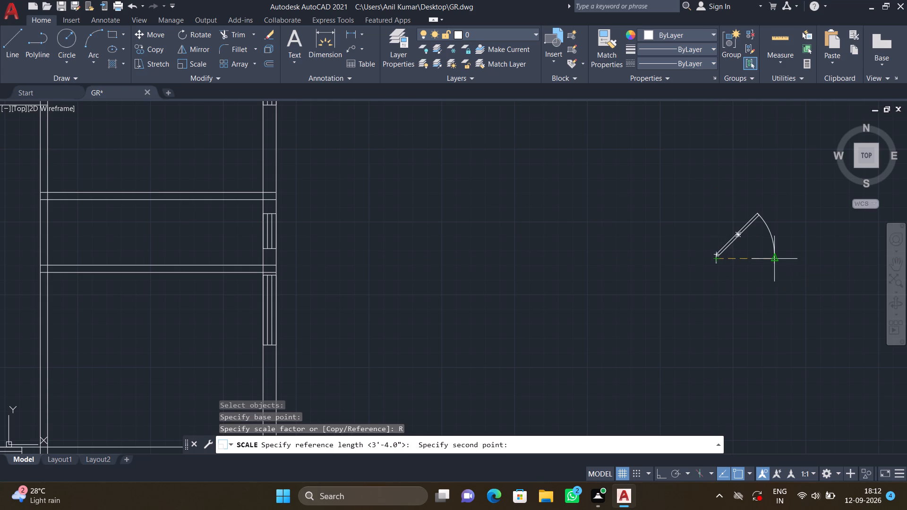
pyautogui.click(773, 260)
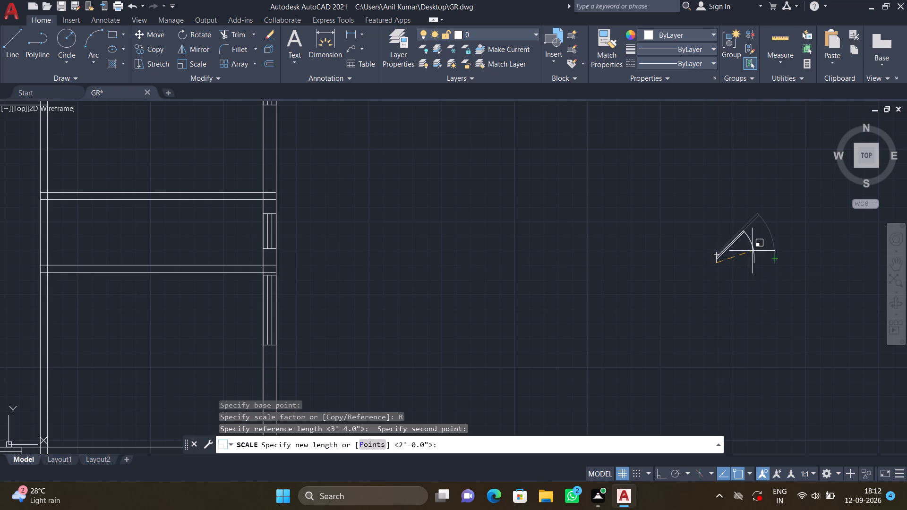
pyautogui.write("2'")
pyautogui.press('Return')
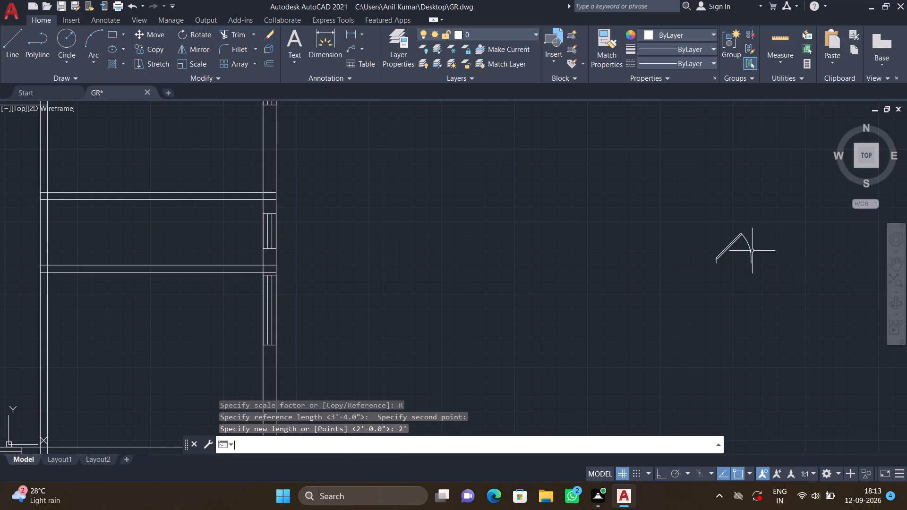
# Rotate the lower, 2' door block to 270° about its bottom-left endpoint, with Ortho on.
pyautogui.scroll(2, 735, 257)
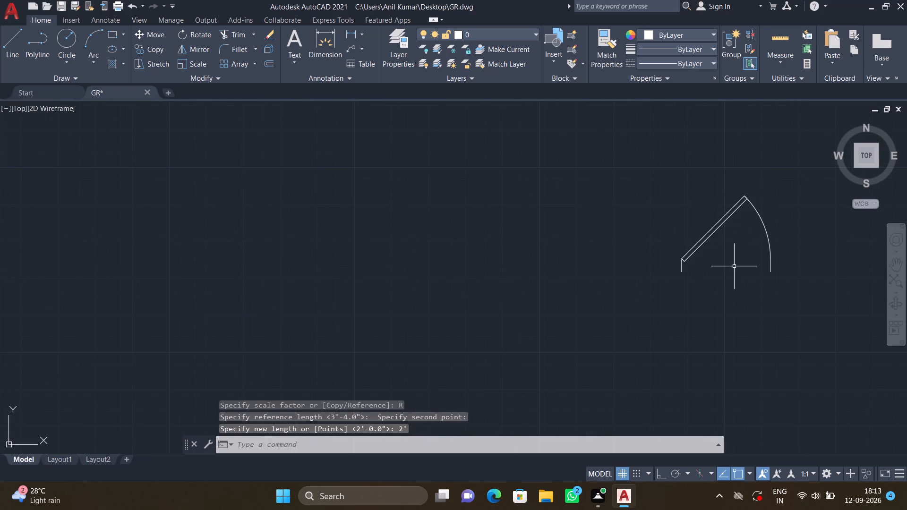
pyautogui.write('RO')
pyautogui.press('Return')
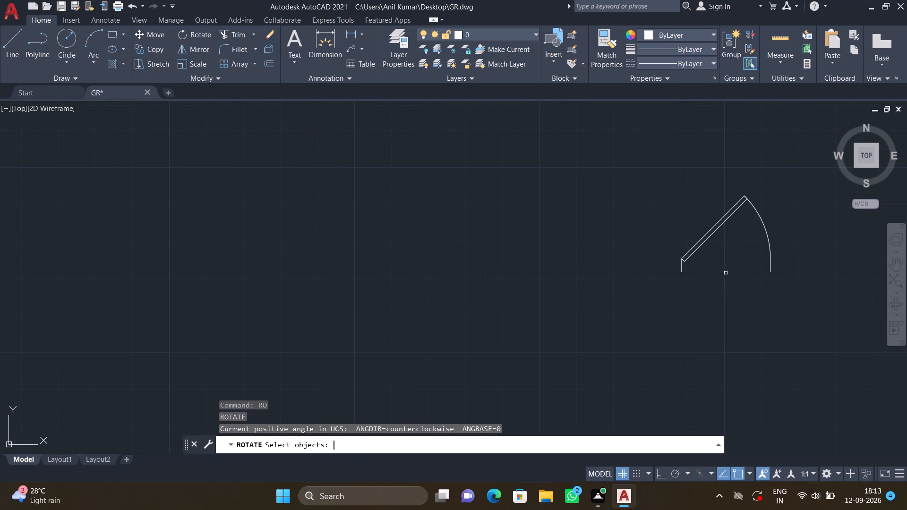
pyautogui.click(706, 233)
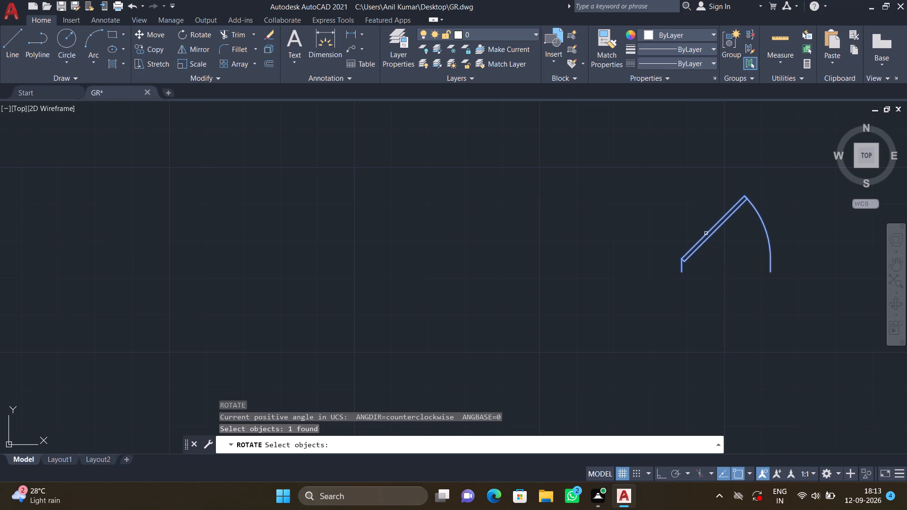
pyautogui.press('Return')
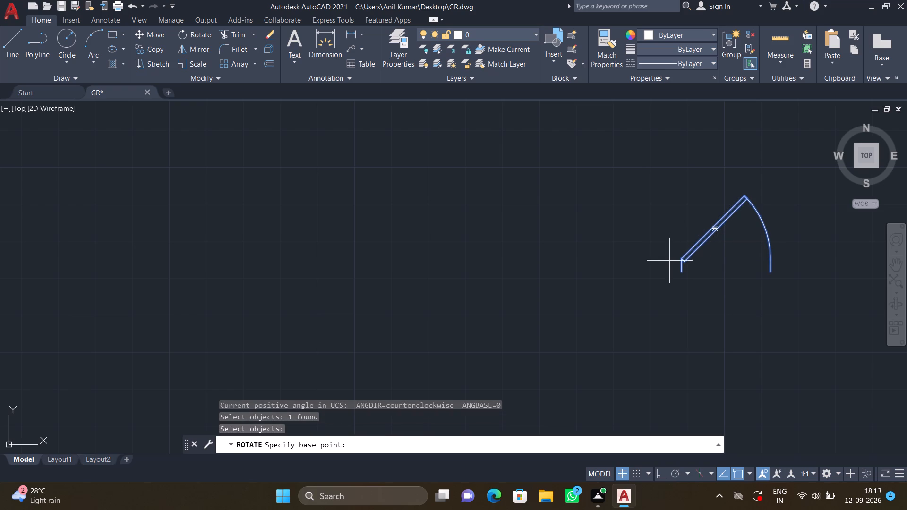
pyautogui.click(680, 275)
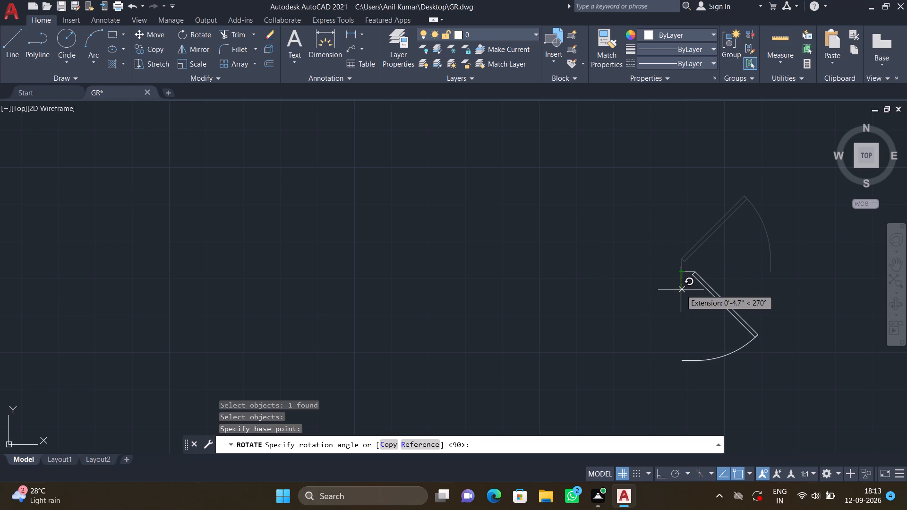
pyautogui.press('F8')
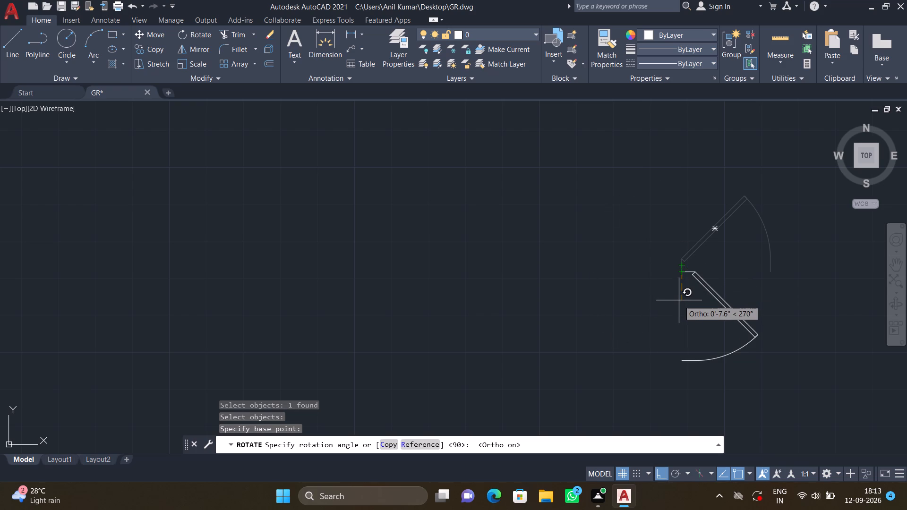
pyautogui.click(680, 324)
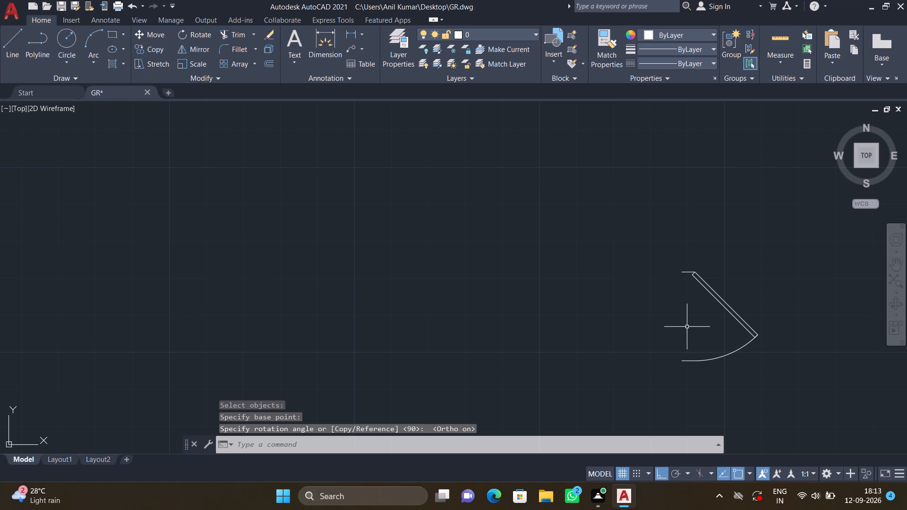
# Copy the rotated 2' door block from its hinge corner into the second plan's central wall, near the top of the lower-right room.
pyautogui.scroll(-1, 687, 327)
pyautogui.scroll(-1, 701, 376)
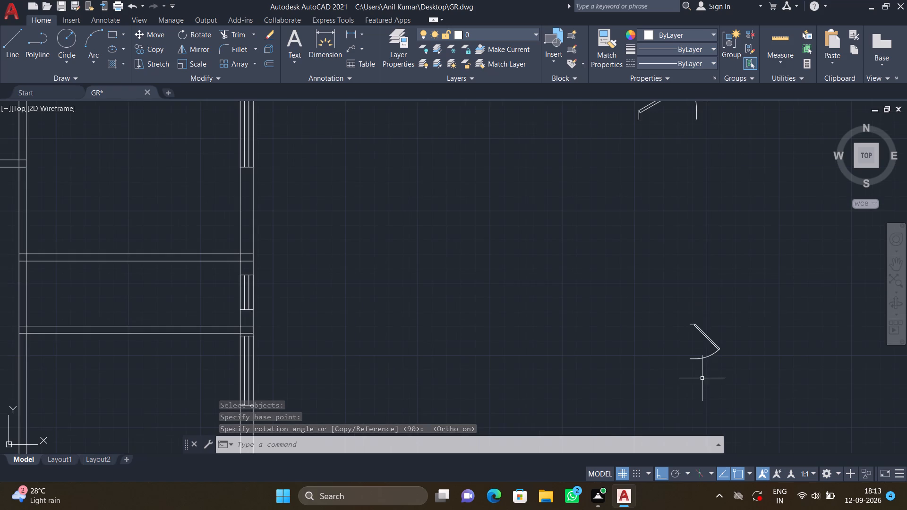
pyautogui.scroll(-1, 710, 401)
pyautogui.scroll(1, 711, 261)
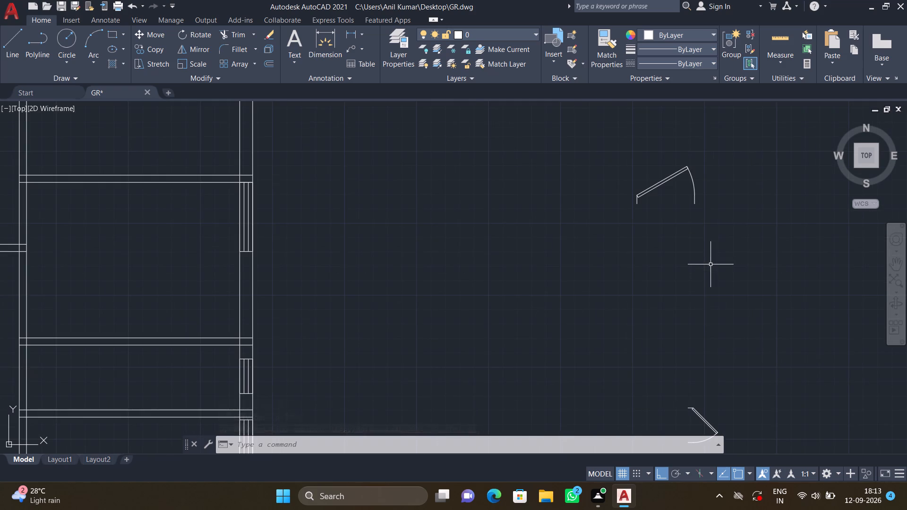
pyautogui.moveTo(704, 283); pyautogui.dragTo(674, 175, button='middle')
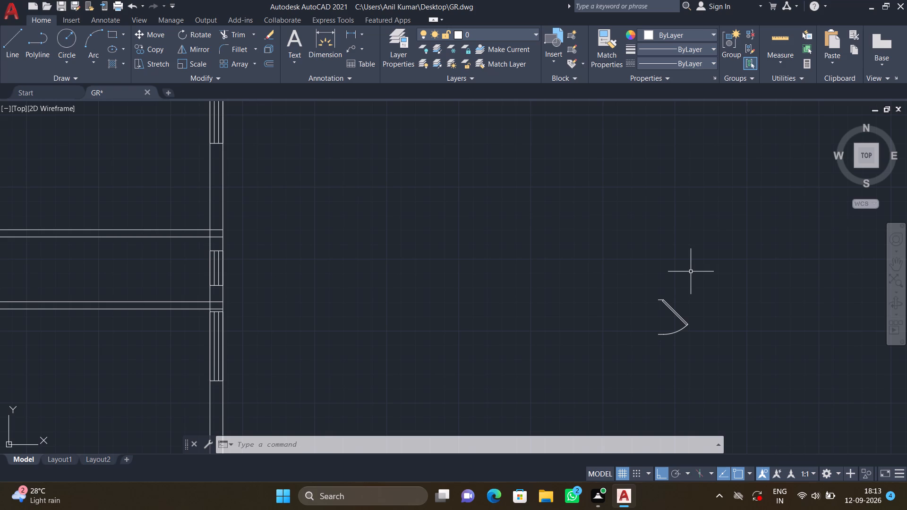
pyautogui.scroll(-1, 691, 272)
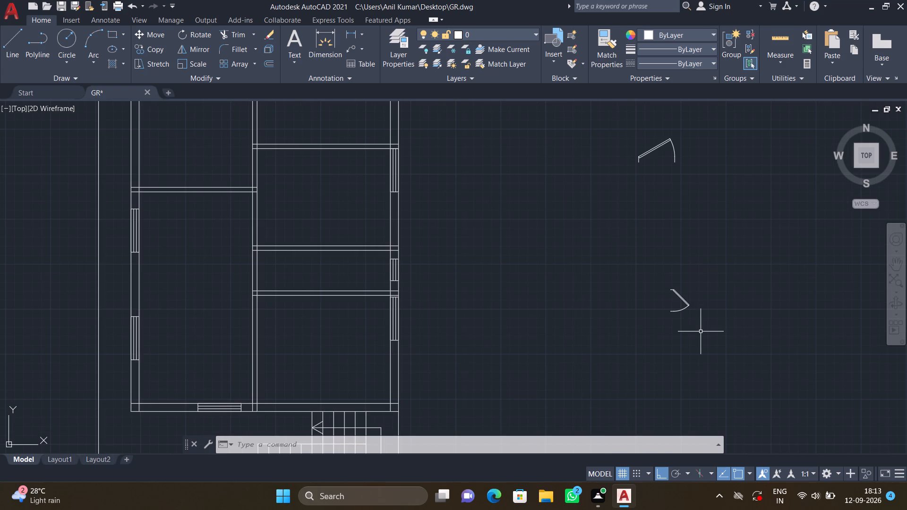
pyautogui.write('CO')
pyautogui.press('Return')
pyautogui.click(700, 326)
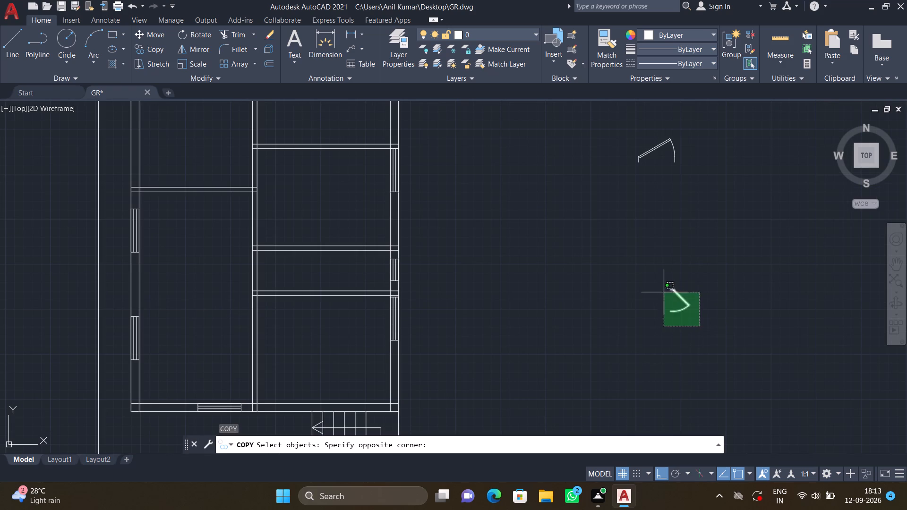
pyautogui.click(659, 280)
pyautogui.press('Return')
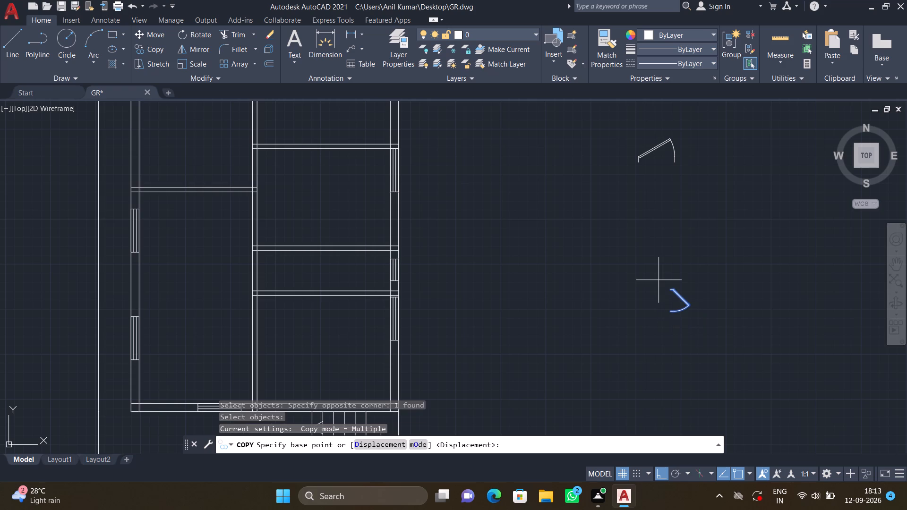
pyautogui.click(672, 292)
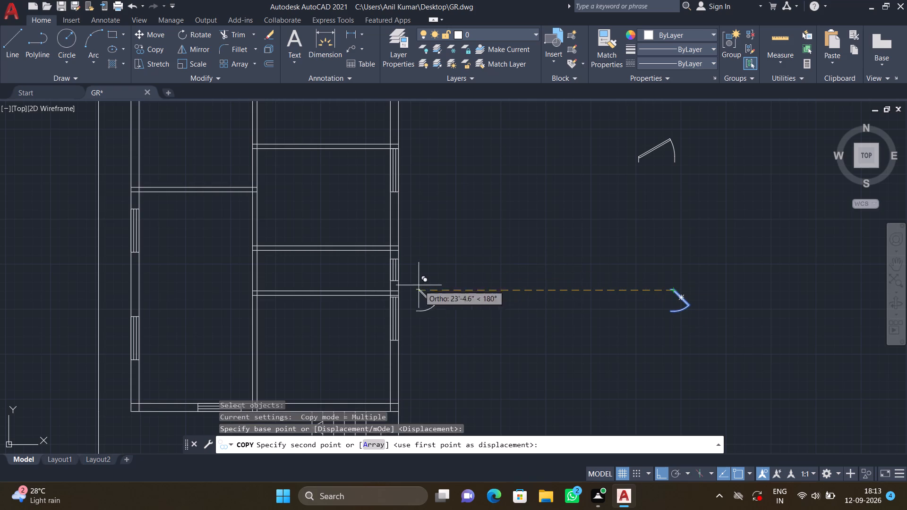
pyautogui.press('F8')
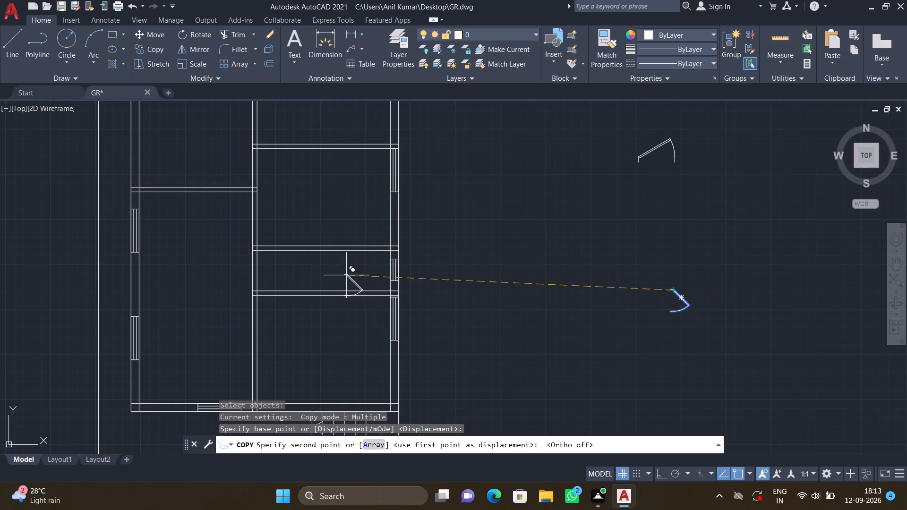
pyautogui.scroll(2, 248, 318)
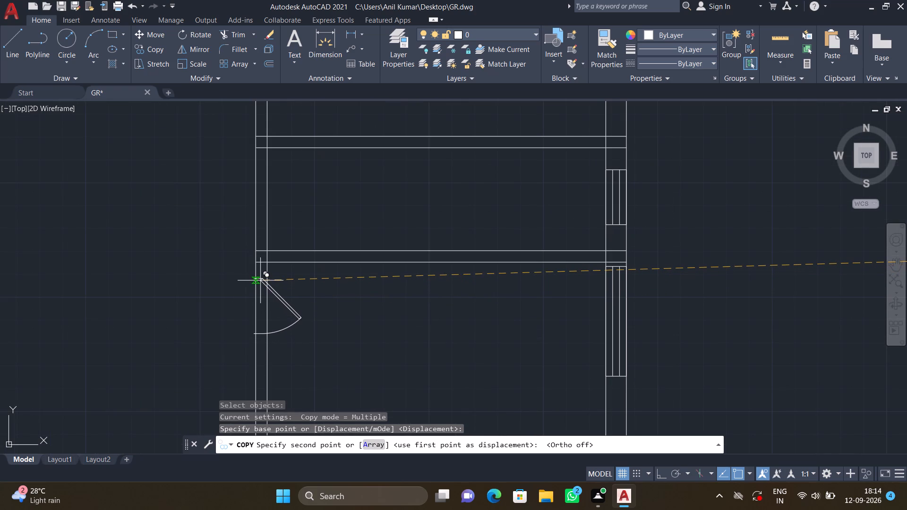
pyautogui.scroll(2, 259, 271)
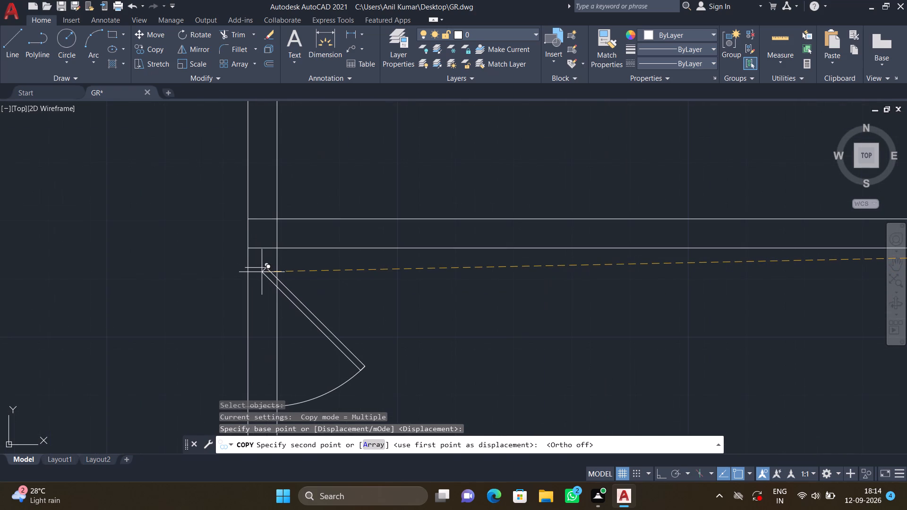
pyautogui.scroll(-1, 269, 272)
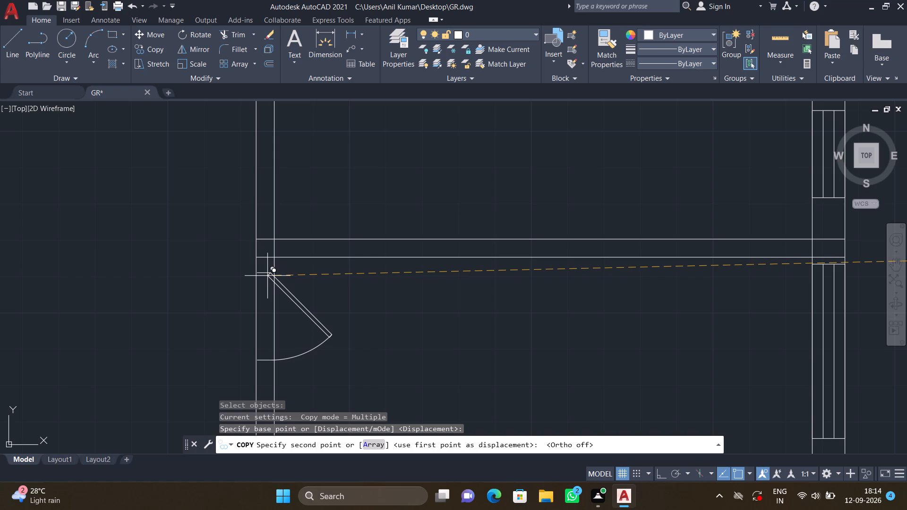
pyautogui.scroll(1, 267, 276)
pyautogui.moveTo(267, 263); pyautogui.dragTo(296, 145, button='middle')
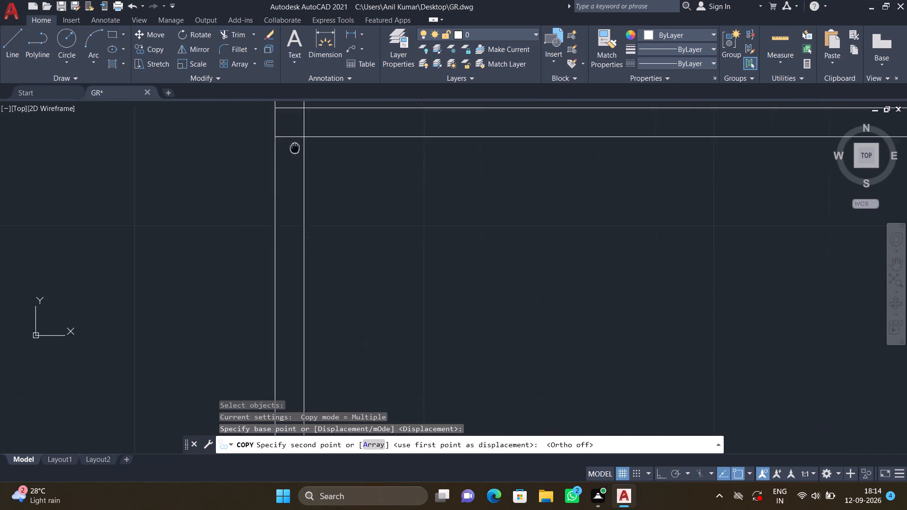
pyautogui.moveTo(296, 145); pyautogui.dragTo(297, 134, button='middle')
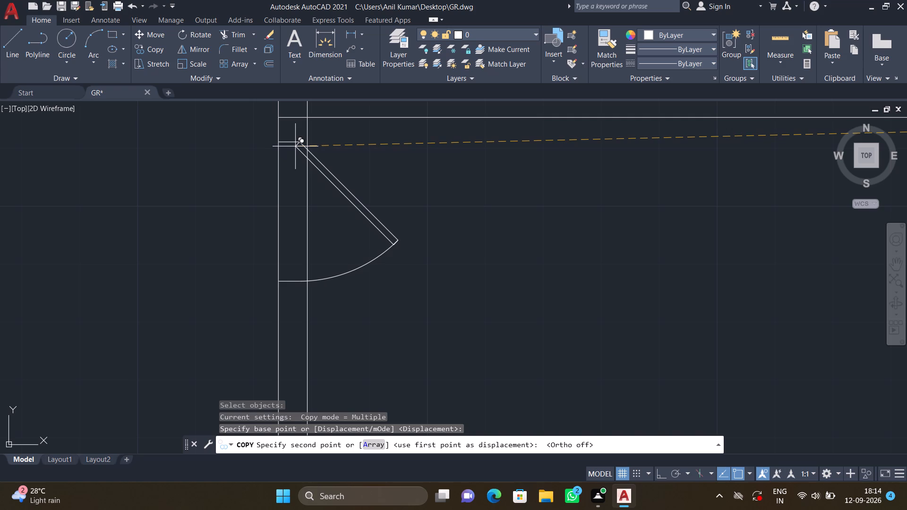
pyautogui.click(295, 146)
# Place another copy of the 2' door in the central wall, just below the uppermost partition between the right-hand rooms.
pyautogui.scroll(-1, 352, 187)
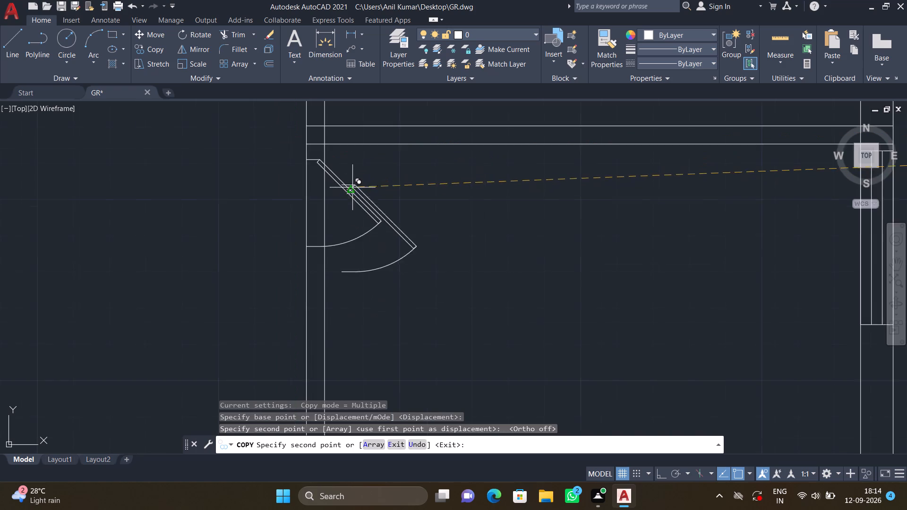
pyautogui.scroll(-1, 353, 187)
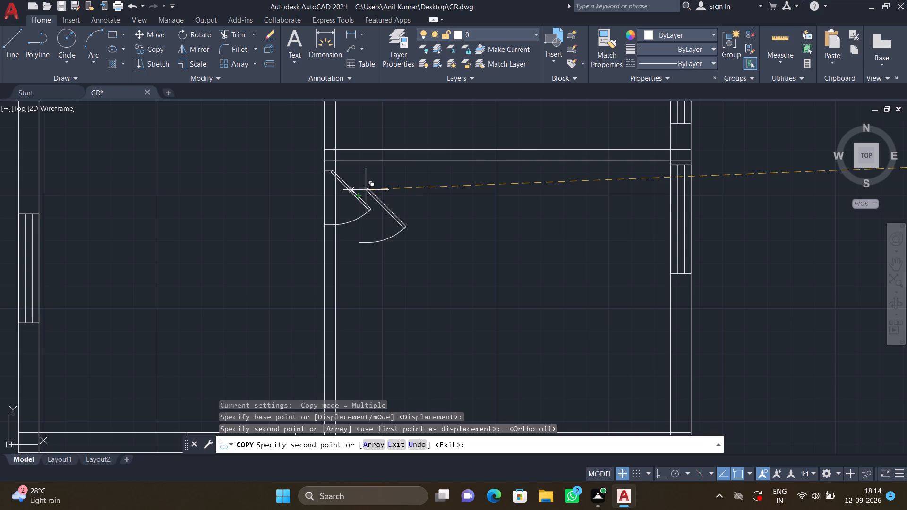
pyautogui.scroll(-3, 366, 187)
pyautogui.moveTo(382, 156); pyautogui.dragTo(426, 328, button='middle')
pyautogui.scroll(2, 406, 247)
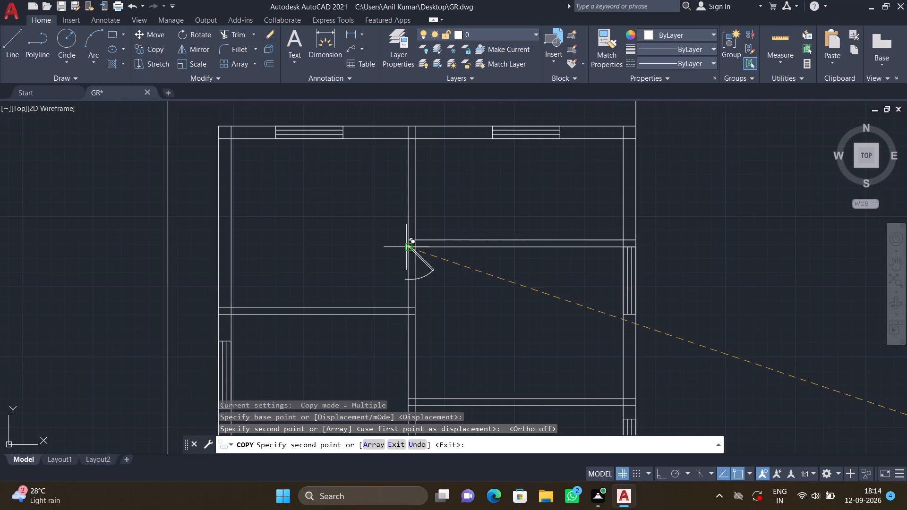
pyautogui.scroll(3, 413, 260)
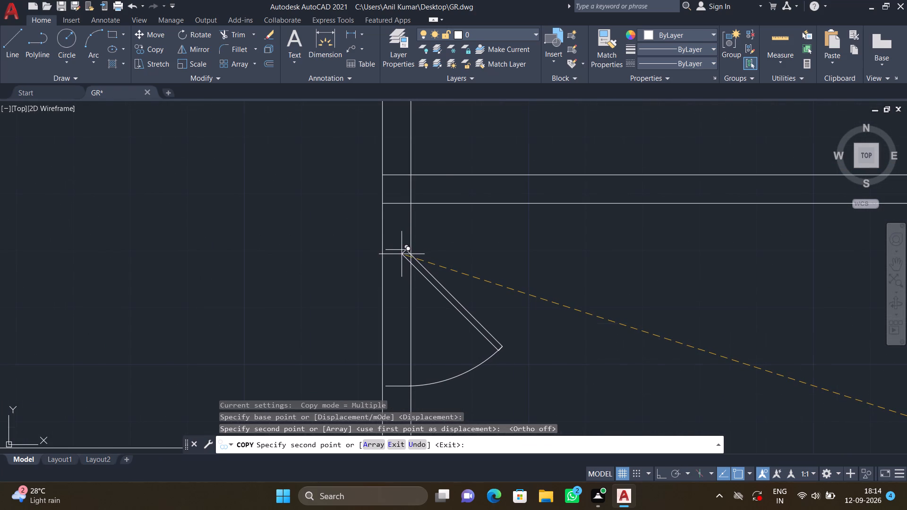
pyautogui.scroll(-2, 402, 254)
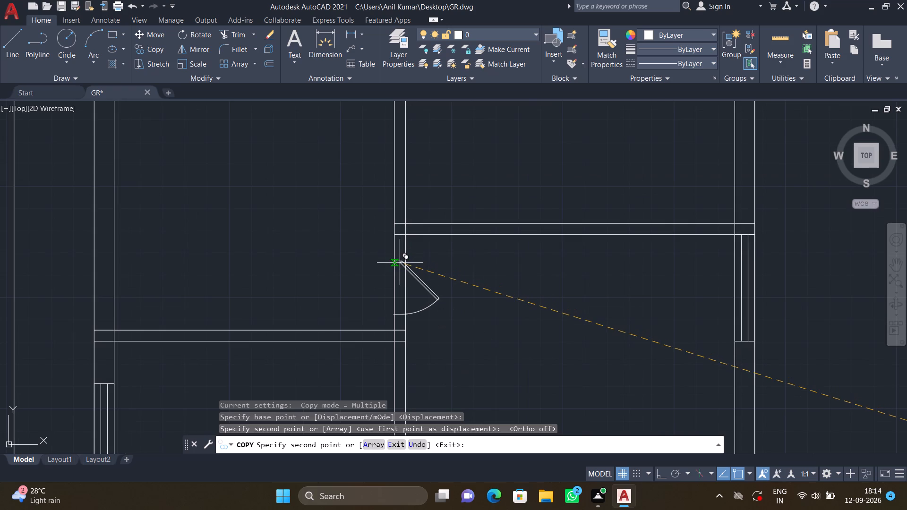
pyautogui.scroll(1, 400, 260)
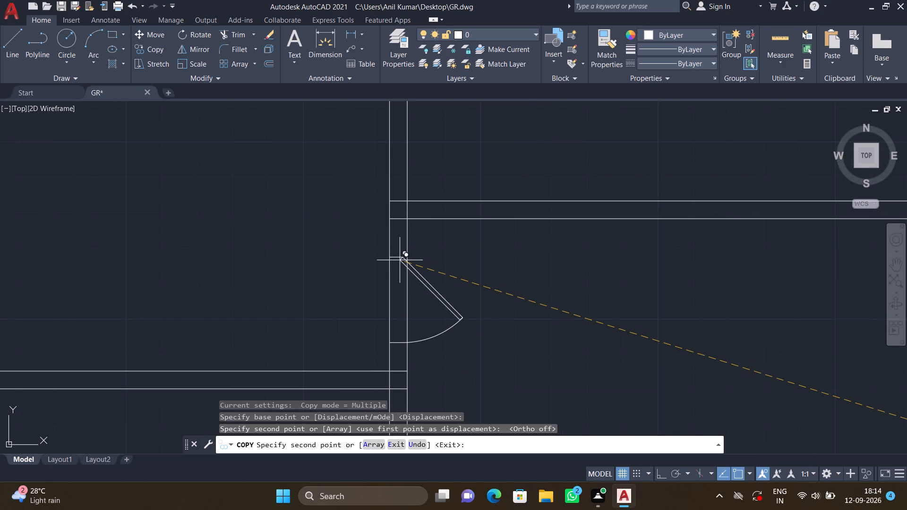
pyautogui.click(400, 259)
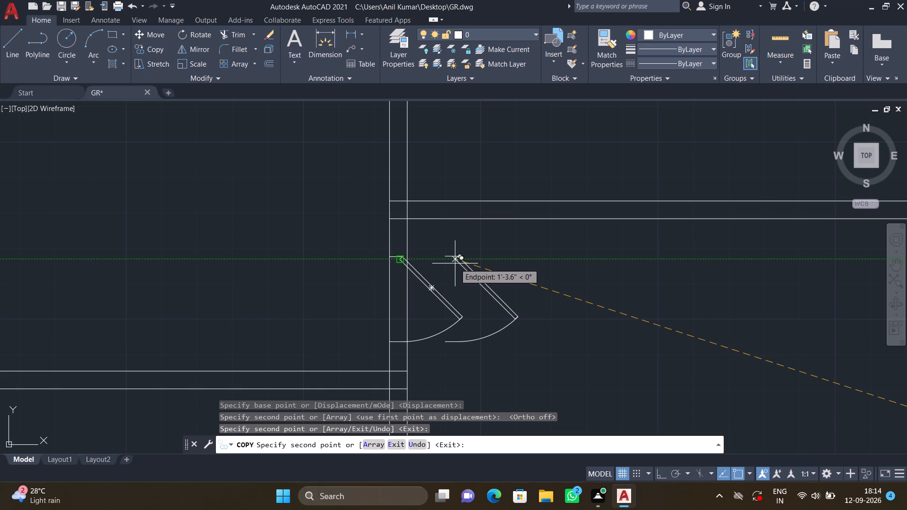
# Place a third copy of the 2' door in the plan's left outer wall near the top of the upper-left room, and finish copying.
pyautogui.scroll(-3, 451, 263)
pyautogui.scroll(2, 294, 229)
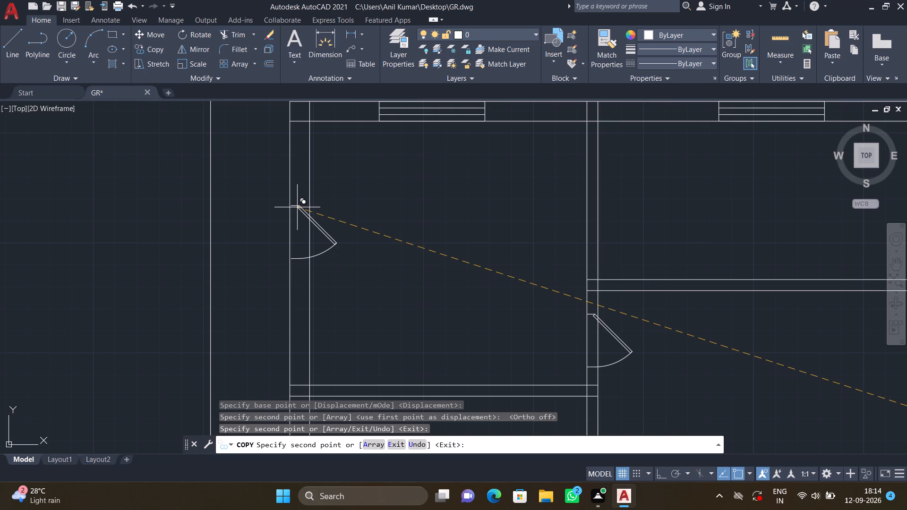
pyautogui.scroll(2, 295, 190)
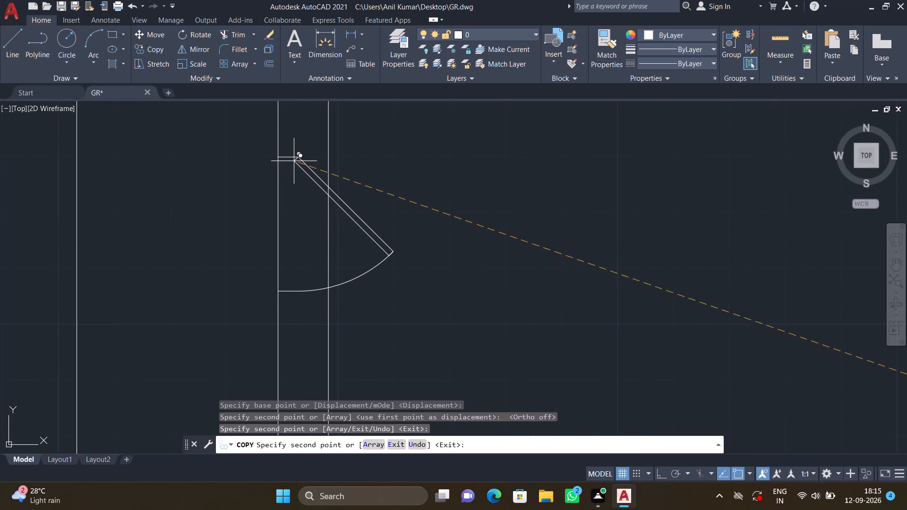
pyautogui.scroll(-1, 293, 158)
pyautogui.moveTo(305, 187); pyautogui.dragTo(321, 229, button='middle')
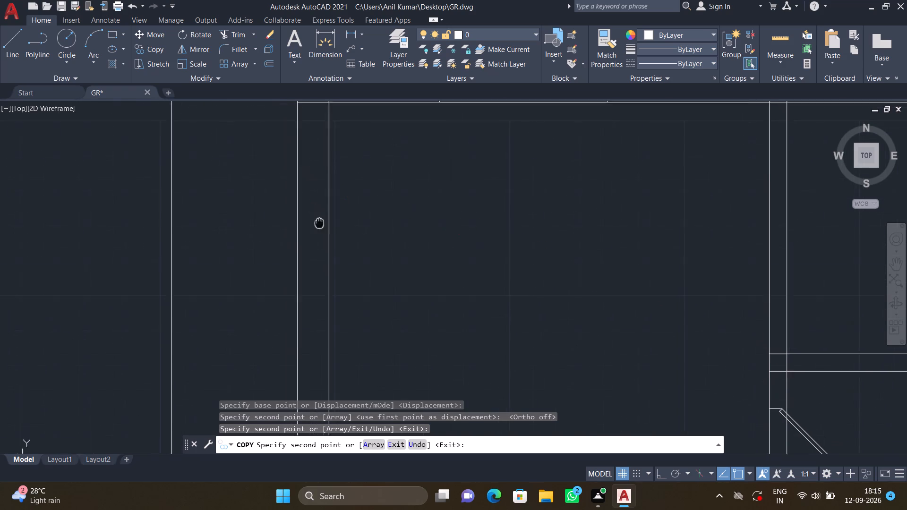
pyautogui.moveTo(321, 229); pyautogui.dragTo(324, 237, button='middle')
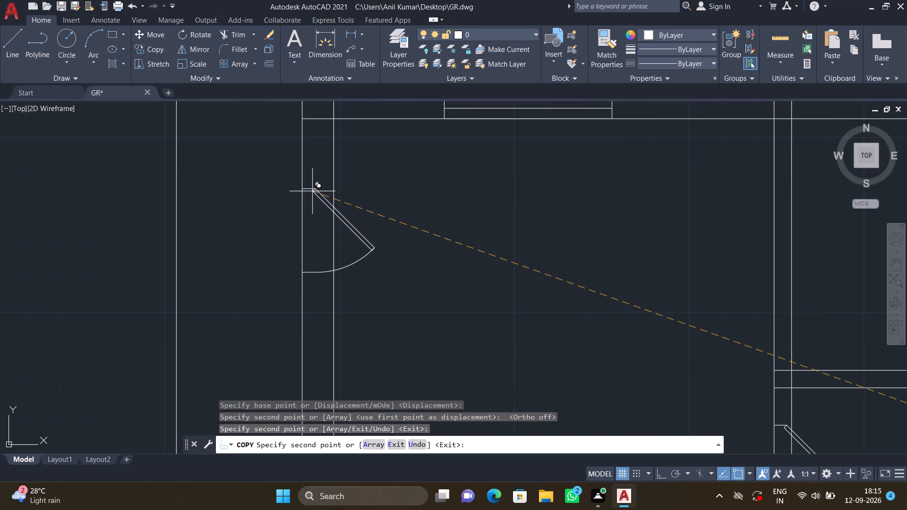
pyautogui.click(312, 191)
pyautogui.scroll(-1, 382, 203)
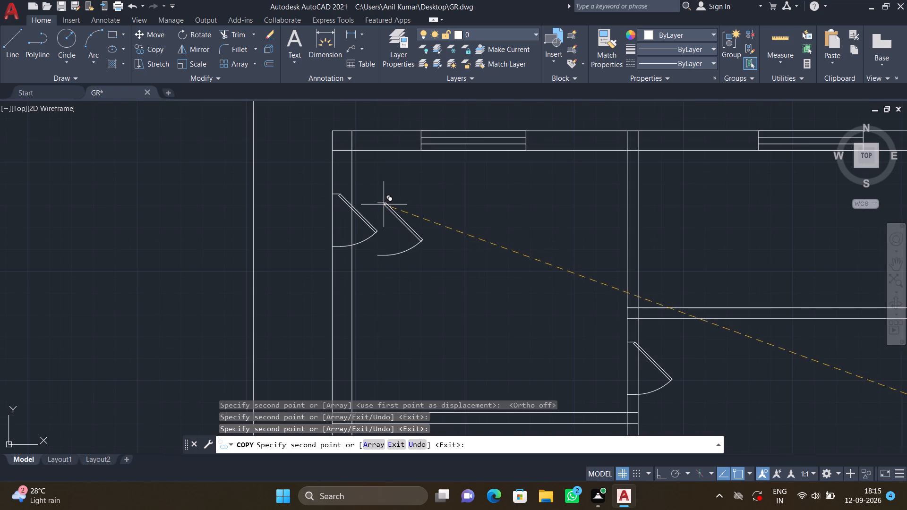
pyautogui.scroll(4, 344, 257)
pyautogui.scroll(-2, 325, 226)
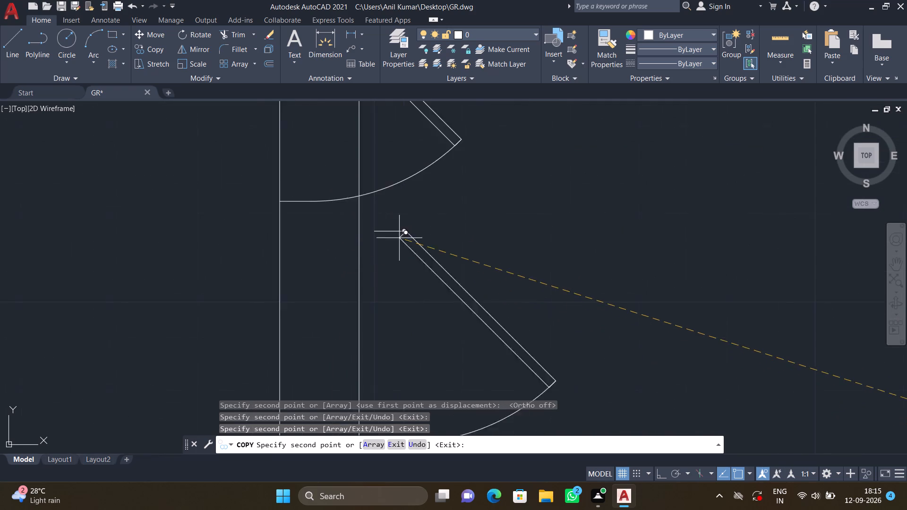
pyautogui.scroll(-2, 444, 246)
pyautogui.press('Return')
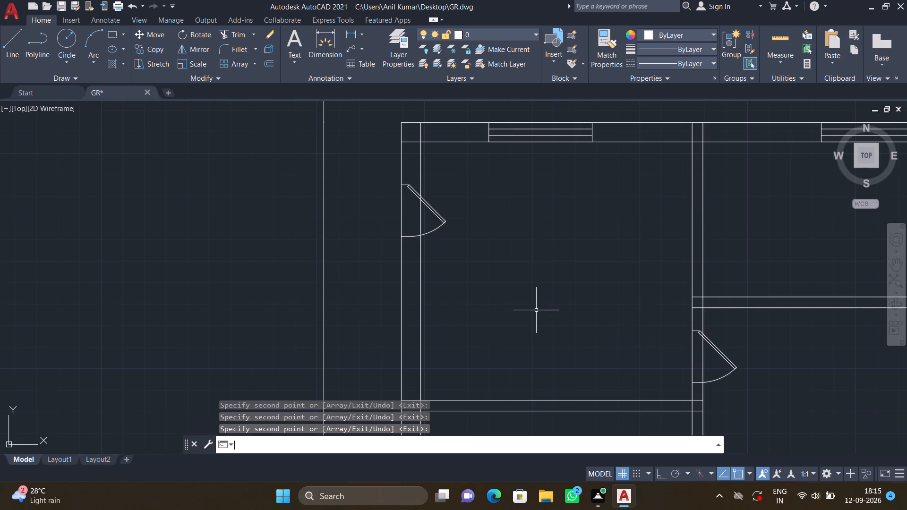
pyautogui.scroll(-3, 511, 297)
pyautogui.moveTo(0, 0); pyautogui.dragTo(7, 7, button='middle')
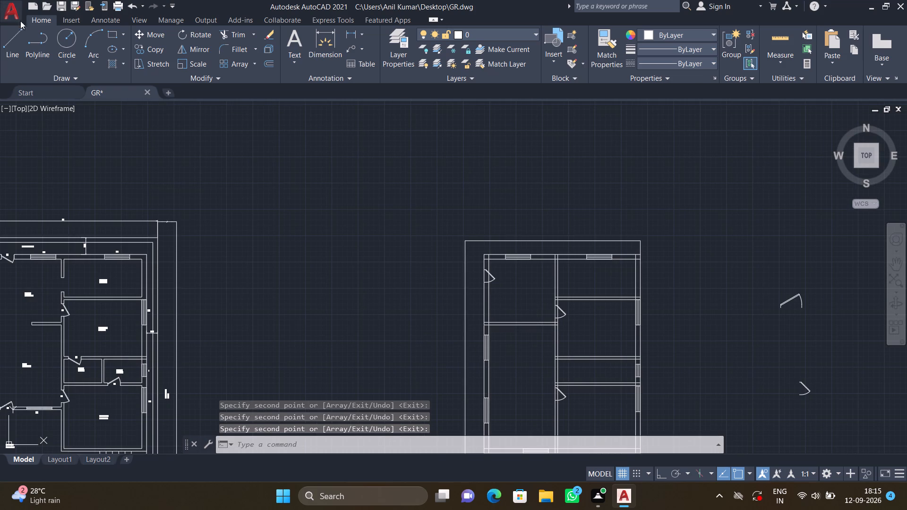
# Rotate the lower, 2' door block to 90° about its top-left hinge endpoint, with Ortho on.
pyautogui.scroll(-1, 422, 292)
pyautogui.moveTo(588, 322); pyautogui.dragTo(581, 310, button='middle')
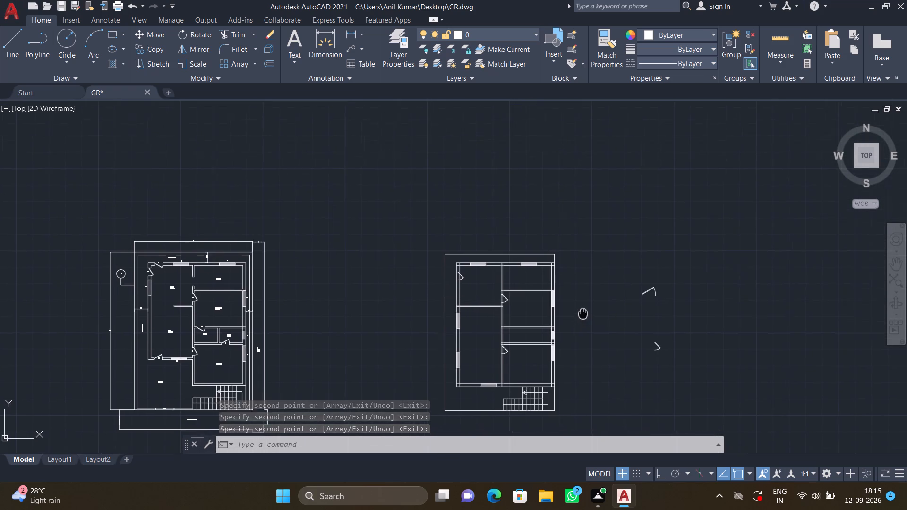
pyautogui.moveTo(581, 310); pyautogui.dragTo(532, 236, button='middle')
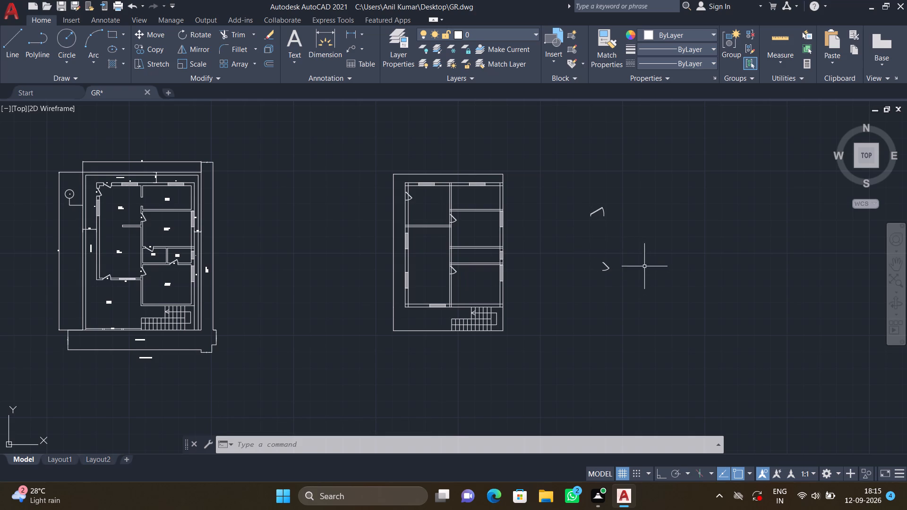
pyautogui.scroll(1, 619, 289)
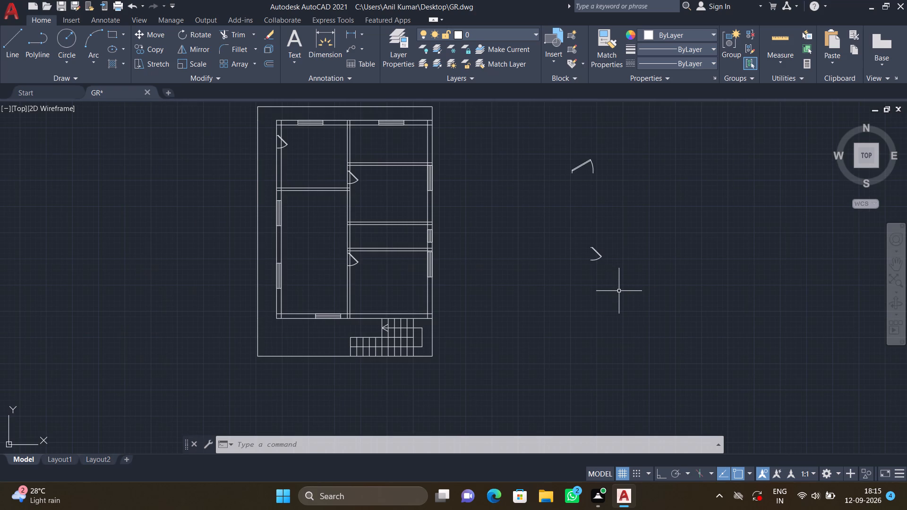
pyautogui.write('RO')
pyautogui.press('Return')
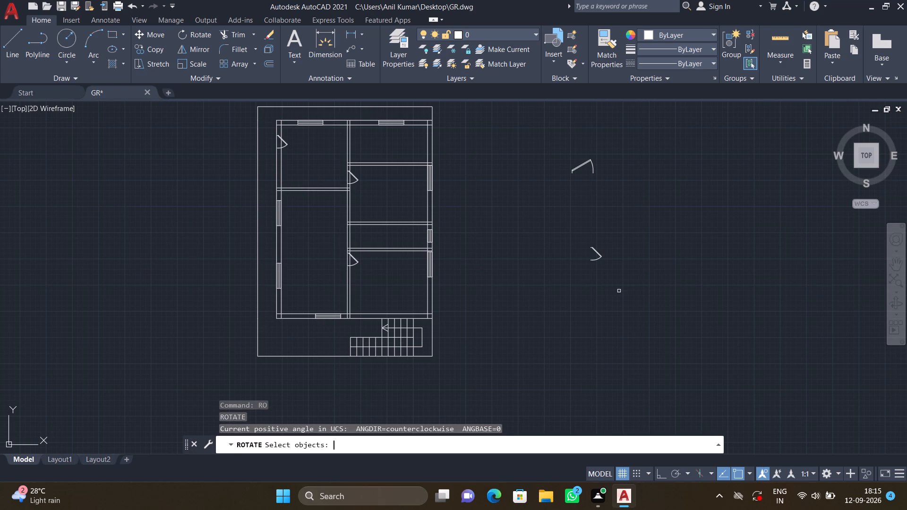
pyautogui.press('F8')
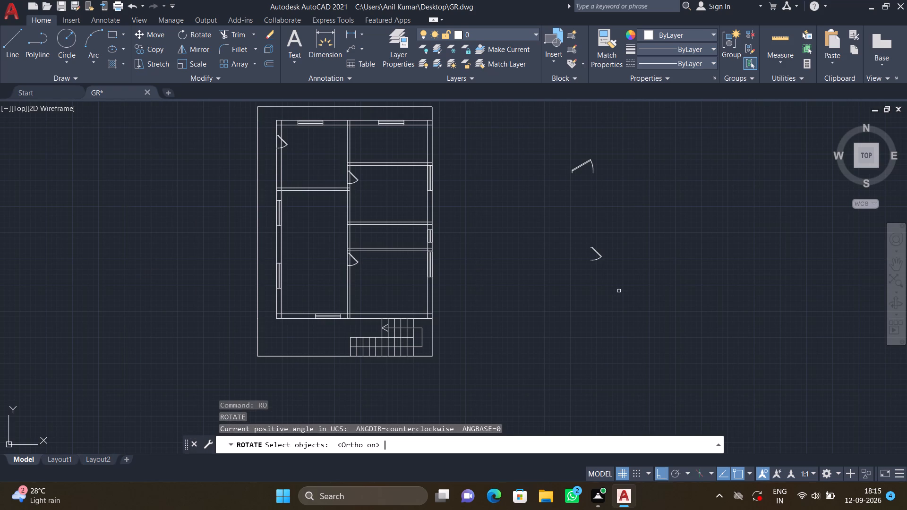
pyautogui.click(608, 279)
pyautogui.click(581, 244)
pyautogui.press('Return')
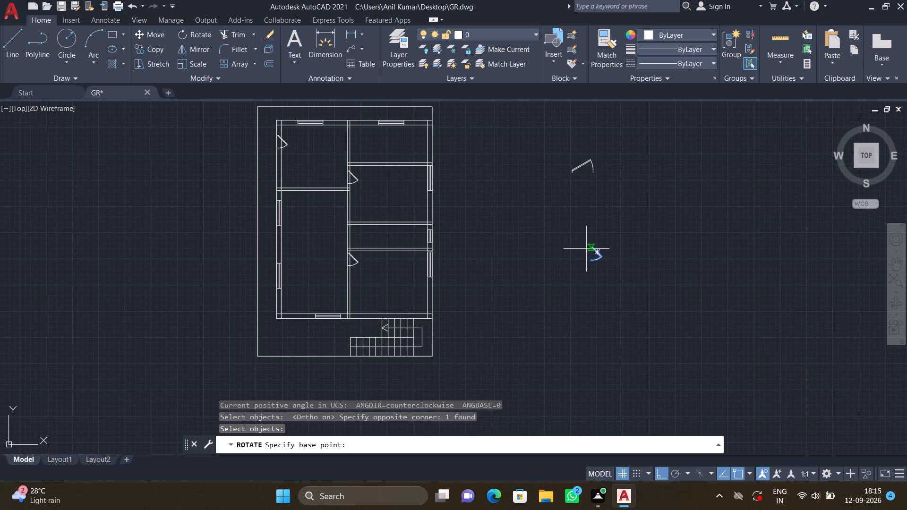
pyautogui.click(589, 246)
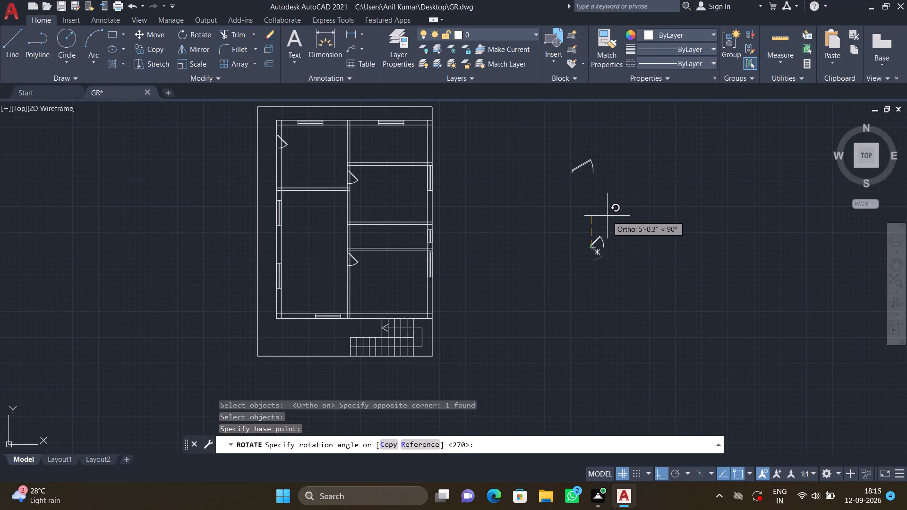
pyautogui.scroll(2, 607, 220)
pyautogui.middleClick(606, 233)
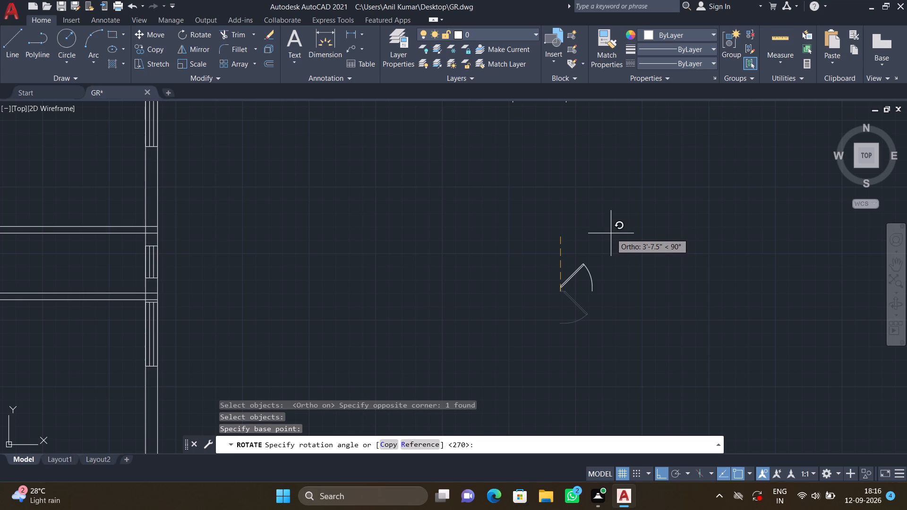
pyautogui.click(611, 233)
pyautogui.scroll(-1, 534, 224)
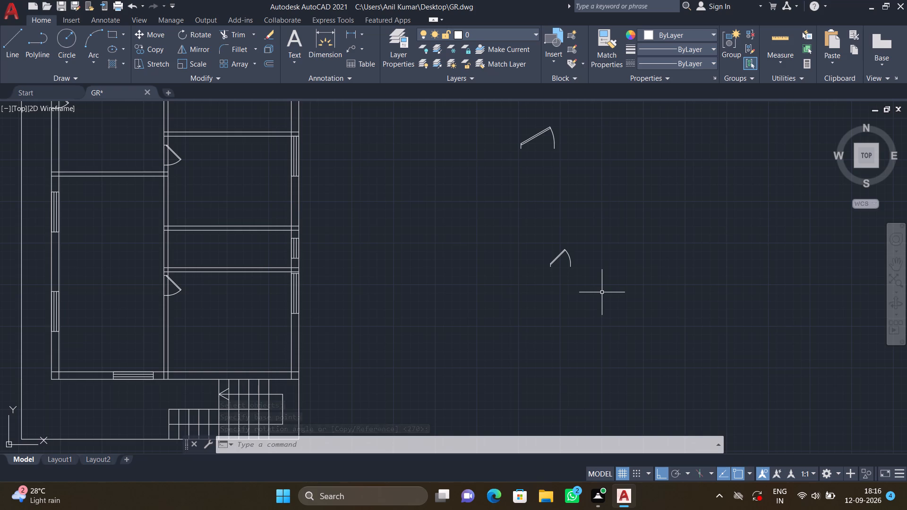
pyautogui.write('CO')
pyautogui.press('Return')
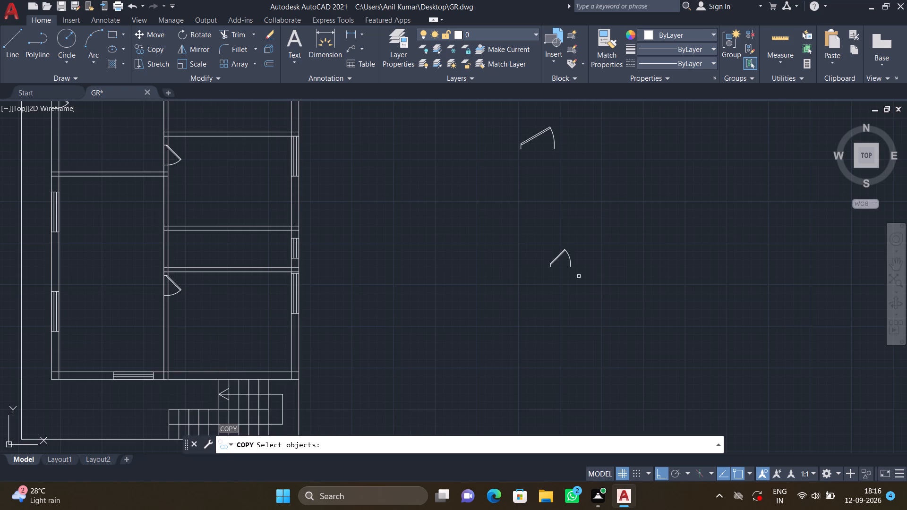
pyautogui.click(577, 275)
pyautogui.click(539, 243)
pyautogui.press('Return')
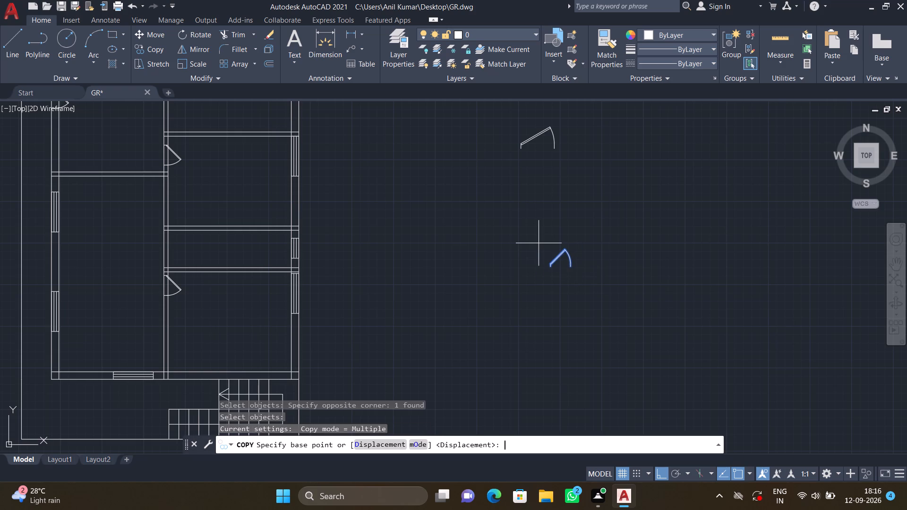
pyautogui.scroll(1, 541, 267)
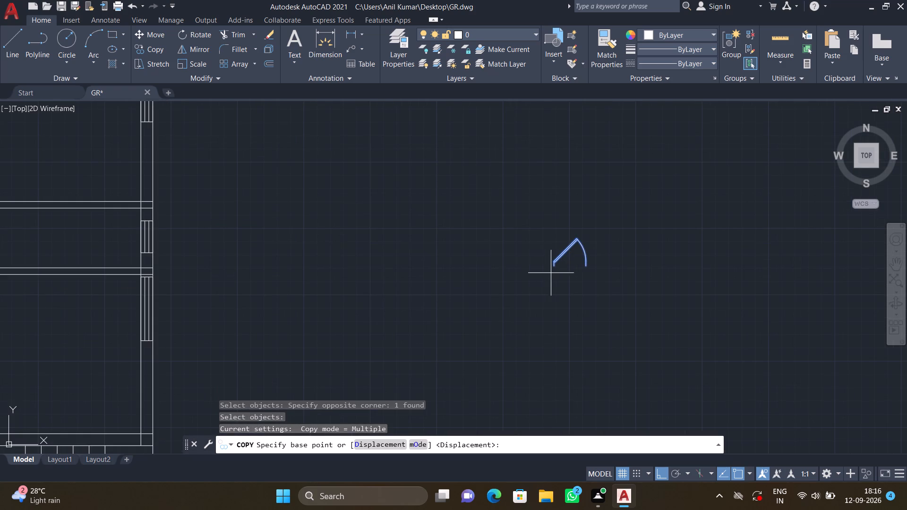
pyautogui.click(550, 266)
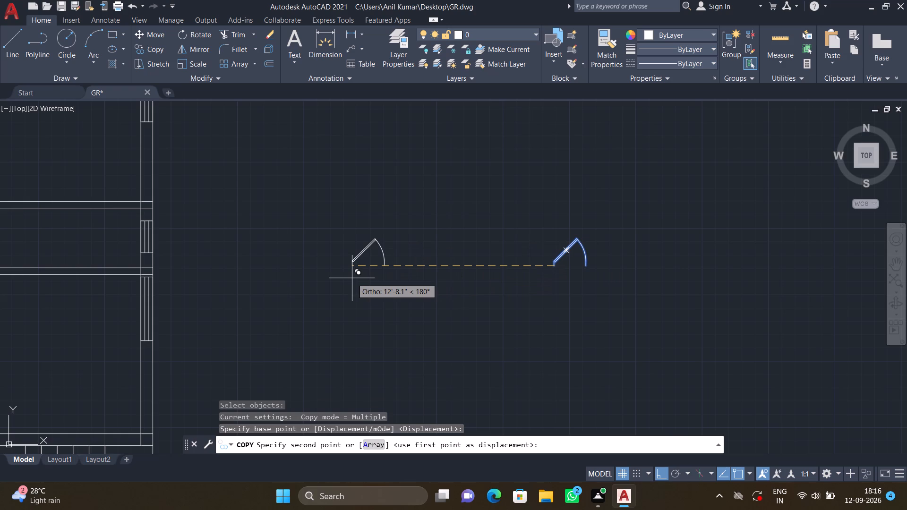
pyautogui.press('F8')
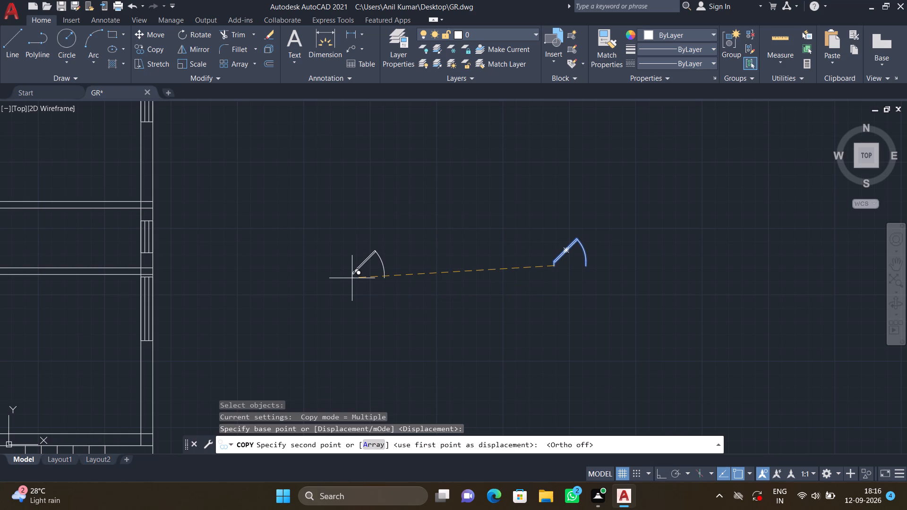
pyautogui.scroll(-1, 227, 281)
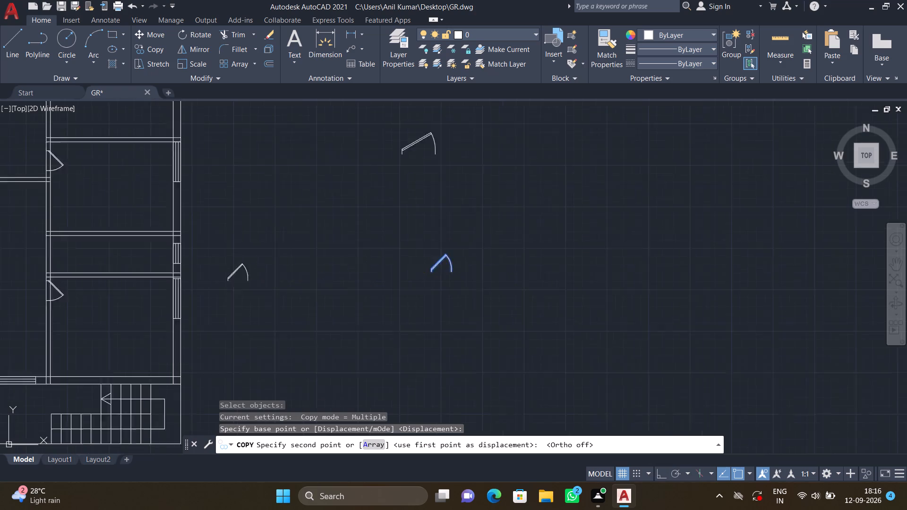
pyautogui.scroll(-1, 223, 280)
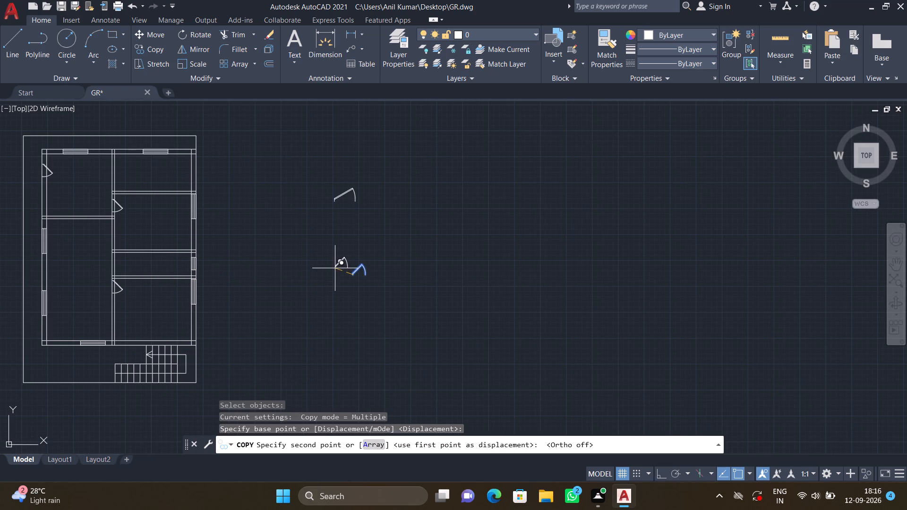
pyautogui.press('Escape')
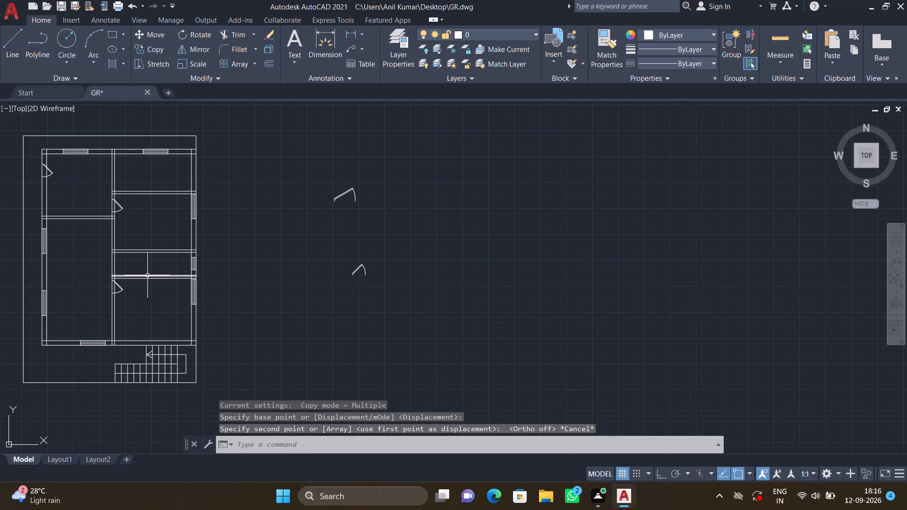
# Offset the inner line of the second plan's right outer wall 6' inward into the right-hand rooms.
pyautogui.moveTo(147, 275); pyautogui.dragTo(337, 227, button='middle')
pyautogui.scroll(2, 376, 220)
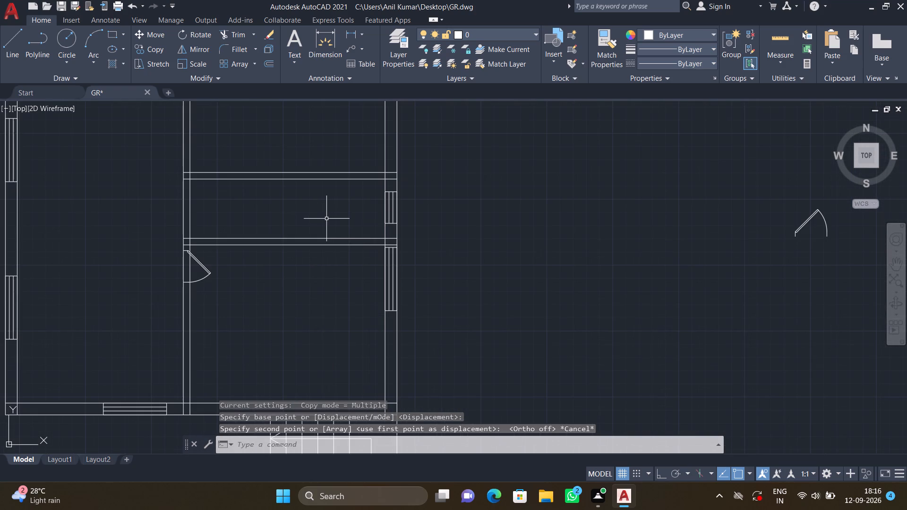
pyautogui.press('o')
pyautogui.press('Return')
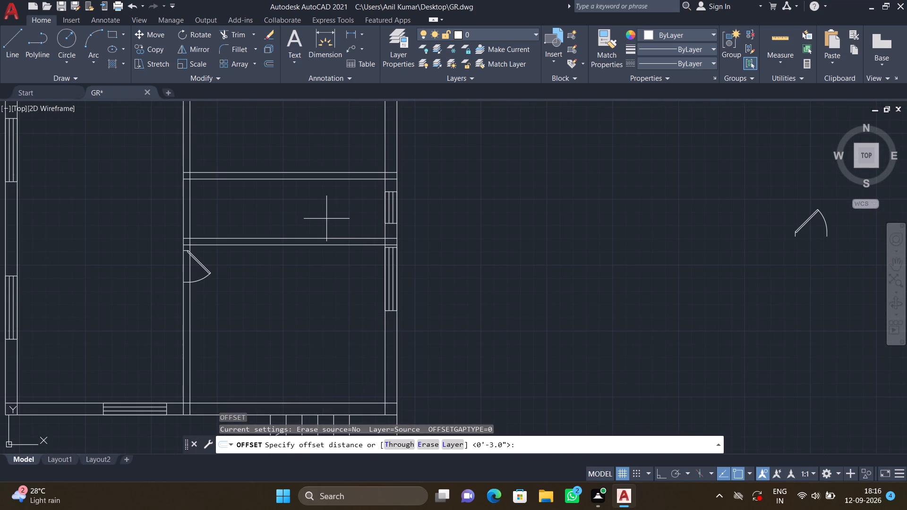
pyautogui.write("6'")
pyautogui.press('Return')
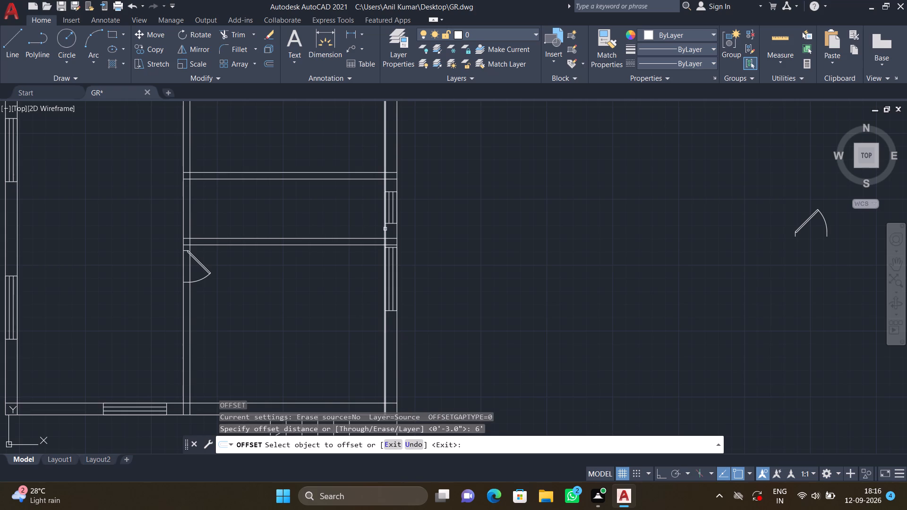
pyautogui.click(385, 229)
pyautogui.click(320, 224)
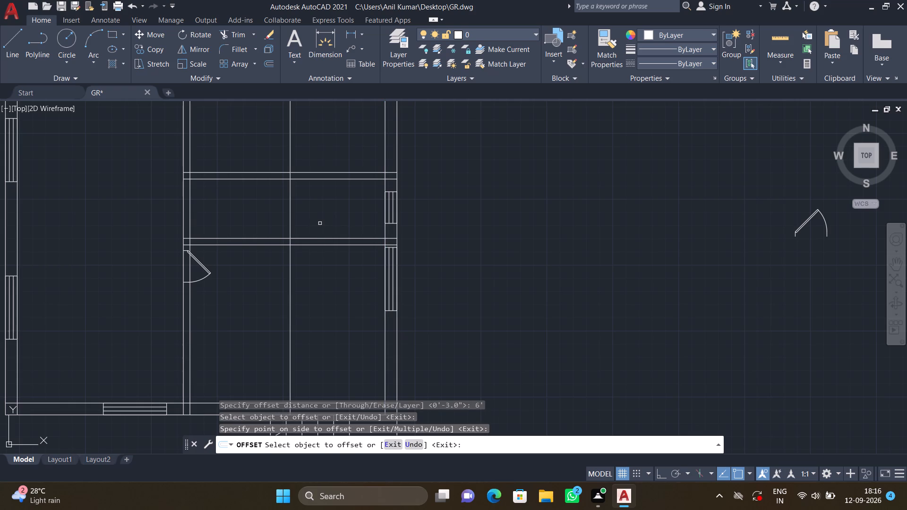
pyautogui.press('Return')
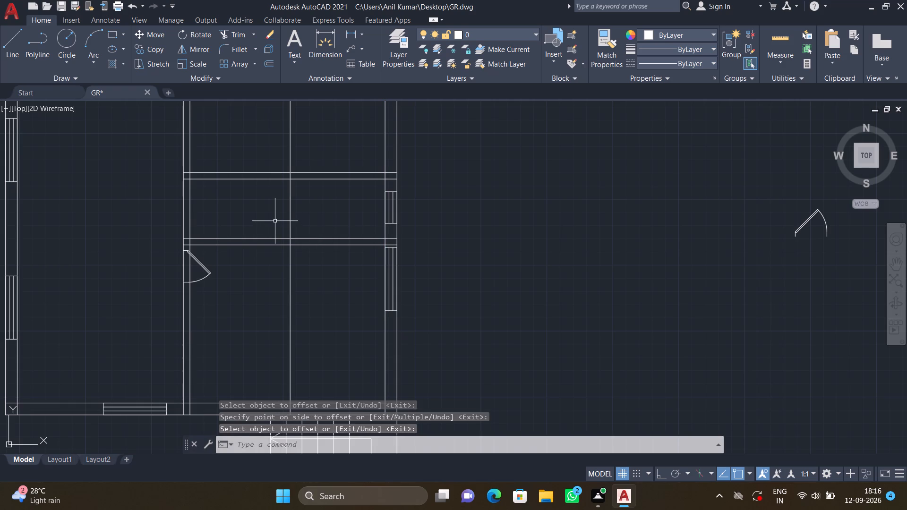
# Offset the new vertical line 4" towards the central wall to form a partition.
pyautogui.press('o')
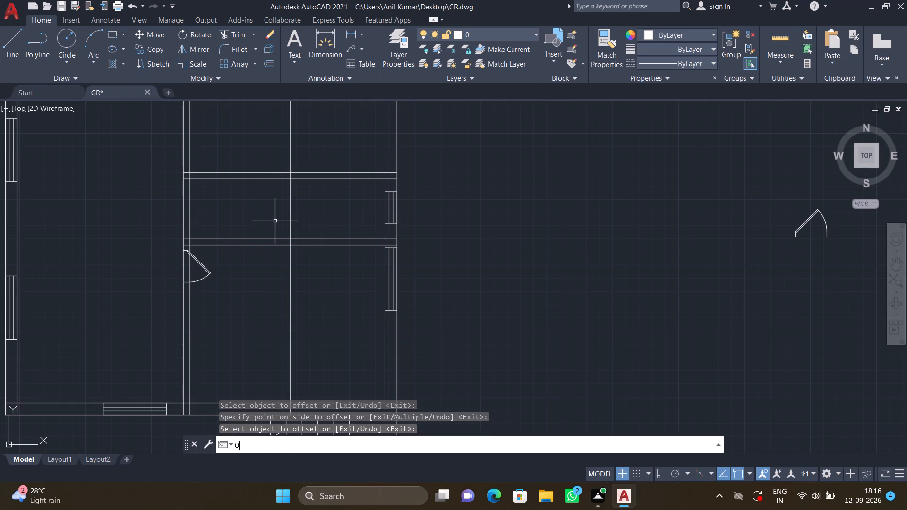
pyautogui.press('Return')
pyautogui.press('4')
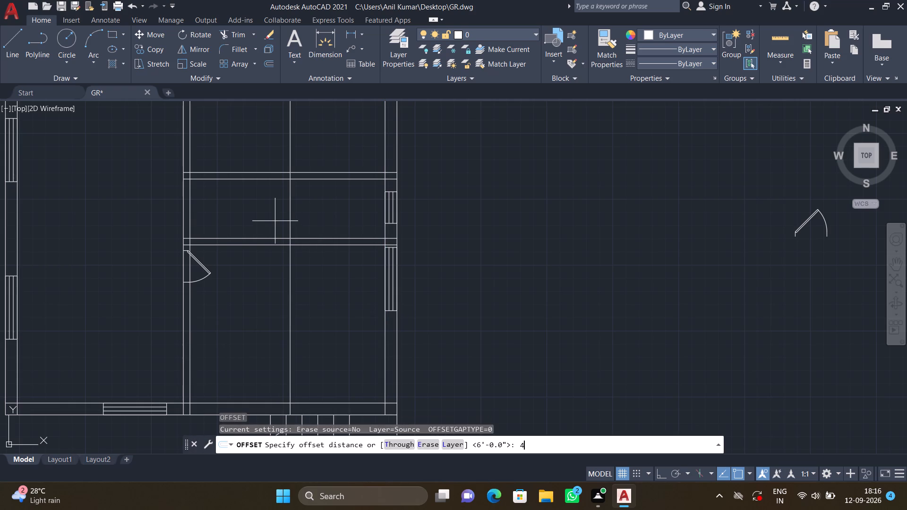
pyautogui.hotkey('shift', '"')
pyautogui.press('Return')
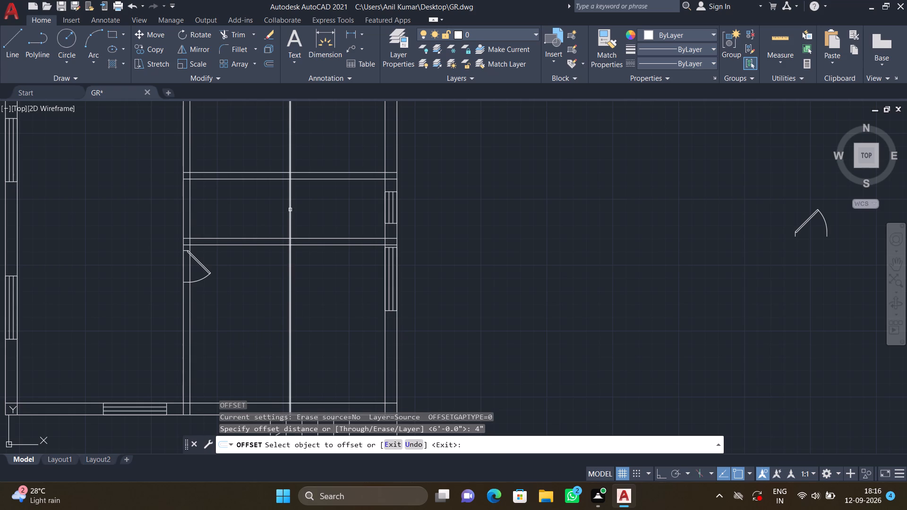
pyautogui.click(290, 209)
pyautogui.click(258, 203)
pyautogui.press('Return')
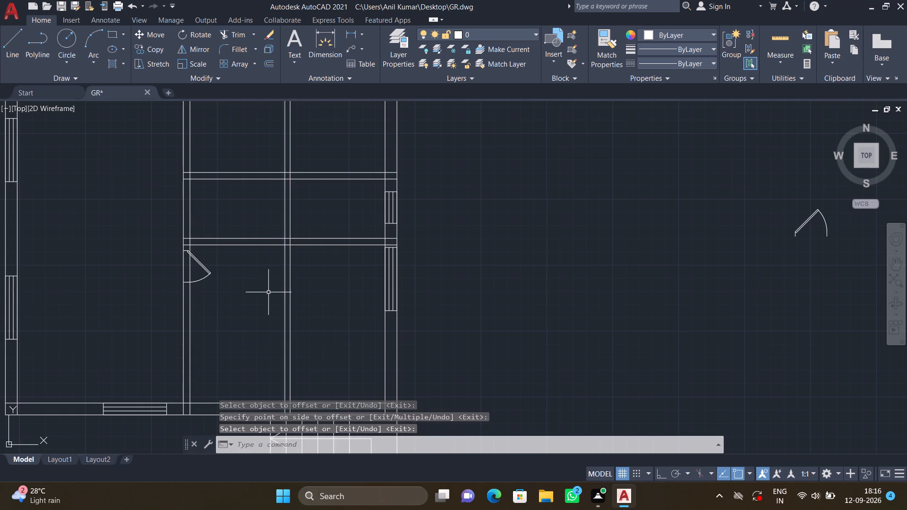
# Trim the two vertical partition lines out of the lower-right room and the bottom outer wall.
pyautogui.write('TR')
pyautogui.press('Return')
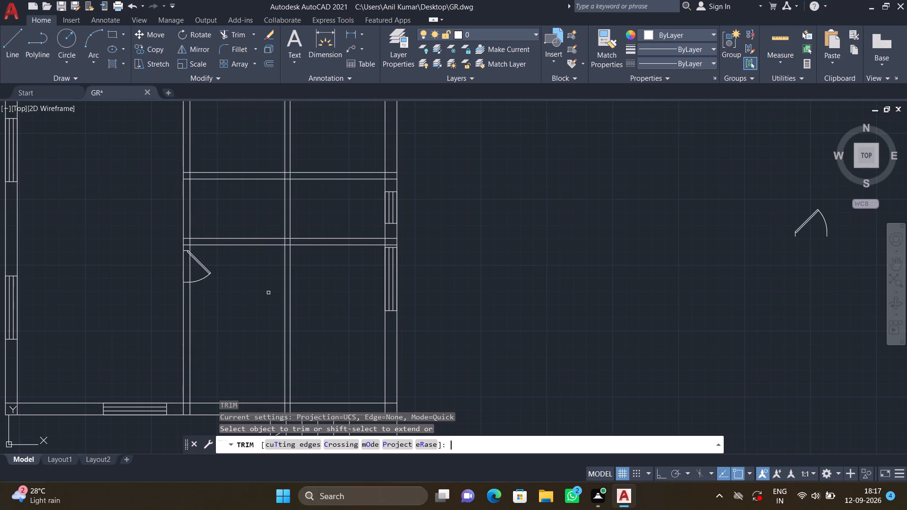
pyautogui.click(268, 293)
pyautogui.click(269, 295)
pyautogui.click(311, 297)
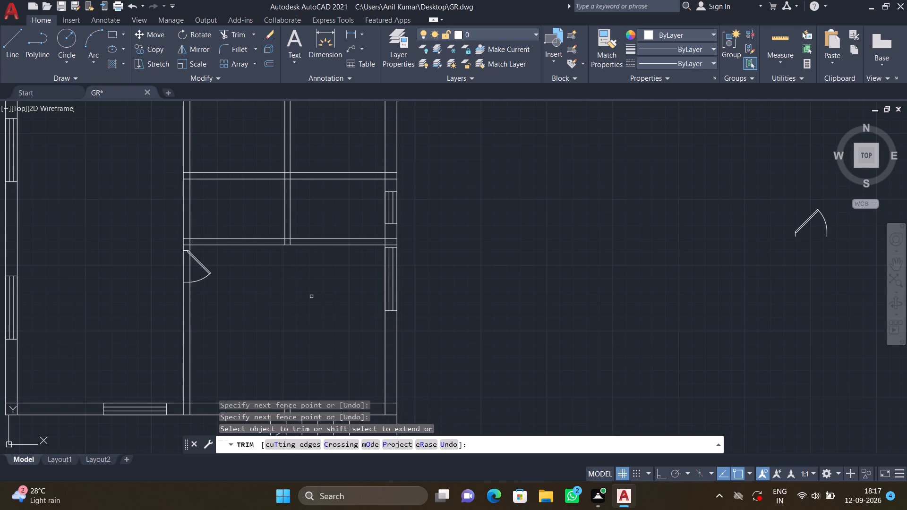
pyautogui.scroll(-2, 312, 296)
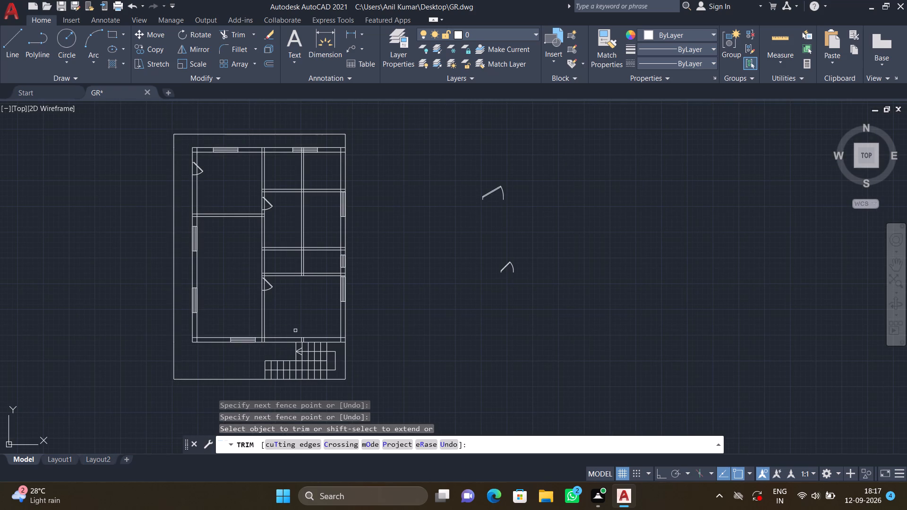
pyautogui.scroll(3, 295, 331)
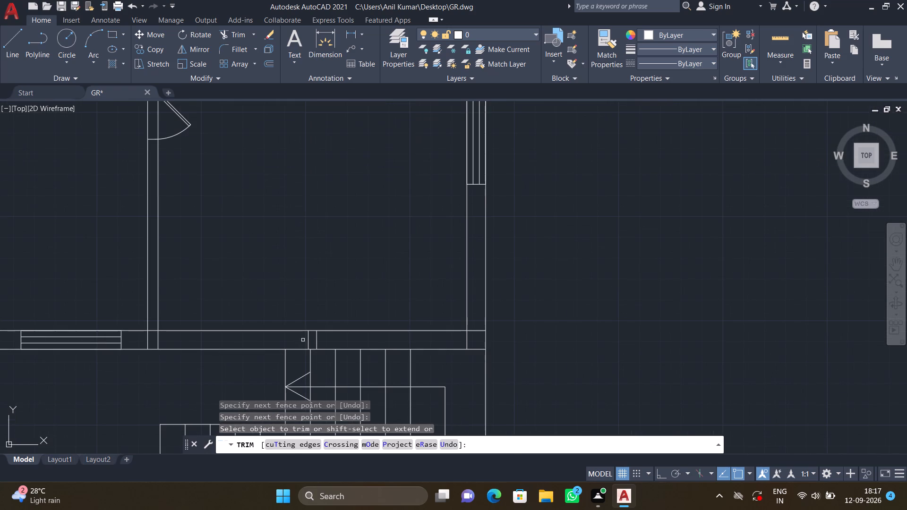
pyautogui.click(304, 340)
pyautogui.click(326, 340)
# Trim the two vertical partition lines out of the right-hand room just below the uppermost partition.
pyautogui.scroll(-1, 321, 311)
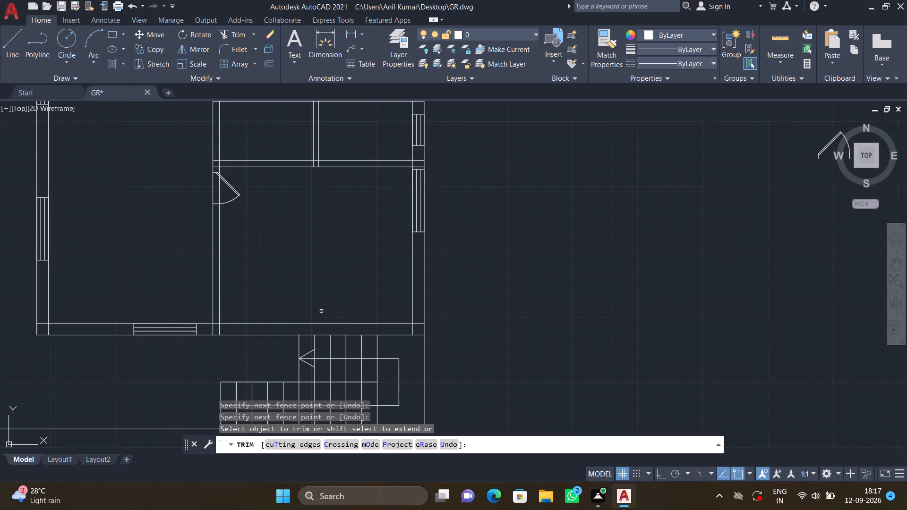
pyautogui.scroll(-1, 322, 308)
pyautogui.moveTo(317, 271); pyautogui.dragTo(353, 386, button='middle')
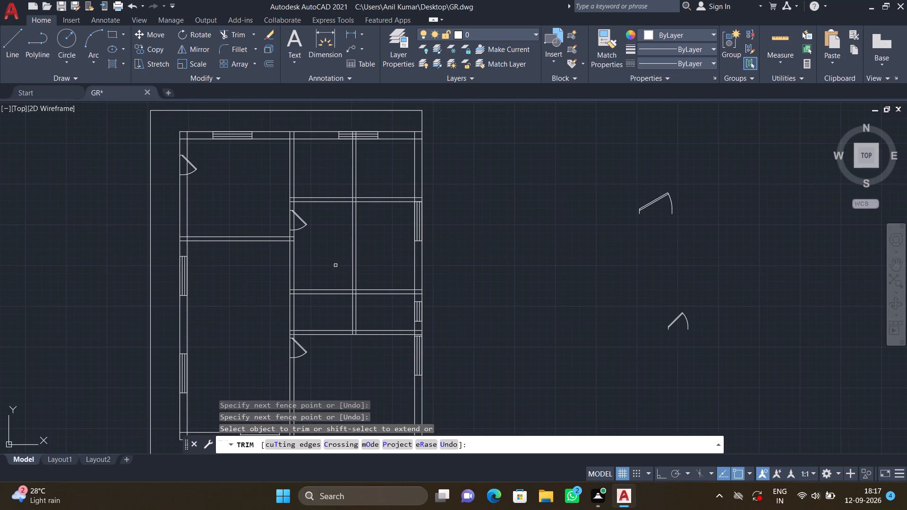
pyautogui.click(334, 258)
pyautogui.click(364, 252)
# Trim the two vertical partition lines out of the second plan's upper-right room.
pyautogui.click(332, 178)
pyautogui.click(368, 173)
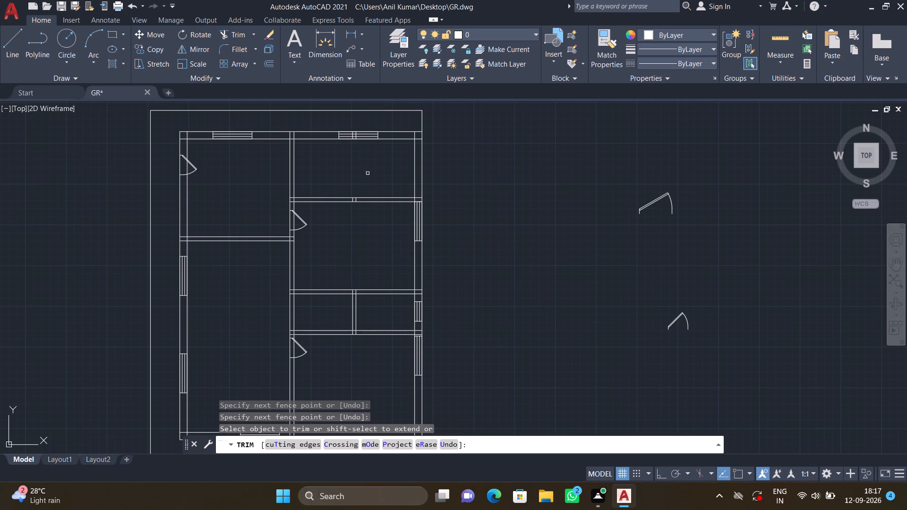
pyautogui.scroll(3, 348, 141)
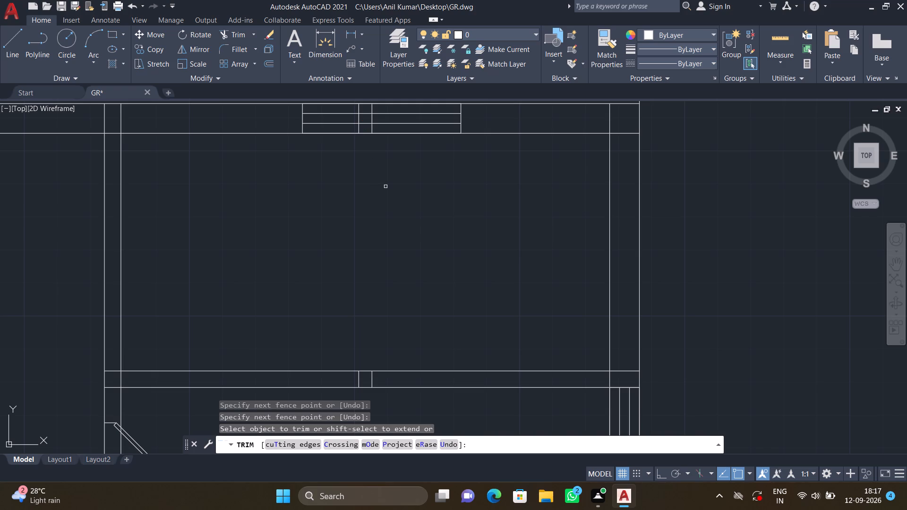
pyautogui.press('Return')
# Erase the leftover vertical stubs inside the uppermost right-hand partition wall and the upper-right window.
pyautogui.scroll(-2, 355, 340)
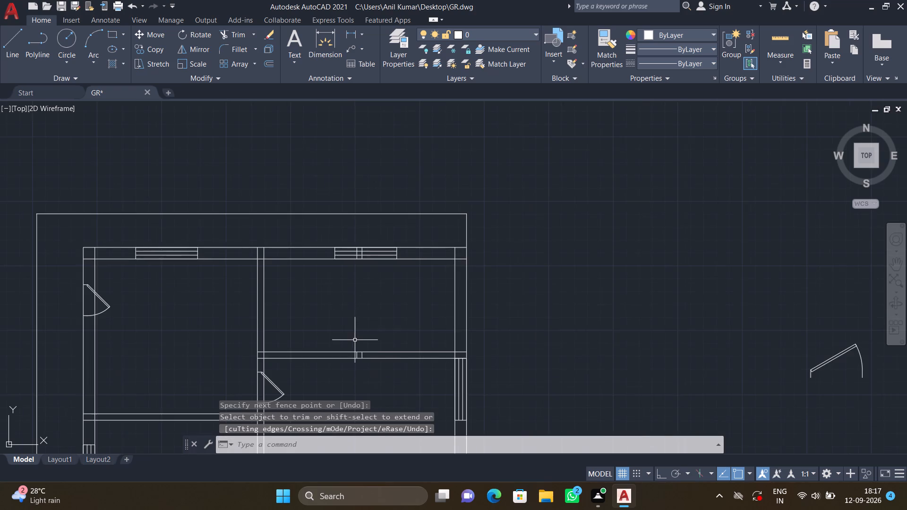
pyautogui.scroll(4, 358, 358)
pyautogui.click(335, 338)
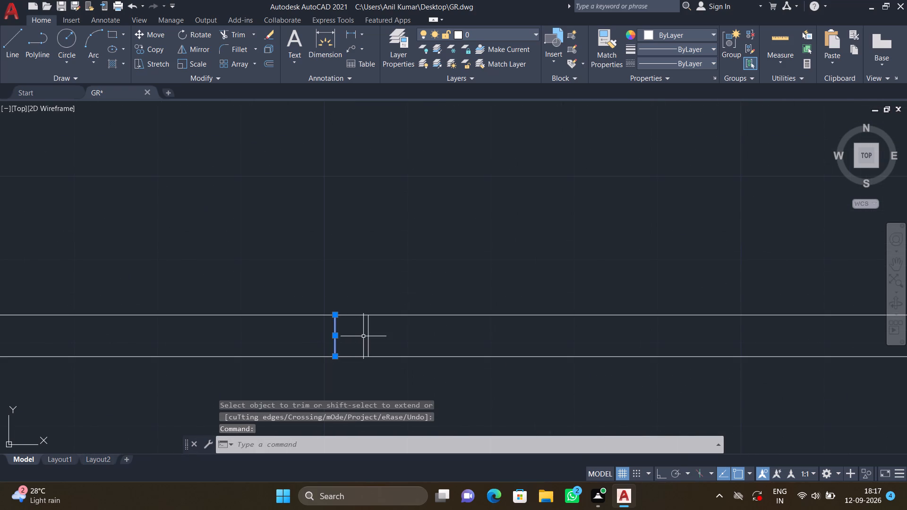
pyautogui.click(370, 333)
pyautogui.scroll(-3, 360, 295)
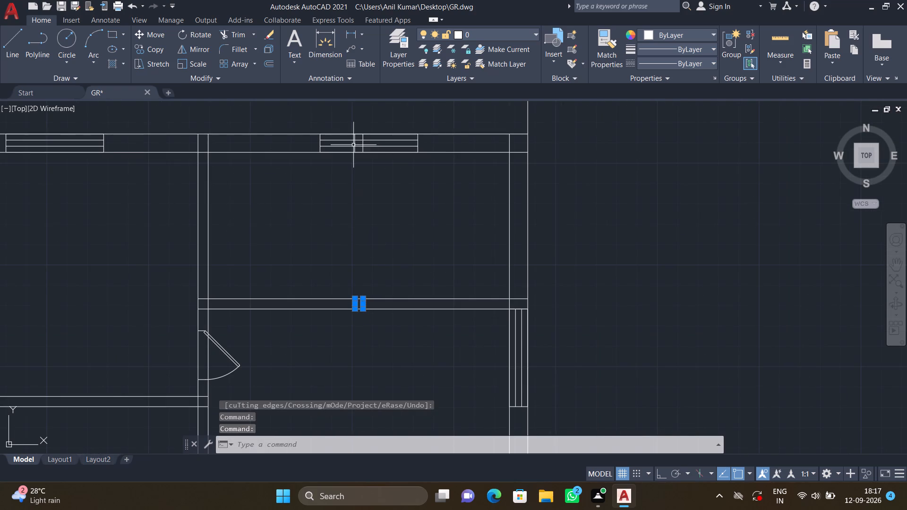
pyautogui.scroll(2, 353, 141)
pyautogui.click(353, 146)
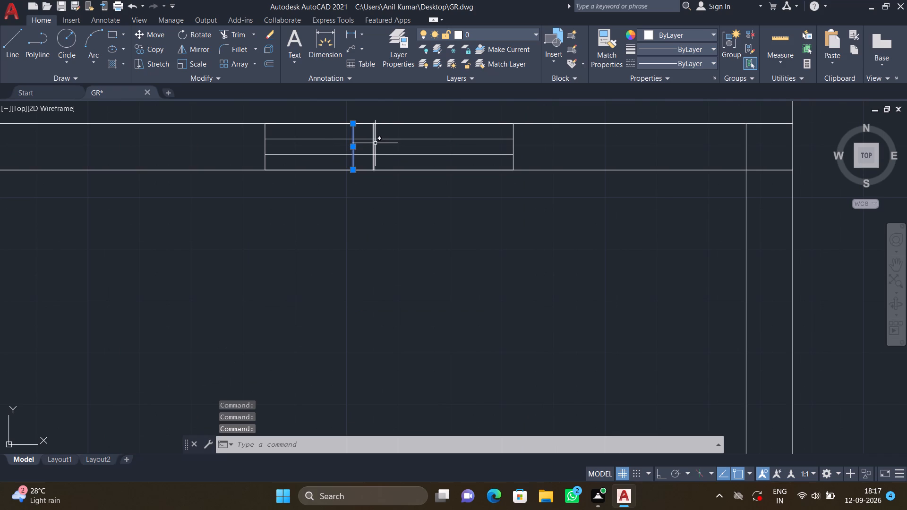
pyautogui.click(374, 143)
pyautogui.press('Delete')
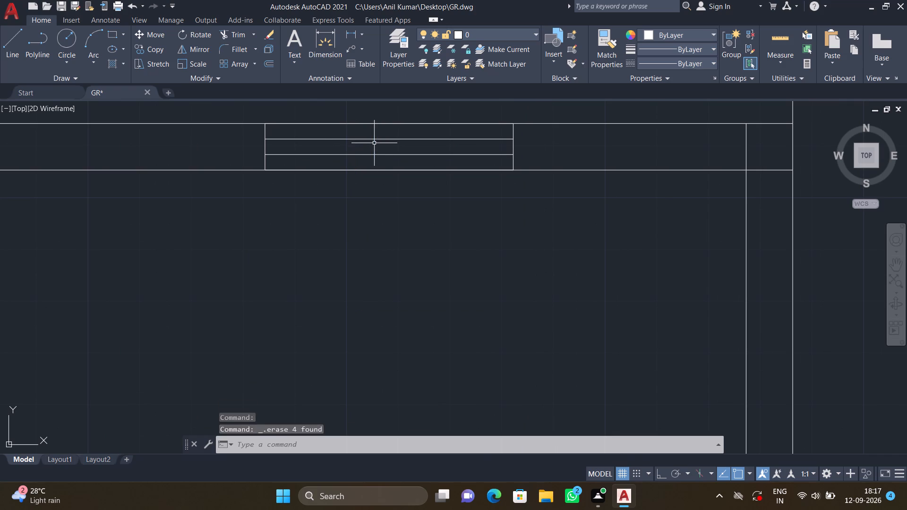
pyautogui.scroll(-3, 375, 144)
# Check the dimensions of the small compartment between the central wall and the new 4" partition with Quick Measure.
pyautogui.moveTo(383, 255); pyautogui.dragTo(402, 177, button='middle')
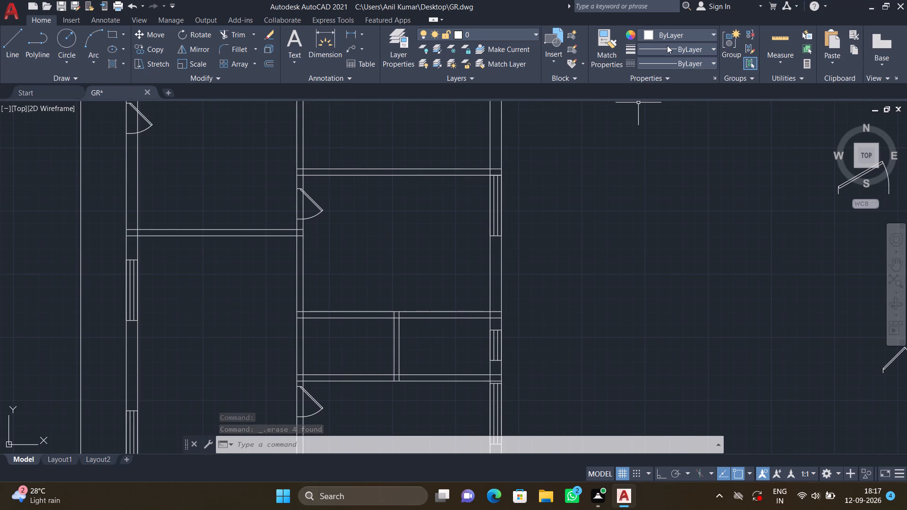
pyautogui.click(783, 61)
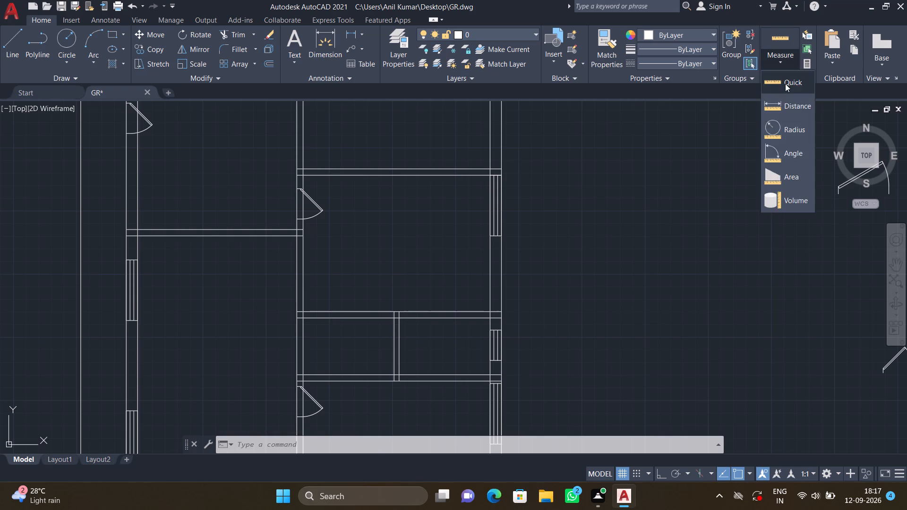
pyautogui.click(785, 80)
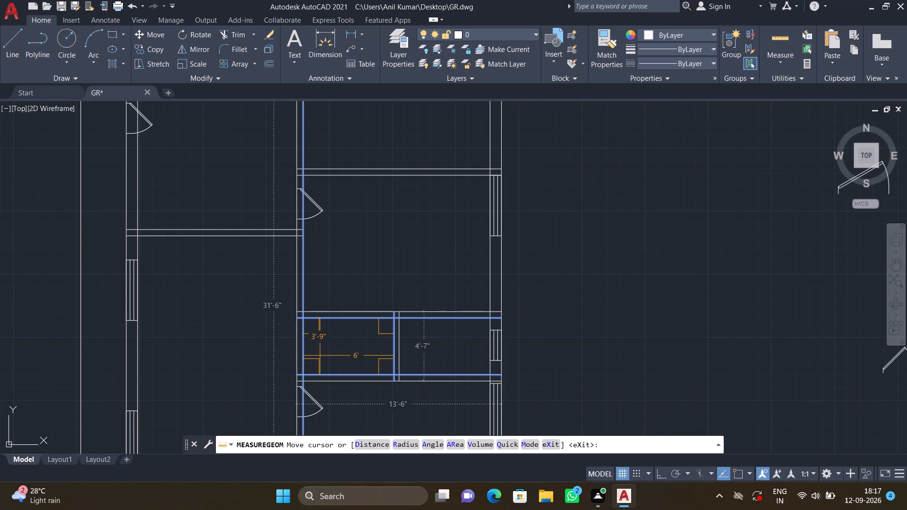
pyautogui.press('Escape')
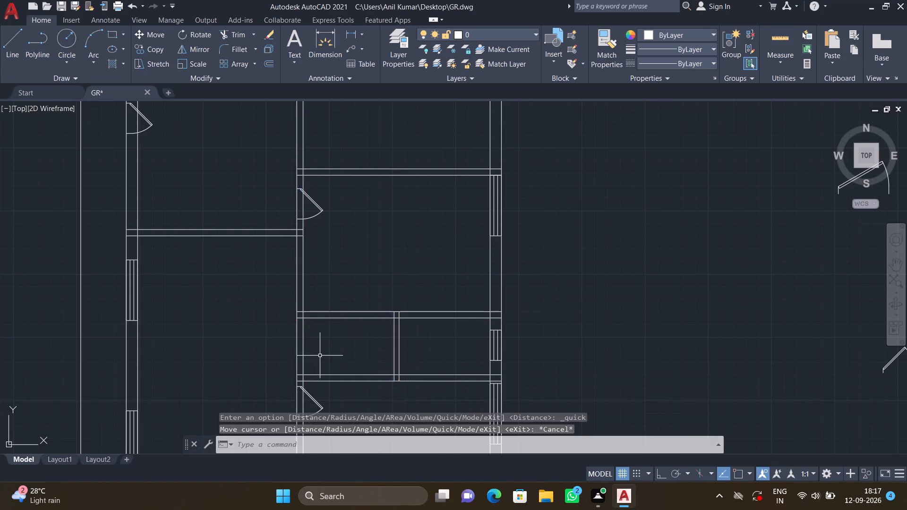
# Copy the smaller spare door into the wall below the narrow right-hand room, just right of the 4" partition.
pyautogui.scroll(-2, 319, 362)
pyautogui.scroll(2, 362, 365)
pyautogui.scroll(-2, 482, 356)
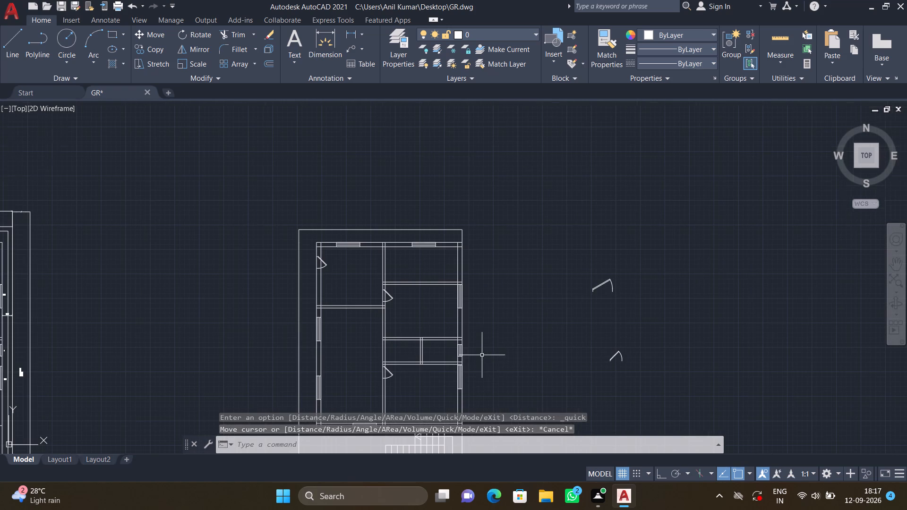
pyautogui.scroll(2, 453, 374)
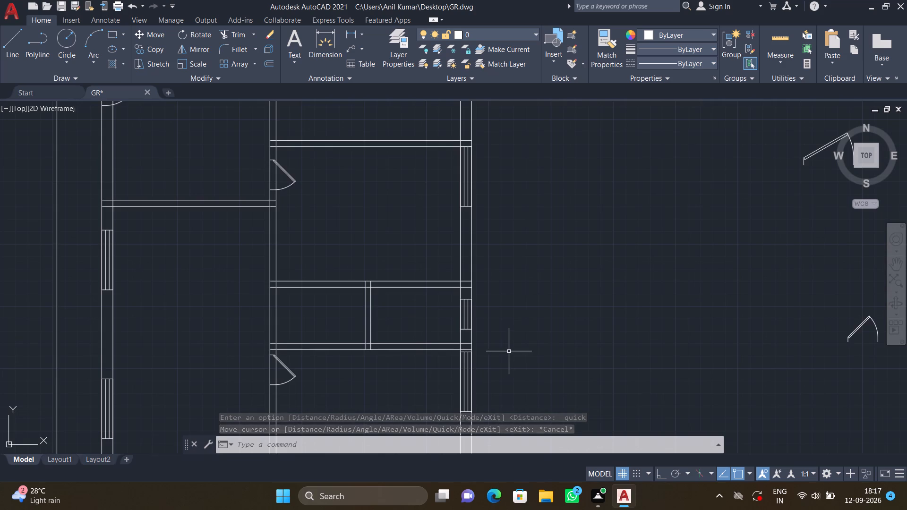
pyautogui.scroll(-2, 509, 351)
pyautogui.moveTo(530, 351); pyautogui.dragTo(502, 243, button='middle')
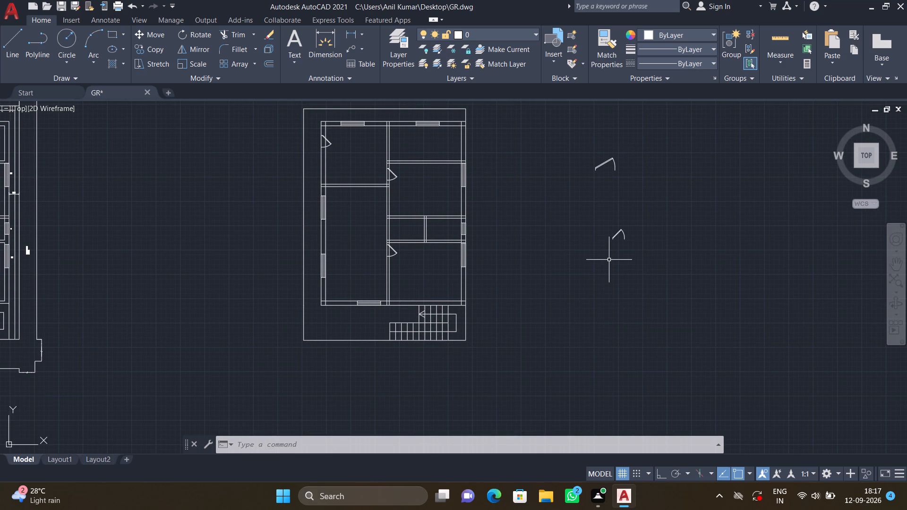
pyautogui.write('CO')
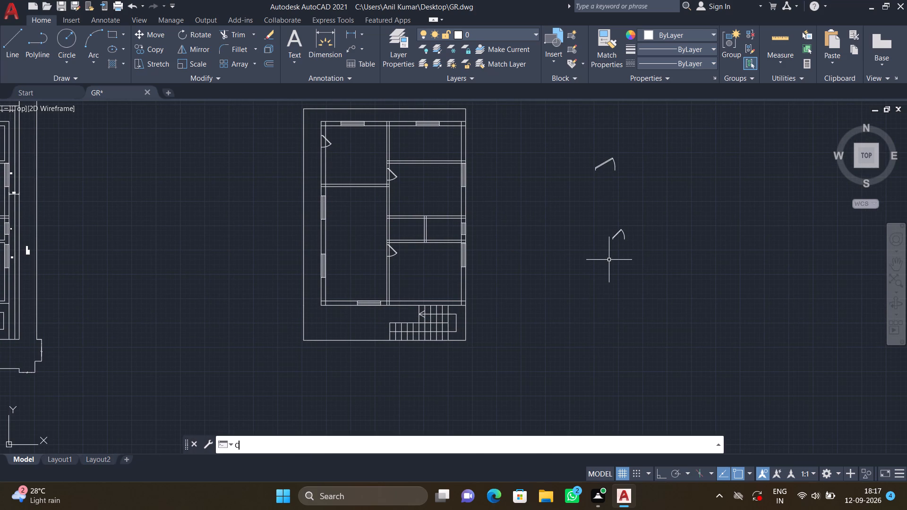
pyautogui.press('Return')
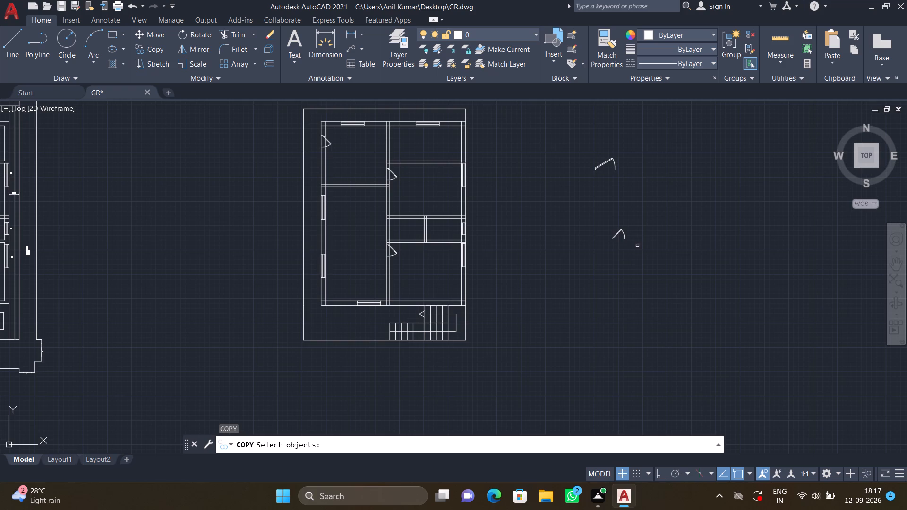
pyautogui.click(637, 246)
pyautogui.click(605, 225)
pyautogui.press('Return')
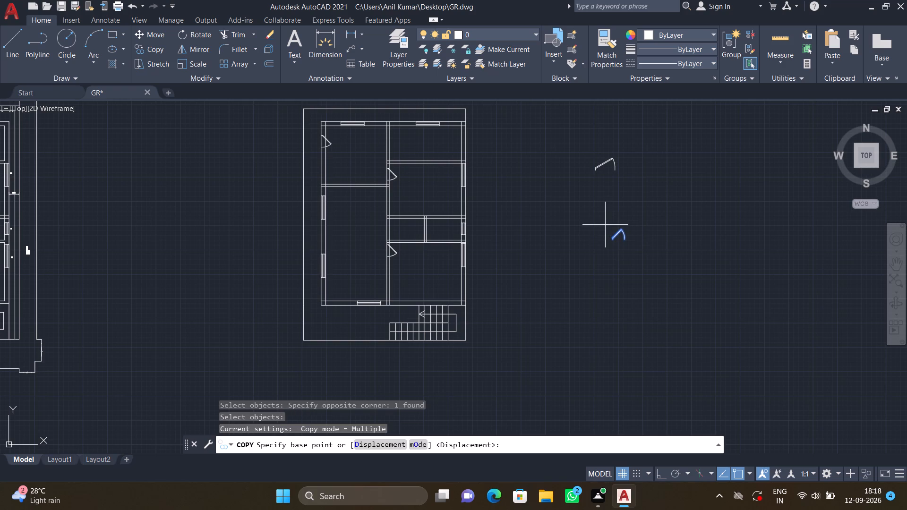
pyautogui.click(614, 238)
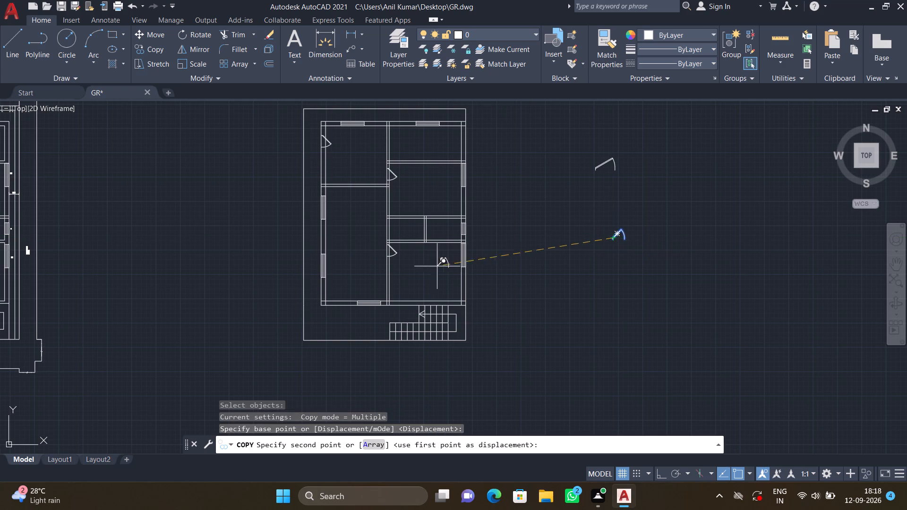
pyautogui.scroll(1, 411, 235)
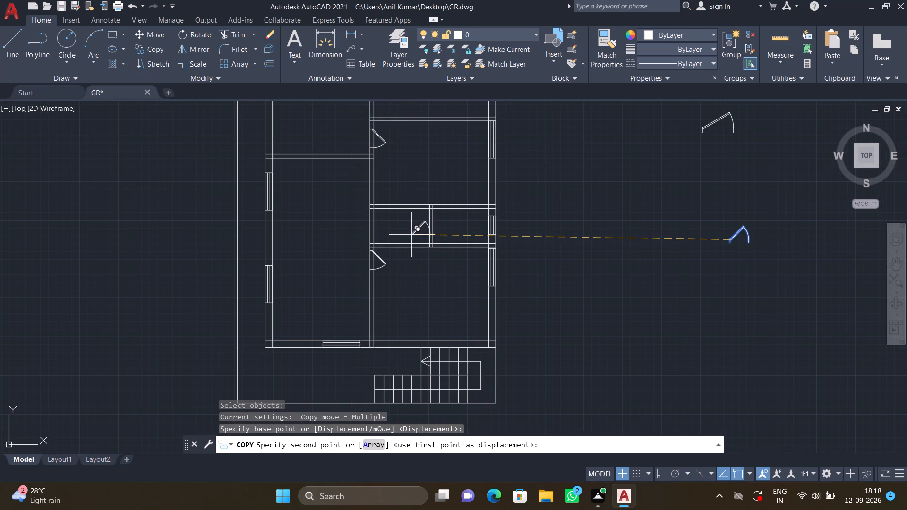
pyautogui.scroll(2, 442, 273)
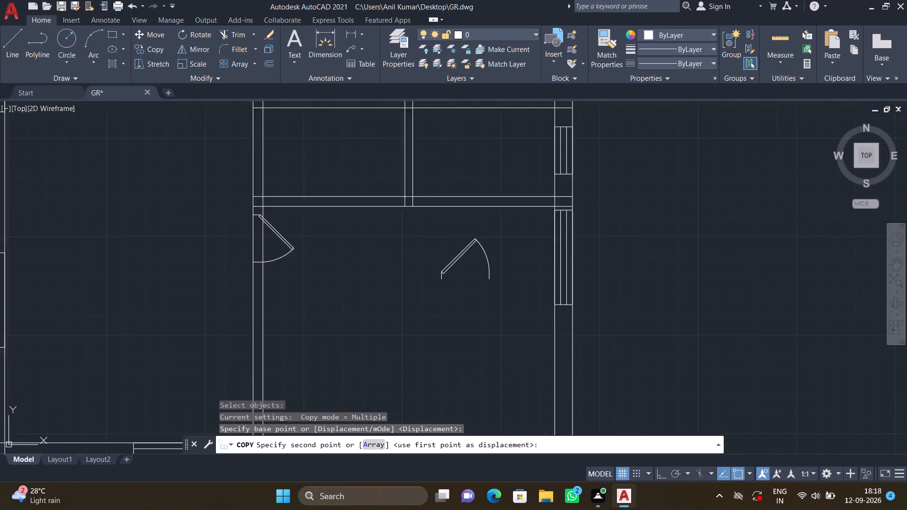
pyautogui.scroll(1, 442, 273)
pyautogui.moveTo(428, 225); pyautogui.dragTo(451, 323, button='middle')
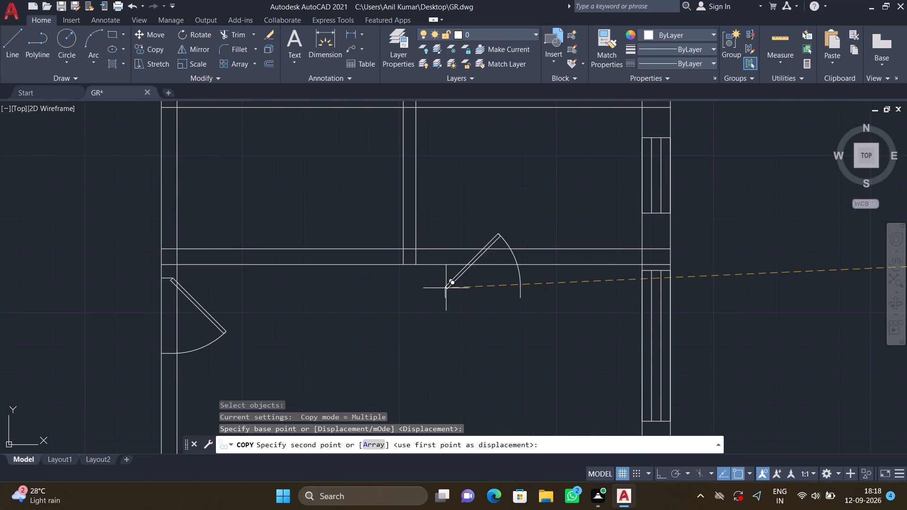
pyautogui.scroll(2, 437, 272)
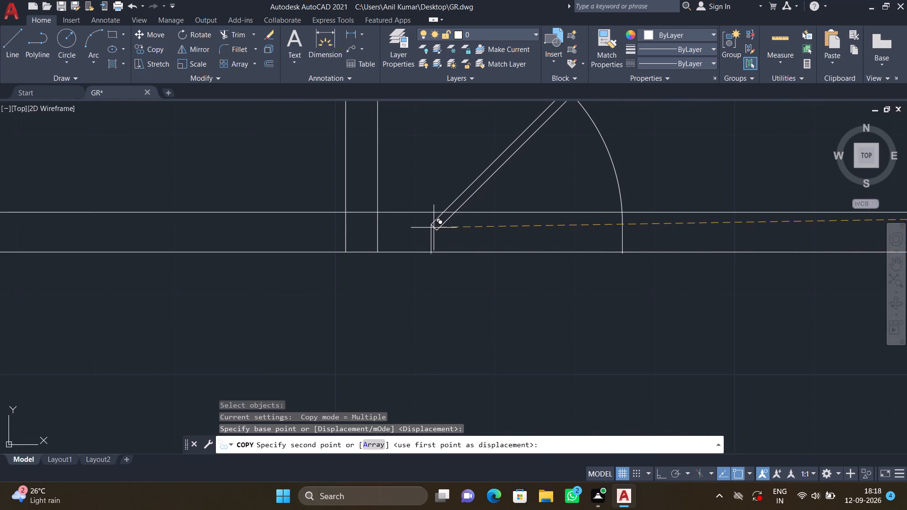
pyautogui.click(434, 226)
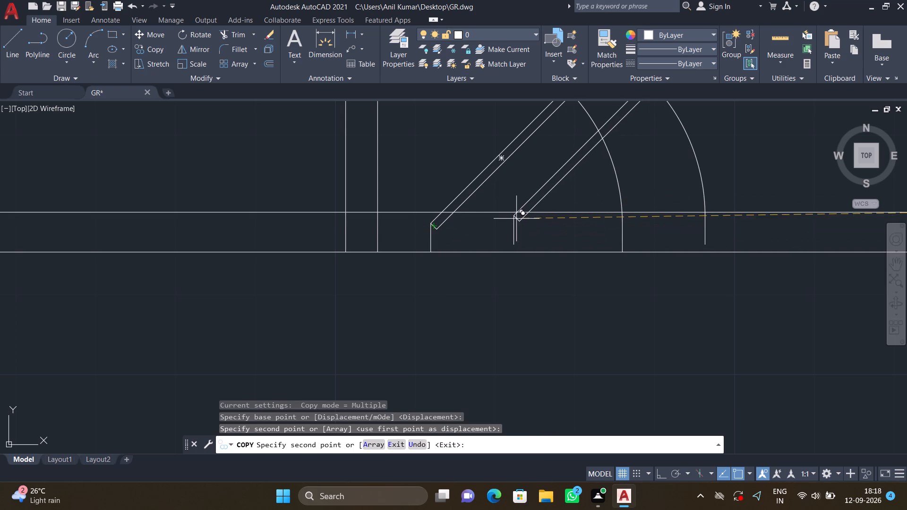
pyautogui.scroll(-1, 517, 218)
pyautogui.press('Return')
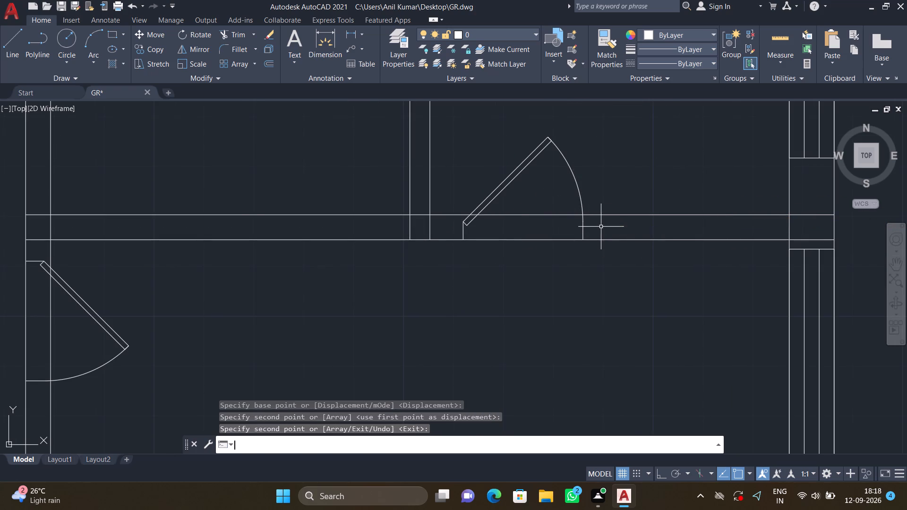
# Rotate the smaller spare door to 270° about its hinge end with ortho on.
pyautogui.scroll(-4, 601, 227)
pyautogui.moveTo(702, 235); pyautogui.dragTo(520, 314, button='middle')
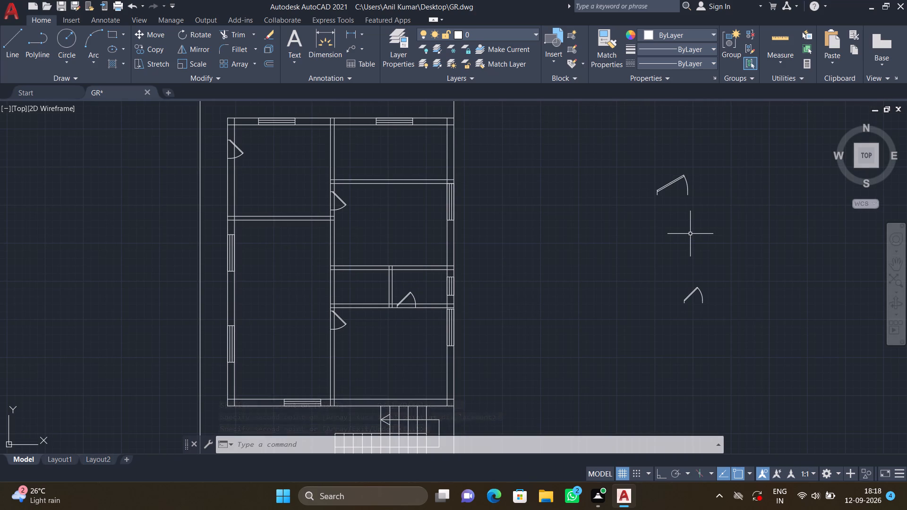
pyautogui.press('F8')
pyautogui.write('RO')
pyautogui.press('Return')
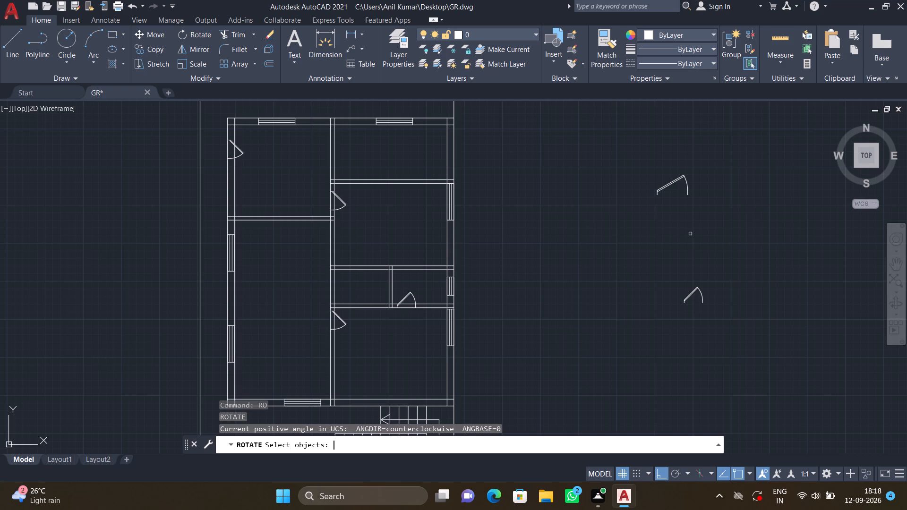
pyautogui.click(709, 205)
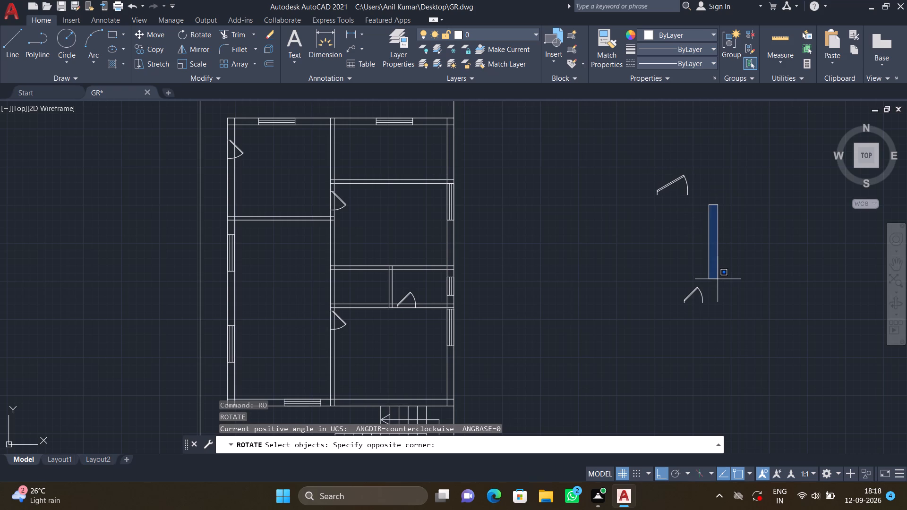
pyautogui.press('Escape')
pyautogui.moveTo(727, 325); pyautogui.dragTo(722, 322)
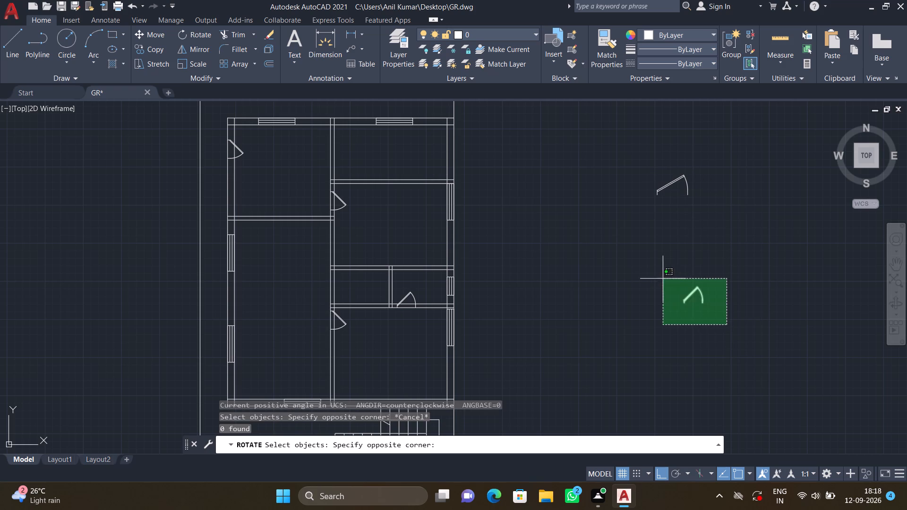
pyautogui.click(663, 279)
pyautogui.press('Return')
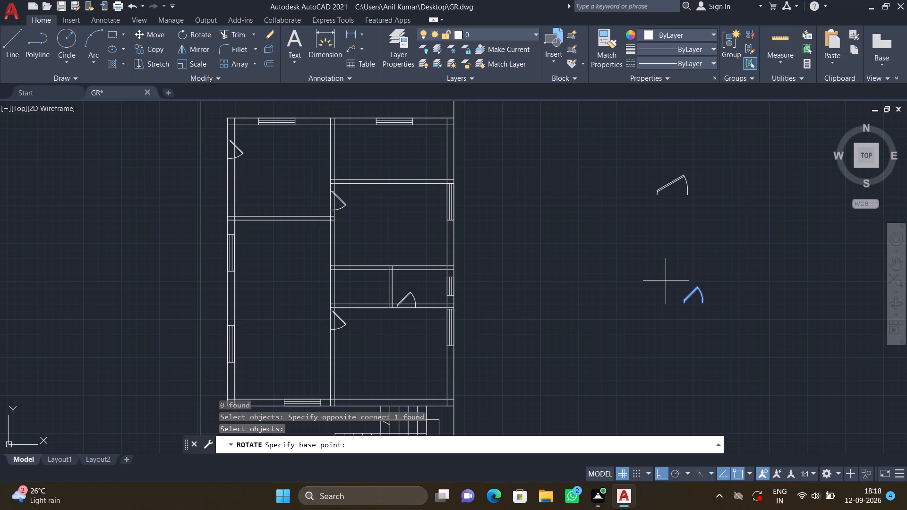
pyautogui.click(685, 303)
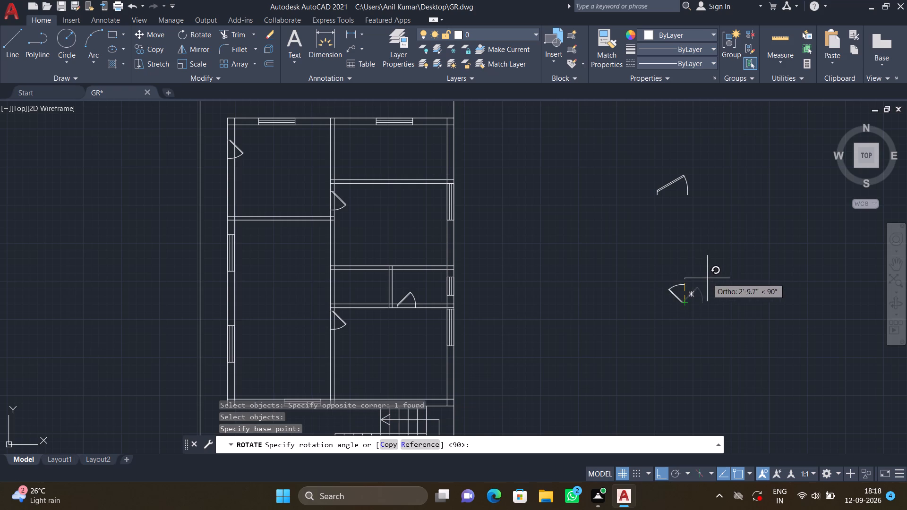
pyautogui.click(680, 341)
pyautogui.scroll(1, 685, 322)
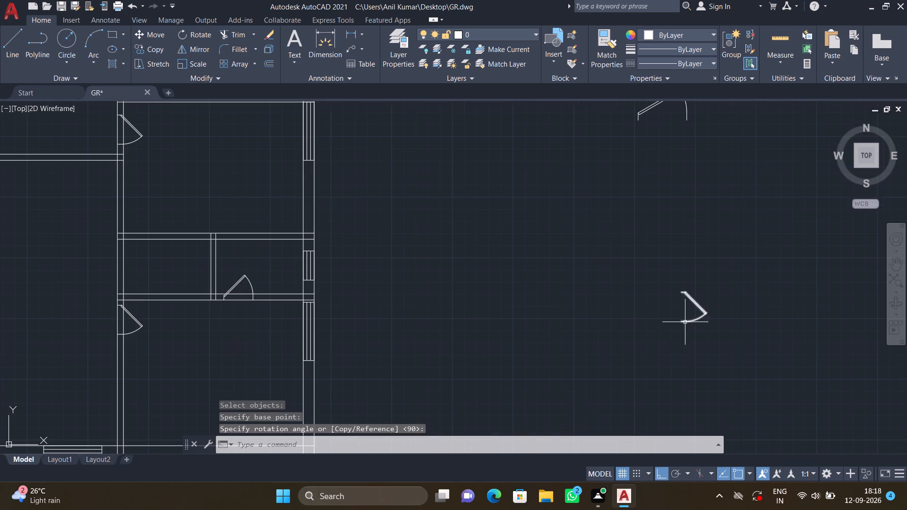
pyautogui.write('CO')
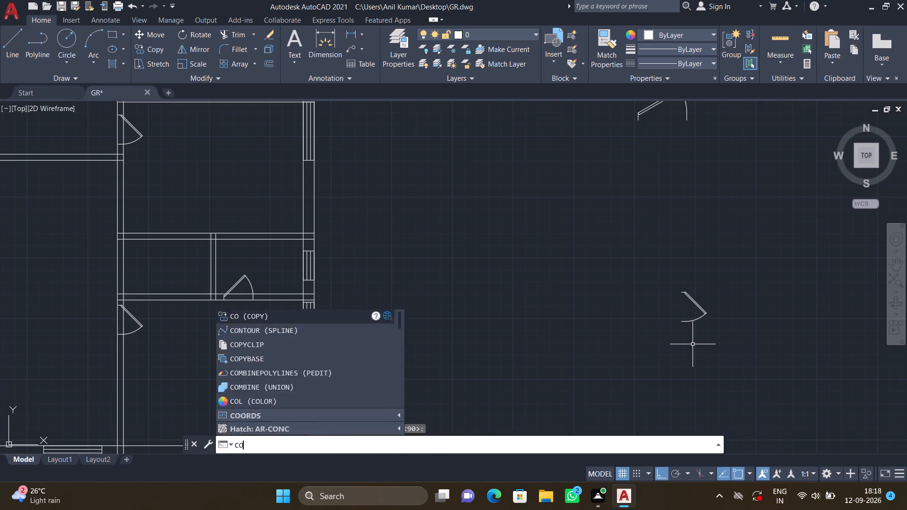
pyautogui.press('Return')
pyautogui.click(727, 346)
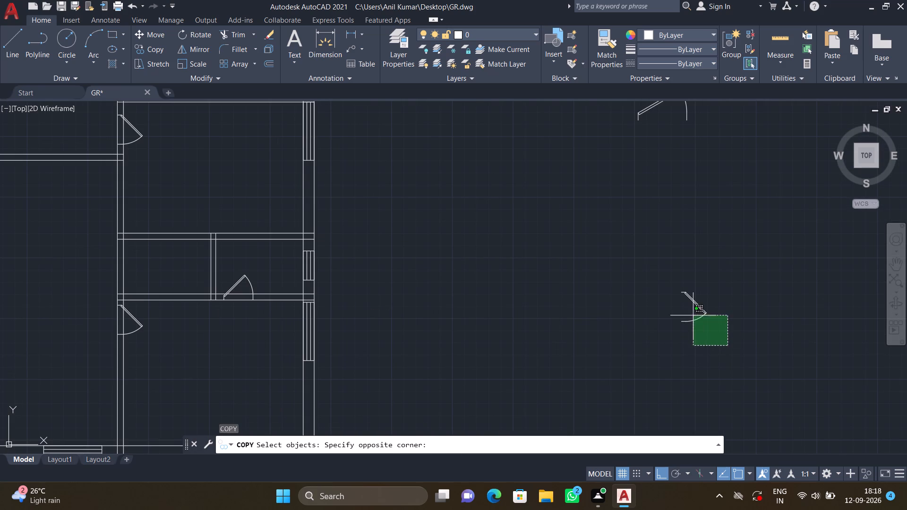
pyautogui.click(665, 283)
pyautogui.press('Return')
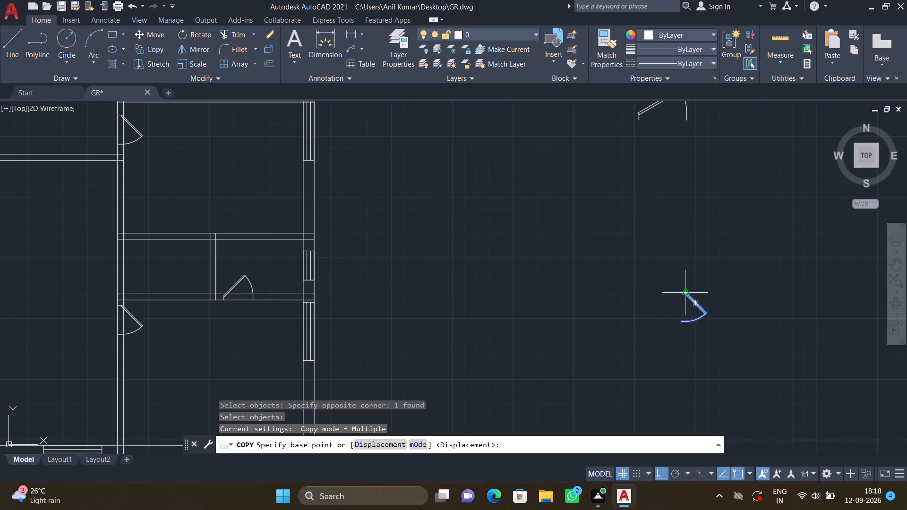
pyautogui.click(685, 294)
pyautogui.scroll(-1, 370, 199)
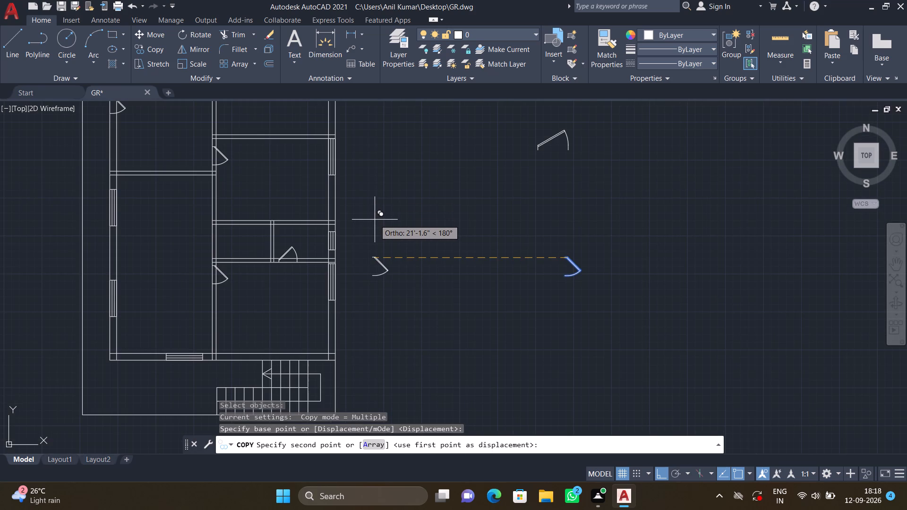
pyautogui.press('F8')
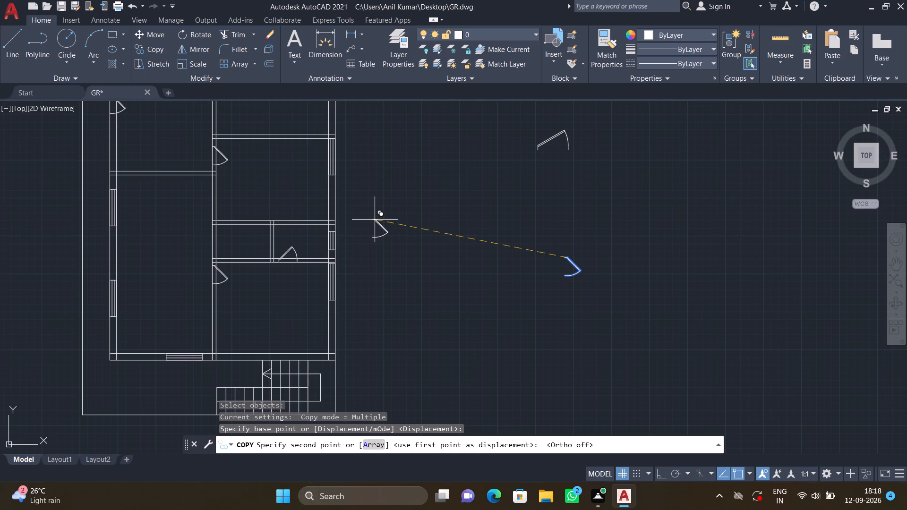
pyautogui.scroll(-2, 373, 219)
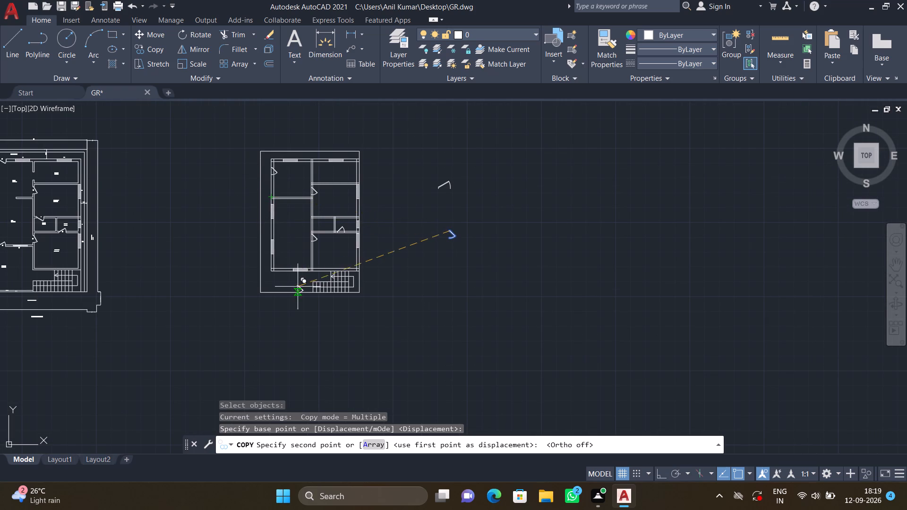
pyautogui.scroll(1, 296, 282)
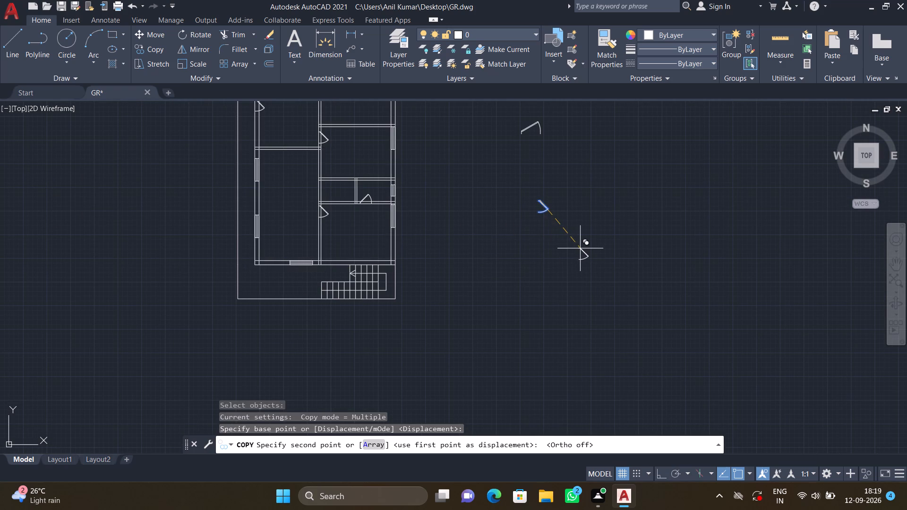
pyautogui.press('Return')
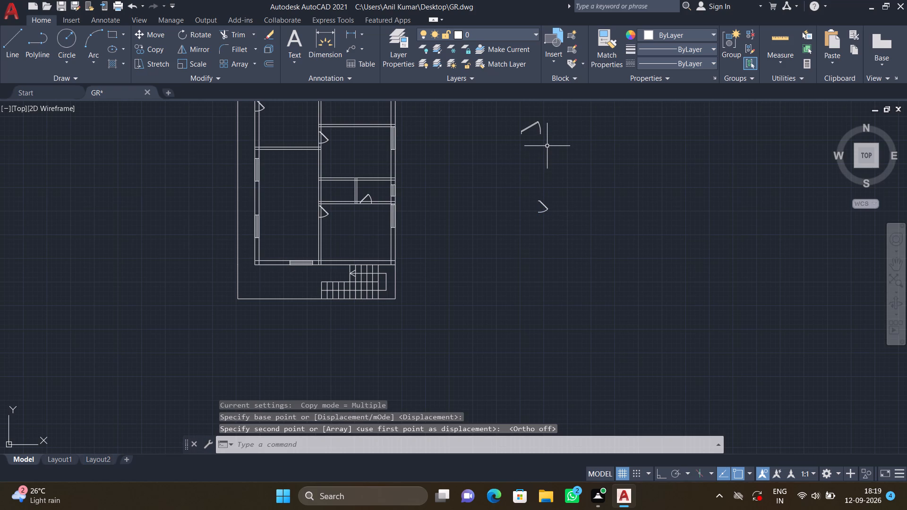
# Copy the larger spare door into the bottom outer wall of the large left-hand room, near the wall's left corner.
pyautogui.write('CO')
pyautogui.press('Return')
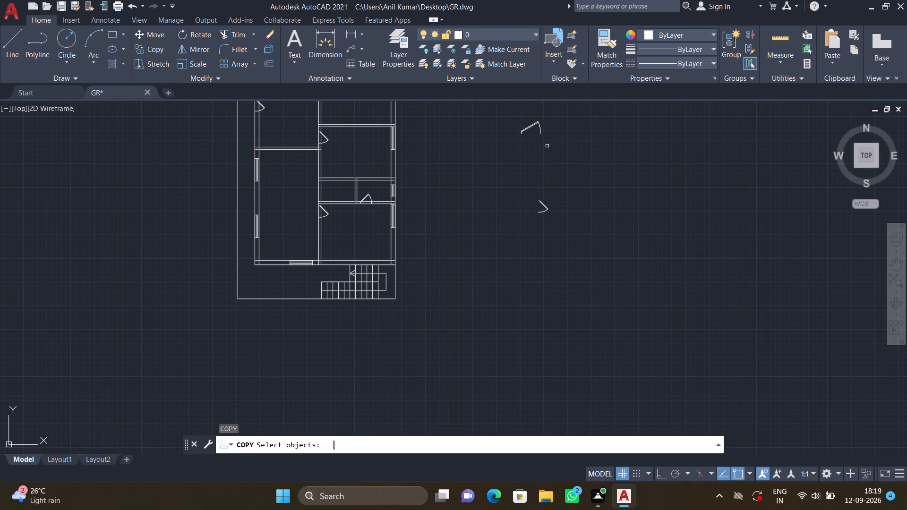
pyautogui.click(548, 132)
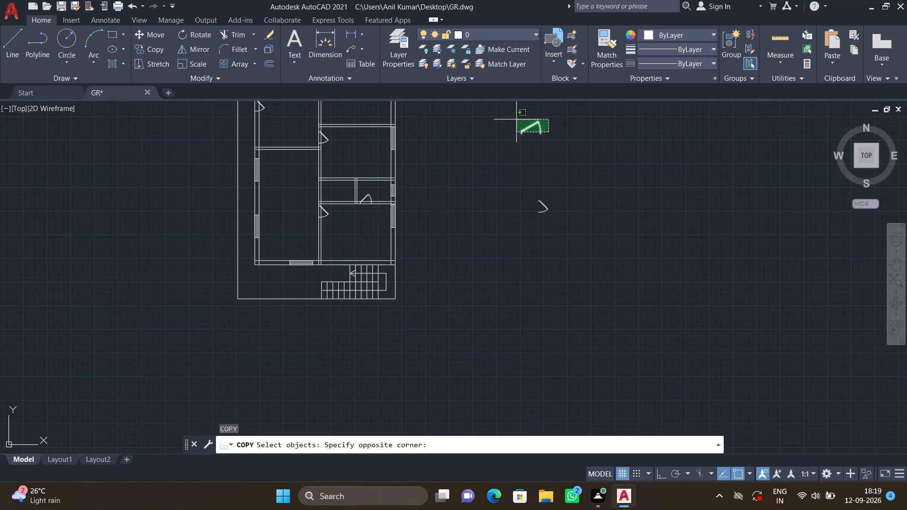
pyautogui.click(505, 119)
pyautogui.press('Return')
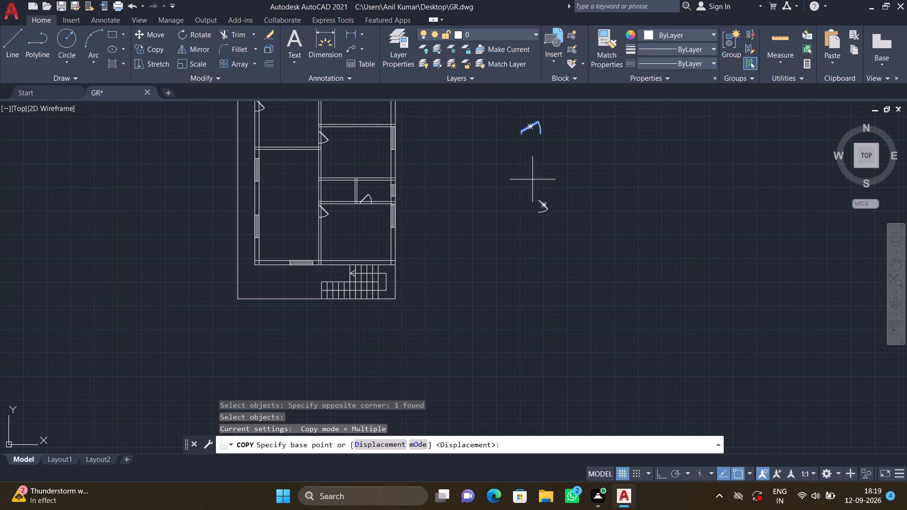
pyautogui.click(521, 134)
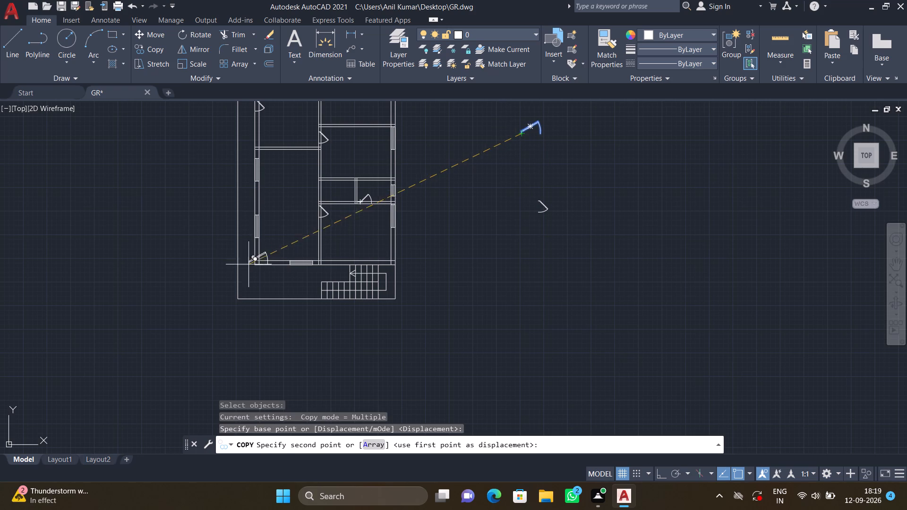
pyautogui.scroll(4, 271, 258)
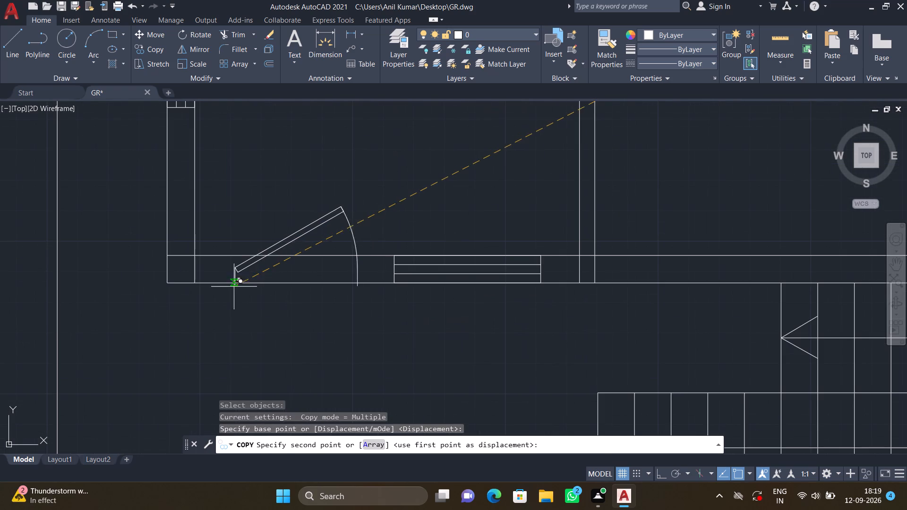
pyautogui.scroll(1, 219, 277)
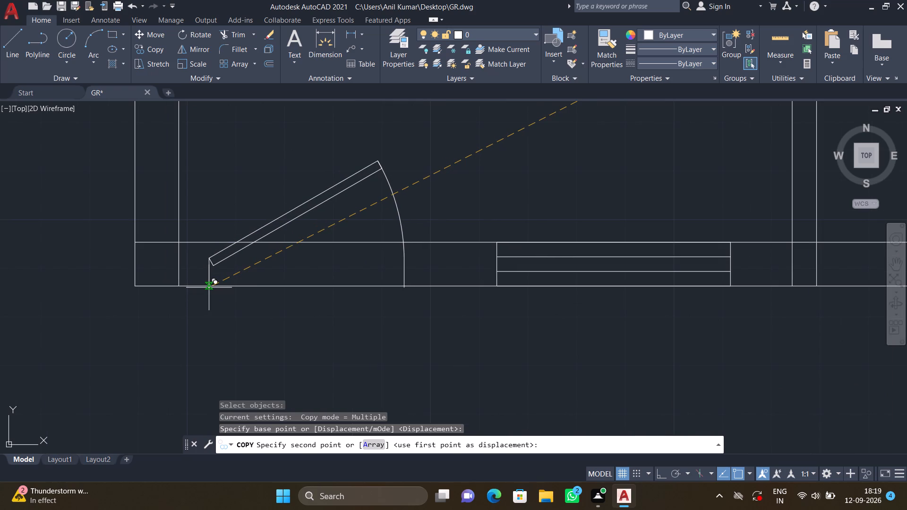
pyautogui.scroll(1, 209, 286)
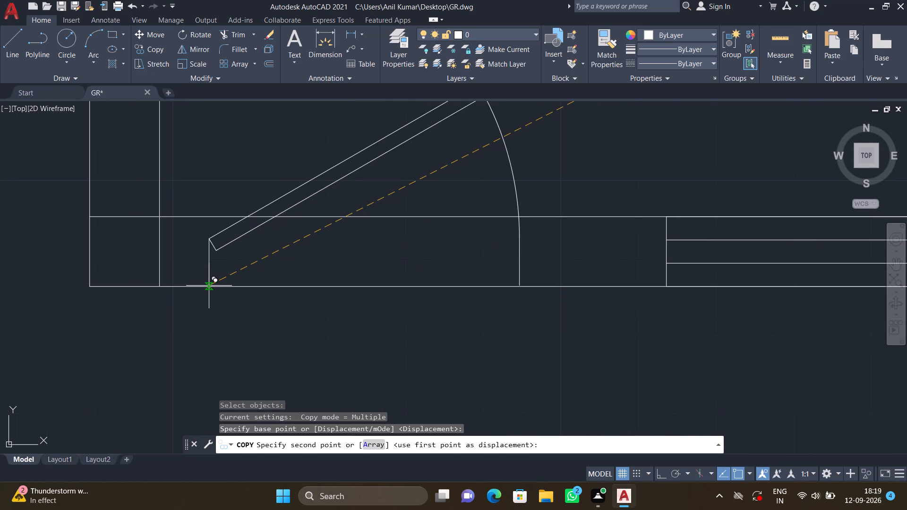
pyautogui.click(208, 286)
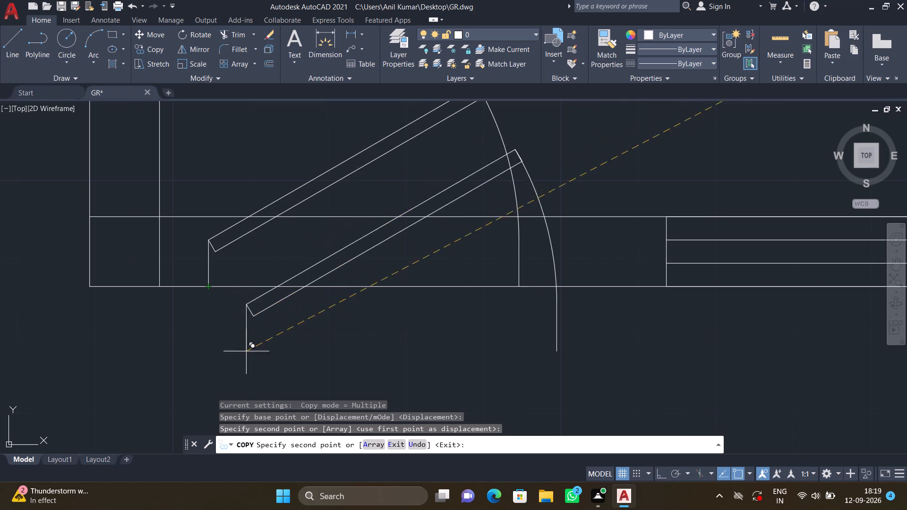
pyautogui.scroll(-2, 269, 357)
pyautogui.scroll(-2, 322, 269)
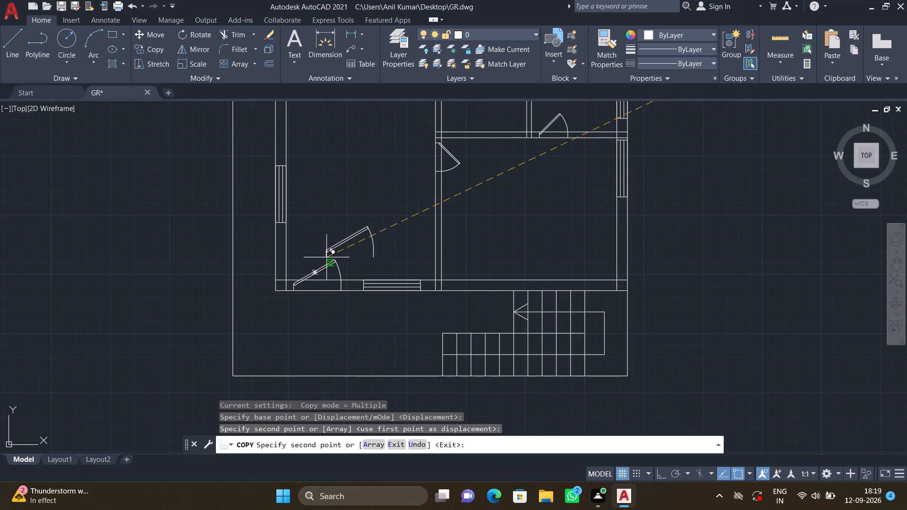
pyautogui.scroll(-2, 330, 260)
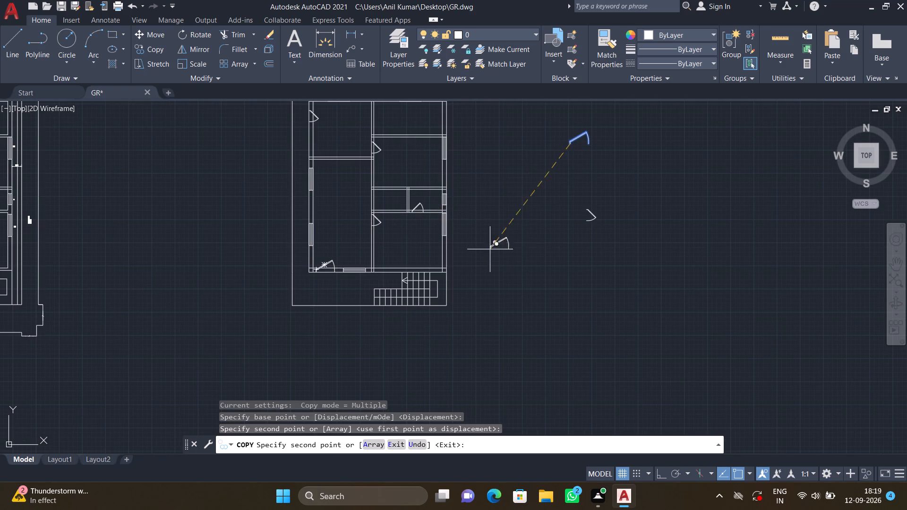
pyautogui.press('Return')
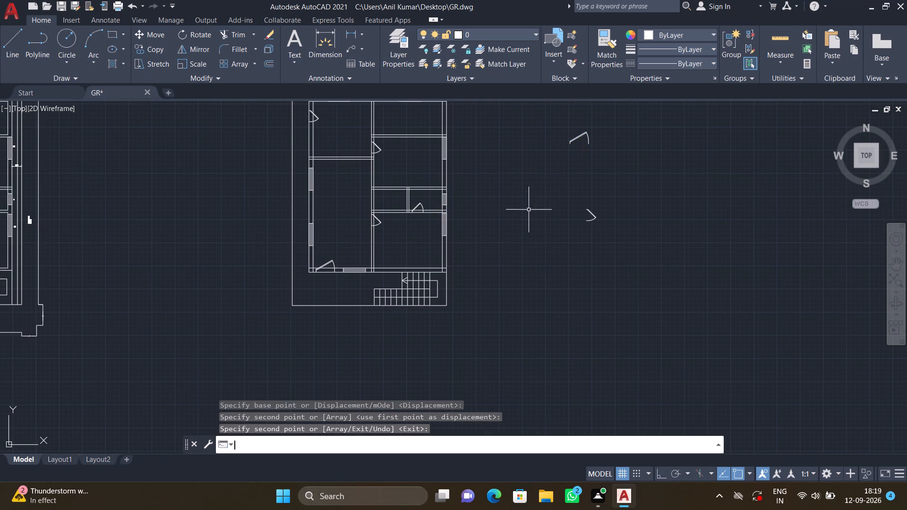
# Compare the door layout of the new plan with the existing floor plan, around the upper-left room and the narrow right-hand compartments.
pyautogui.scroll(-2, 529, 202)
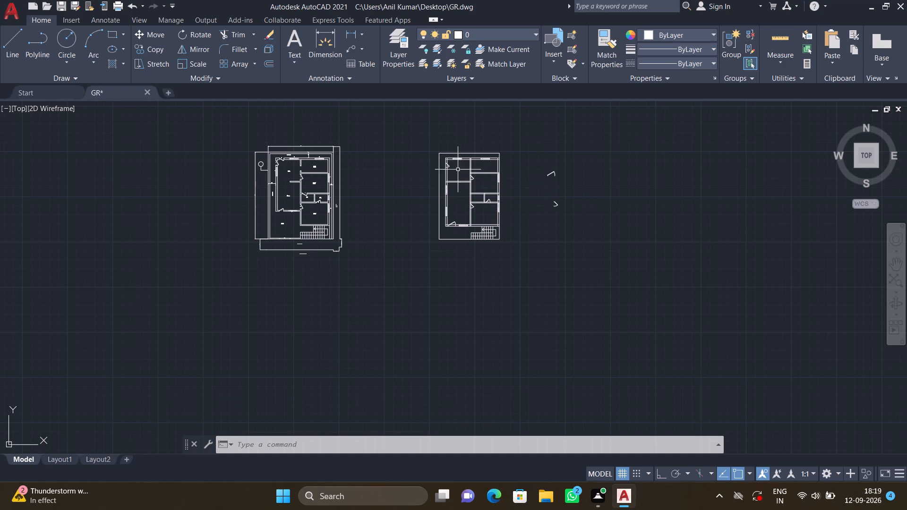
pyautogui.scroll(3, 438, 161)
pyautogui.scroll(3, 489, 158)
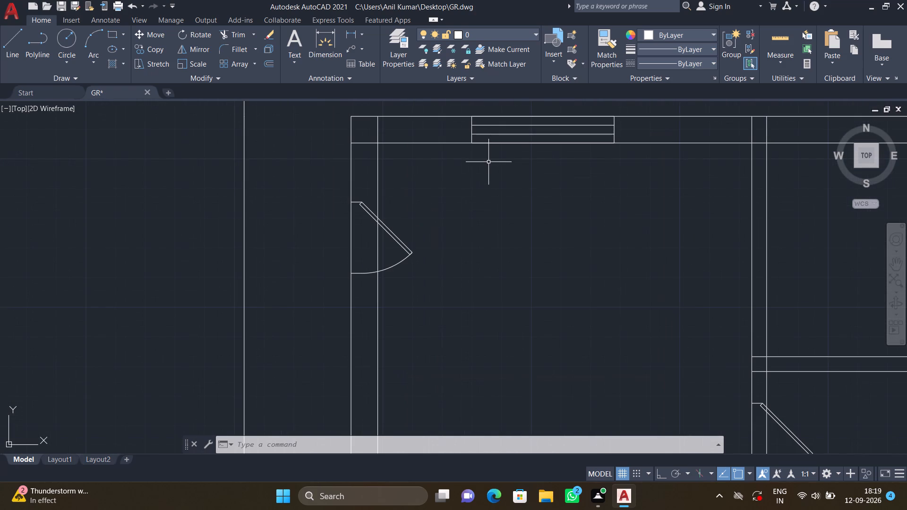
pyautogui.scroll(-4, 490, 167)
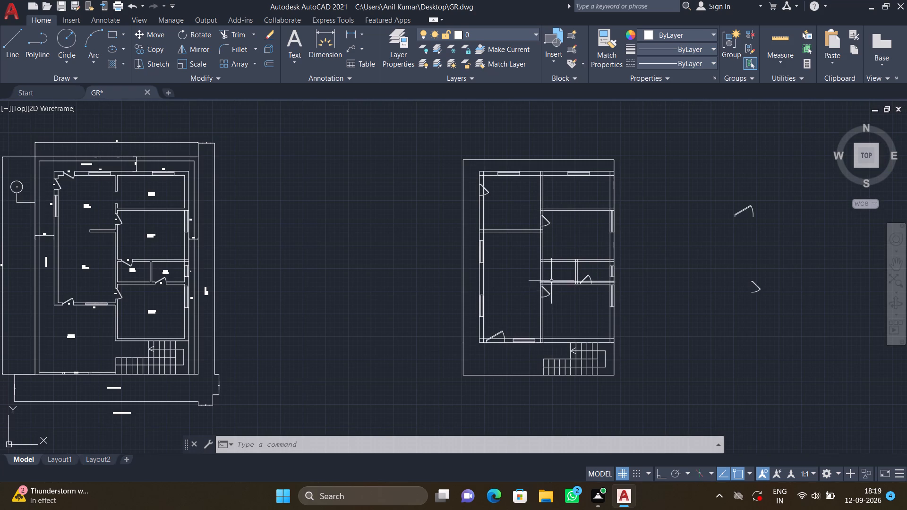
pyautogui.scroll(2, 552, 277)
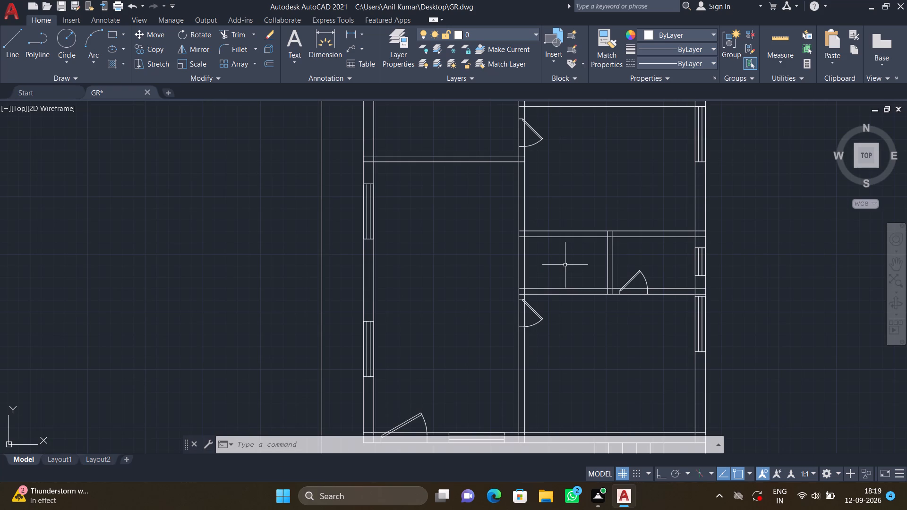
pyautogui.scroll(-3, 566, 264)
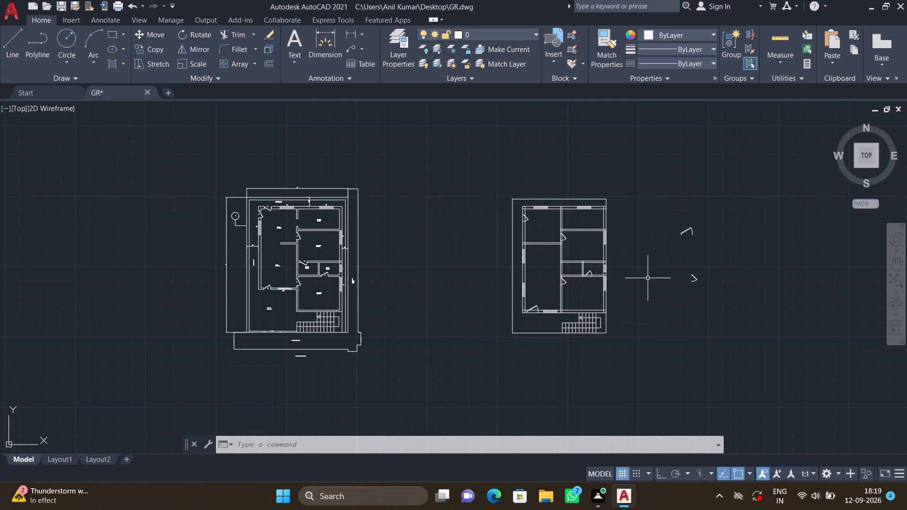
# Rotate the smaller spare door by 270° about its hinge end with ortho on.
pyautogui.moveTo(650, 278); pyautogui.dragTo(539, 236, button='middle')
pyautogui.scroll(2, 612, 234)
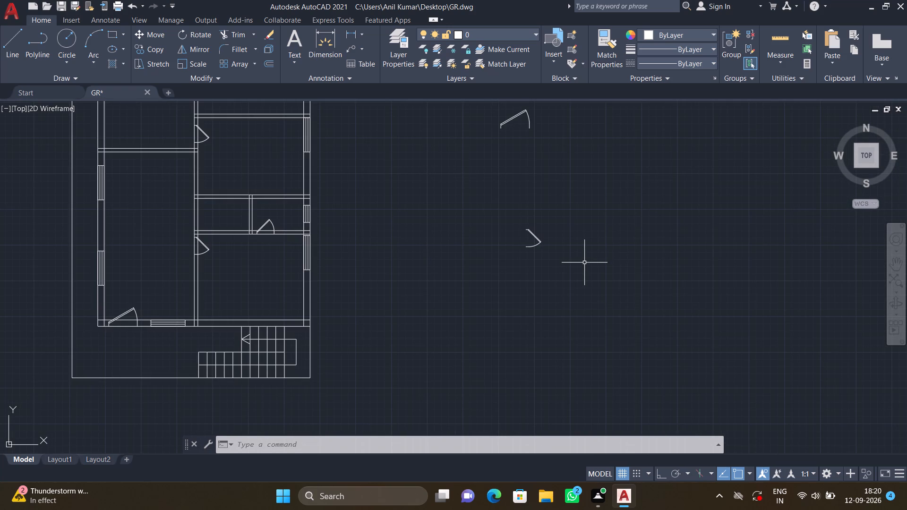
pyautogui.press('F8')
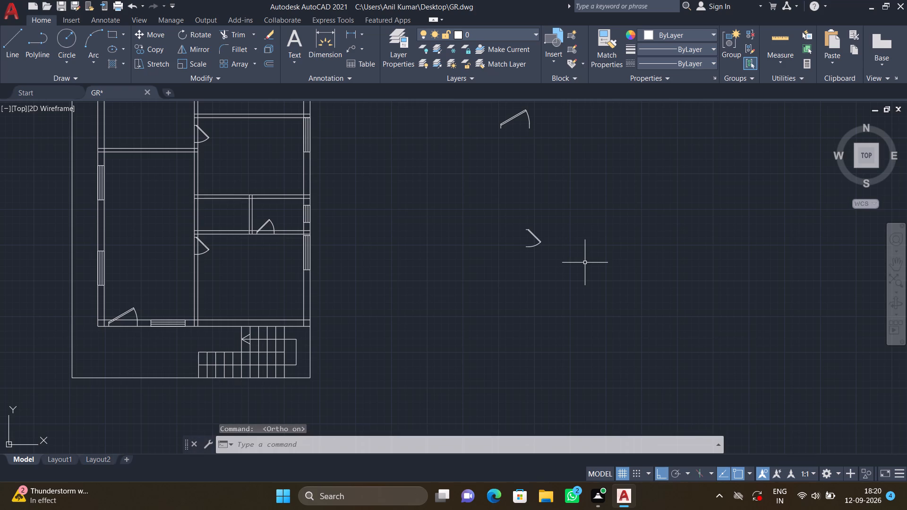
pyautogui.press('r')
pyautogui.press('o')
pyautogui.press('Return')
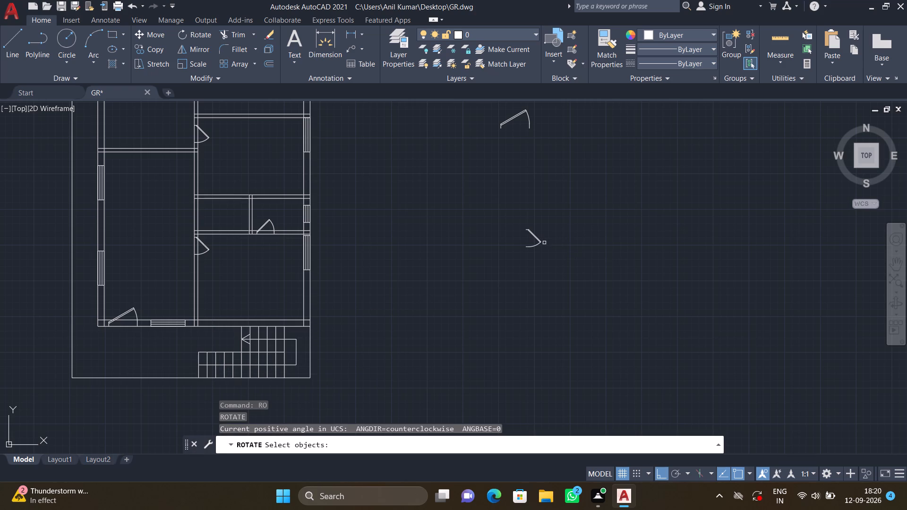
pyautogui.click(533, 237)
pyautogui.press('Return')
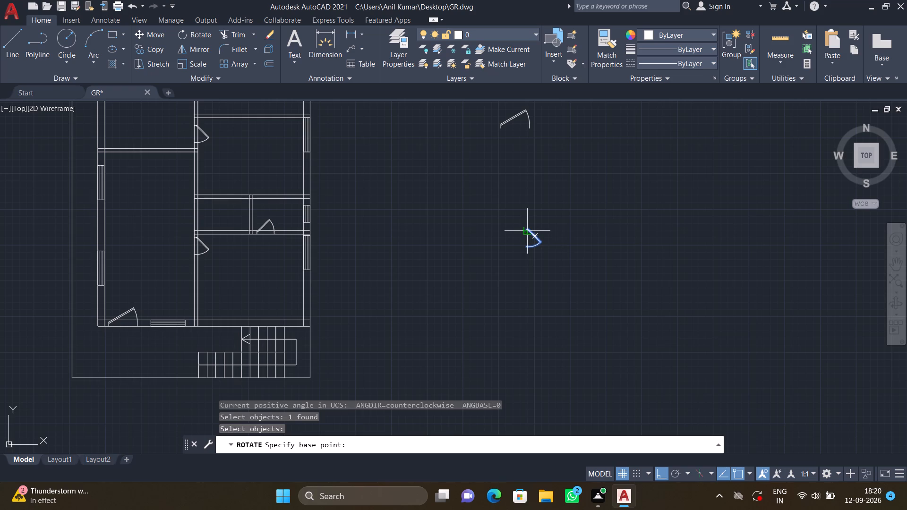
pyautogui.click(527, 231)
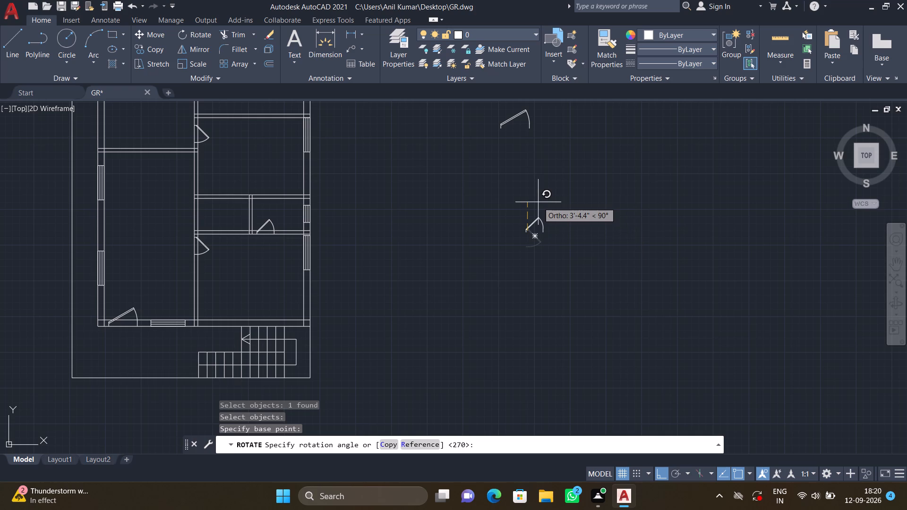
pyautogui.click(516, 271)
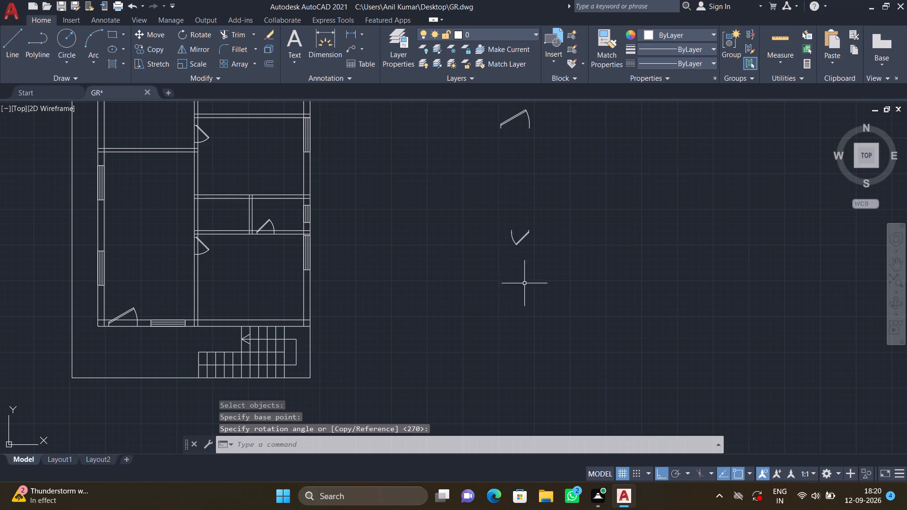
# Mirror the smaller spare door about a vertical line through its hinge end, keeping the source door.
pyautogui.write('MI')
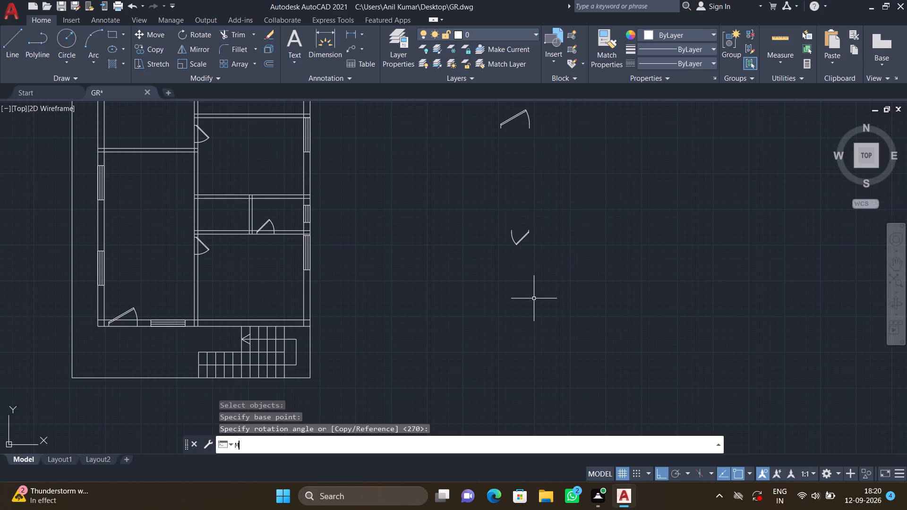
pyautogui.press('Return')
pyautogui.click(535, 255)
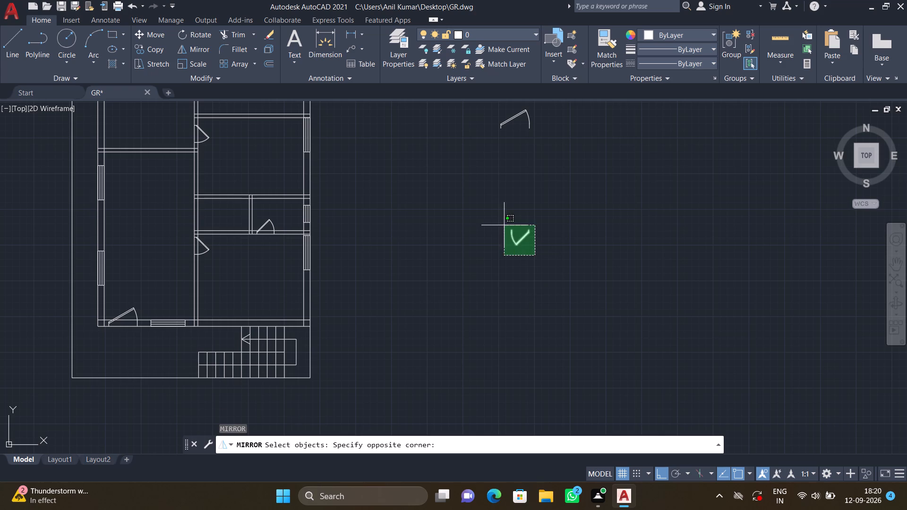
pyautogui.click(500, 219)
pyautogui.press('Return')
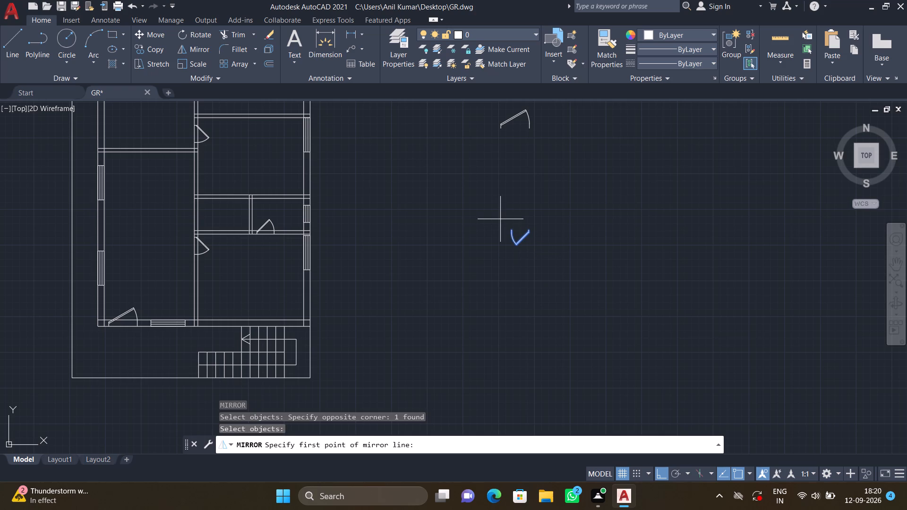
pyautogui.click(528, 231)
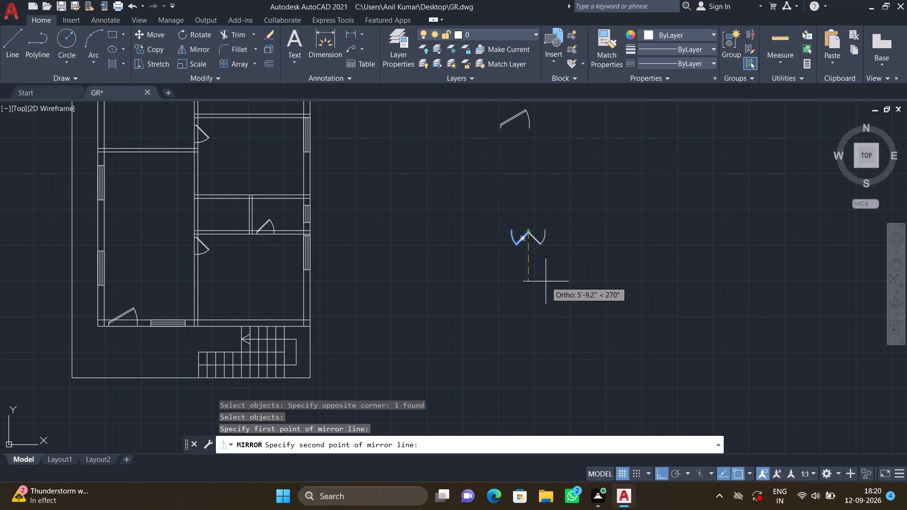
pyautogui.click(546, 281)
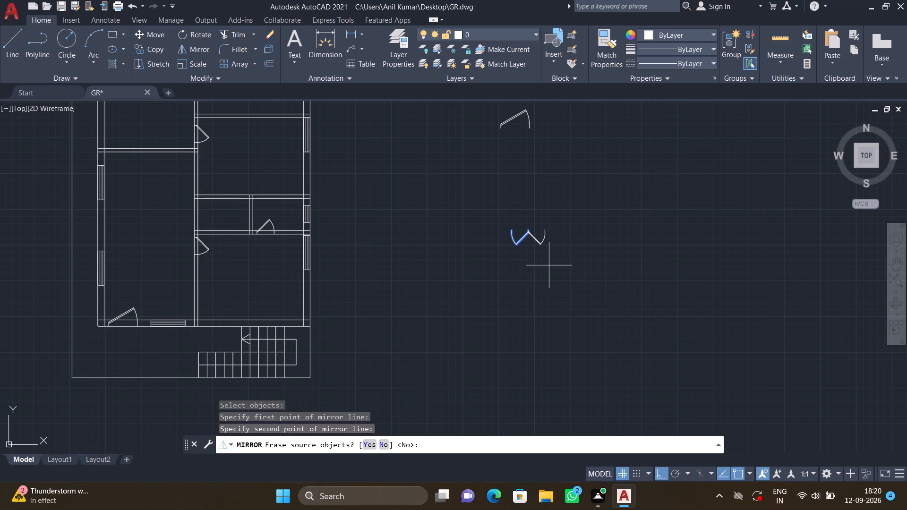
pyautogui.press('Return')
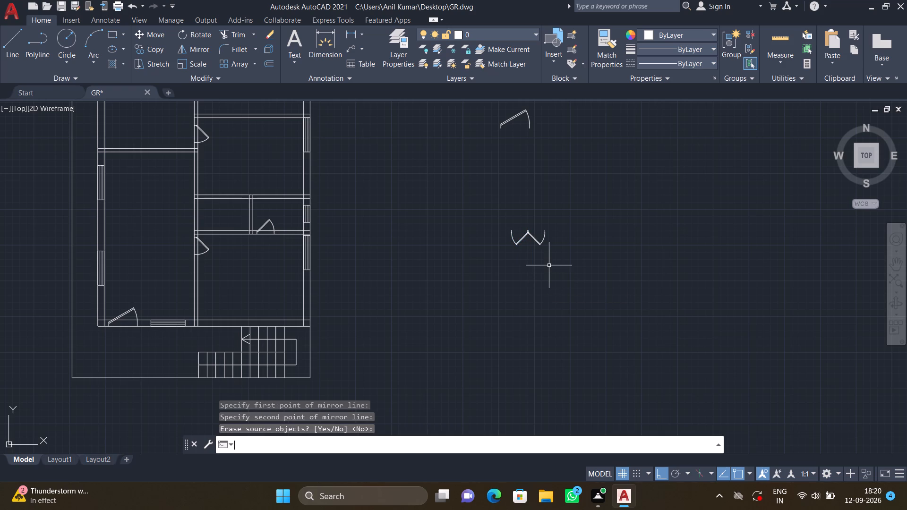
# Copy the mirrored smaller spare door, the right-hand one of the pair.
pyautogui.write('CO')
pyautogui.press('Return')
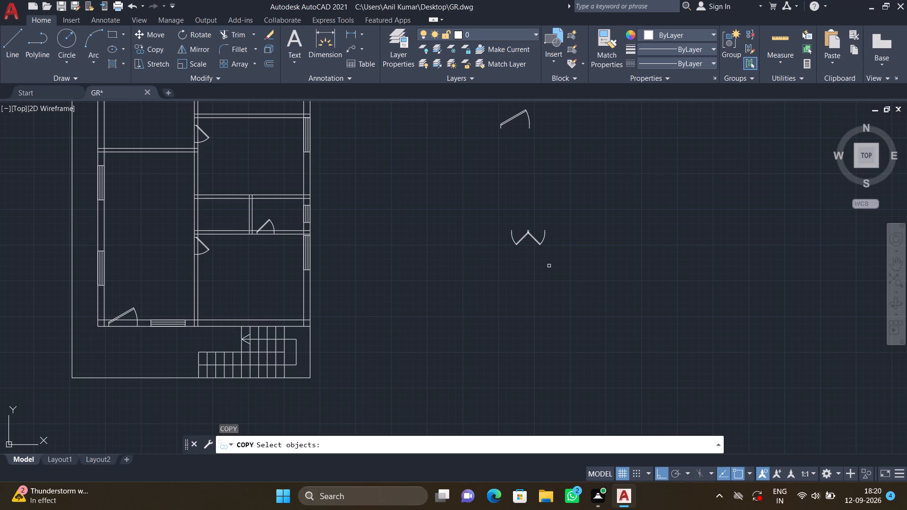
pyautogui.scroll(2, 548, 247)
pyautogui.click(534, 246)
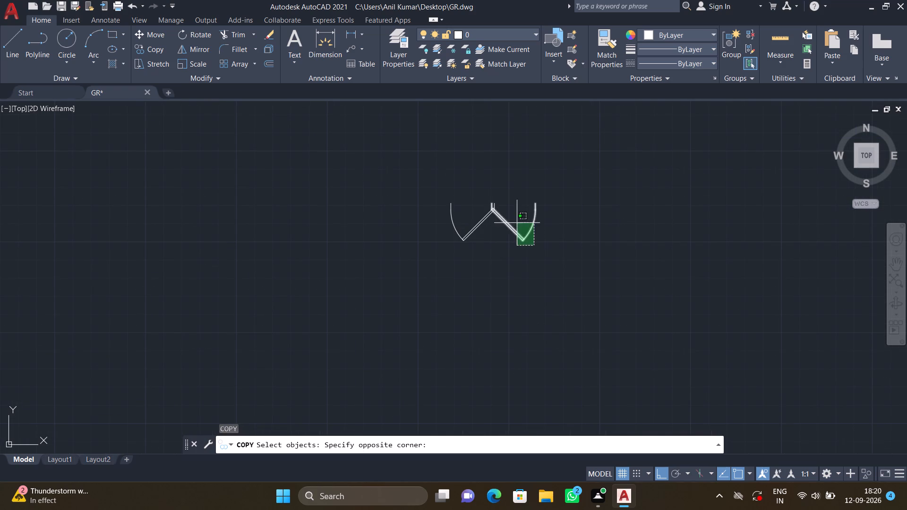
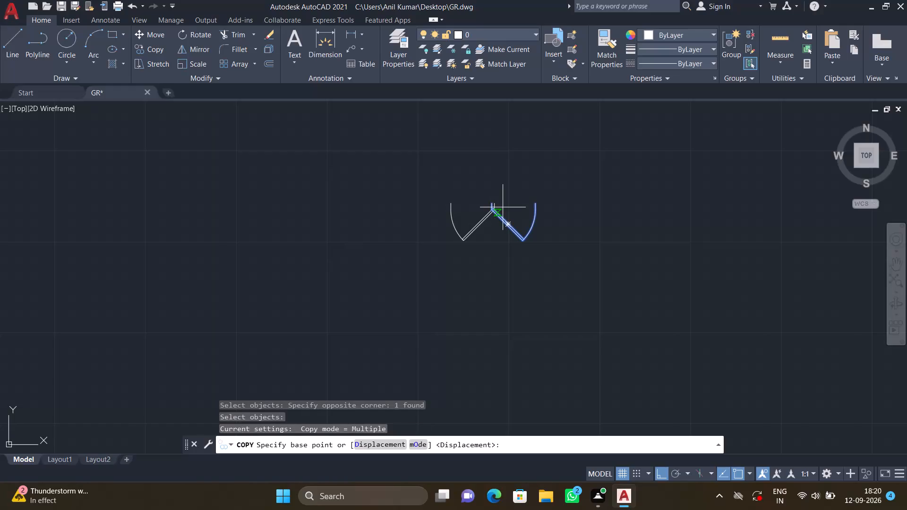
# With ortho off, place the door copy by its hinge end on the top wall line of the left-hand narrow compartment in the new plan.
pyautogui.click(492, 203)
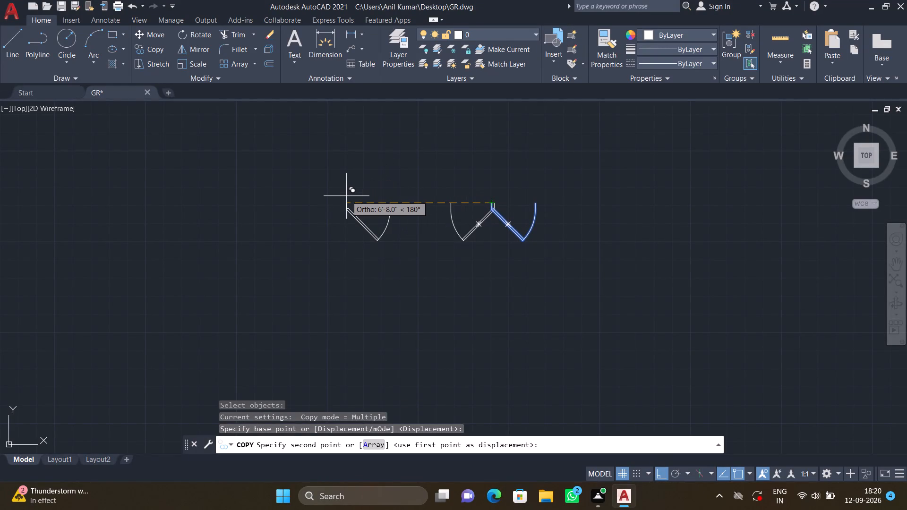
pyautogui.press('F8')
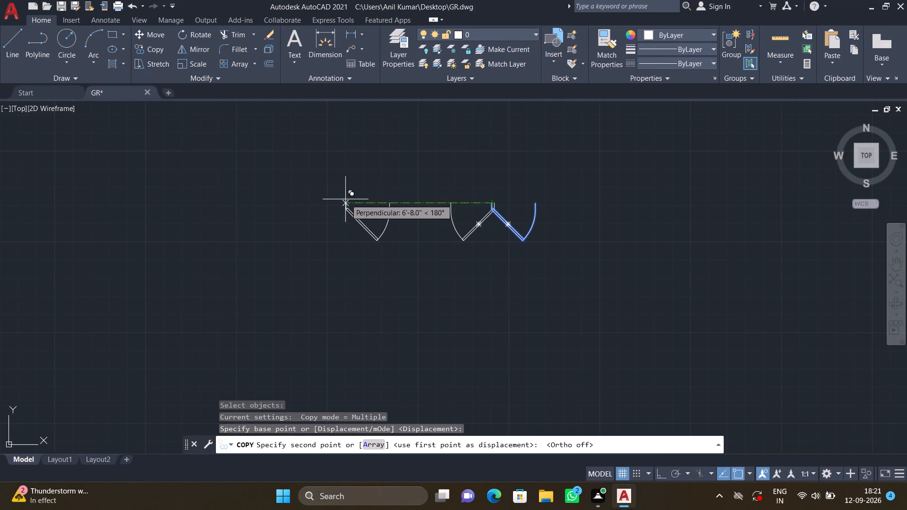
pyautogui.scroll(-1, 340, 200)
pyautogui.moveTo(276, 206); pyautogui.dragTo(559, 240, button='middle')
pyautogui.scroll(-1, 281, 207)
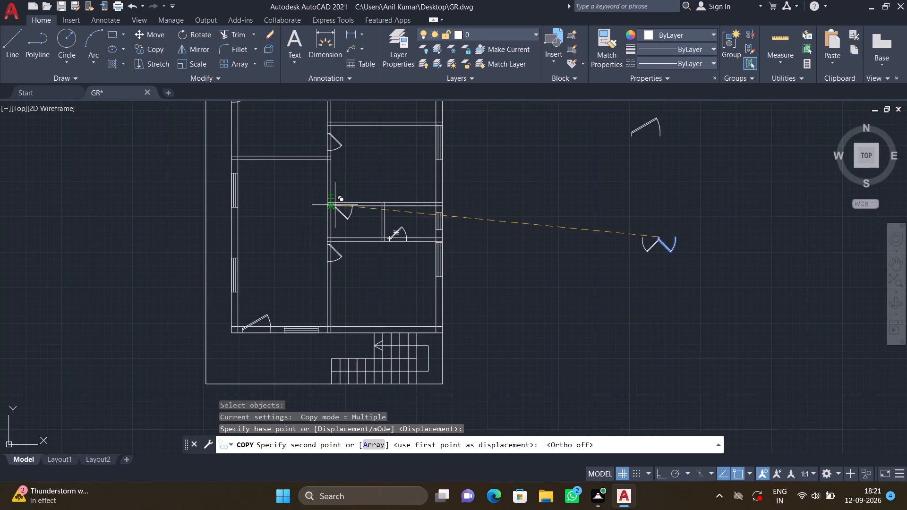
pyautogui.scroll(3, 335, 205)
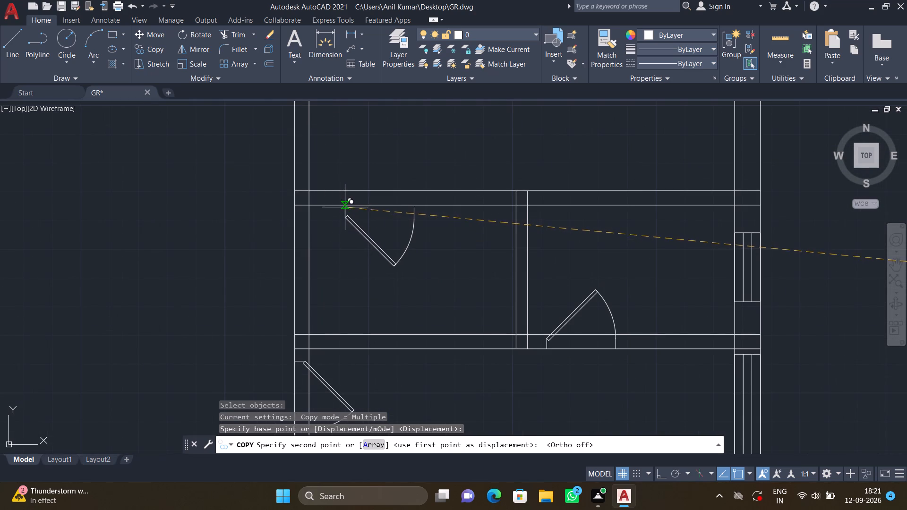
pyautogui.scroll(1, 344, 204)
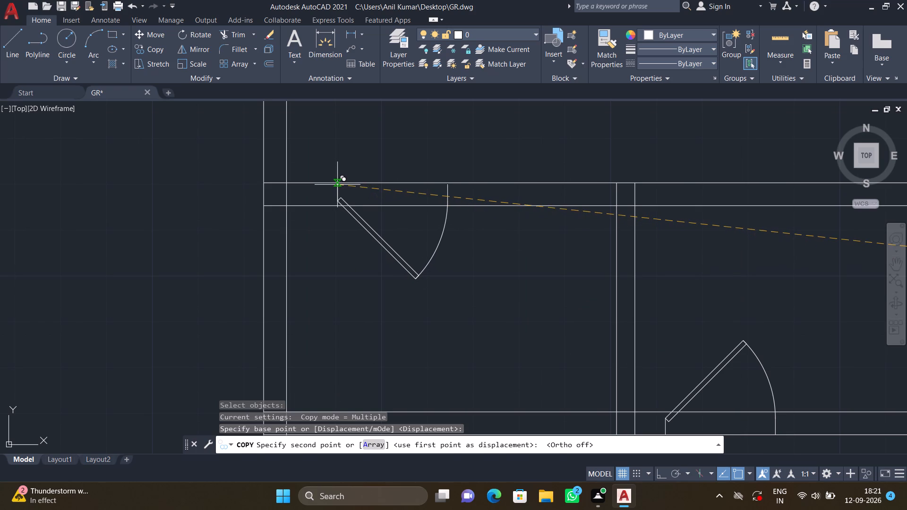
pyautogui.scroll(1, 338, 184)
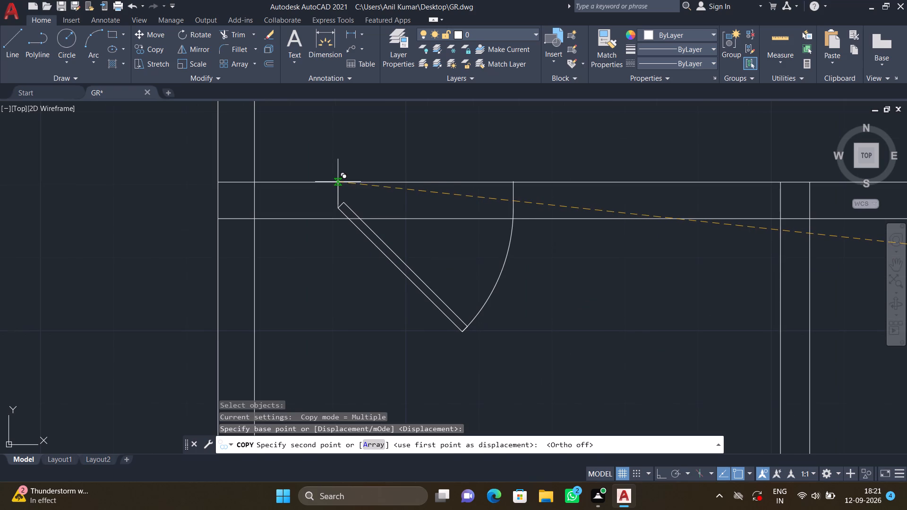
pyautogui.scroll(2, 338, 183)
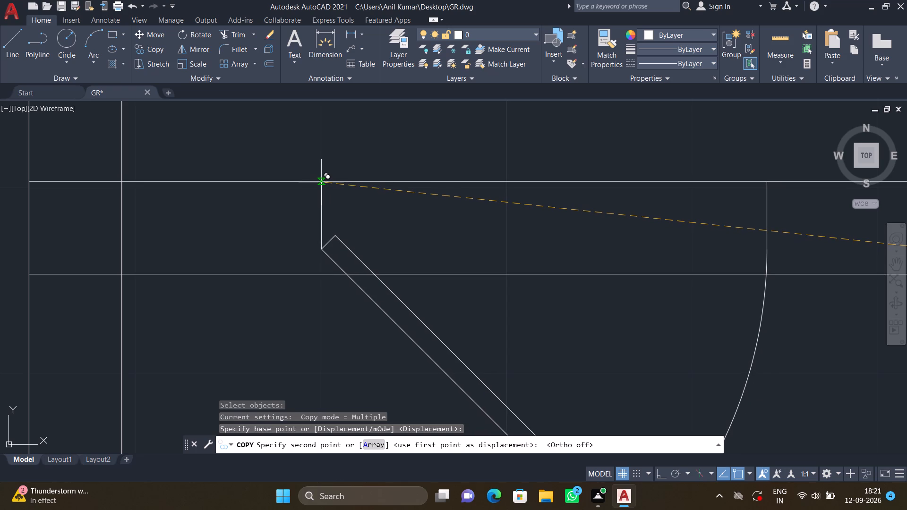
pyautogui.click(321, 182)
pyautogui.scroll(-2, 355, 219)
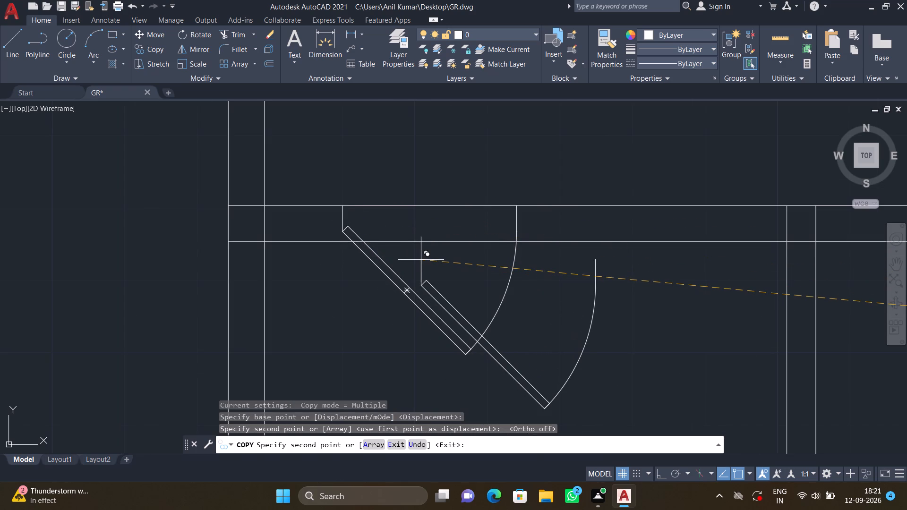
pyautogui.scroll(-3, 421, 259)
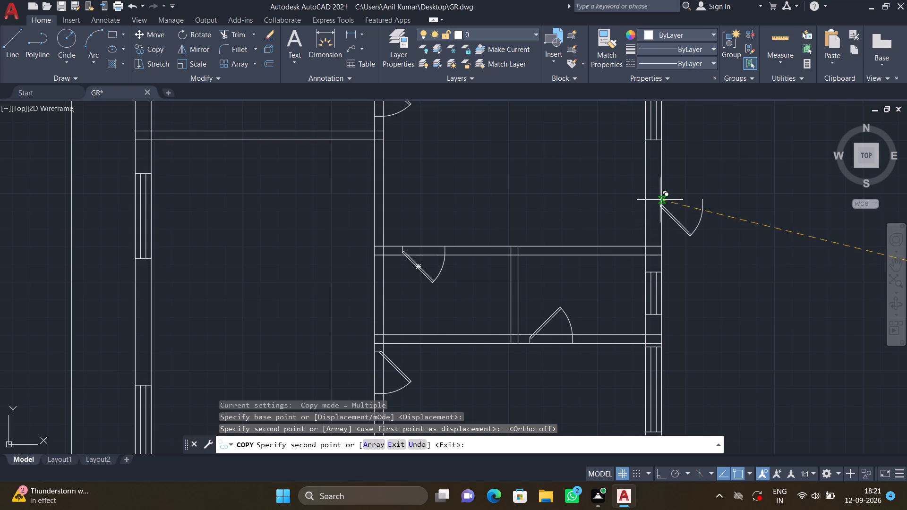
pyautogui.press('Return')
# Copy the right-hand smaller spare door by its hinge end onto the top wall's outer line, beside the new plan's upper-left corner.
pyautogui.scroll(-4, 667, 205)
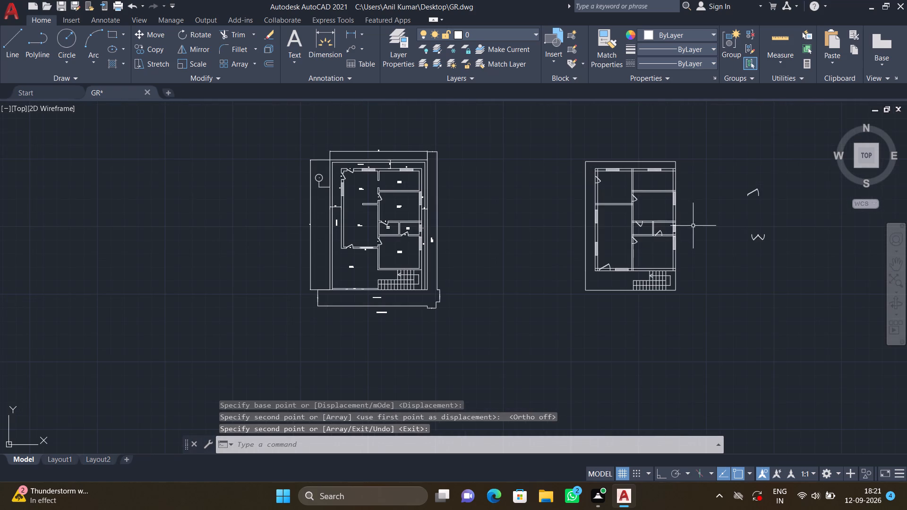
pyautogui.moveTo(693, 225); pyautogui.dragTo(421, 308, button='middle')
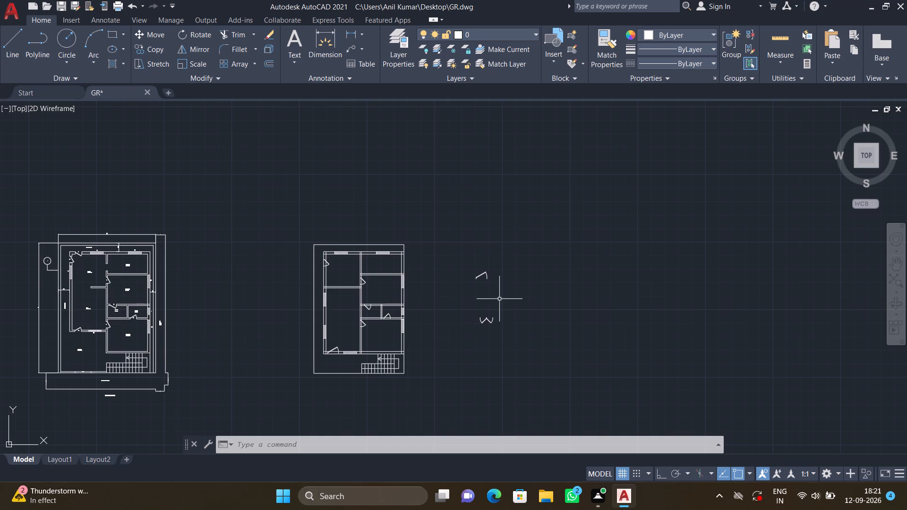
pyautogui.scroll(1, 502, 329)
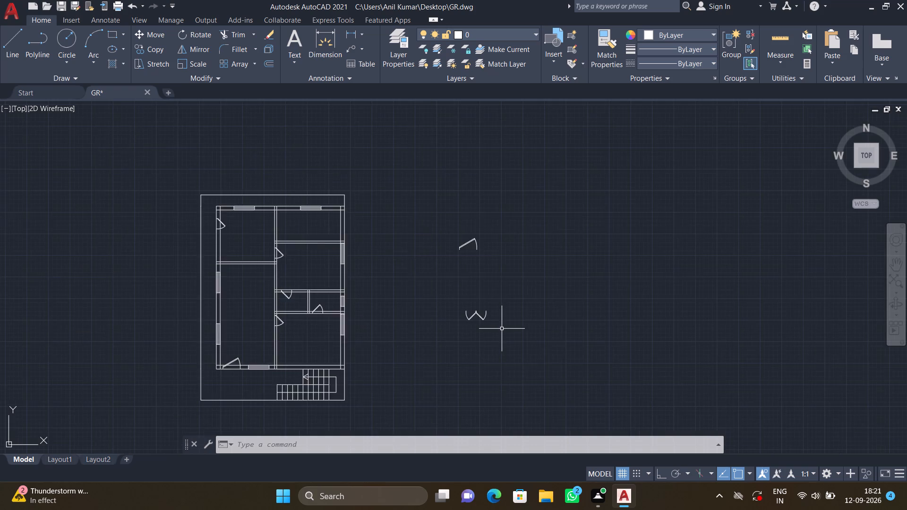
pyautogui.scroll(1, 502, 329)
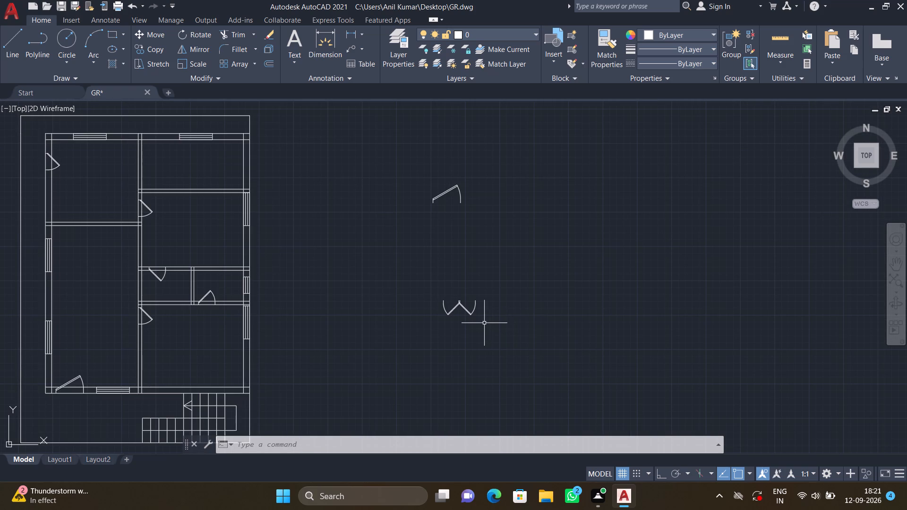
pyautogui.write('CO')
pyautogui.press('Return')
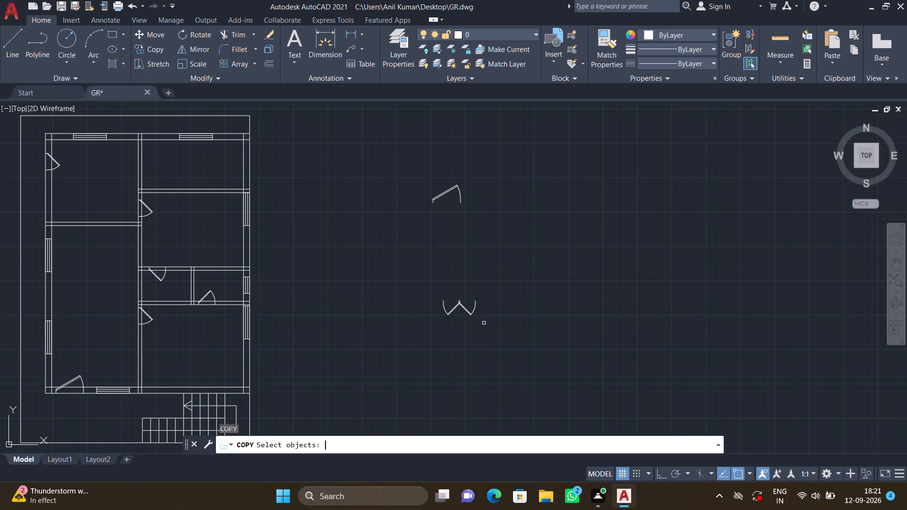
pyautogui.click(474, 312)
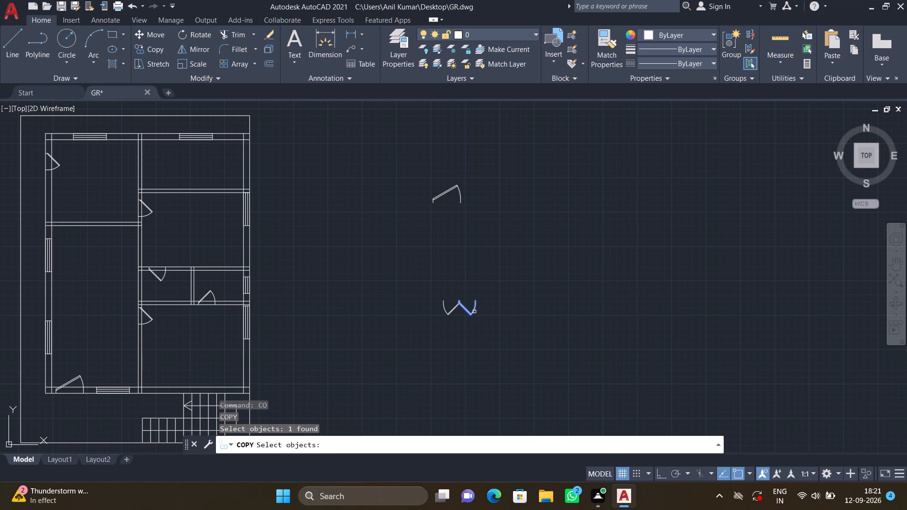
pyautogui.press('Return')
pyautogui.scroll(3, 455, 301)
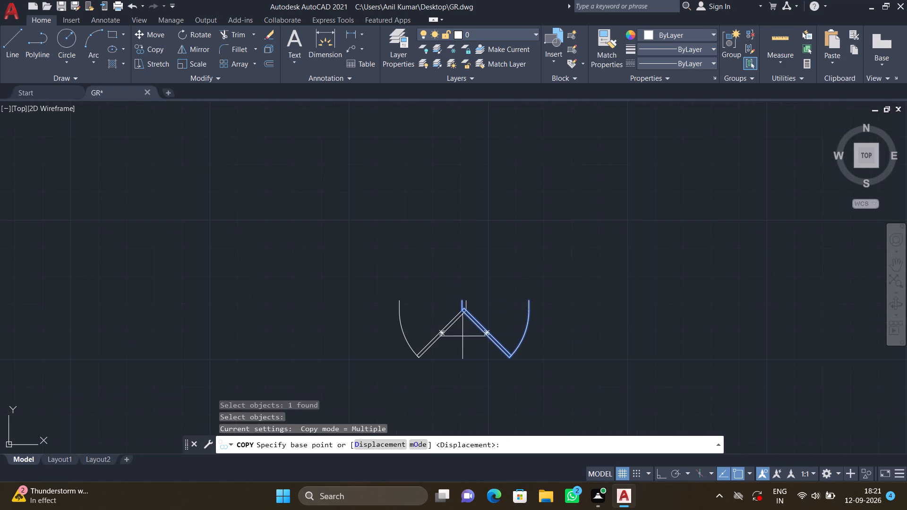
pyautogui.click(461, 296)
pyautogui.scroll(-2, 195, 216)
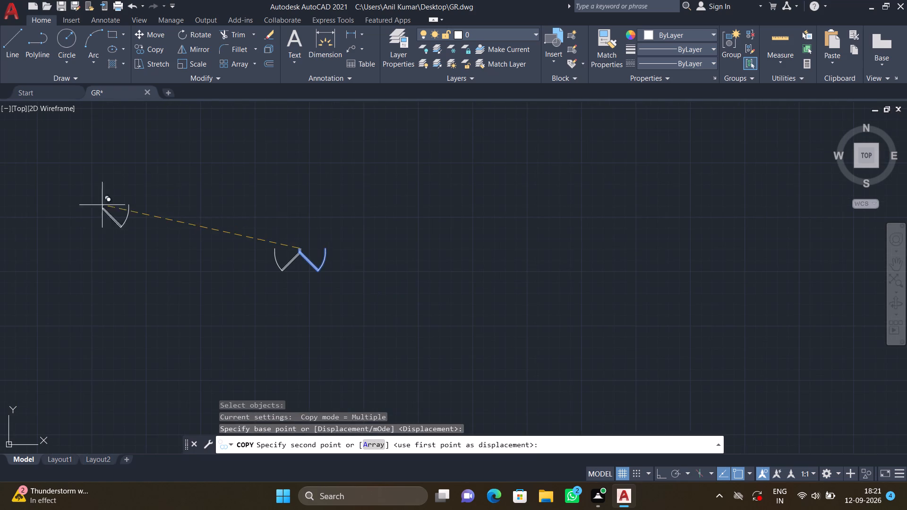
pyautogui.scroll(-3, 83, 204)
pyautogui.moveTo(154, 207); pyautogui.dragTo(445, 297, button='middle')
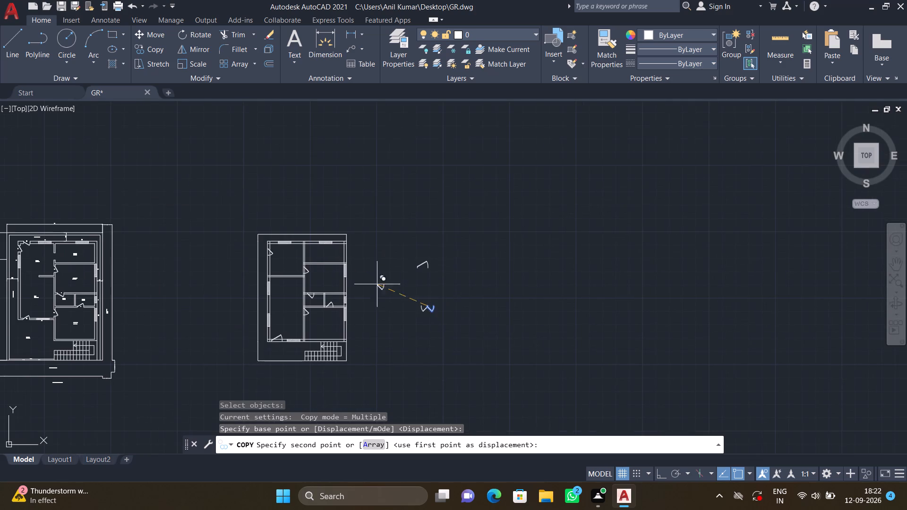
pyautogui.scroll(7, 274, 240)
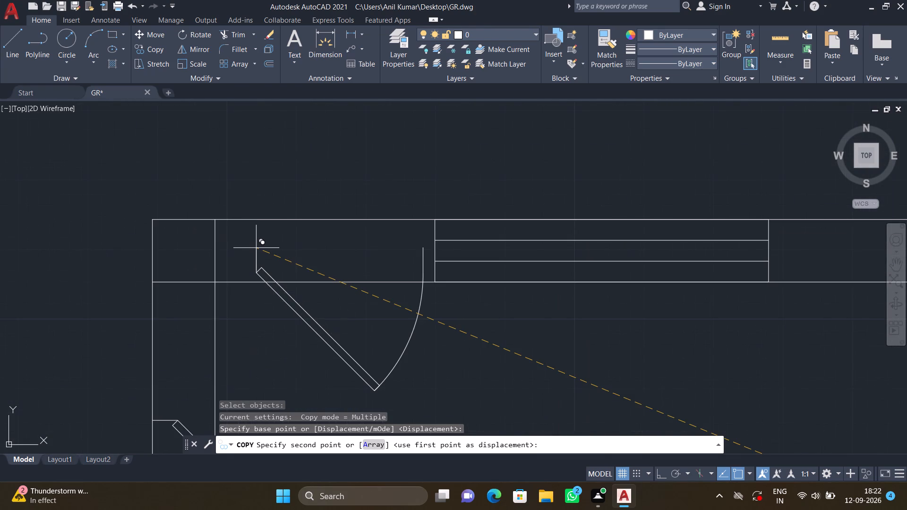
pyautogui.scroll(2, 236, 246)
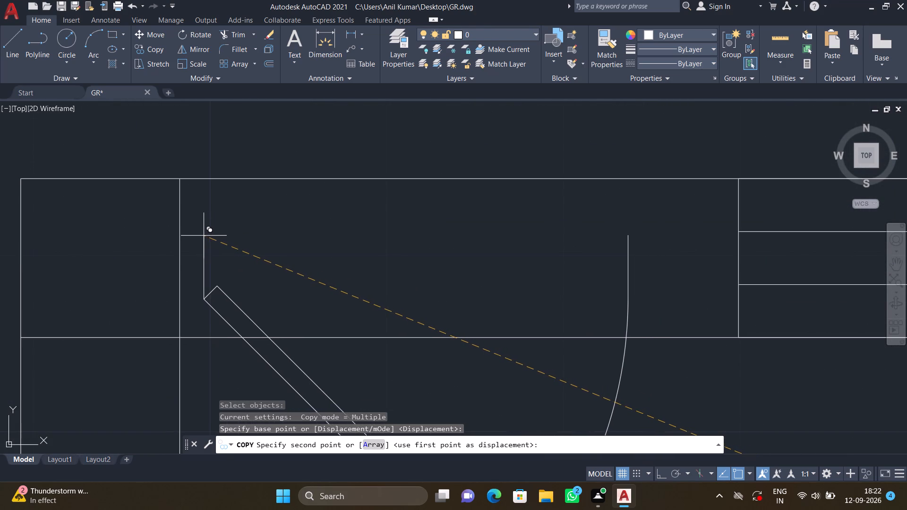
pyautogui.scroll(-1, 204, 212)
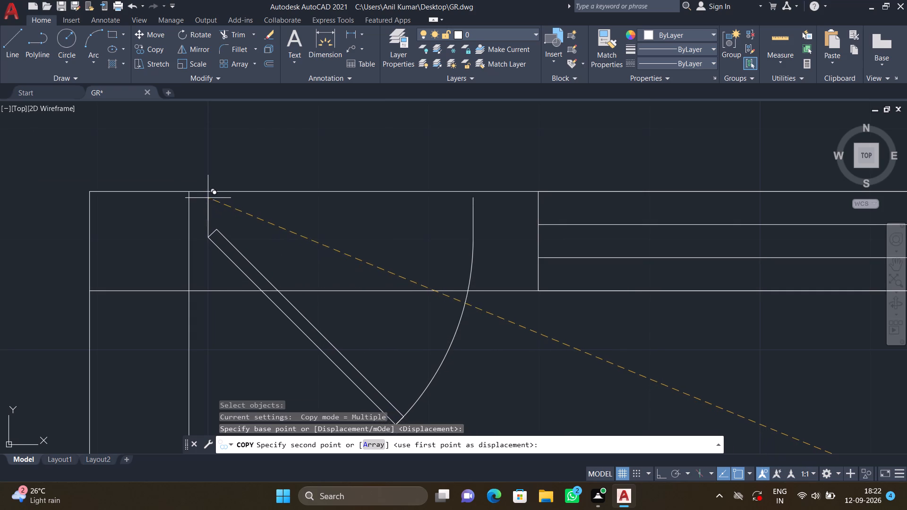
pyautogui.scroll(1, 206, 193)
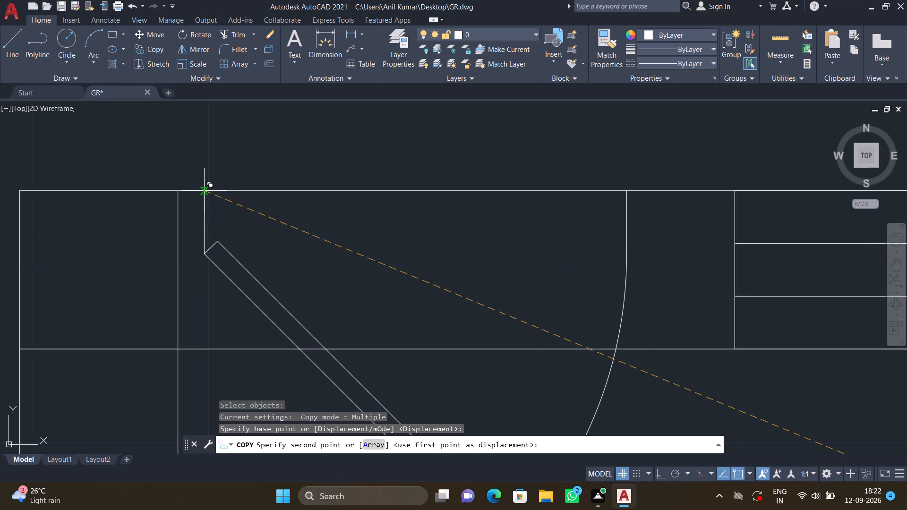
pyautogui.click(204, 191)
pyautogui.scroll(-2, 231, 217)
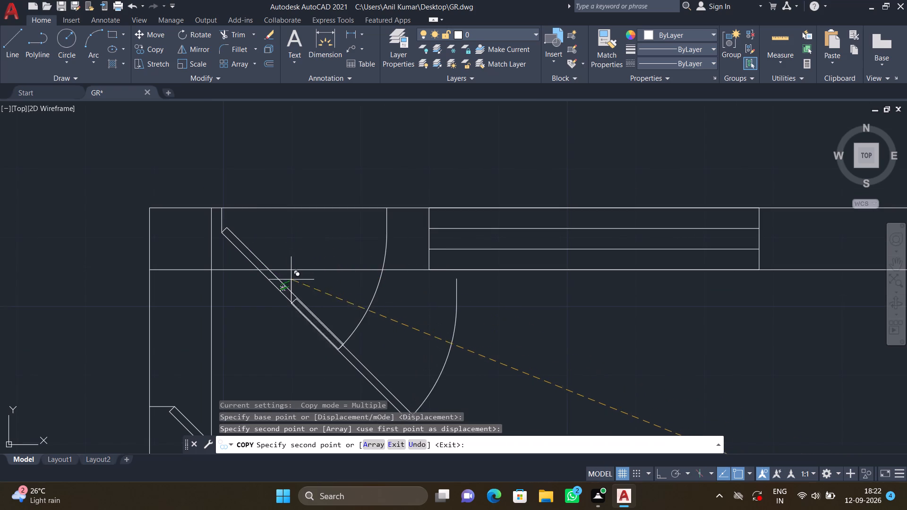
pyautogui.scroll(-2, 292, 282)
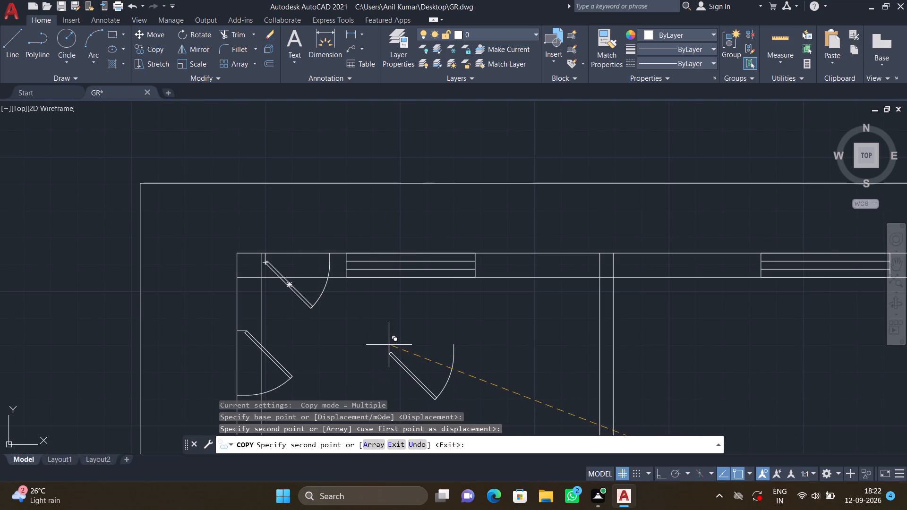
pyautogui.press('Return')
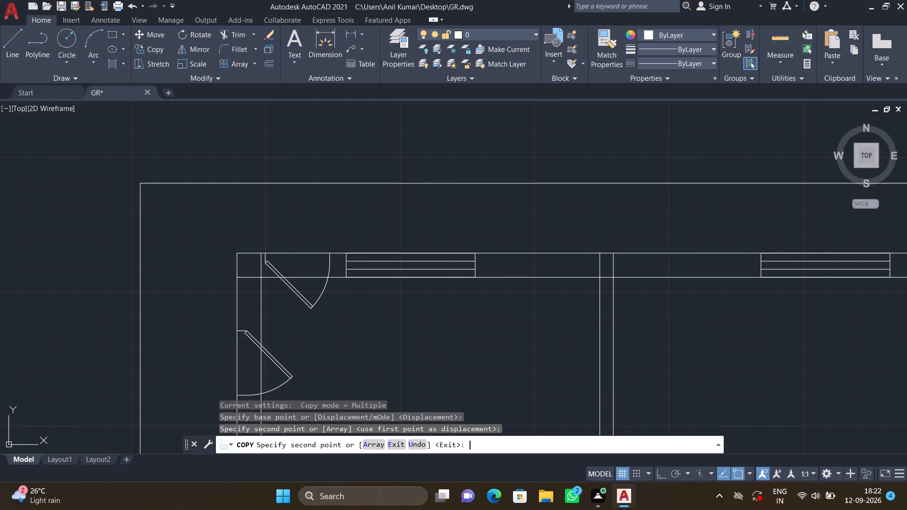
# Erase the three spare doors beside the new plan: the larger one and the mirrored smaller pair.
pyautogui.scroll(-4, 393, 345)
pyautogui.scroll(-3, 534, 344)
pyautogui.moveTo(572, 368); pyautogui.dragTo(572, 367, button='middle')
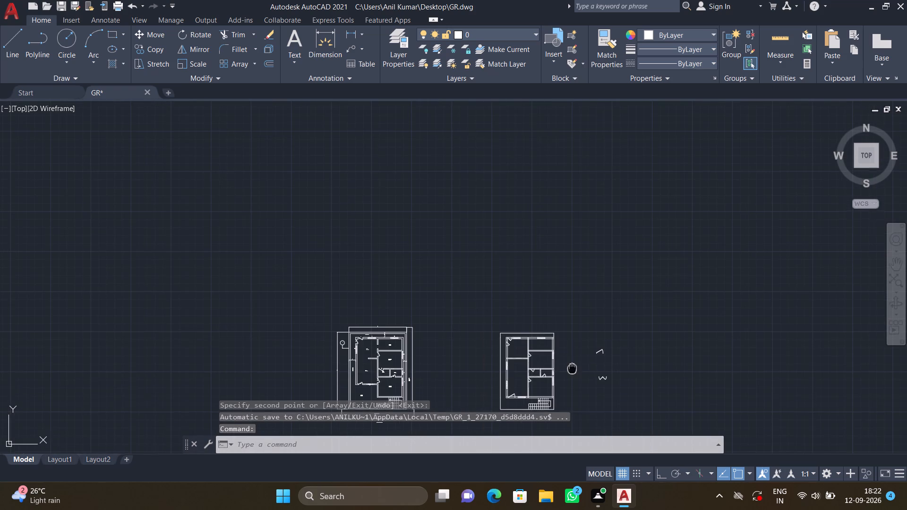
pyautogui.moveTo(572, 367); pyautogui.dragTo(536, 150, button='middle')
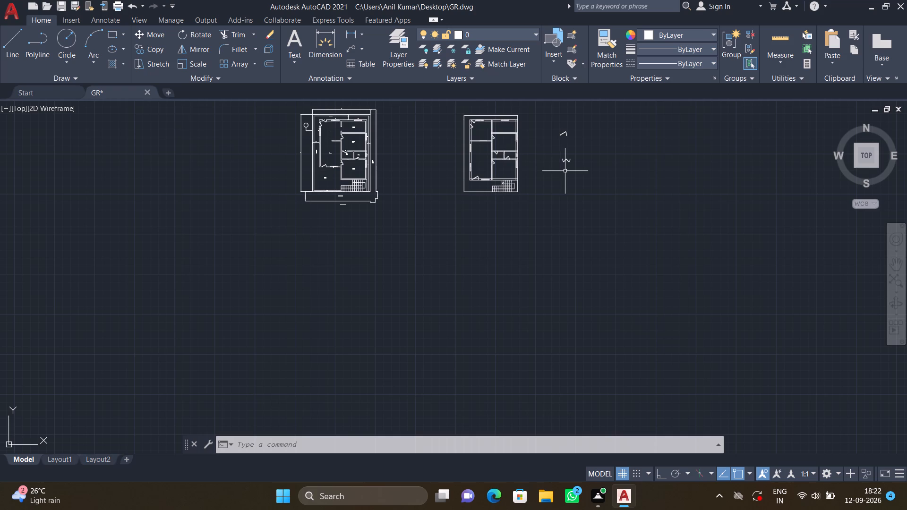
pyautogui.click(589, 189)
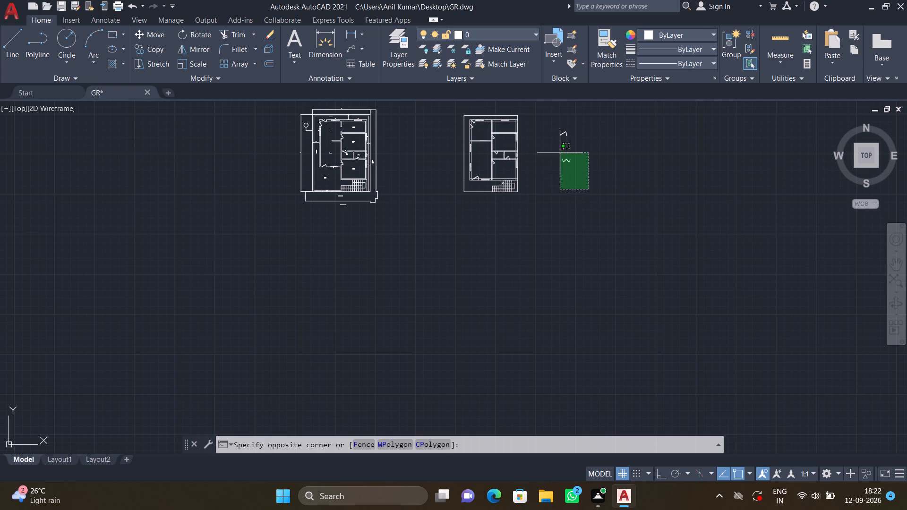
pyautogui.click(548, 122)
pyautogui.press('Delete')
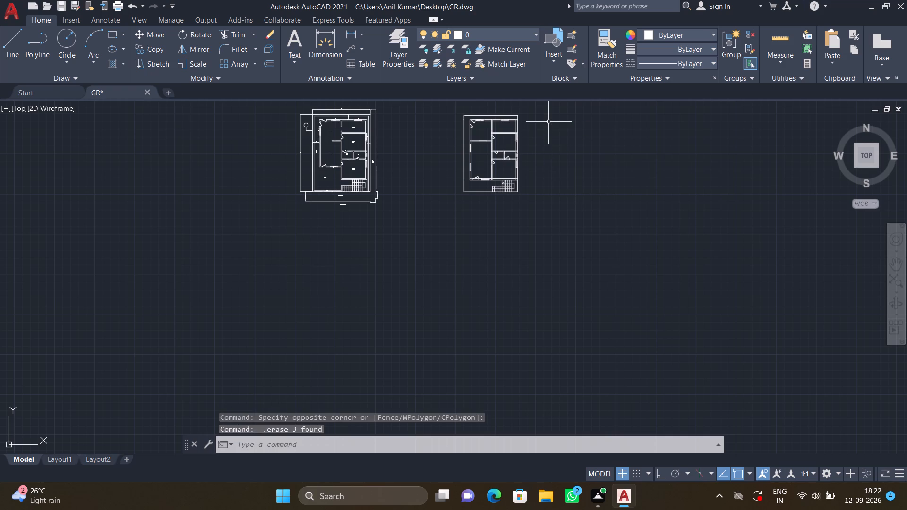
# Trim the overlapping inner wall line stubs at the upper-left wall corner of the new plan.
pyautogui.scroll(2, 471, 119)
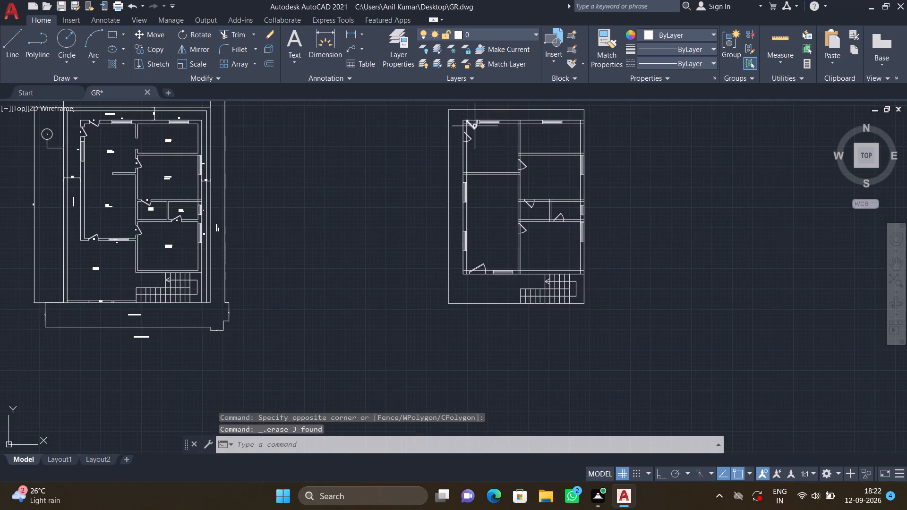
pyautogui.moveTo(475, 126); pyautogui.dragTo(490, 229, button='middle')
pyautogui.scroll(4, 490, 228)
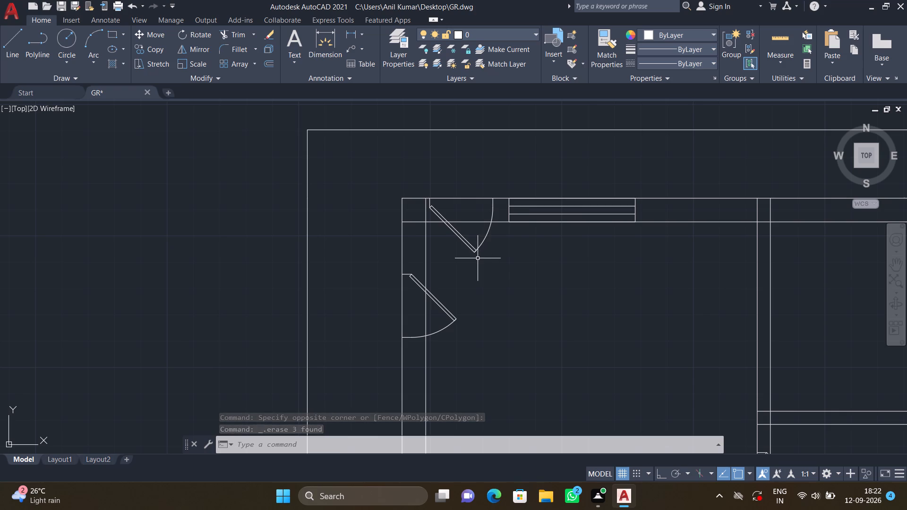
pyautogui.write('TR')
pyautogui.press('Return')
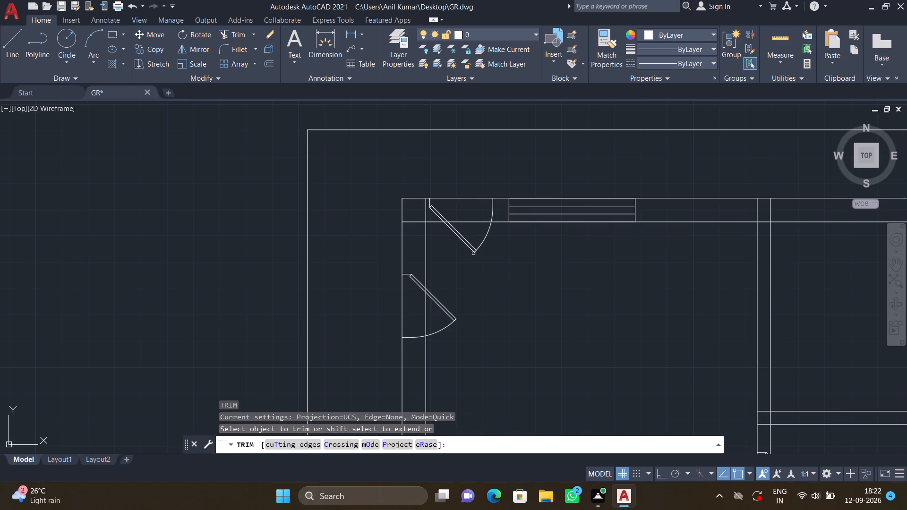
pyautogui.scroll(1, 407, 229)
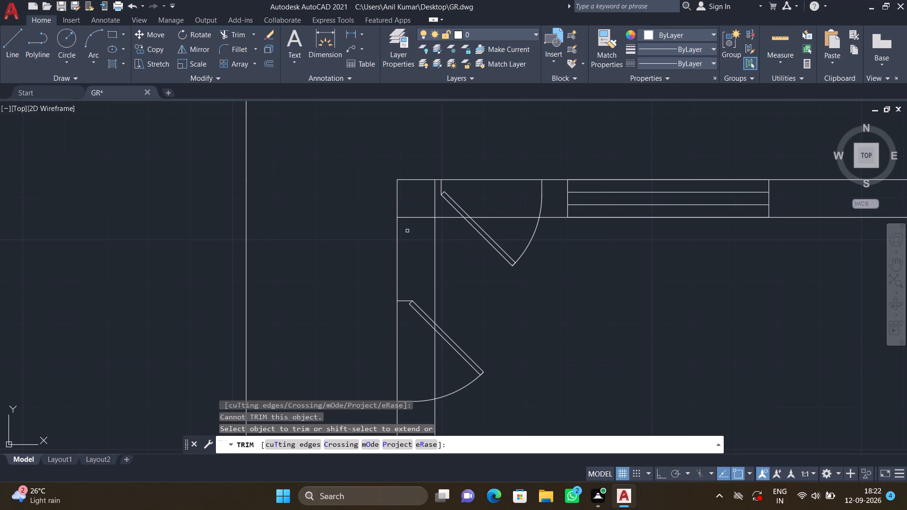
pyautogui.click(405, 212)
pyautogui.click(409, 236)
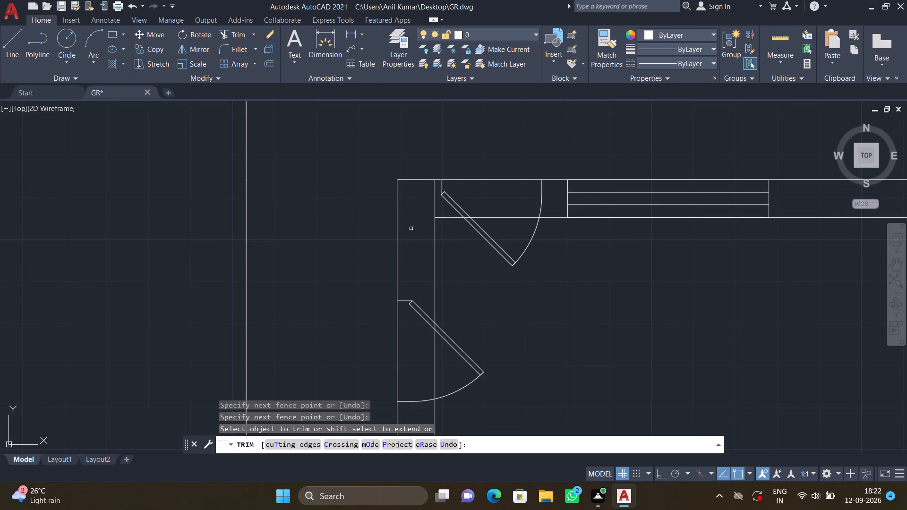
pyautogui.scroll(1, 422, 200)
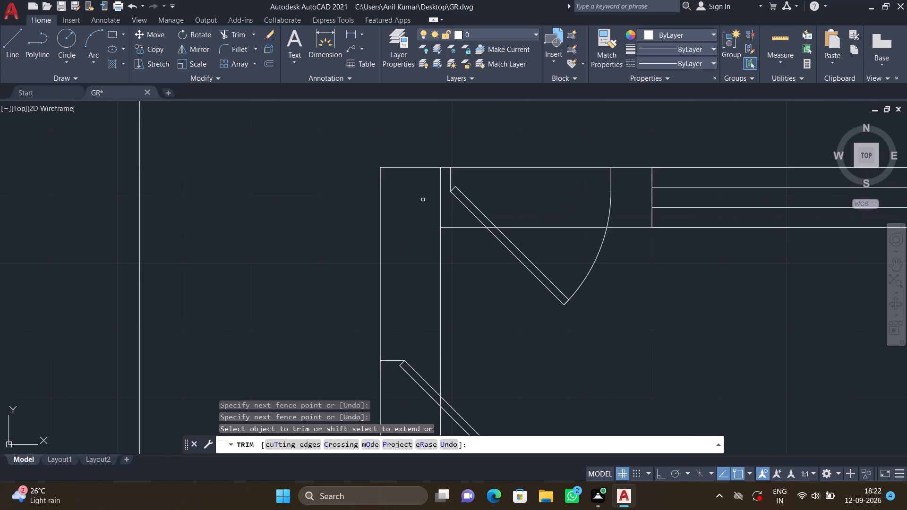
pyautogui.click(423, 200)
pyautogui.click(445, 204)
# Trim the outer and inner top wall lines across the corner door's opening, including the piece inside the door leaf.
pyautogui.click(522, 159)
pyautogui.click(529, 185)
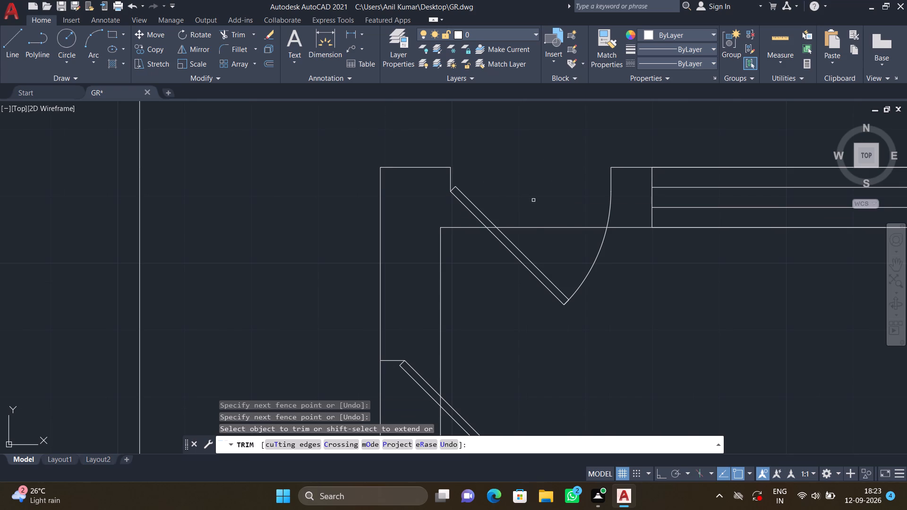
pyautogui.click(536, 211)
pyautogui.click(535, 239)
pyautogui.scroll(2, 491, 223)
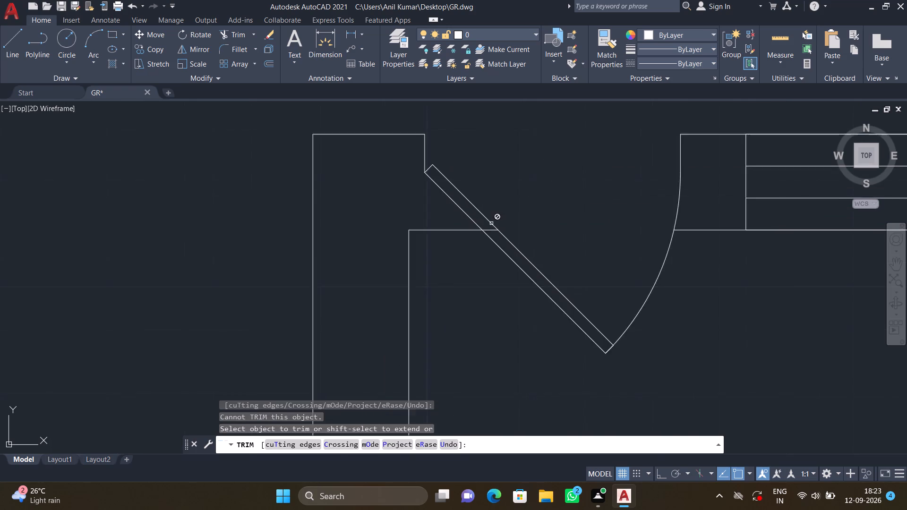
pyautogui.click(479, 228)
pyautogui.click(491, 239)
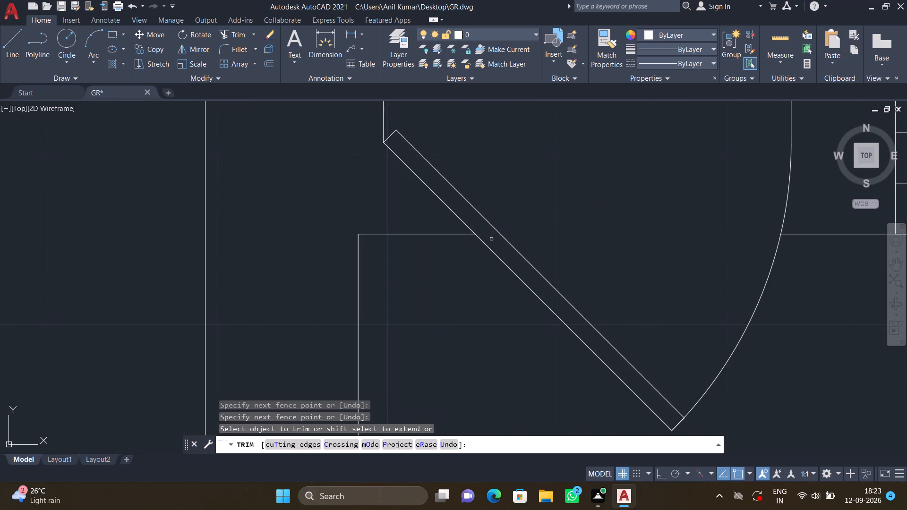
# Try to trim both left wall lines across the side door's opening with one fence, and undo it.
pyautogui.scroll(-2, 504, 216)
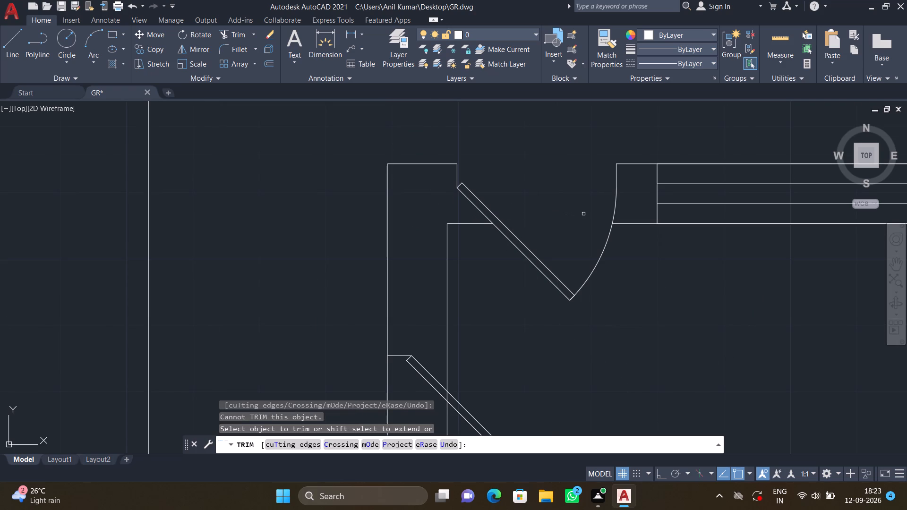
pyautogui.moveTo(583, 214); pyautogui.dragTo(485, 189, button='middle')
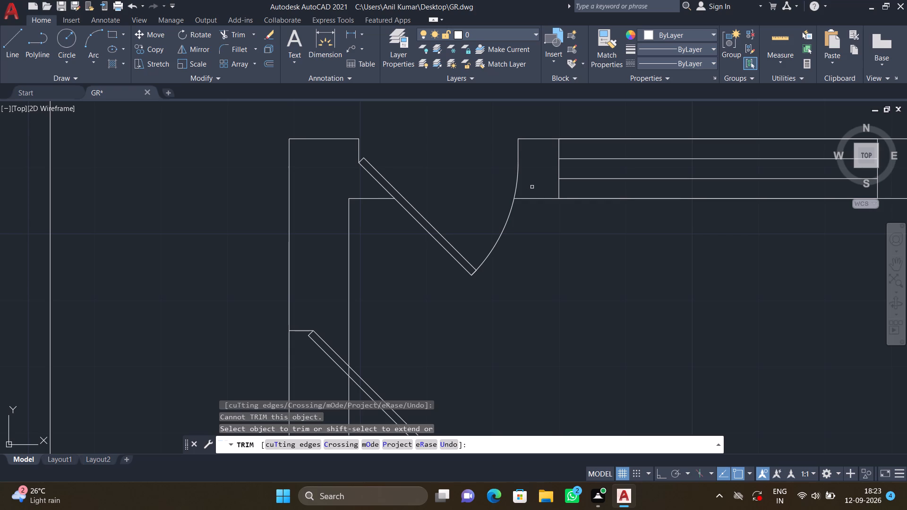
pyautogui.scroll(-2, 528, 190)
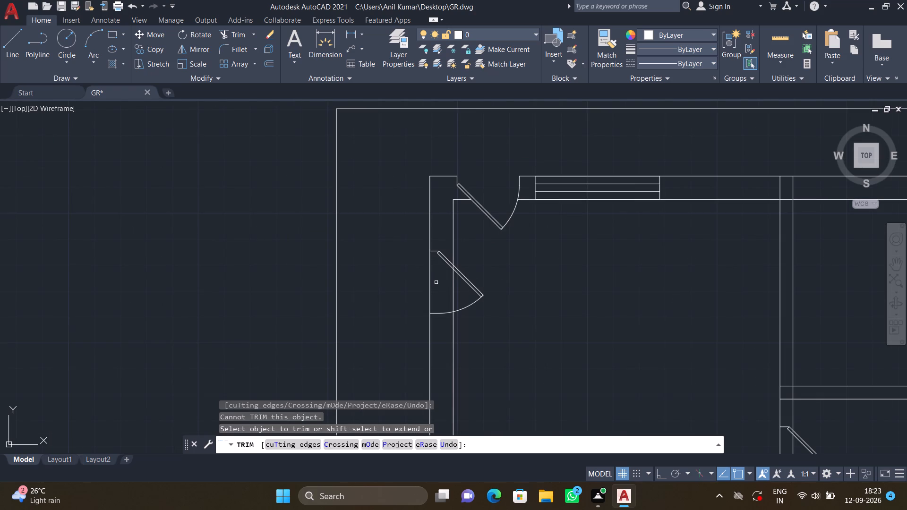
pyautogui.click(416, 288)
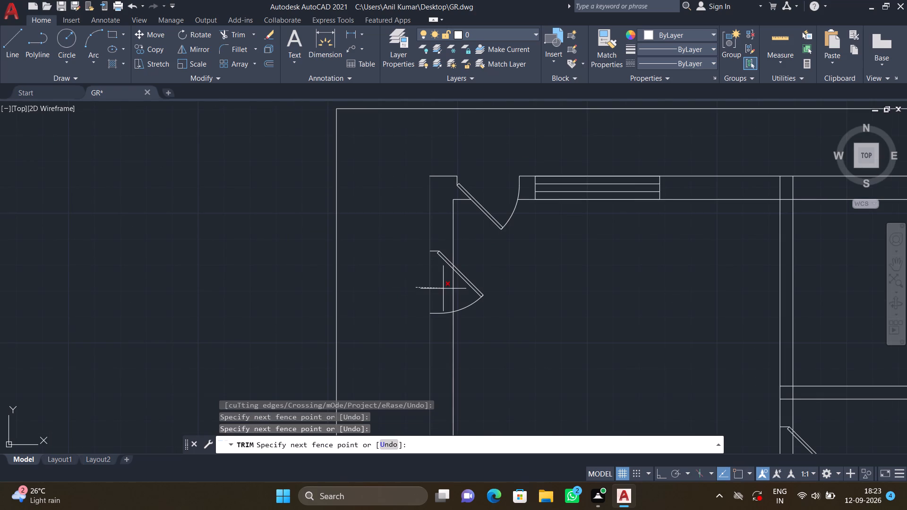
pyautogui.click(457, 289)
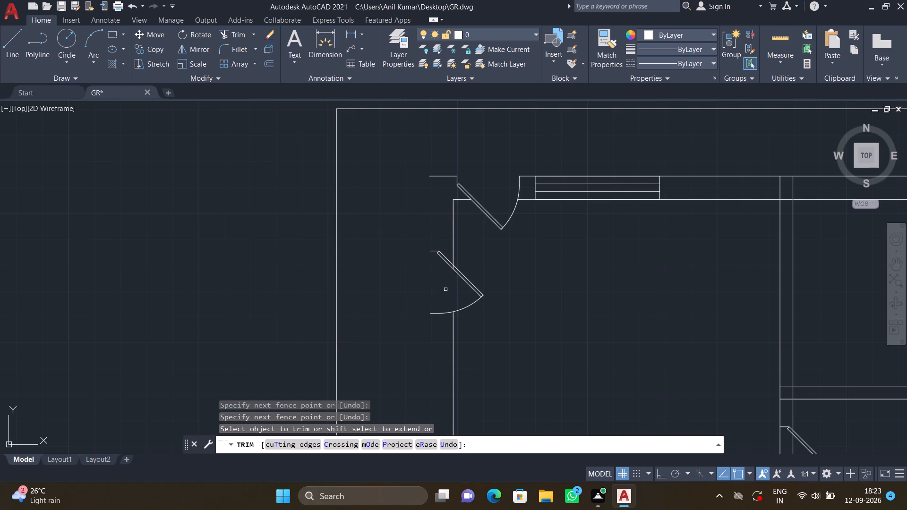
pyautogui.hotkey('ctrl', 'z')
# Trim only the inner left wall line across the side door's opening, including the piece inside the door leaf.
pyautogui.scroll(-3, 445, 289)
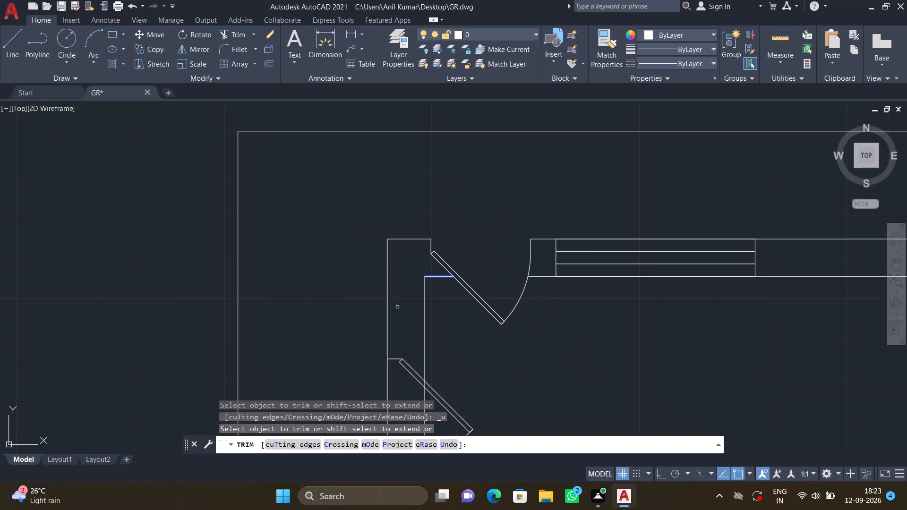
pyautogui.moveTo(398, 314); pyautogui.dragTo(394, 260, button='middle')
pyautogui.moveTo(371, 349); pyautogui.dragTo(371, 348, button='middle')
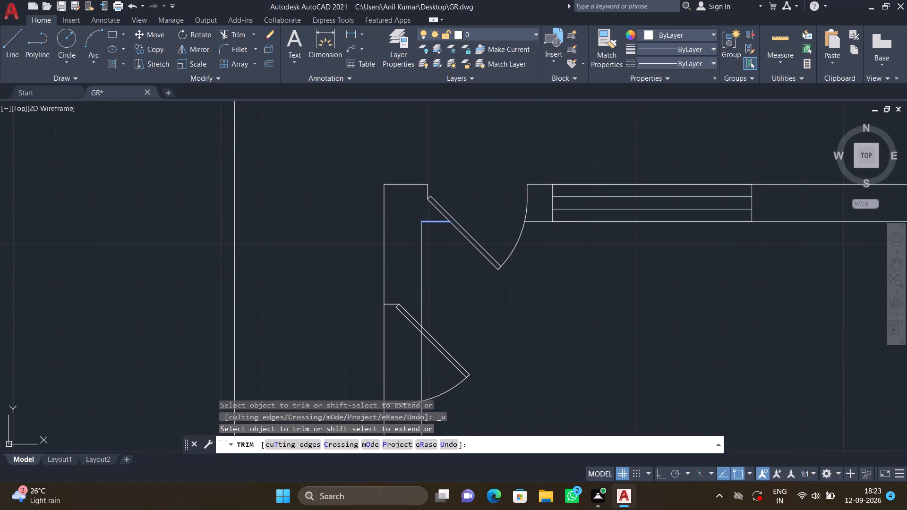
pyautogui.moveTo(371, 348); pyautogui.dragTo(382, 254, button='middle')
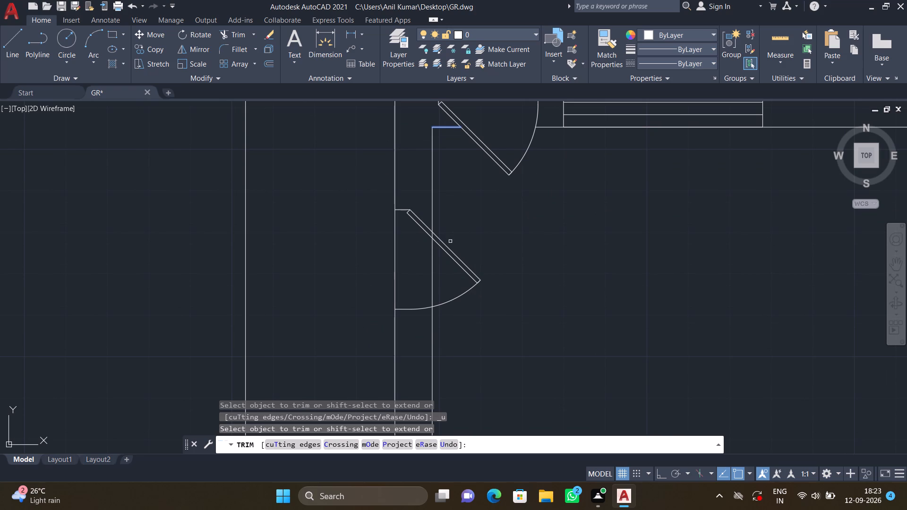
pyautogui.click(425, 264)
pyautogui.click(438, 264)
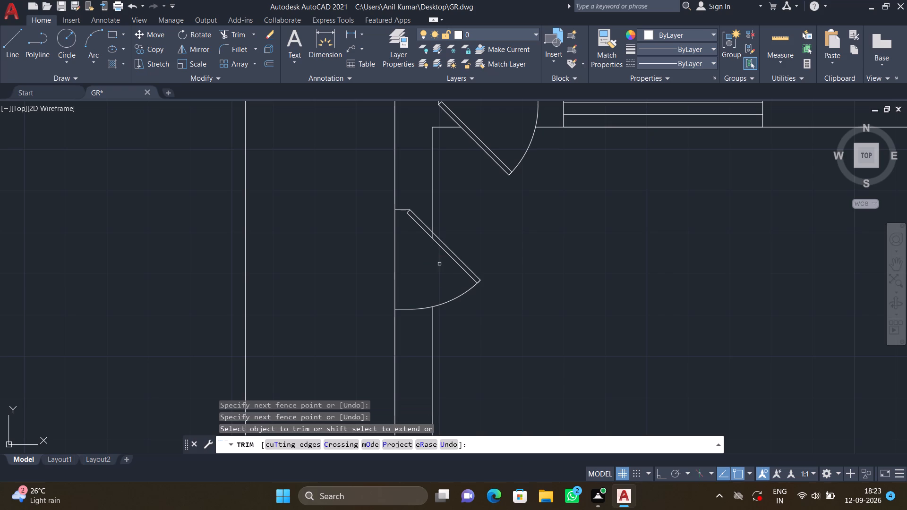
pyautogui.scroll(3, 433, 238)
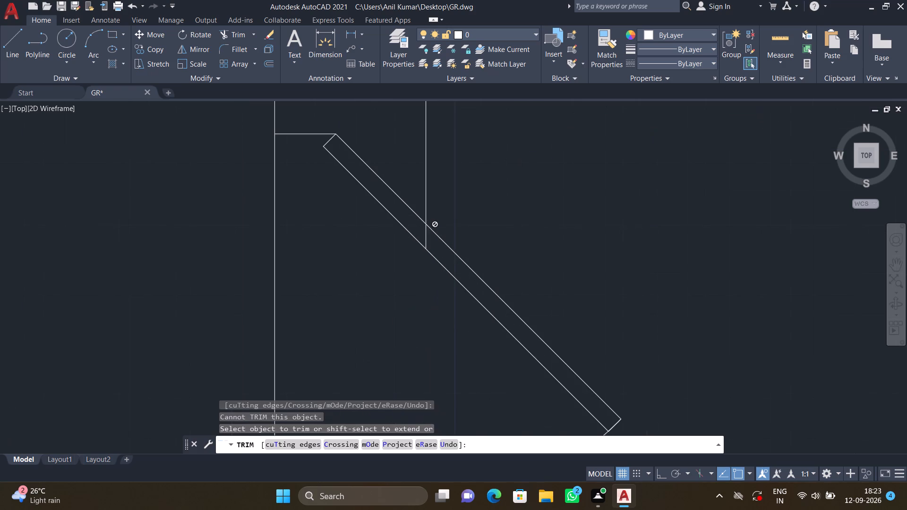
pyautogui.click(426, 229)
pyautogui.scroll(-2, 428, 304)
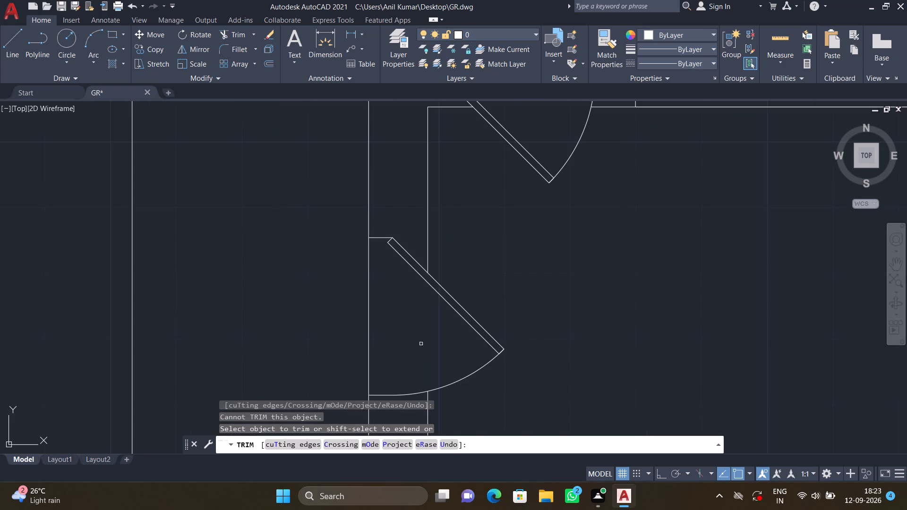
pyautogui.scroll(-1, 421, 352)
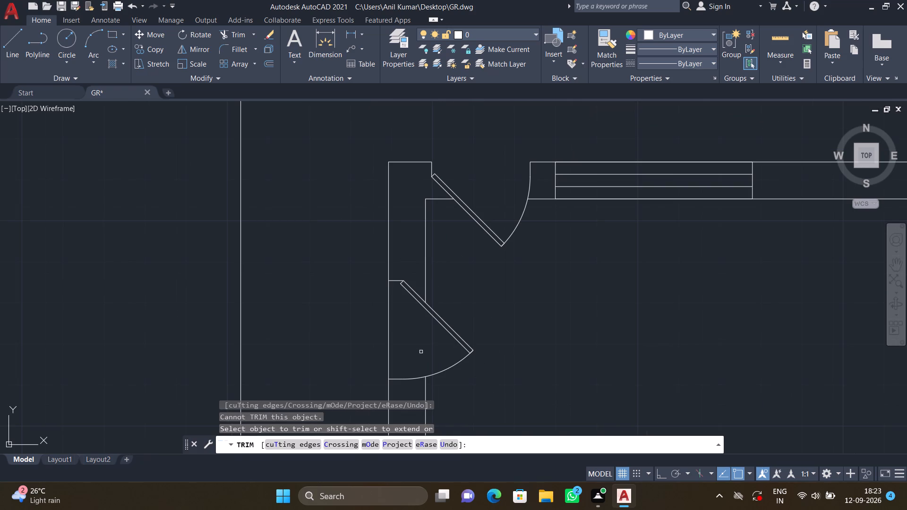
pyautogui.press('Return')
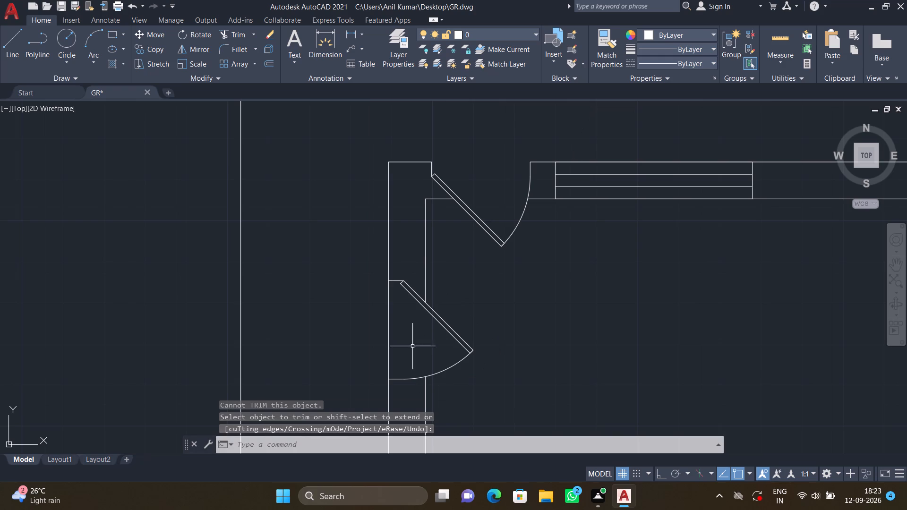
# Draw a line down the left wall's outer face across the side door opening, continuing along the lower jamb to the inner wall line.
pyautogui.press('l')
pyautogui.press('Return')
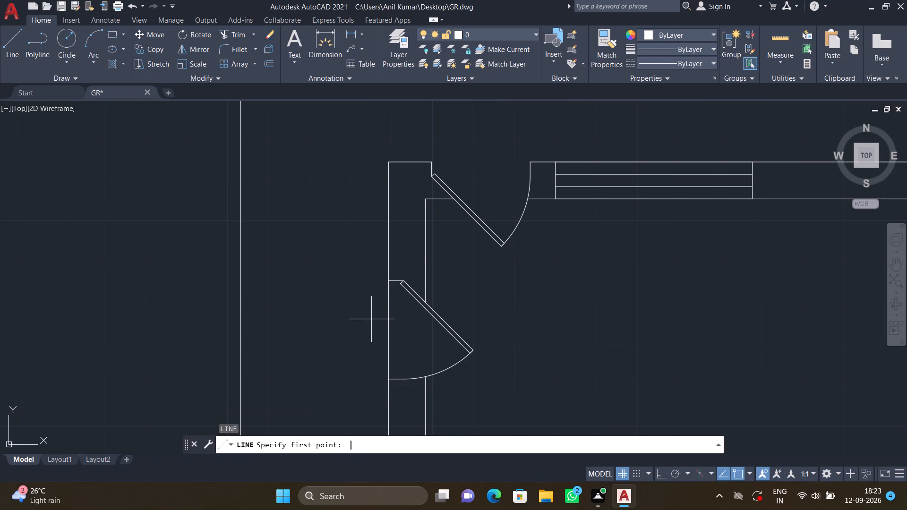
pyautogui.click(386, 283)
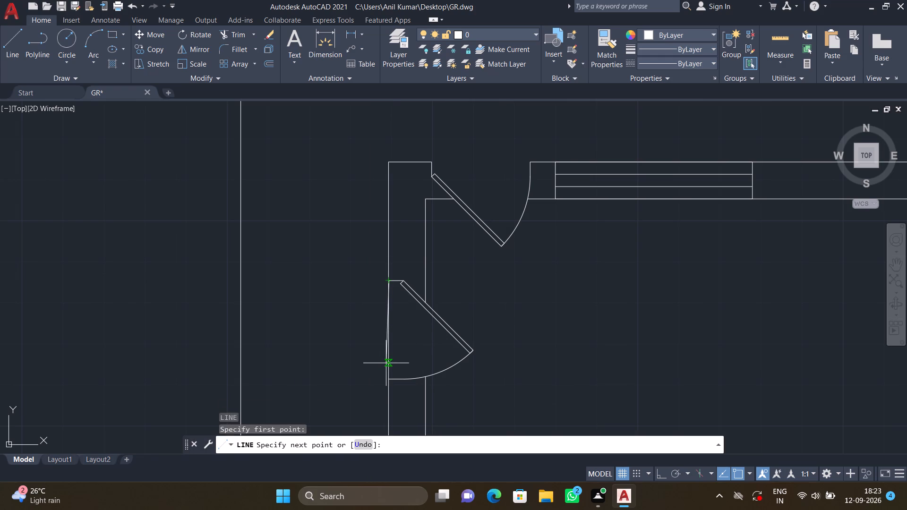
pyautogui.scroll(1, 387, 366)
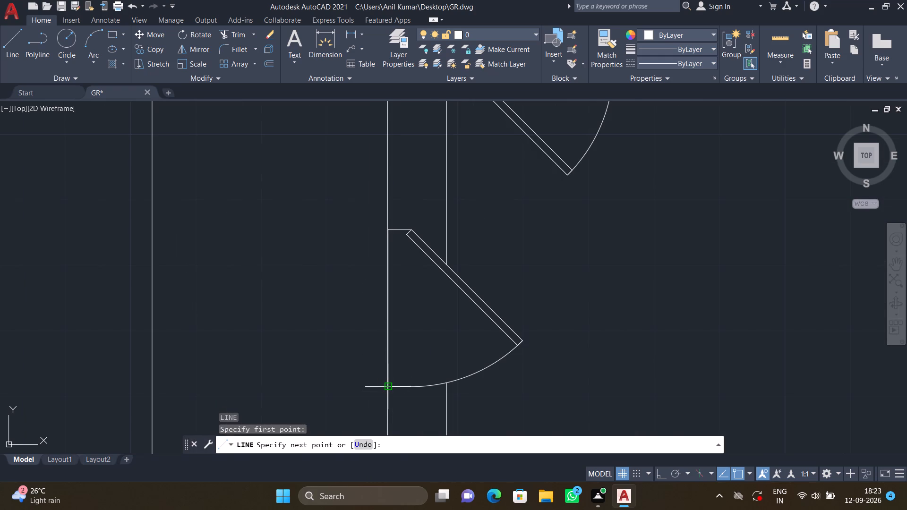
pyautogui.click(390, 386)
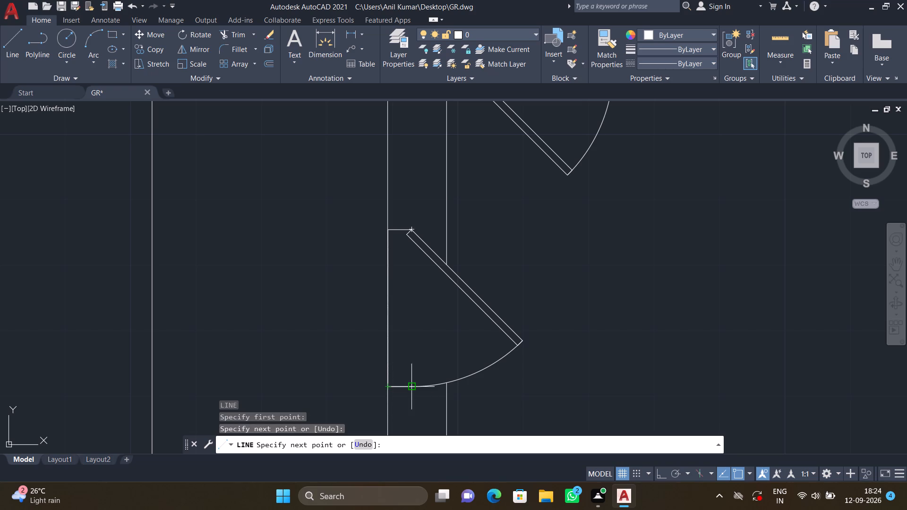
pyautogui.scroll(2, 426, 393)
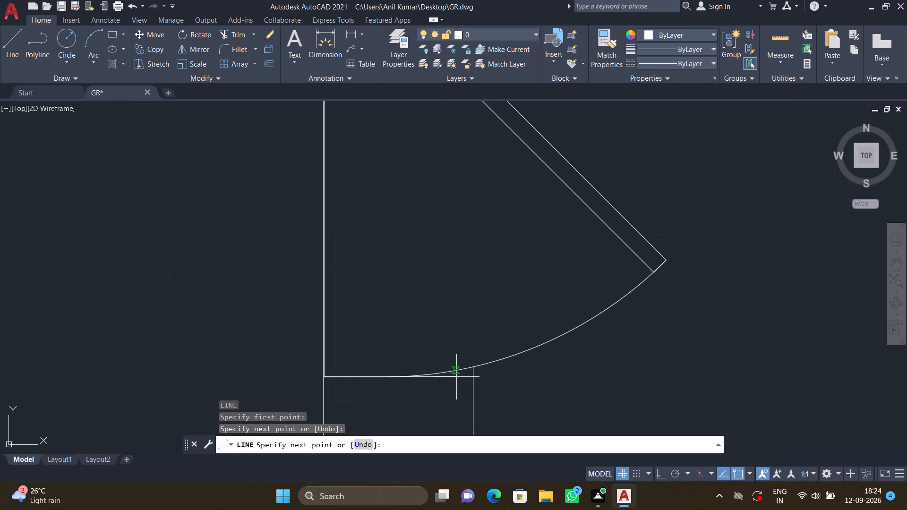
pyautogui.scroll(2, 459, 376)
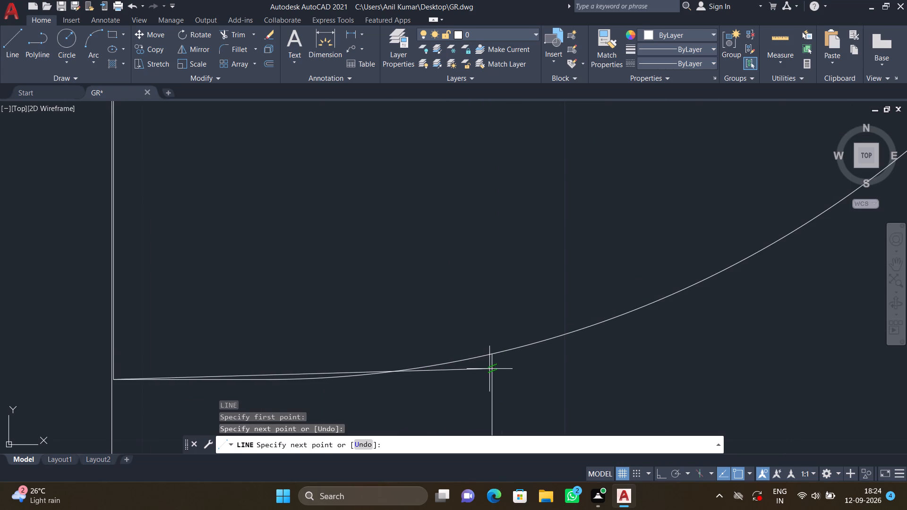
pyautogui.click(493, 370)
pyautogui.press('Return')
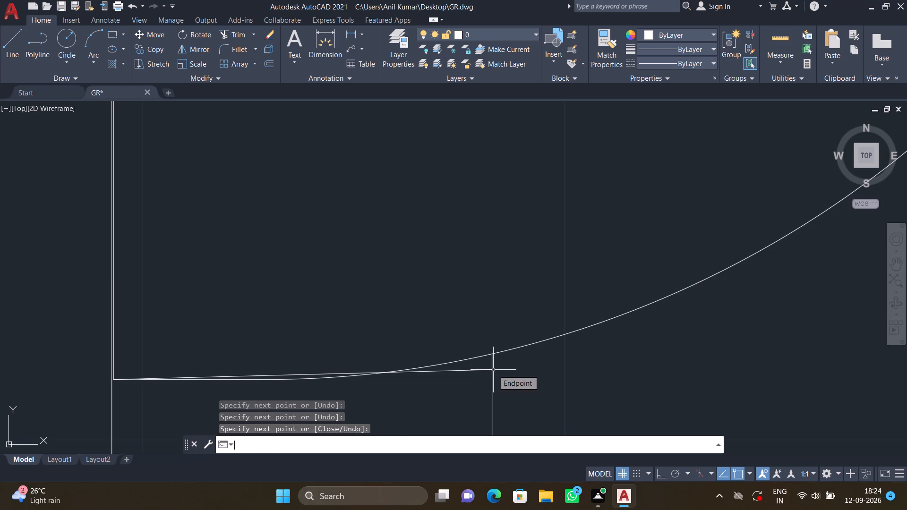
# Trim the left wall's outer line across the side door's opening.
pyautogui.scroll(-3, 499, 373)
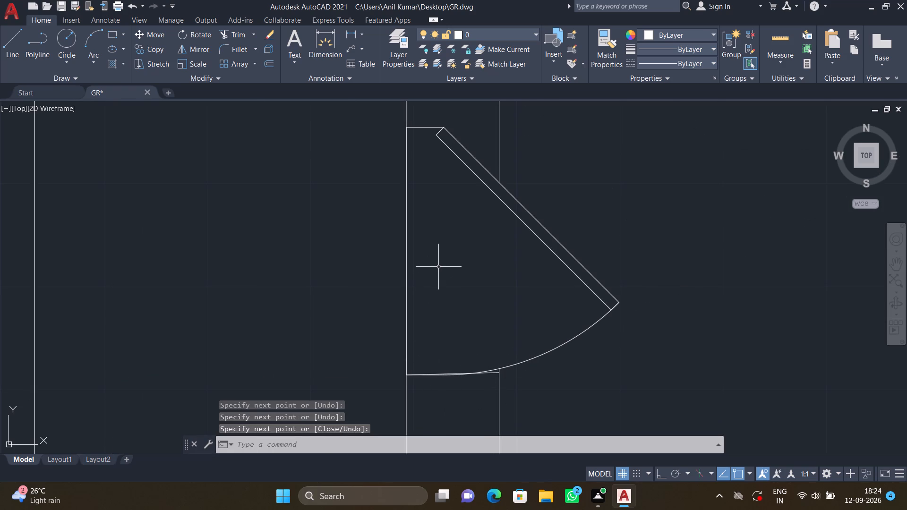
pyautogui.write('TR')
pyautogui.press('Return')
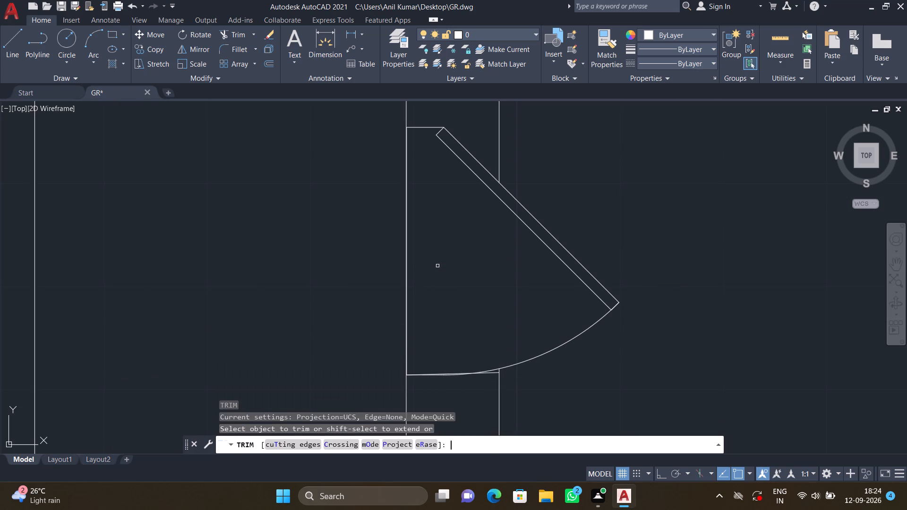
pyautogui.click(437, 266)
pyautogui.click(420, 258)
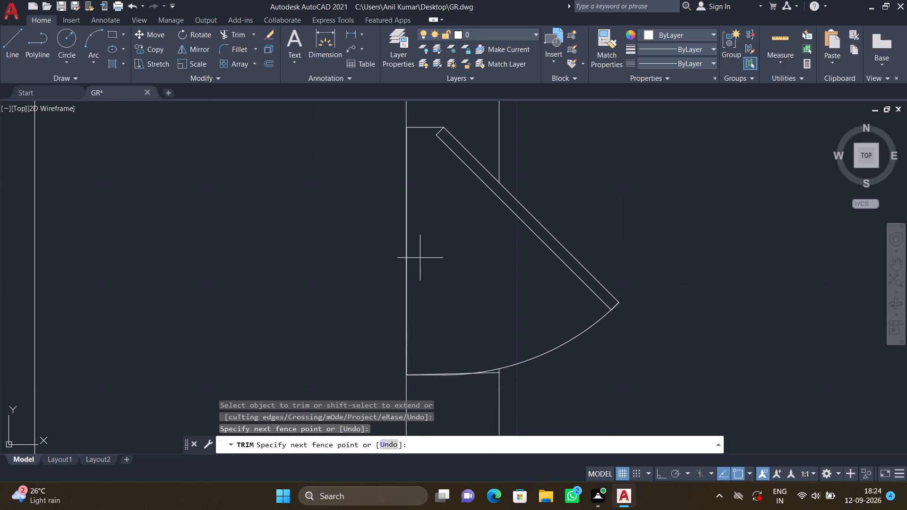
pyautogui.click(394, 254)
pyautogui.scroll(-2, 396, 253)
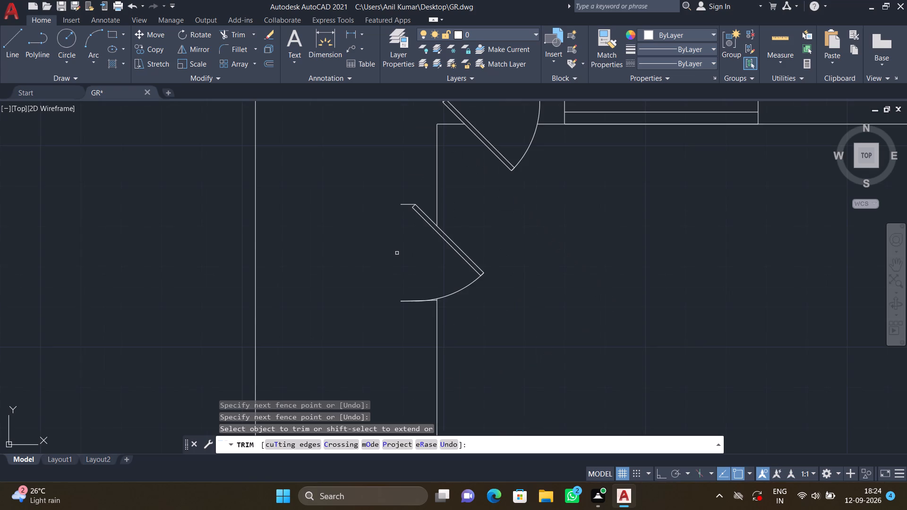
pyautogui.scroll(-1, 395, 265)
pyautogui.press('Return')
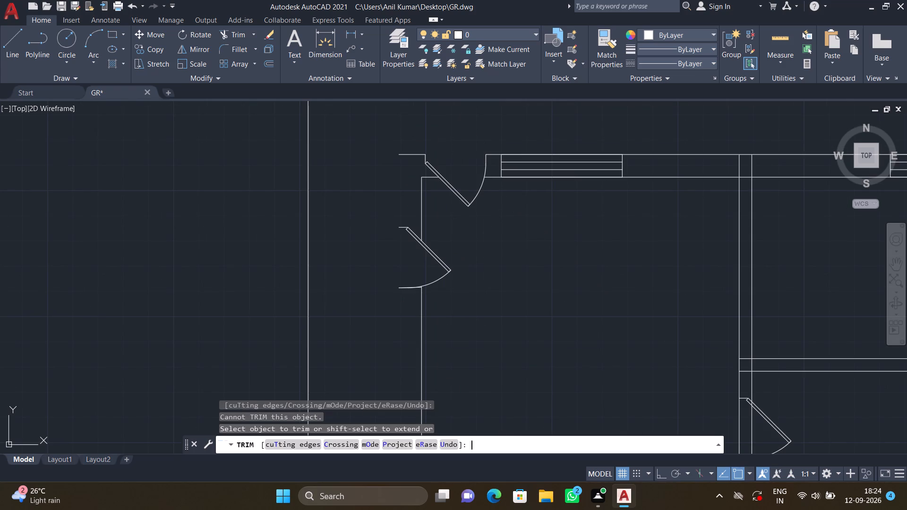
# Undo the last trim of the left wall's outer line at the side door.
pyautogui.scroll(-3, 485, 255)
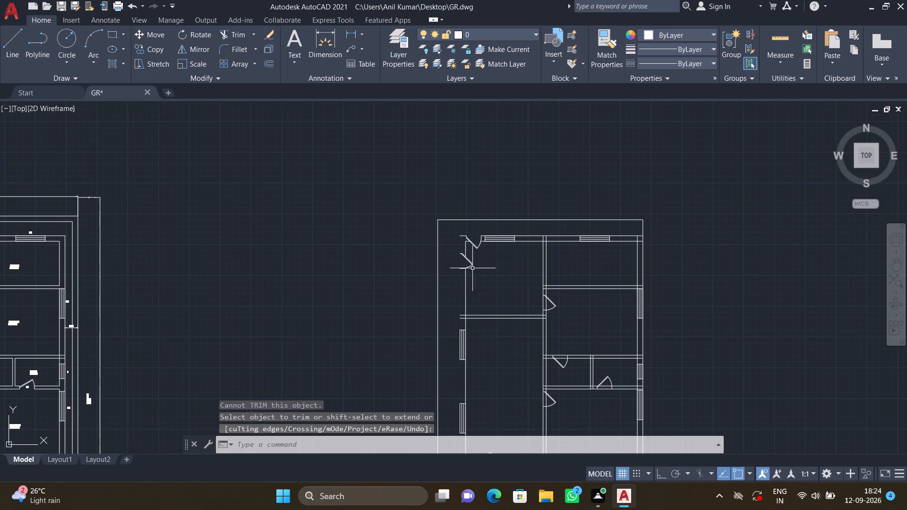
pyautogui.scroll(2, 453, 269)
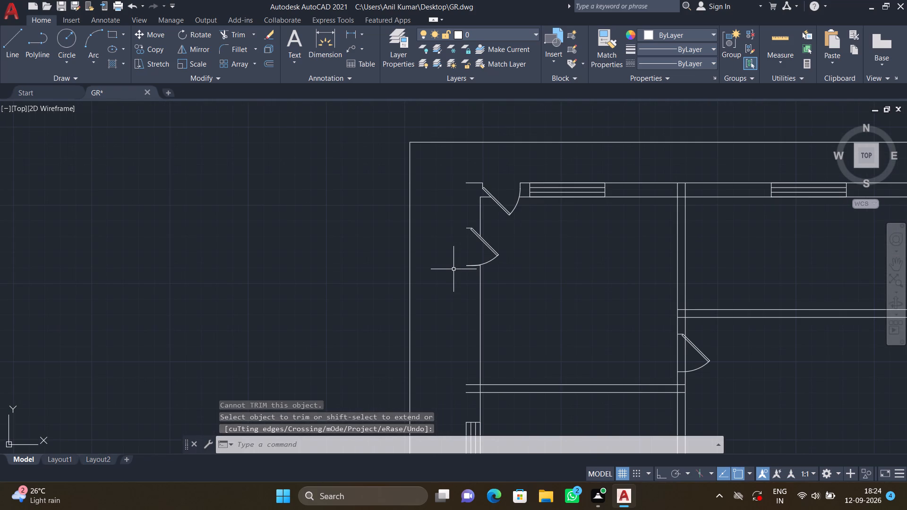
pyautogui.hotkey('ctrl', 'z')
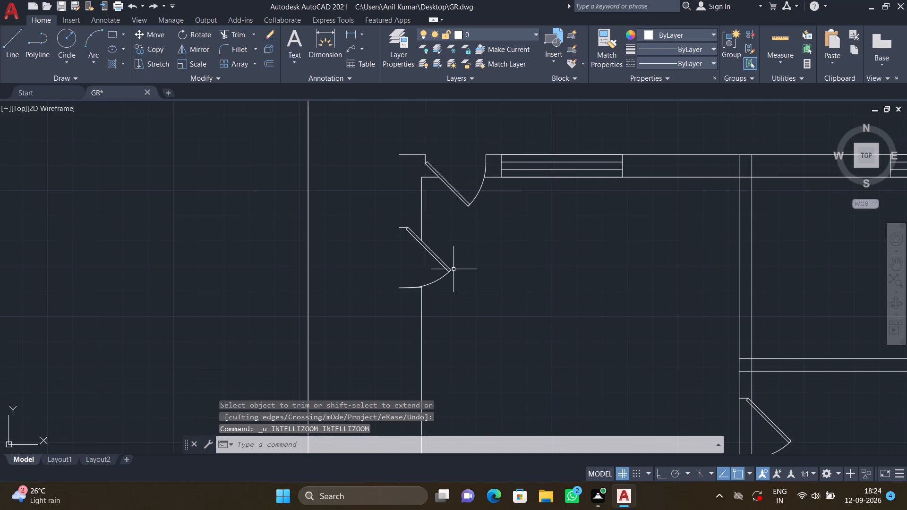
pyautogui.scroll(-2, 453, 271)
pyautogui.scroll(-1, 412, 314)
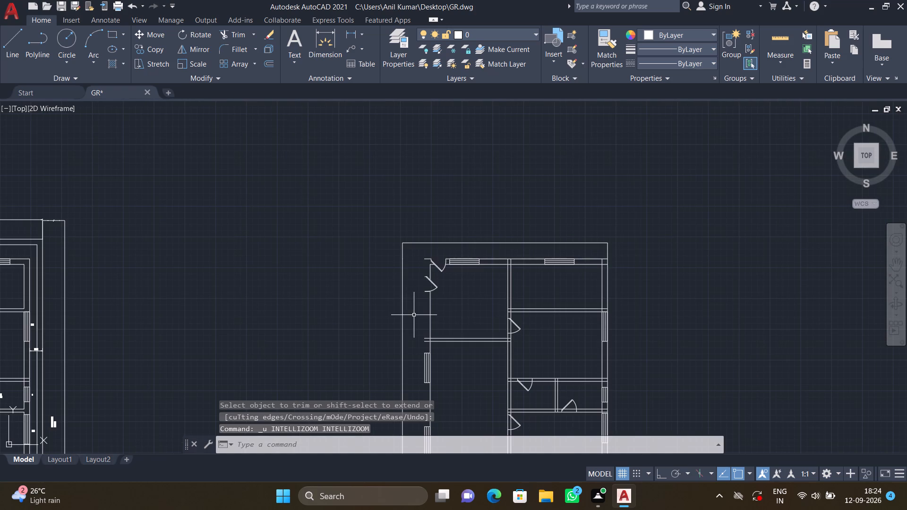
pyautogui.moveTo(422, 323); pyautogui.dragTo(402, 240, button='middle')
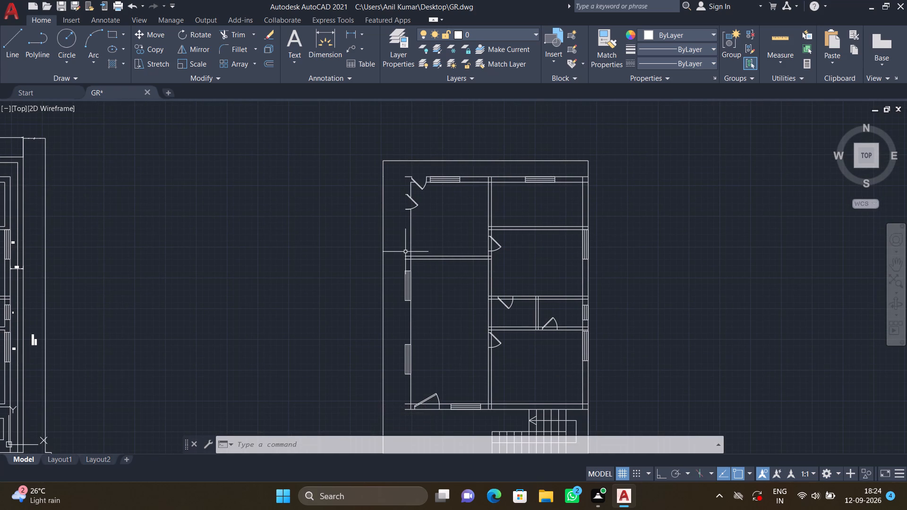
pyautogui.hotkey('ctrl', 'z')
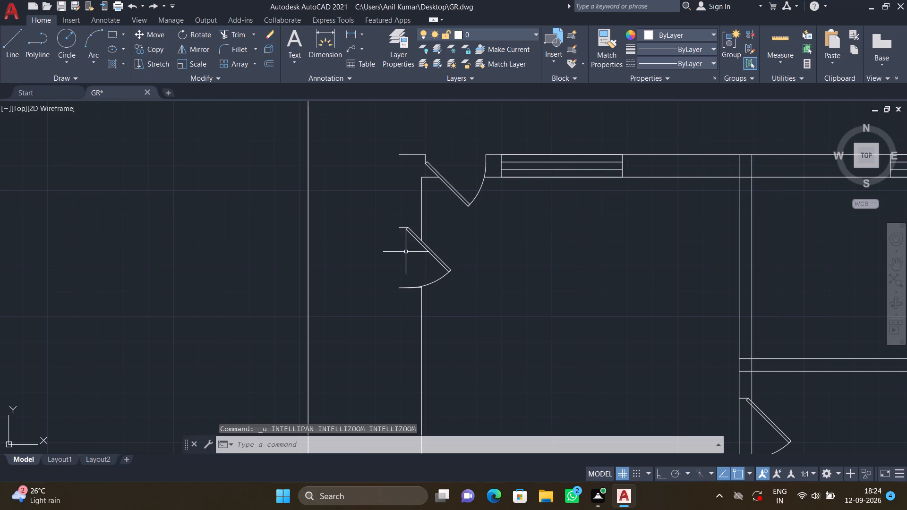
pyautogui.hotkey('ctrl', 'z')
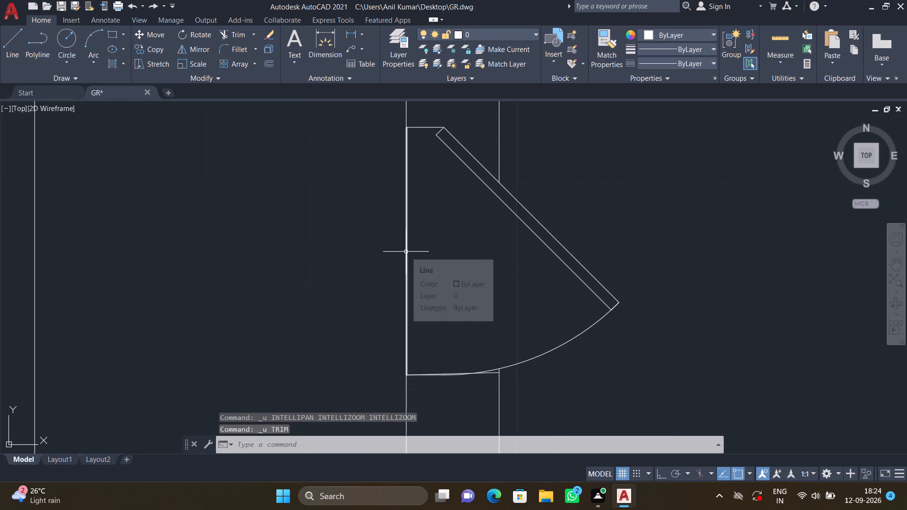
# Draw a line along the side door's lower jamb from the left wall's outer line to its inner line.
pyautogui.scroll(-2, 406, 252)
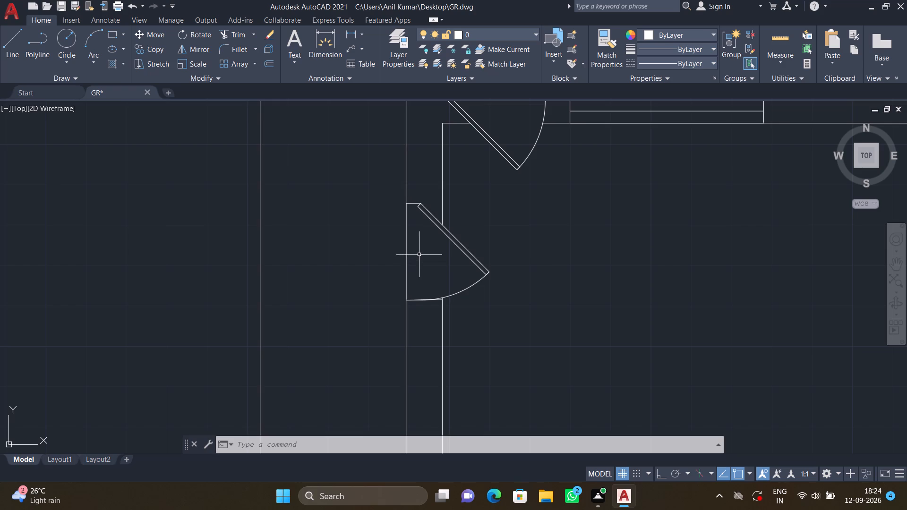
pyautogui.scroll(2, 393, 207)
pyautogui.scroll(-2, 396, 220)
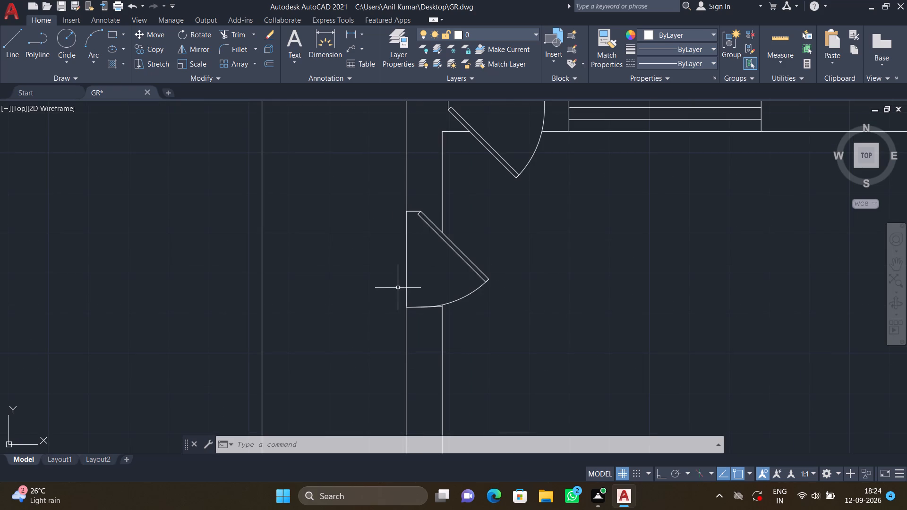
pyautogui.scroll(1, 398, 301)
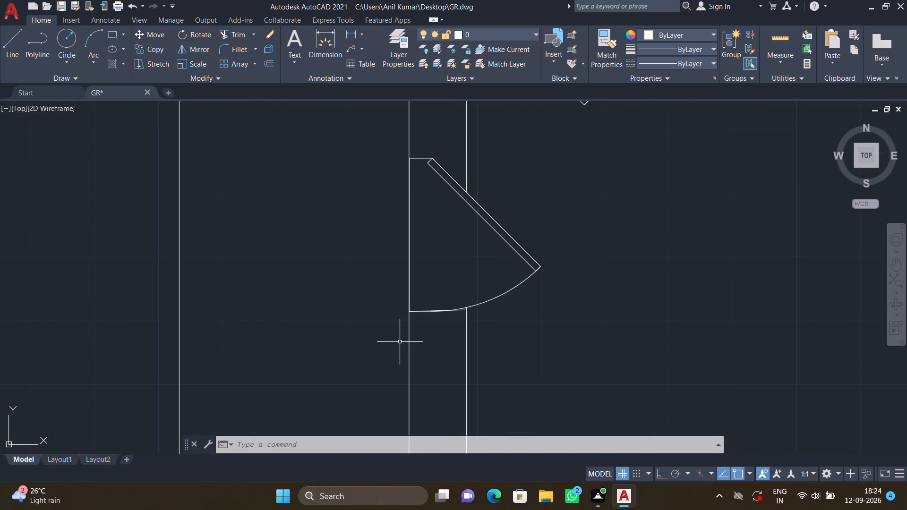
pyautogui.press('l')
pyautogui.press('Return')
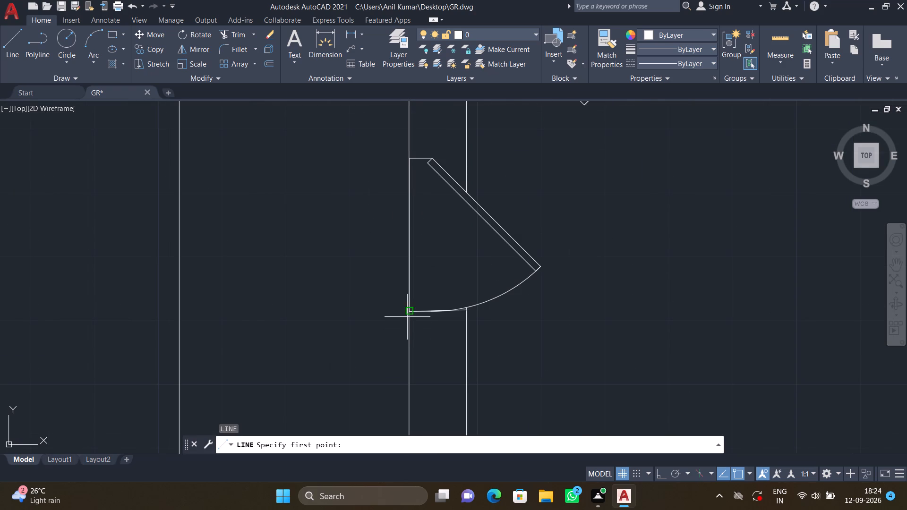
pyautogui.scroll(2, 407, 317)
pyautogui.click(407, 303)
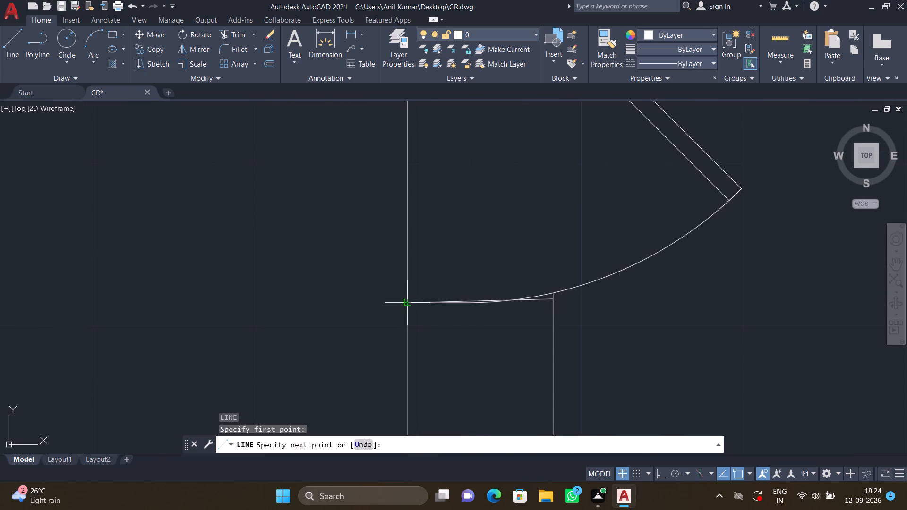
pyautogui.click(556, 297)
pyautogui.press('Return')
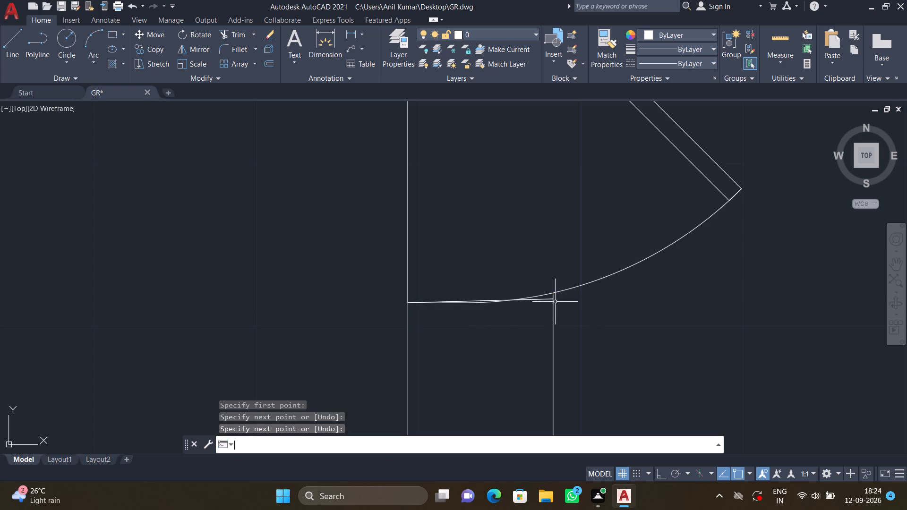
# Draw a line along the side door's upper jamb from the left wall's outer line to its inner line.
pyautogui.scroll(-3, 495, 225)
pyautogui.moveTo(482, 179); pyautogui.dragTo(485, 255, button='middle')
pyautogui.scroll(3, 476, 212)
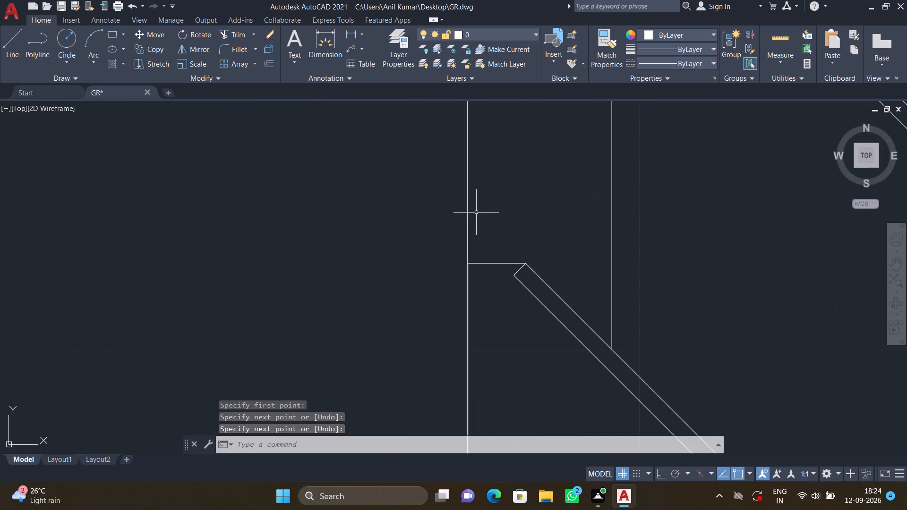
pyautogui.press('l')
pyautogui.press('Return')
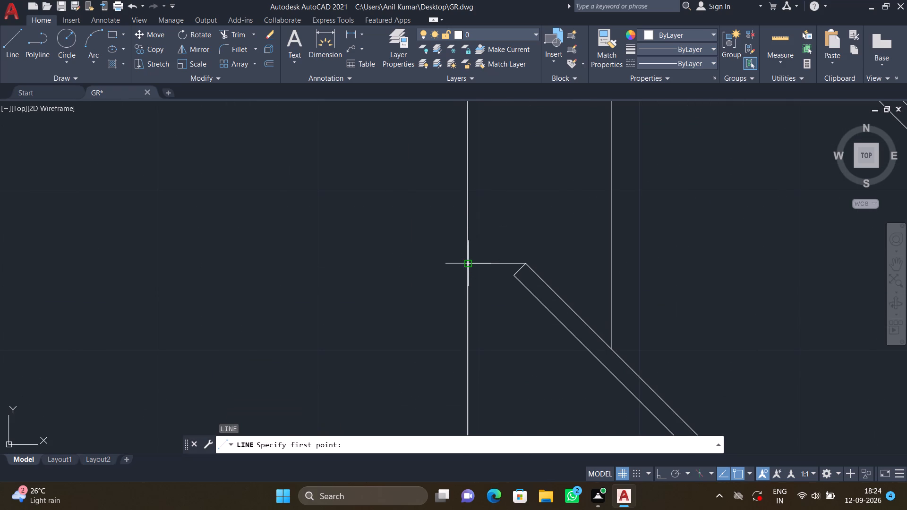
pyautogui.click(467, 264)
pyautogui.click(614, 265)
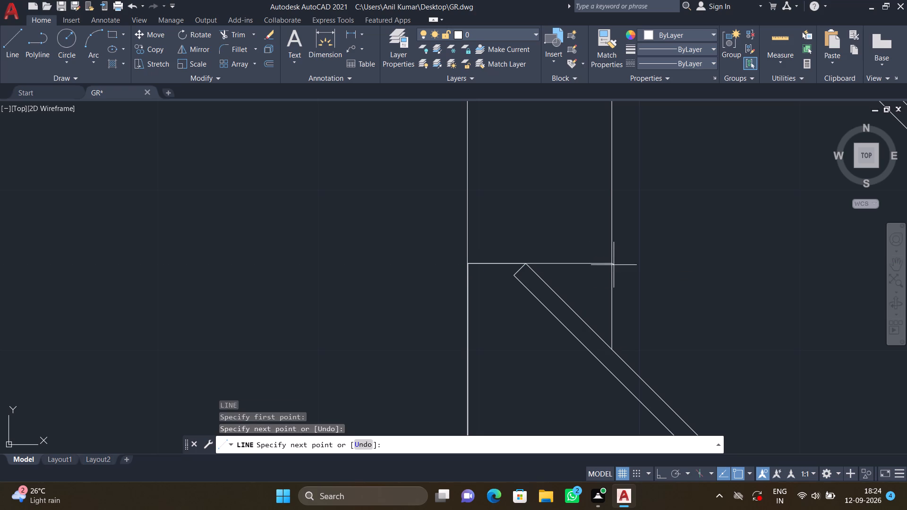
pyautogui.press('Return')
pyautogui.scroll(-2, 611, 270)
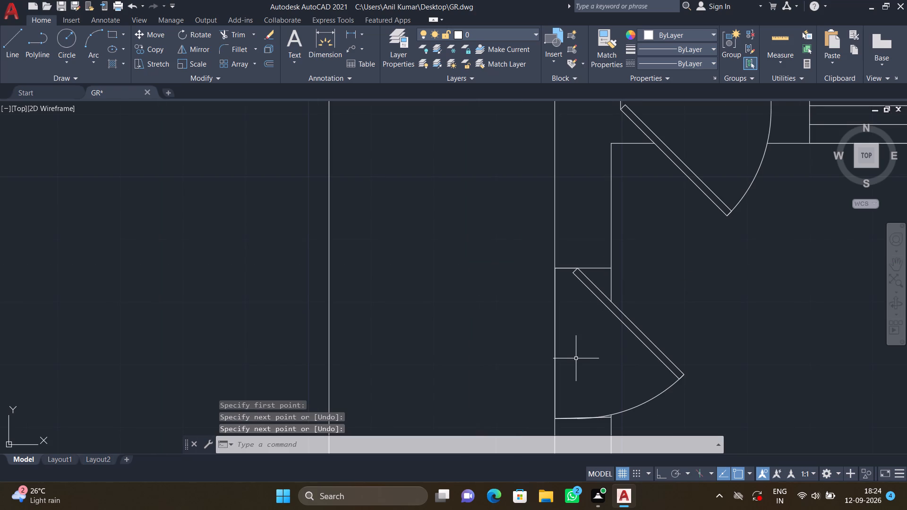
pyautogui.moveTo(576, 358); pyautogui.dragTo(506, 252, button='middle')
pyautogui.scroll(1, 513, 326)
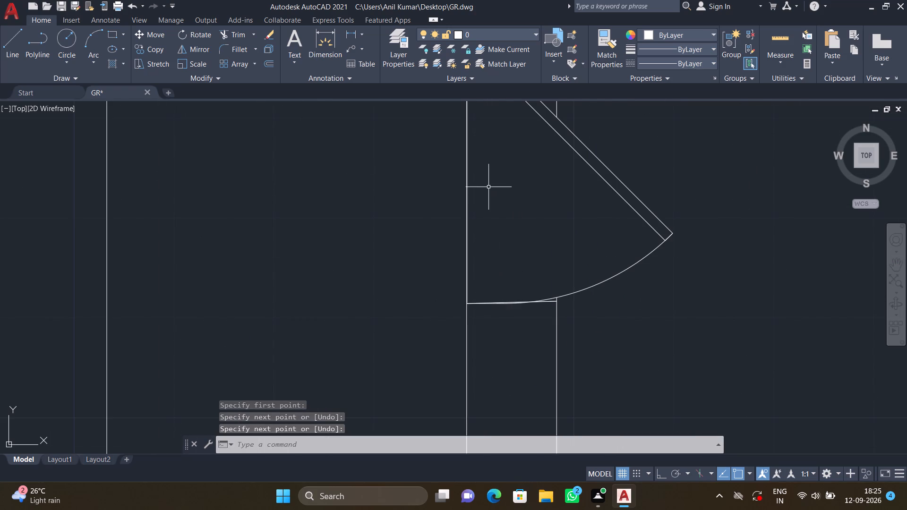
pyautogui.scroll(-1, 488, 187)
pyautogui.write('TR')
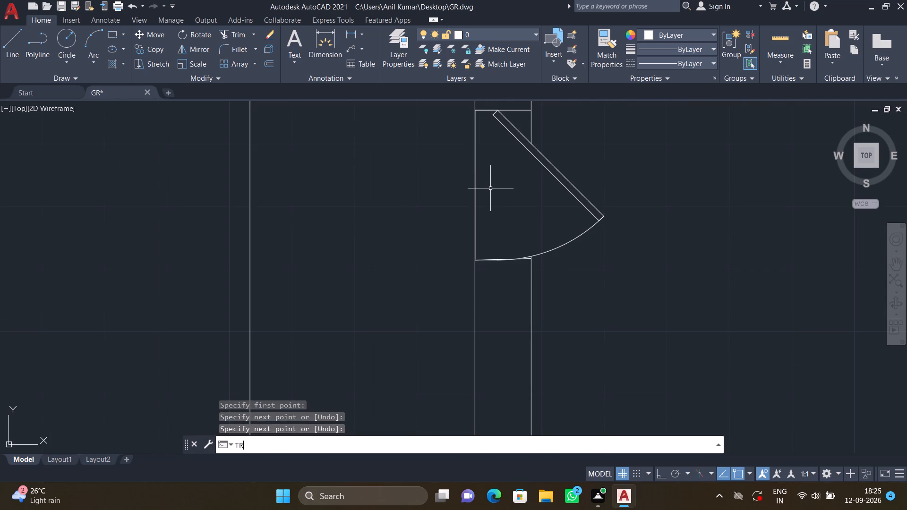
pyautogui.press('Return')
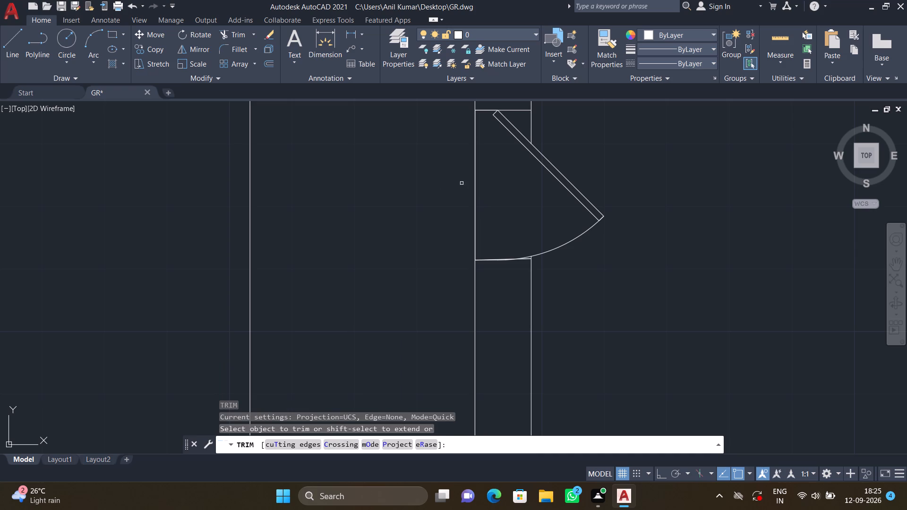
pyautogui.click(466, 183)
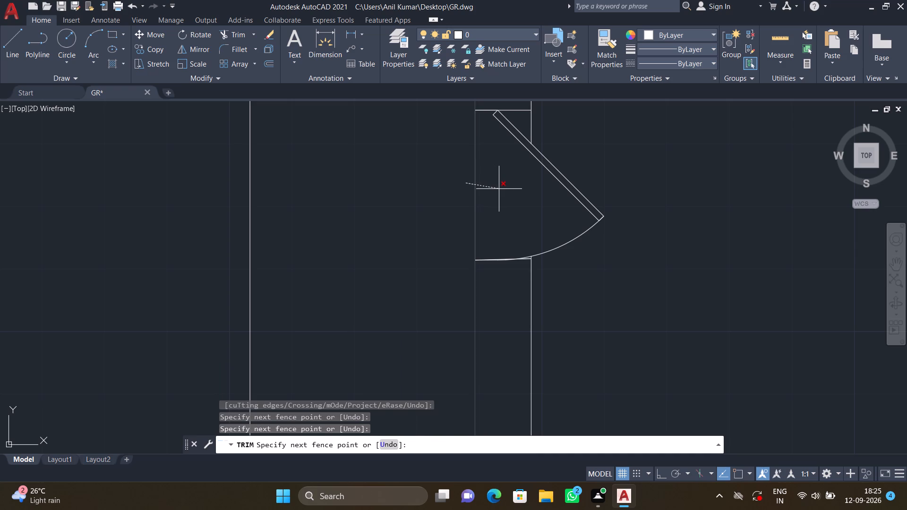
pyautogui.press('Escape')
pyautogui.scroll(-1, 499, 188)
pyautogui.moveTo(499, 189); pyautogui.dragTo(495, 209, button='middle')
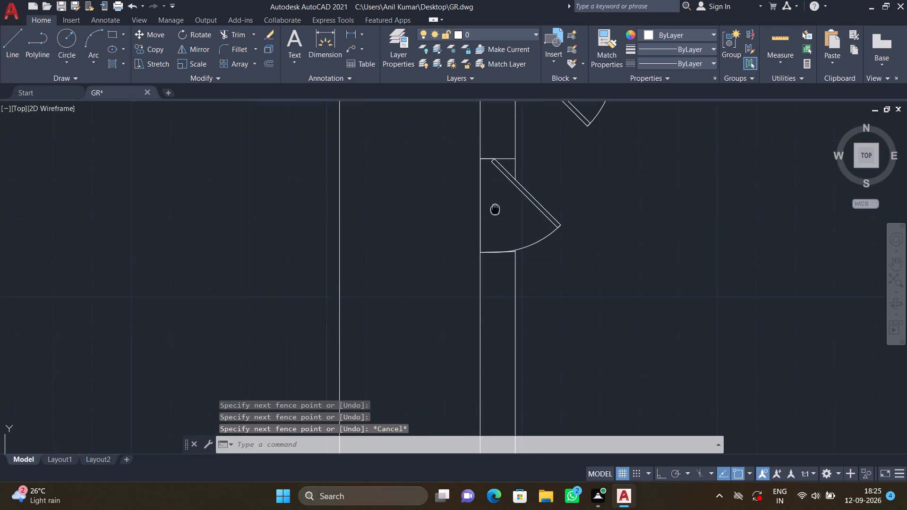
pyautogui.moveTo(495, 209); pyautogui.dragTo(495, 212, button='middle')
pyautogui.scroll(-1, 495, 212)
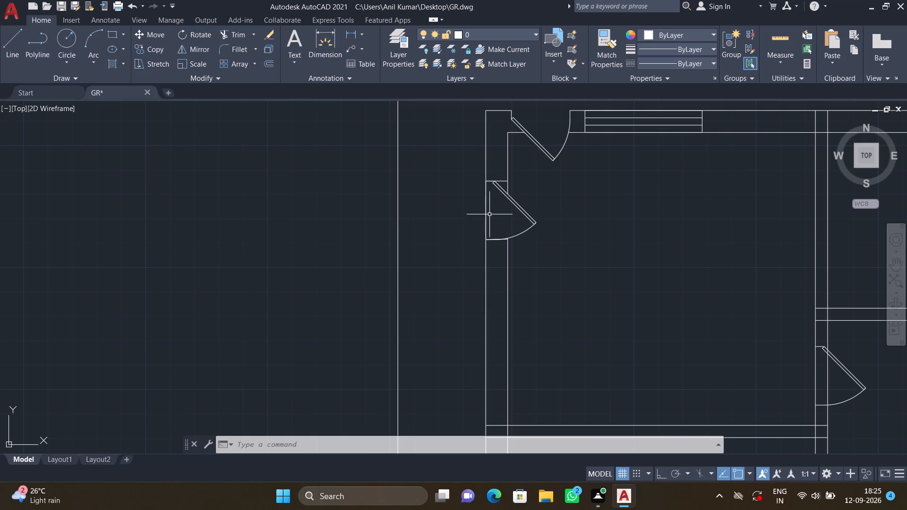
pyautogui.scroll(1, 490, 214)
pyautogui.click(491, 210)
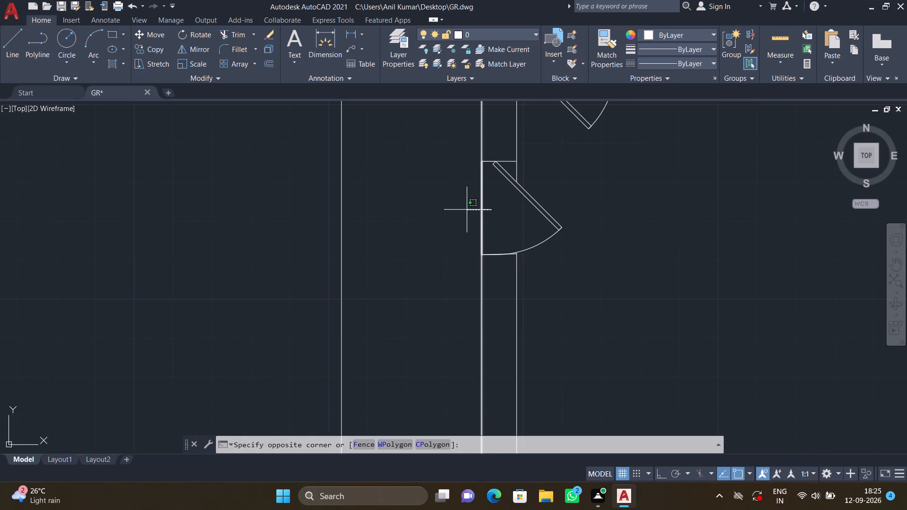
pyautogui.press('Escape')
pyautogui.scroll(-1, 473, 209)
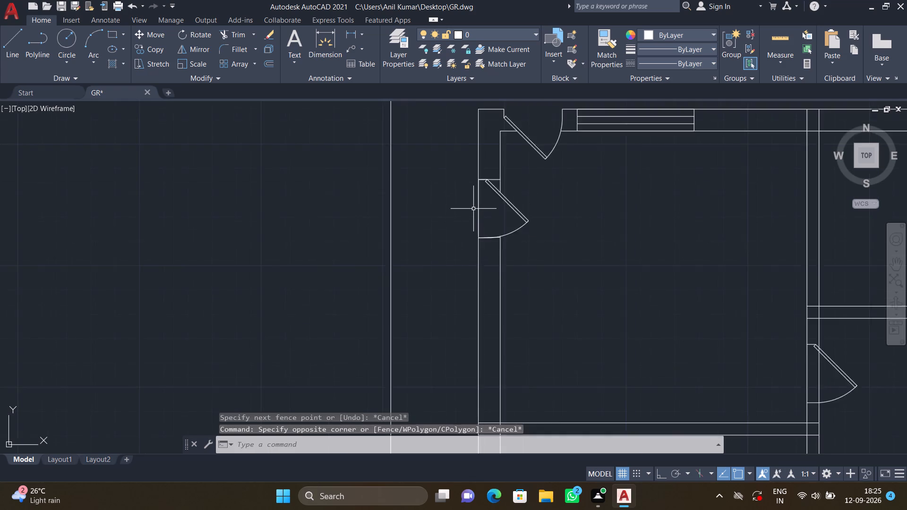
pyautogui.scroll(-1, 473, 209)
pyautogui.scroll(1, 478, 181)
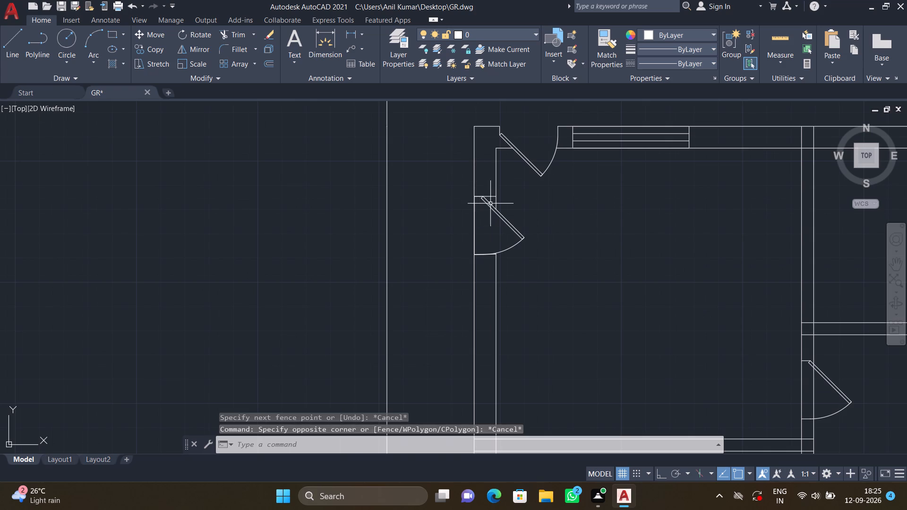
# Erase the left wall's full-length outer line.
pyautogui.scroll(-1, 504, 278)
pyautogui.moveTo(498, 287); pyautogui.dragTo(496, 269, button='middle')
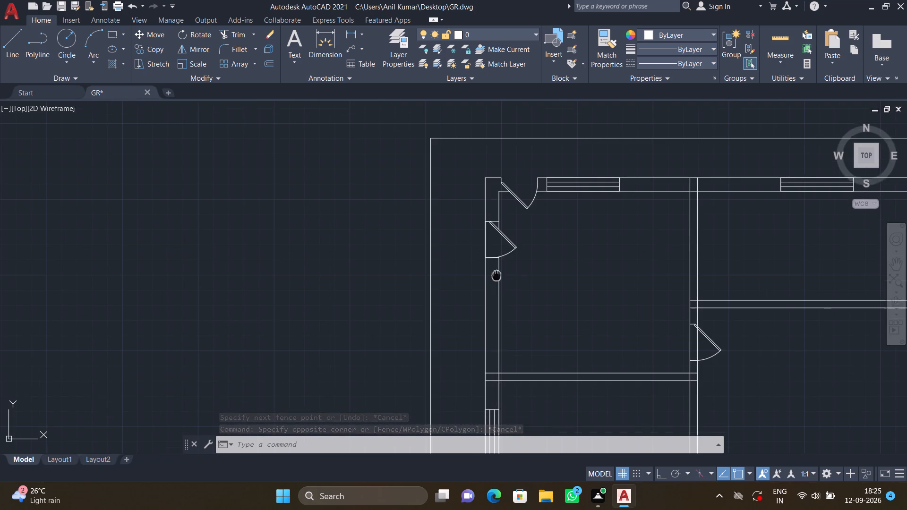
pyautogui.moveTo(496, 269); pyautogui.dragTo(479, 162, button='middle')
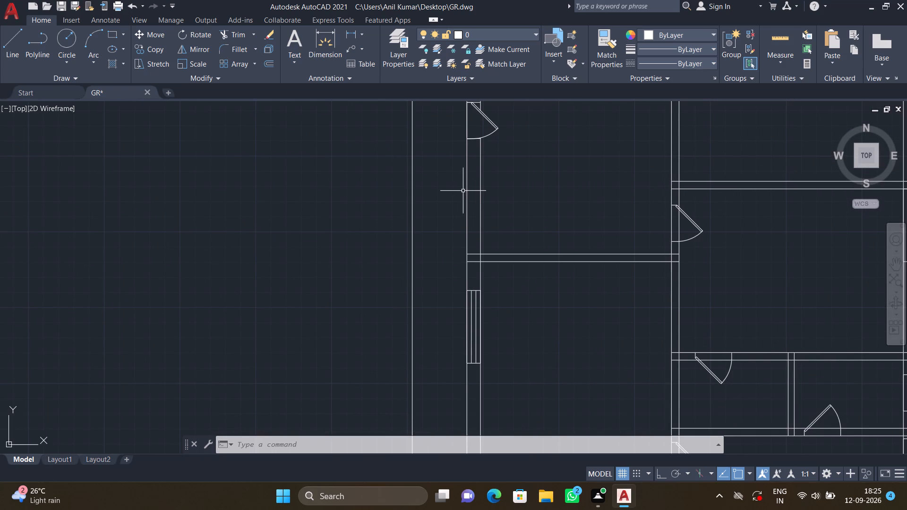
pyautogui.click(467, 189)
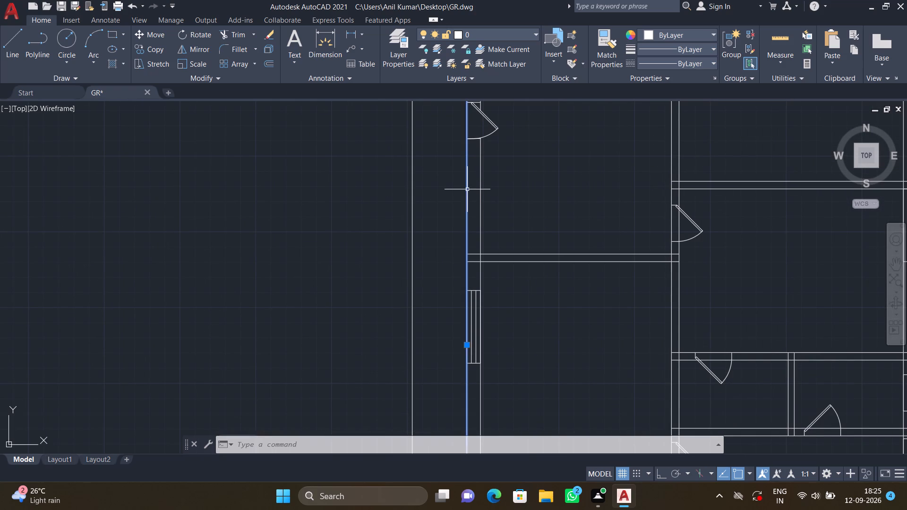
pyautogui.press('Delete')
# Trim away the remaining line closing the side door's opening along the left wall's outer face.
pyautogui.scroll(-1, 467, 189)
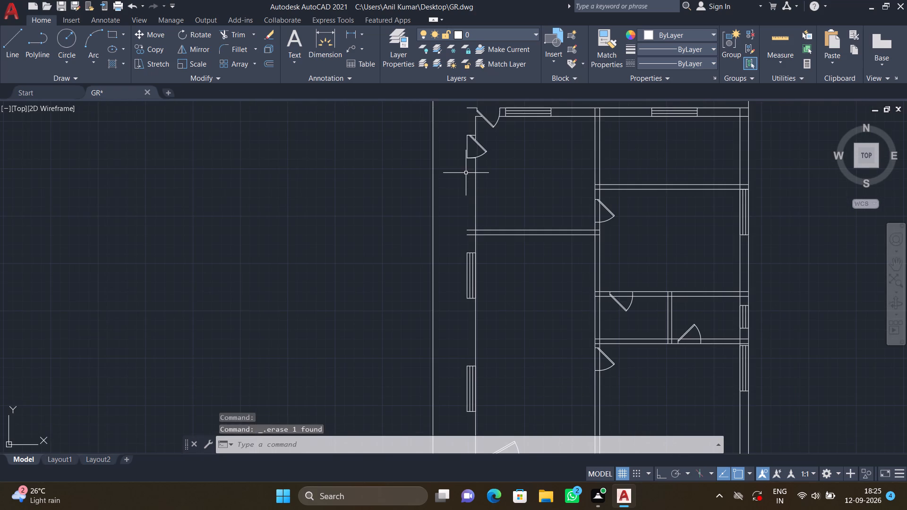
pyautogui.moveTo(466, 172); pyautogui.dragTo(473, 204, button='middle')
pyautogui.scroll(2, 472, 175)
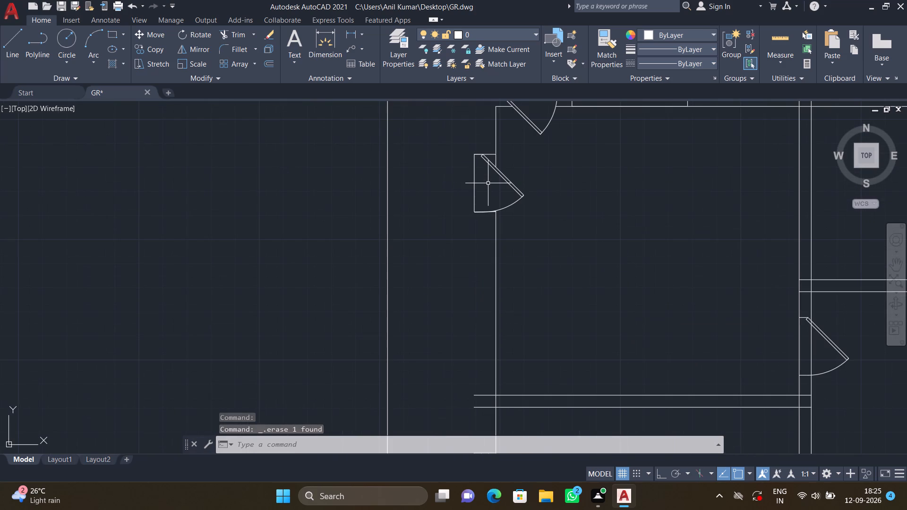
pyautogui.press('t')
pyautogui.press('r')
pyautogui.press('Return')
pyautogui.click(488, 183)
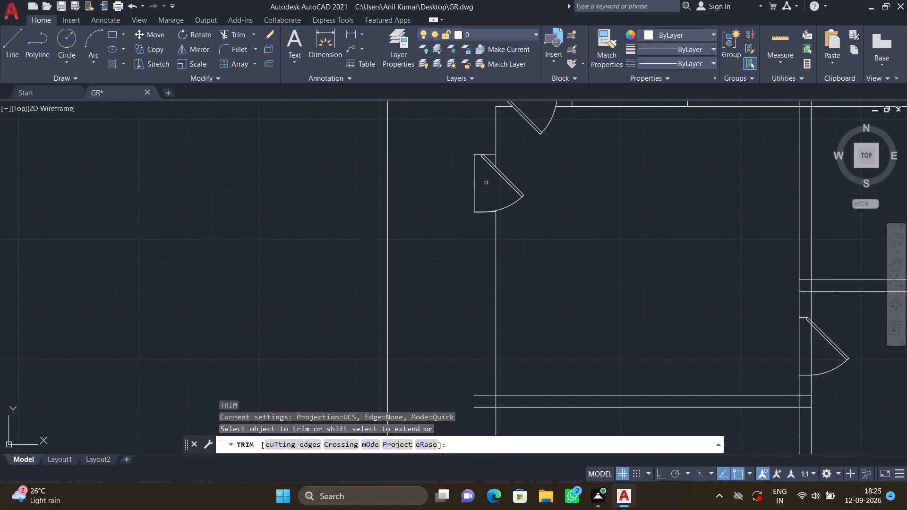
pyautogui.click(484, 183)
pyautogui.click(469, 184)
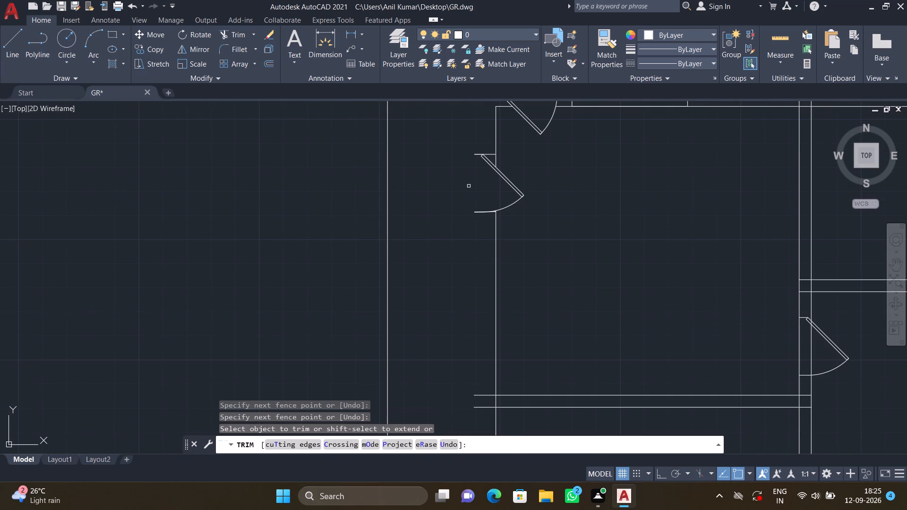
# Trim the side door's lower jamb line back where it runs alongside the door's swing arc.
pyautogui.scroll(5, 472, 203)
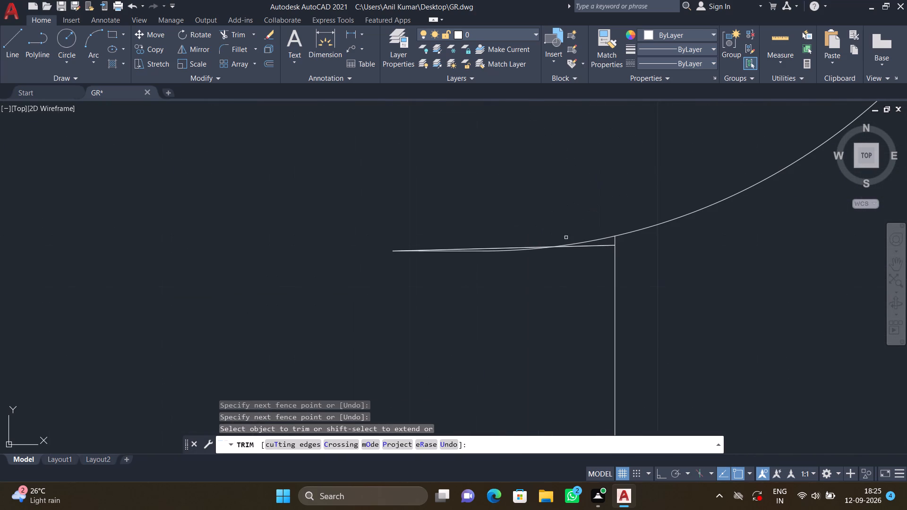
pyautogui.click(591, 246)
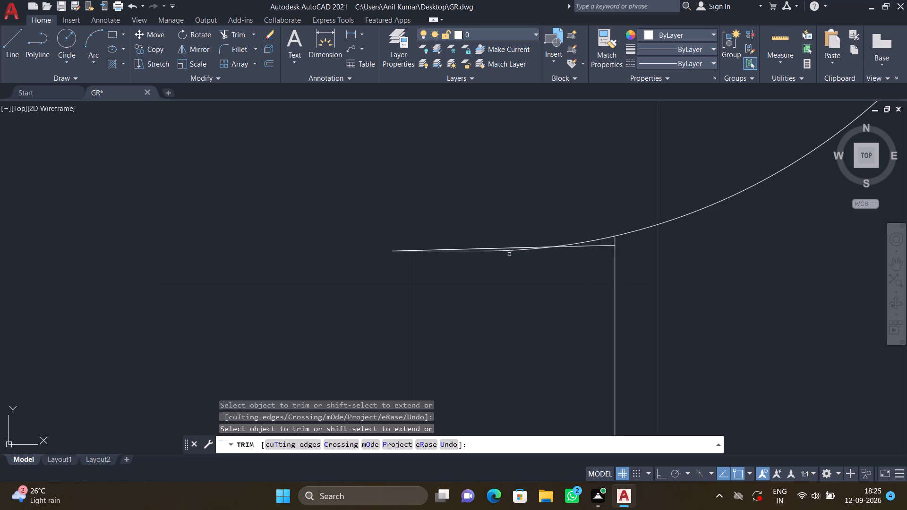
pyautogui.click(505, 247)
pyautogui.scroll(2, 506, 238)
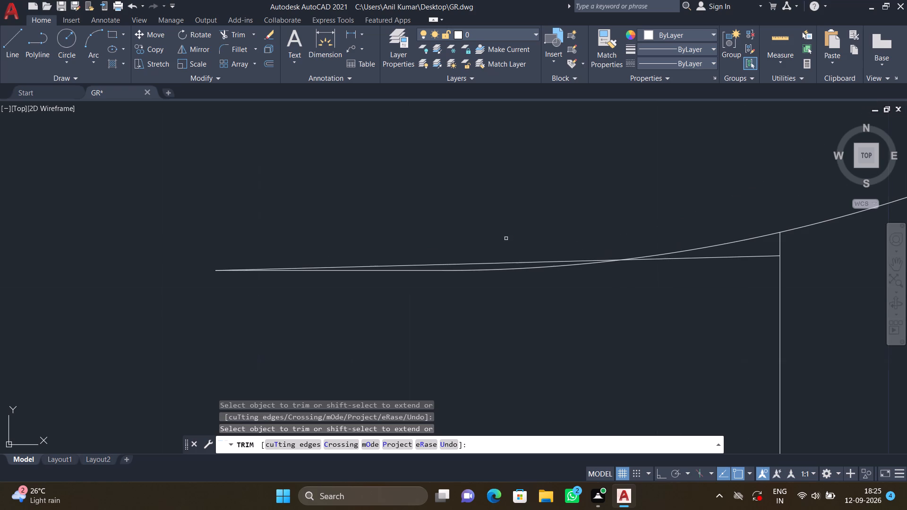
pyautogui.click(501, 264)
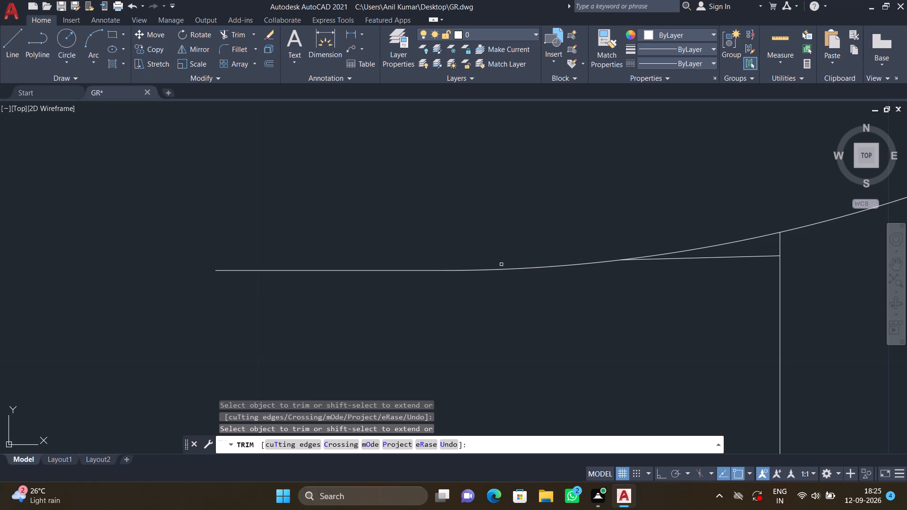
pyautogui.click(691, 256)
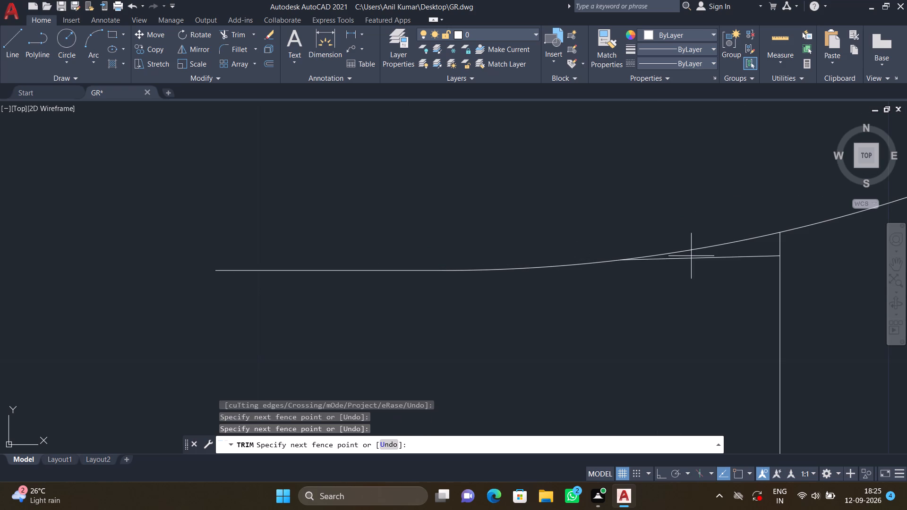
pyautogui.press('Return')
# With Ortho on, draw the left wall's outer line about 2'-5" from the house's upper-left corner down to the side door's upper jamb.
pyautogui.scroll(-2, 592, 193)
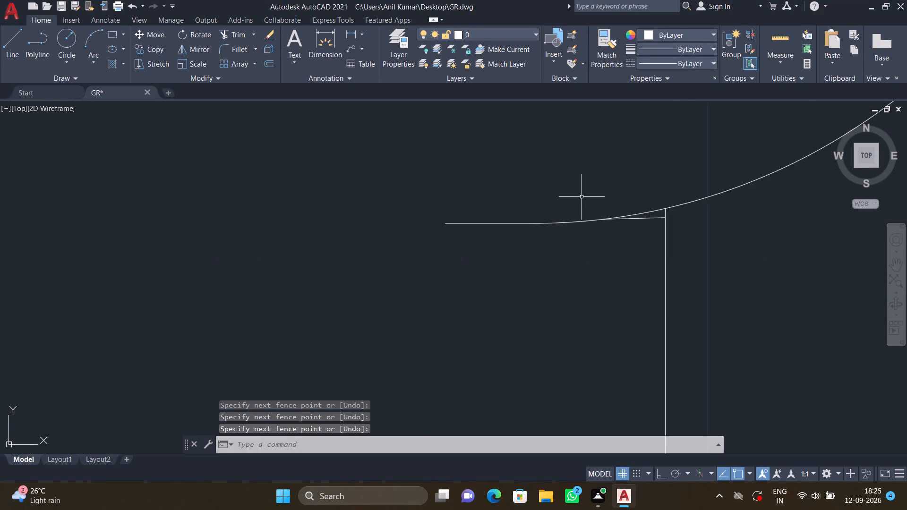
pyautogui.scroll(-6, 578, 199)
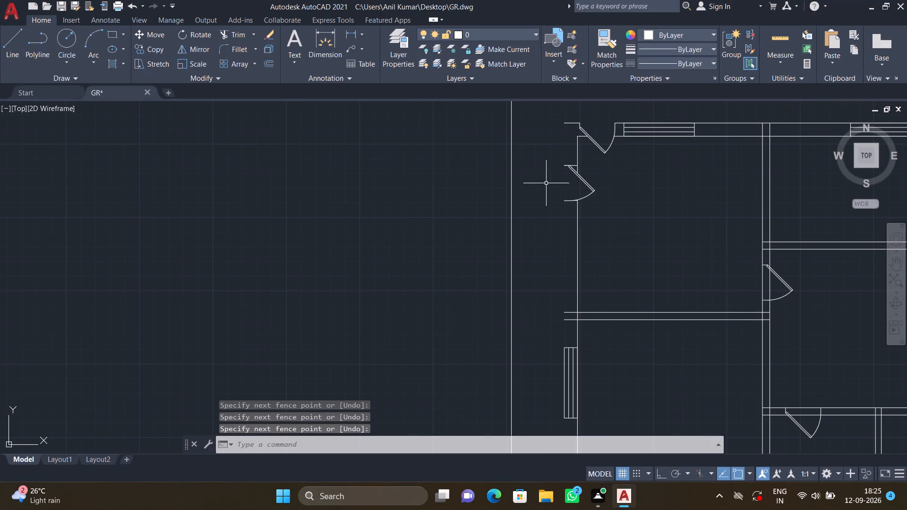
pyautogui.press('l')
pyautogui.press('Return')
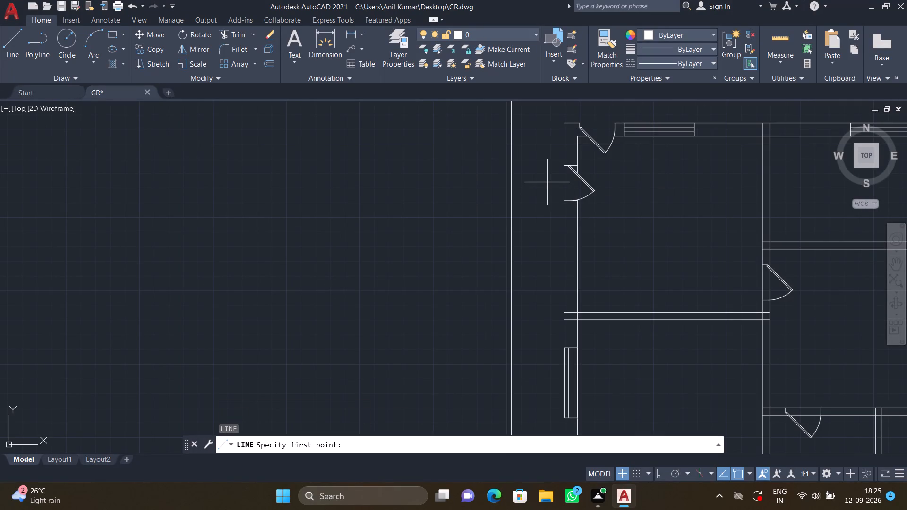
pyautogui.scroll(2, 562, 126)
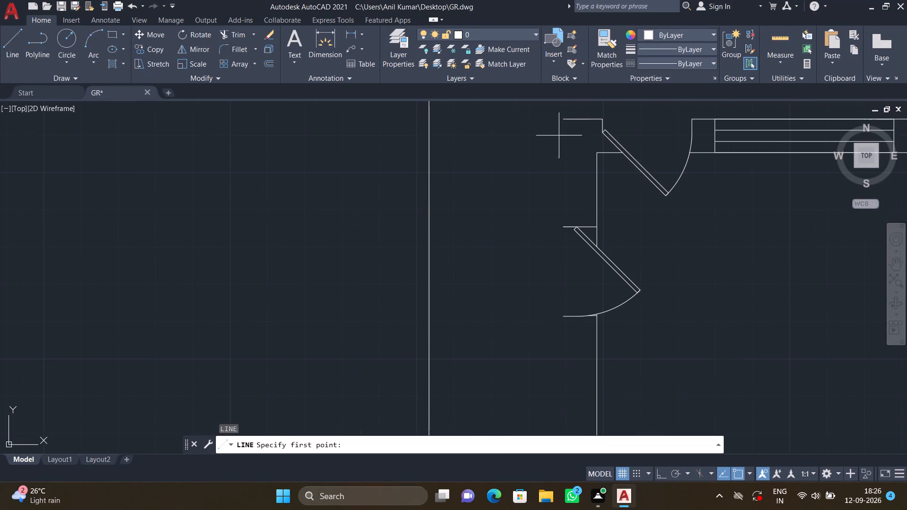
pyautogui.click(564, 119)
pyautogui.scroll(1, 551, 234)
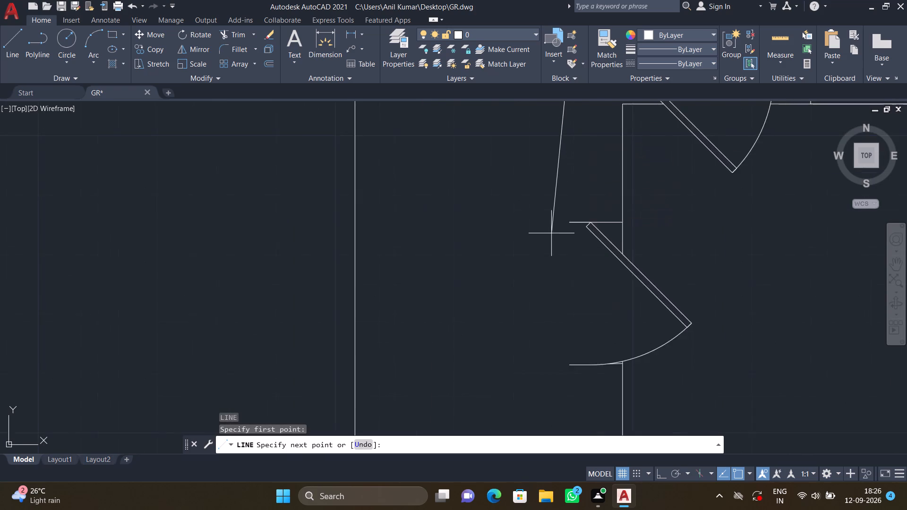
pyautogui.scroll(1, 551, 233)
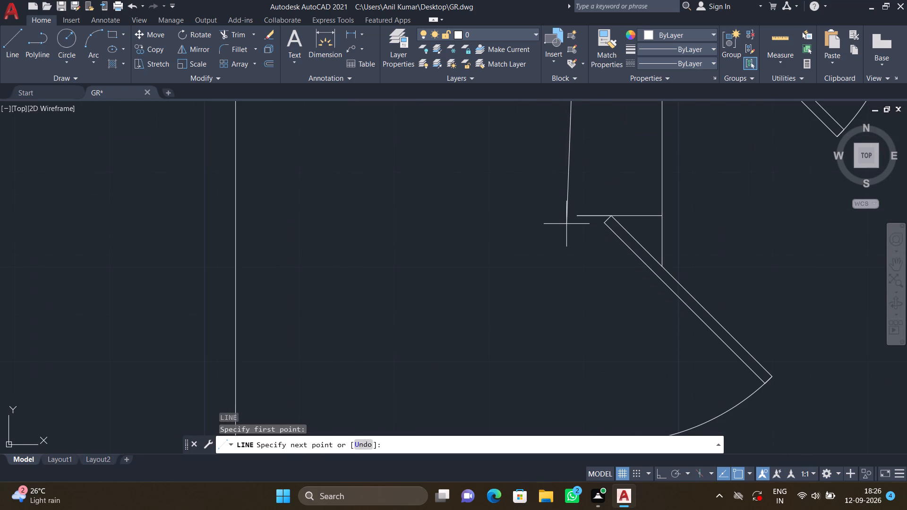
pyautogui.press('F8')
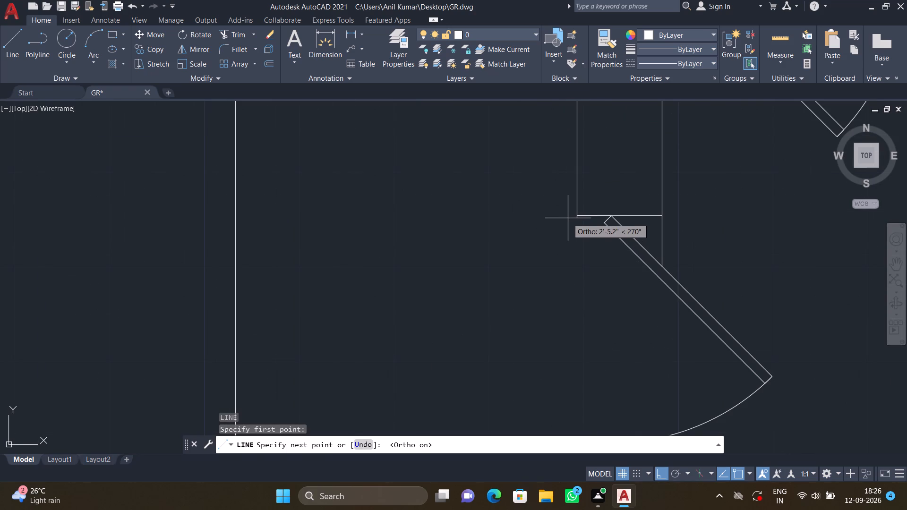
pyautogui.click(577, 217)
pyautogui.press('Return')
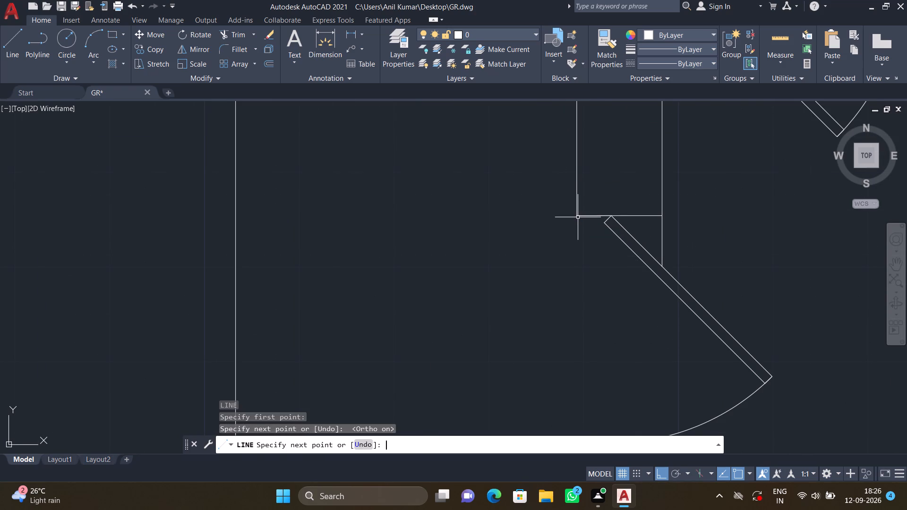
# Draw the left wall's outer line from the side door's lower jamb straight down to the house's lower-left corner.
pyautogui.scroll(-3, 581, 227)
pyautogui.moveTo(582, 283); pyautogui.dragTo(574, 257, button='middle')
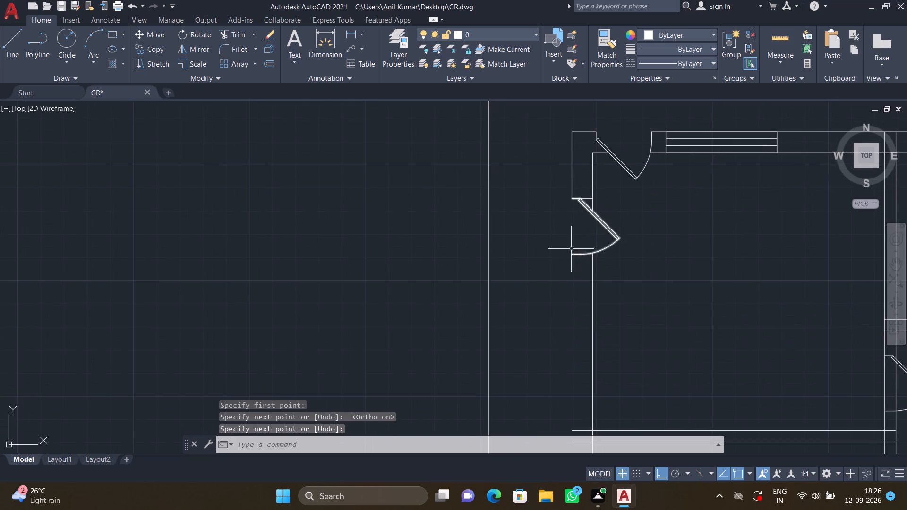
pyautogui.press('l')
pyautogui.press('Return')
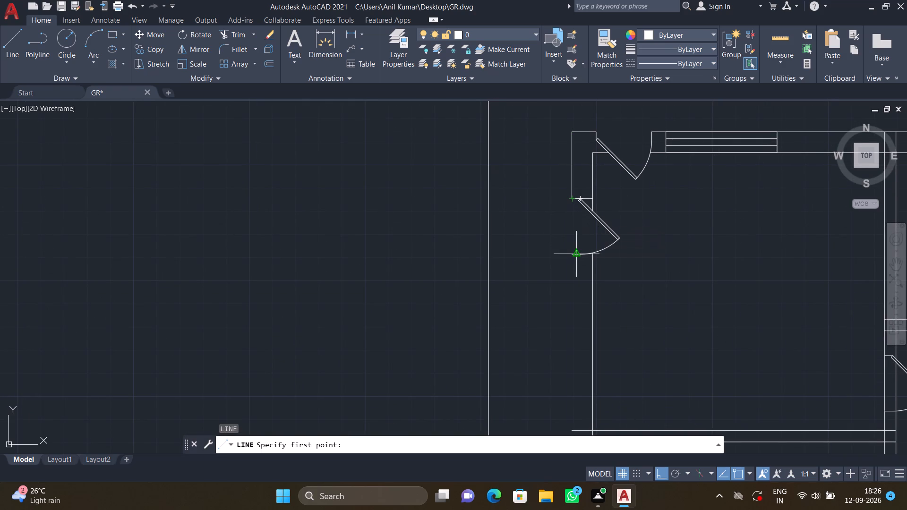
pyautogui.scroll(2, 575, 259)
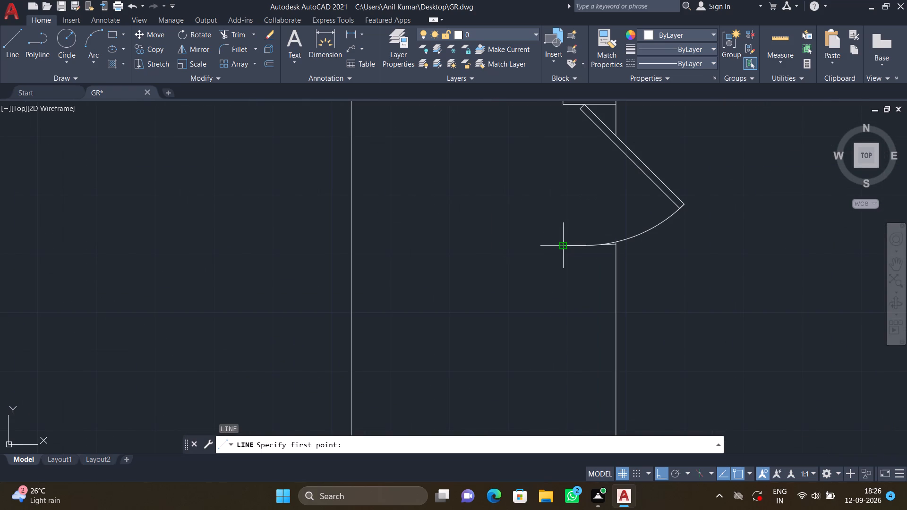
pyautogui.moveTo(563, 243); pyautogui.dragTo(568, 250)
pyautogui.scroll(-4, 572, 298)
pyautogui.moveTo(565, 327); pyautogui.dragTo(564, 286, button='middle')
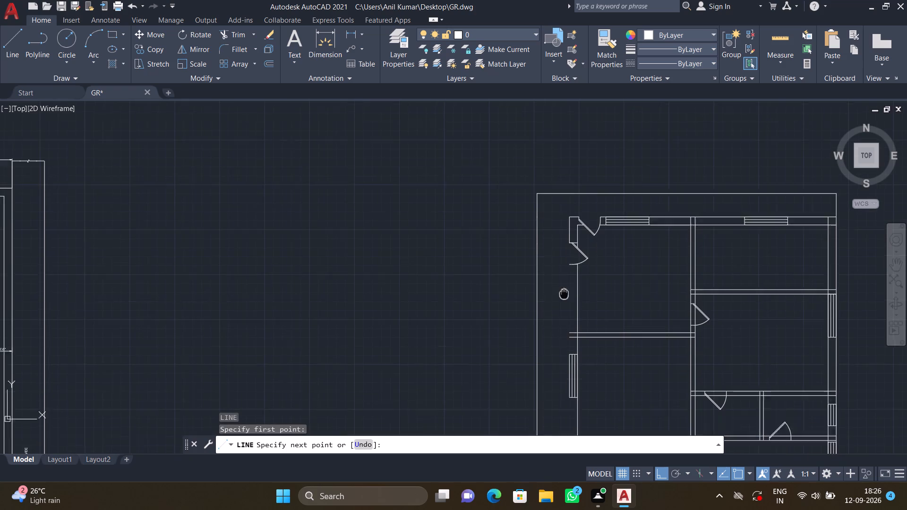
pyautogui.moveTo(564, 286); pyautogui.dragTo(563, 277, button='middle')
pyautogui.scroll(1, 560, 344)
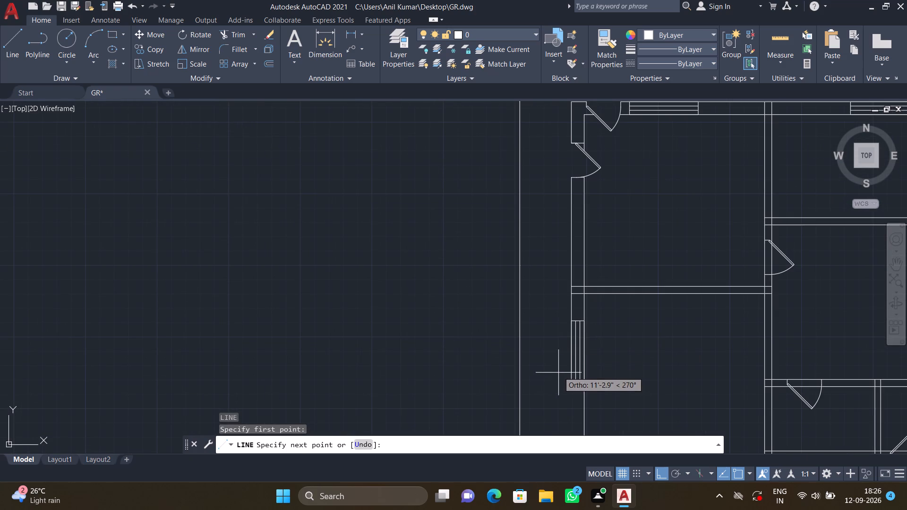
pyautogui.scroll(-2, 560, 375)
pyautogui.moveTo(561, 376); pyautogui.dragTo(558, 256, button='middle')
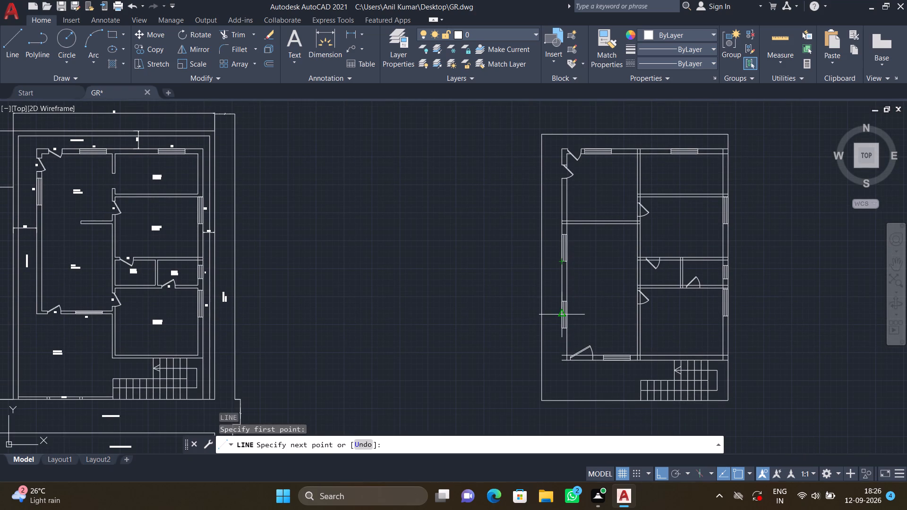
pyautogui.moveTo(562, 336); pyautogui.dragTo(561, 268, button='middle')
pyautogui.scroll(3, 559, 292)
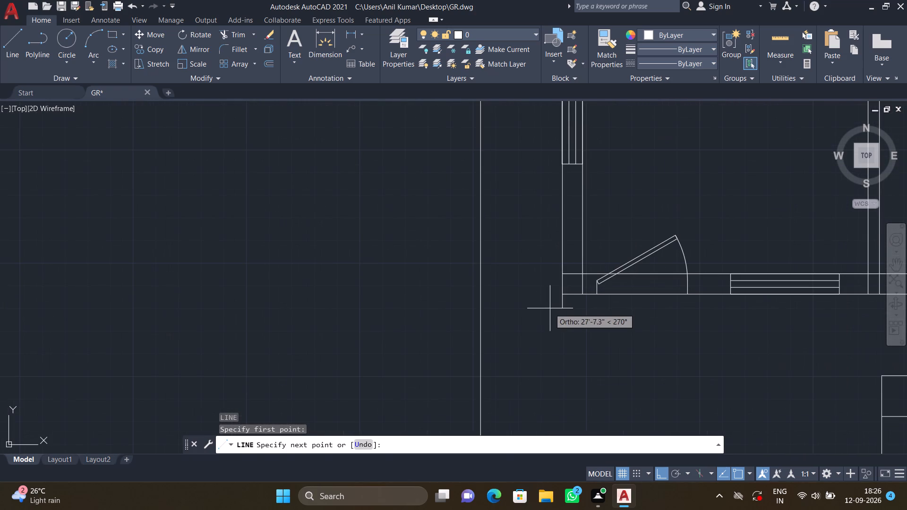
pyautogui.click(565, 294)
pyautogui.press('Return')
# Trim the left wall's leftover inner line between the side door's upper jamb and the door leaf.
pyautogui.scroll(-2, 577, 260)
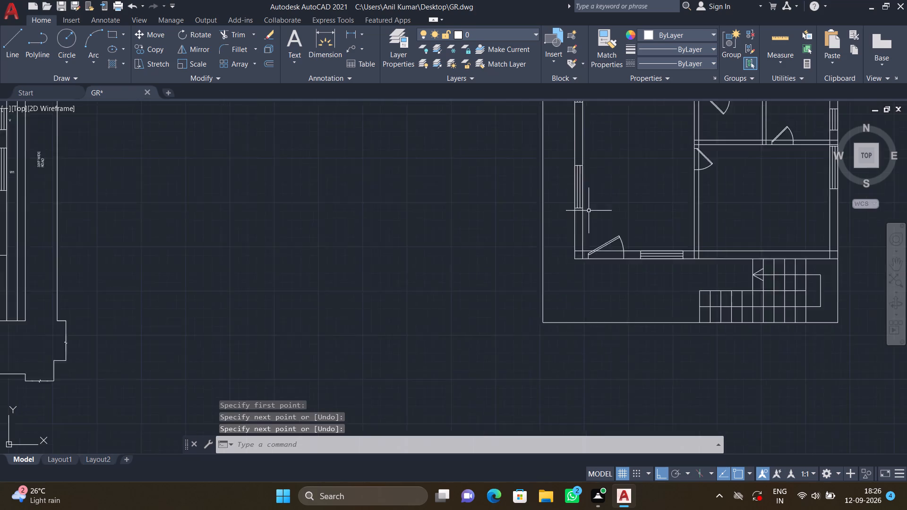
pyautogui.scroll(-1, 589, 210)
pyautogui.moveTo(590, 205); pyautogui.dragTo(598, 282, button='middle')
pyautogui.scroll(2, 582, 129)
pyautogui.moveTo(595, 132); pyautogui.dragTo(564, 251, button='middle')
pyautogui.scroll(3, 564, 249)
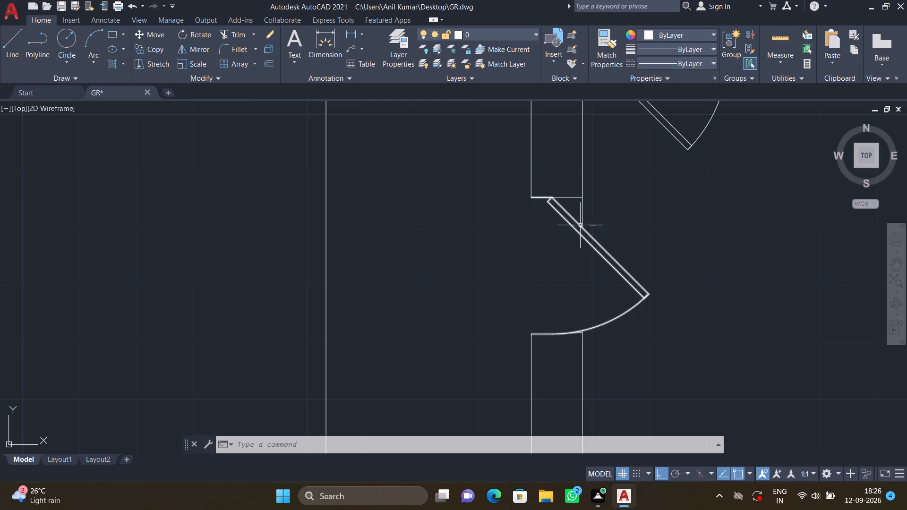
pyautogui.scroll(1, 576, 212)
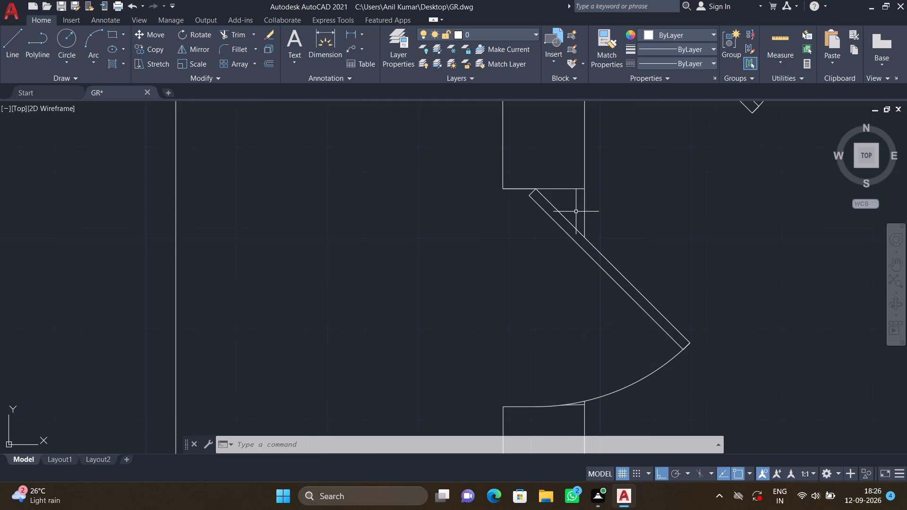
pyautogui.press('t')
pyautogui.press('r')
pyautogui.press('Return')
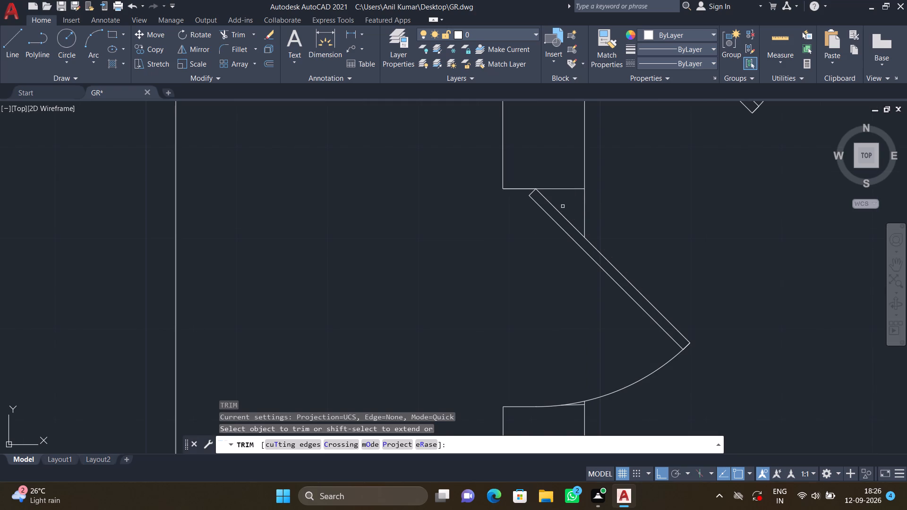
pyautogui.click(570, 204)
pyautogui.click(592, 206)
# Trim the two horizontal partition lines where they cross the left wall's thickness, ending them at its inner face.
pyautogui.scroll(-2, 594, 204)
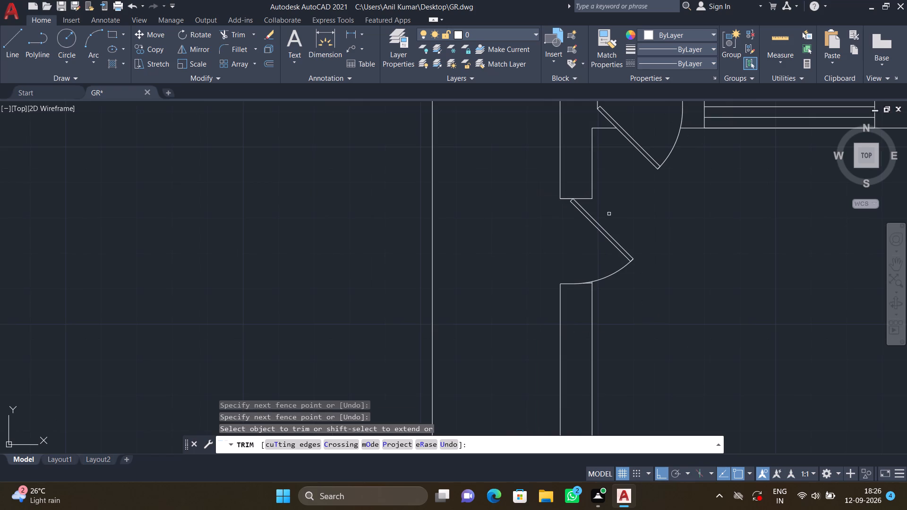
pyautogui.scroll(-1, 609, 214)
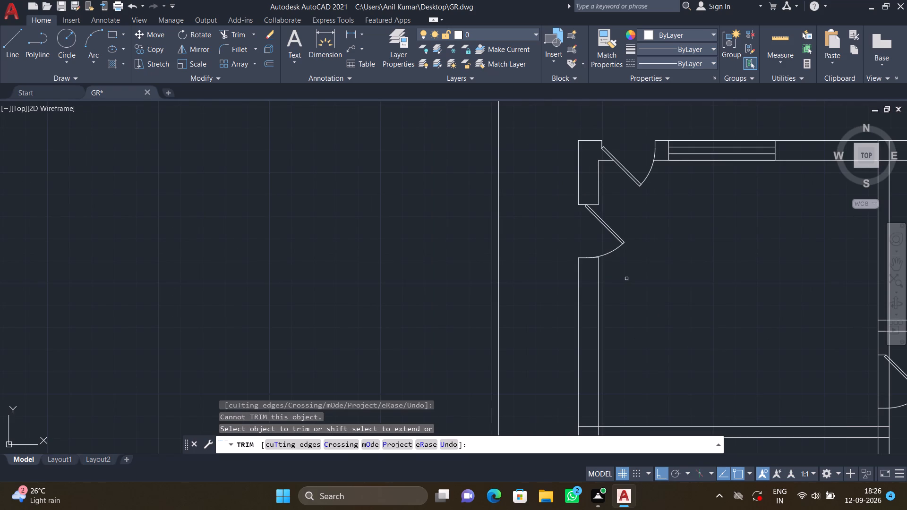
pyautogui.scroll(-2, 628, 294)
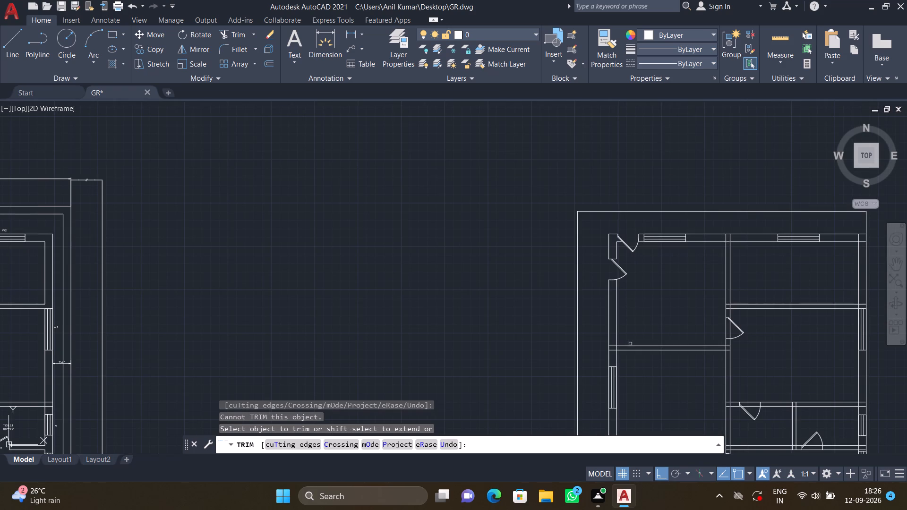
pyautogui.scroll(3, 631, 341)
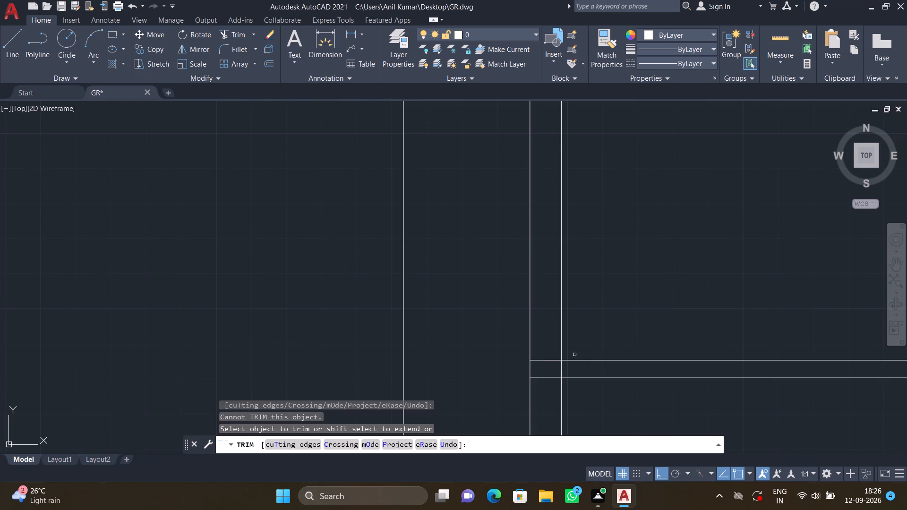
pyautogui.click(551, 348)
pyautogui.click(548, 384)
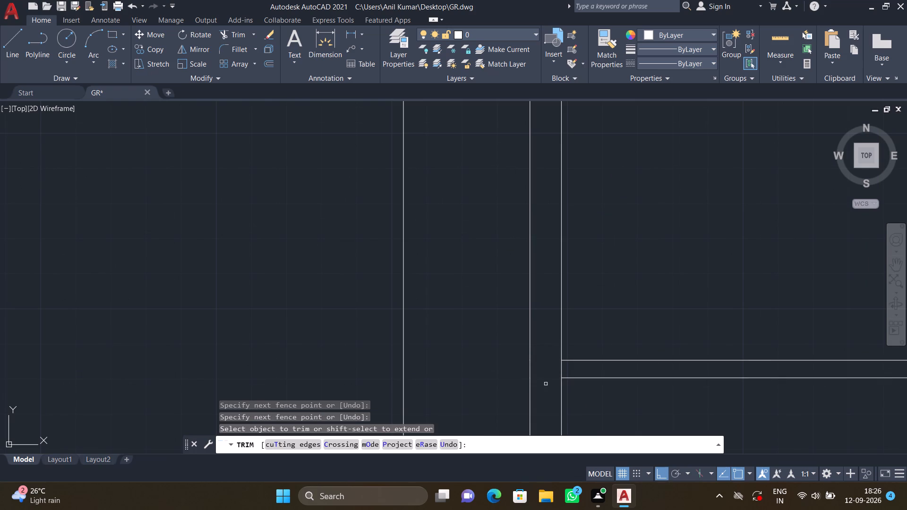
pyautogui.press('Return')
# Draw a short vertical line across the horizontal partition, joining the midpoints of its lower and upper lines.
pyautogui.scroll(-2, 563, 390)
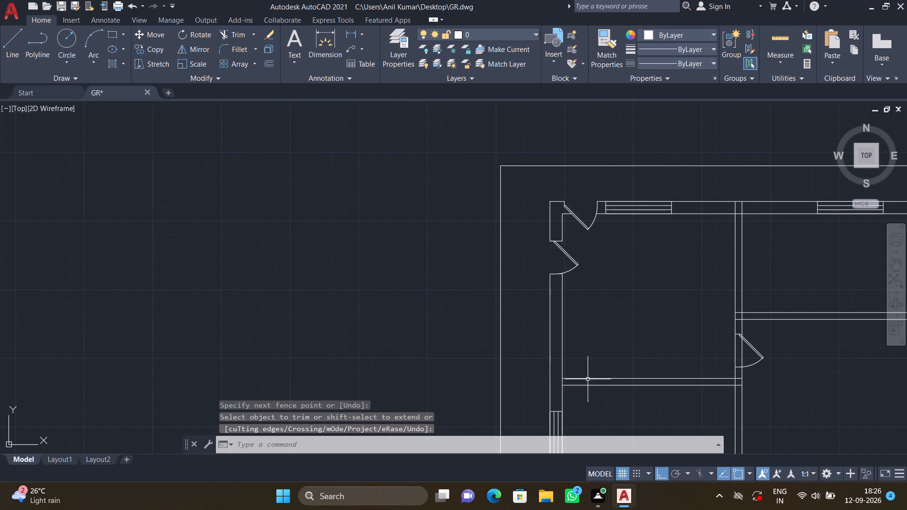
pyautogui.moveTo(581, 372); pyautogui.dragTo(423, 220, button='middle')
pyautogui.scroll(1, 497, 209)
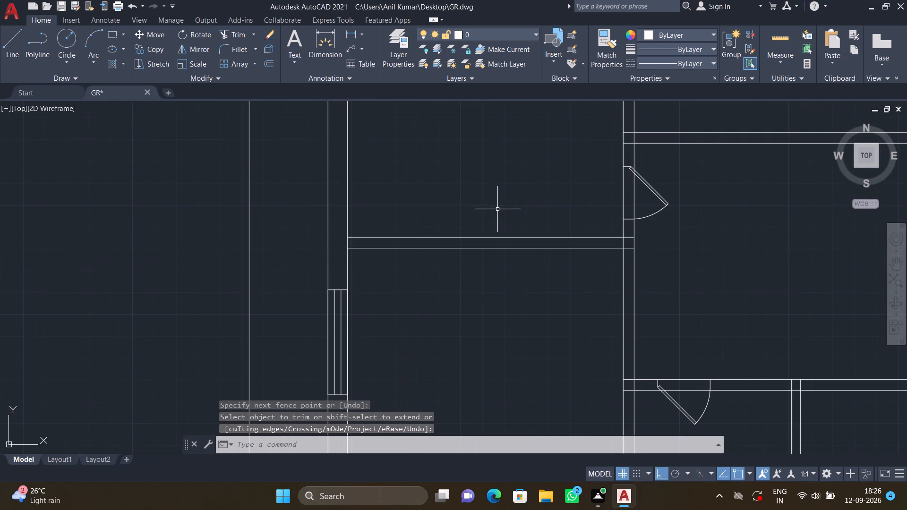
pyautogui.press('l')
pyautogui.press('Return')
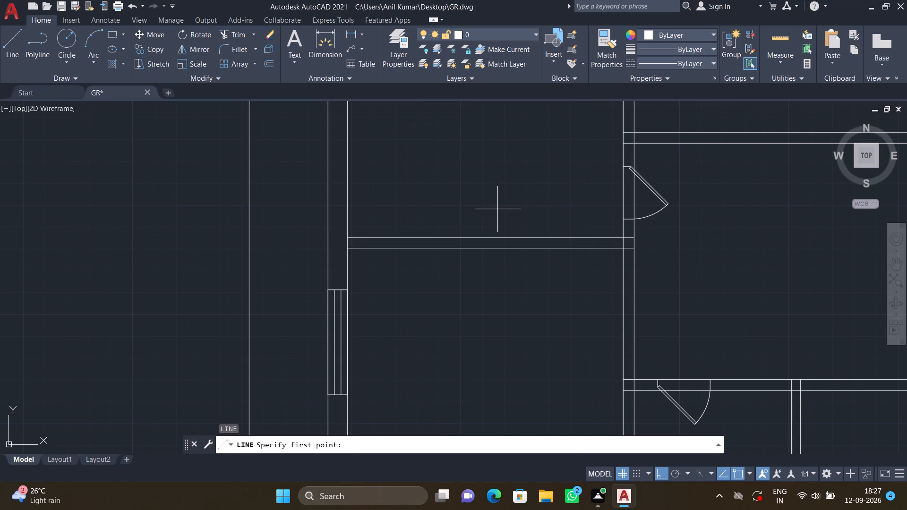
pyautogui.scroll(2, 497, 243)
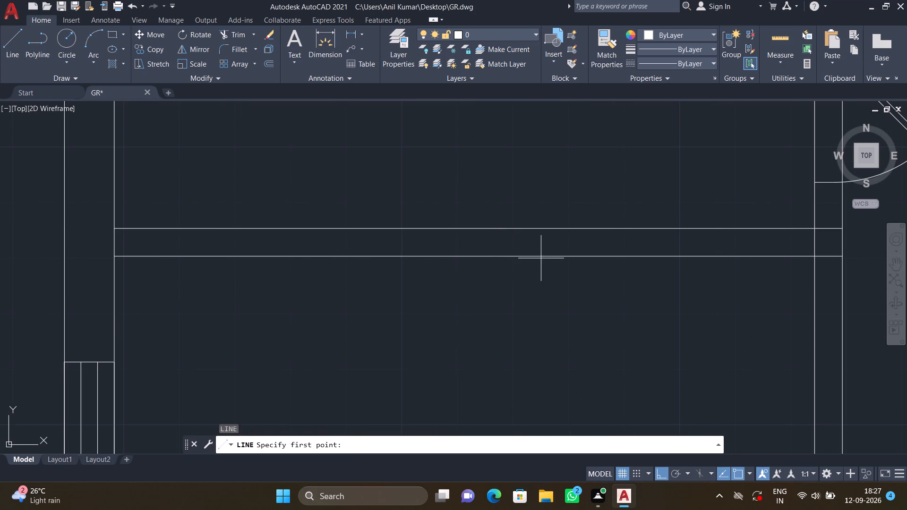
pyautogui.click(479, 256)
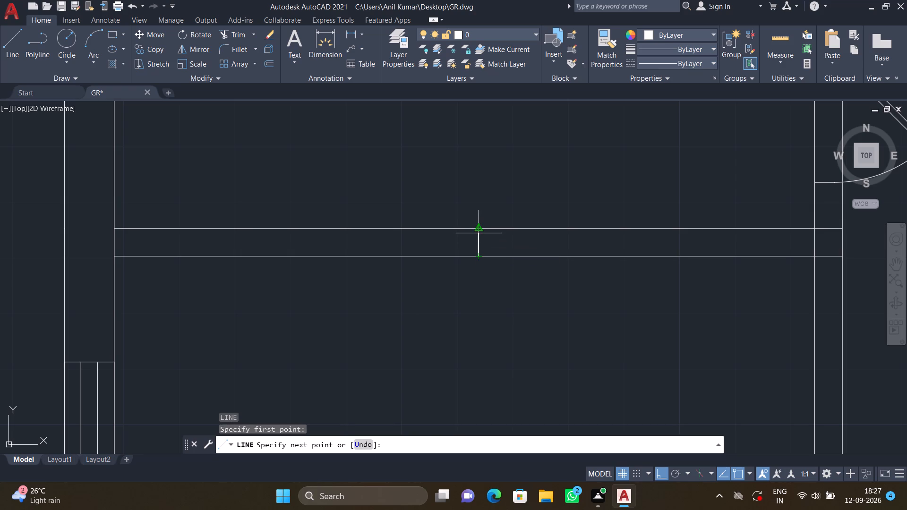
pyautogui.click(479, 231)
pyautogui.press('Return')
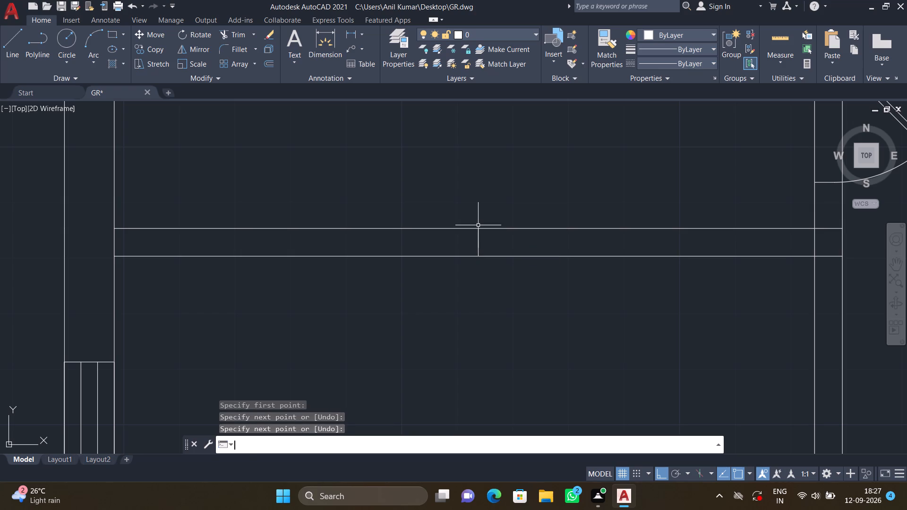
# Trim away the left half of the horizontal partition's two lines, up to the short vertical line at its midpoint.
pyautogui.scroll(-2, 437, 185)
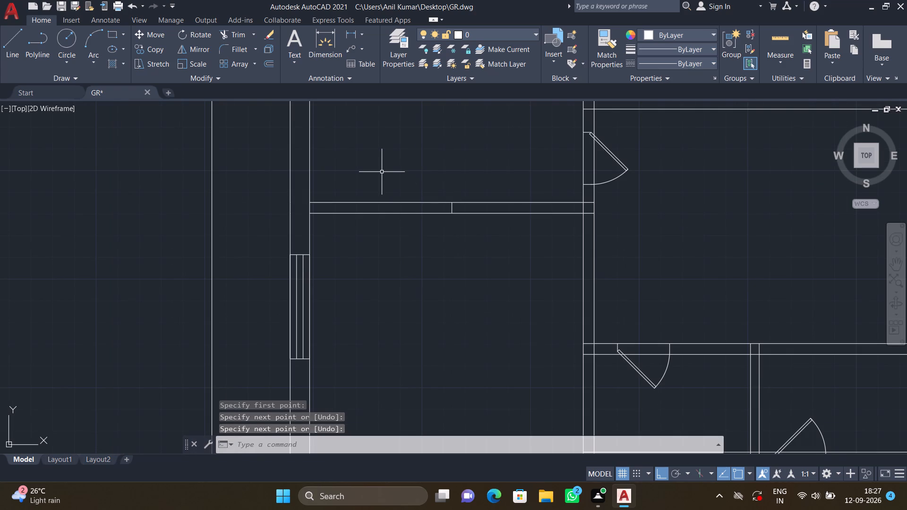
pyautogui.write('TR')
pyautogui.press('Return')
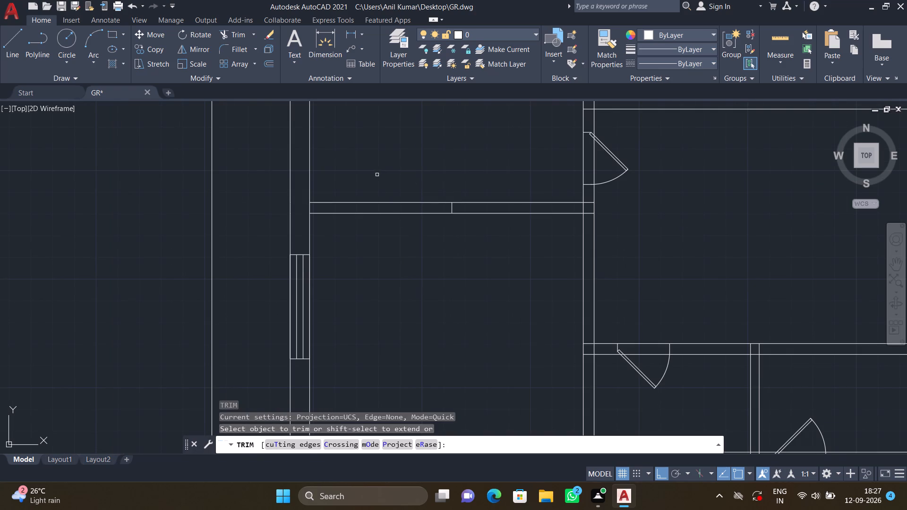
pyautogui.click(375, 183)
pyautogui.click(383, 243)
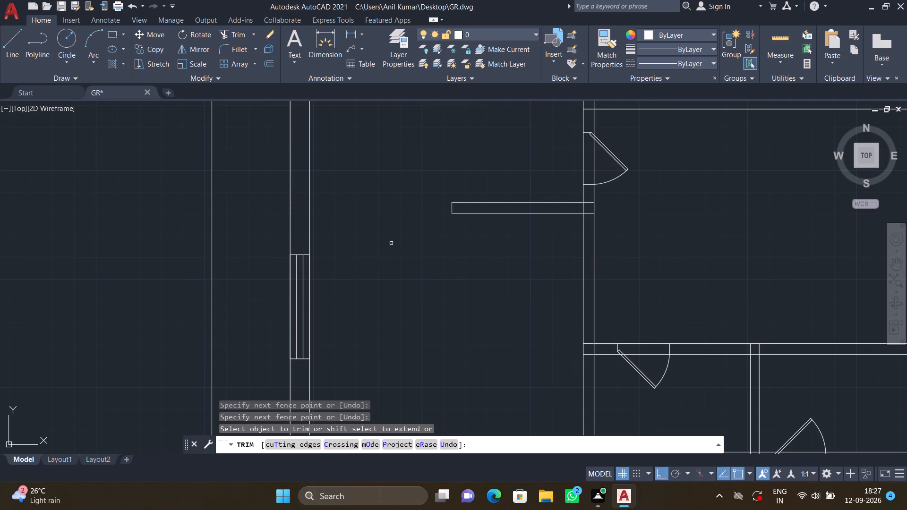
# Trim the shortened partition's two lines where they cross the central wall's thickness, ending them at the wall's left line.
pyautogui.scroll(-1, 406, 258)
pyautogui.scroll(3, 513, 238)
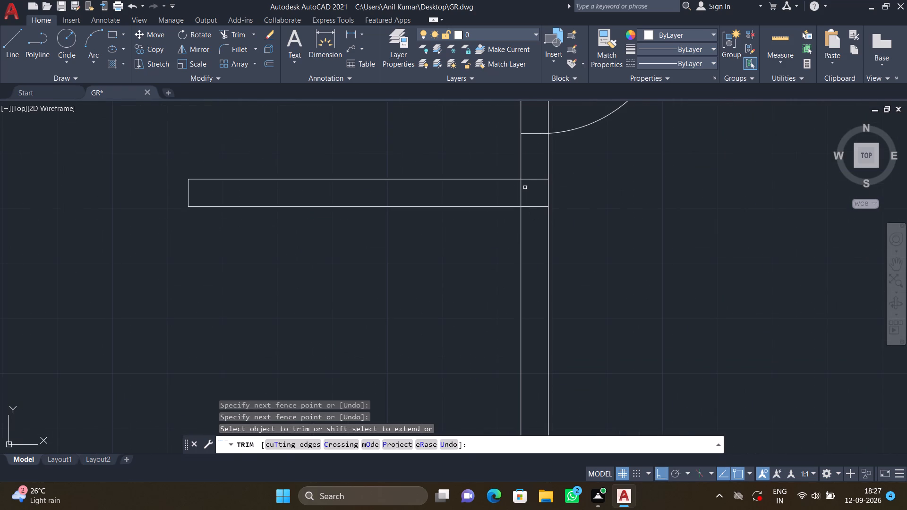
pyautogui.click(528, 175)
pyautogui.click(528, 220)
# Trim the central wall's right line across the opening of the door just above the shortened partition.
pyautogui.scroll(-1, 530, 214)
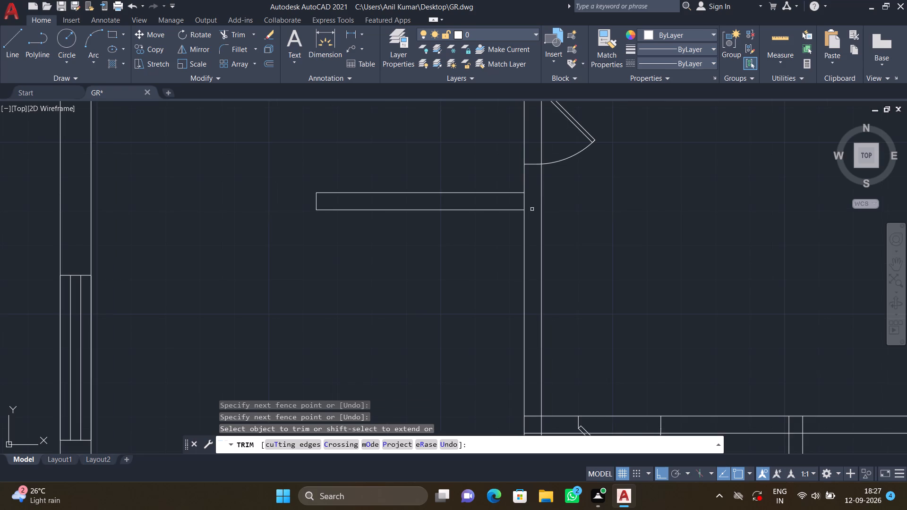
pyautogui.moveTo(533, 201); pyautogui.dragTo(542, 322, button='middle')
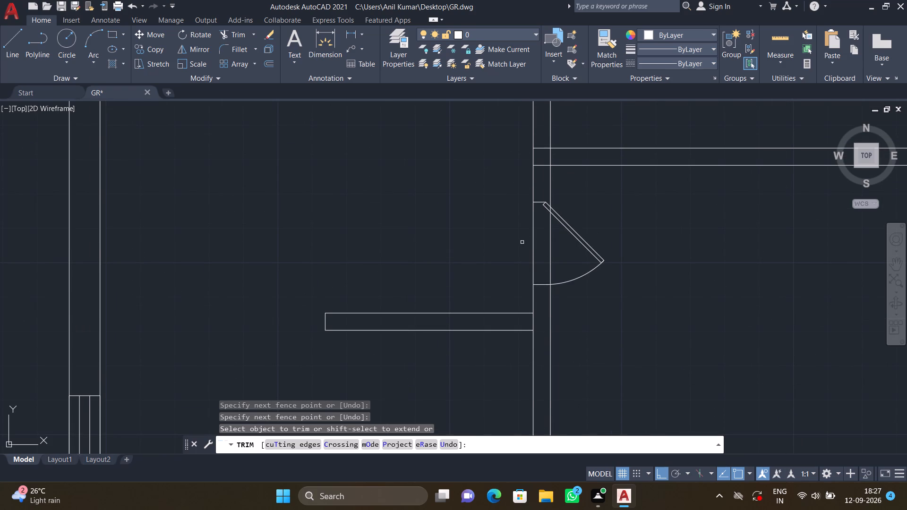
pyautogui.click(523, 242)
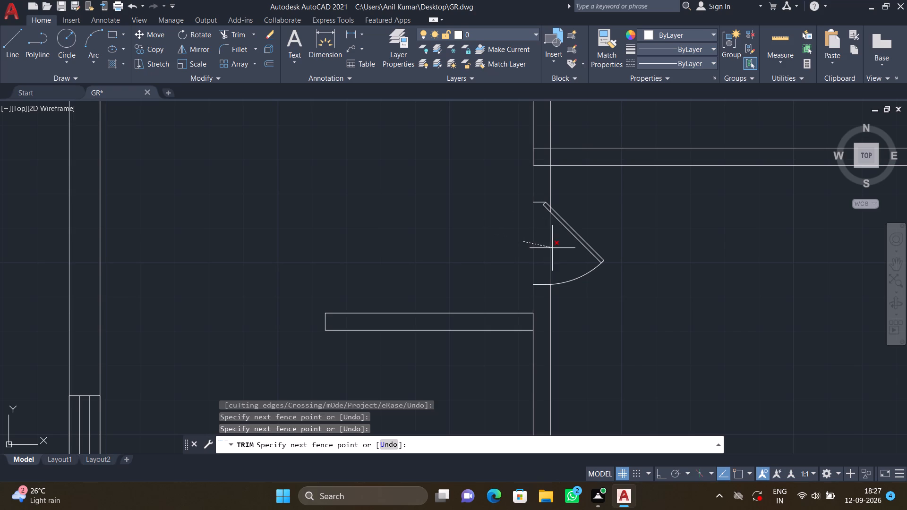
pyautogui.press('Escape')
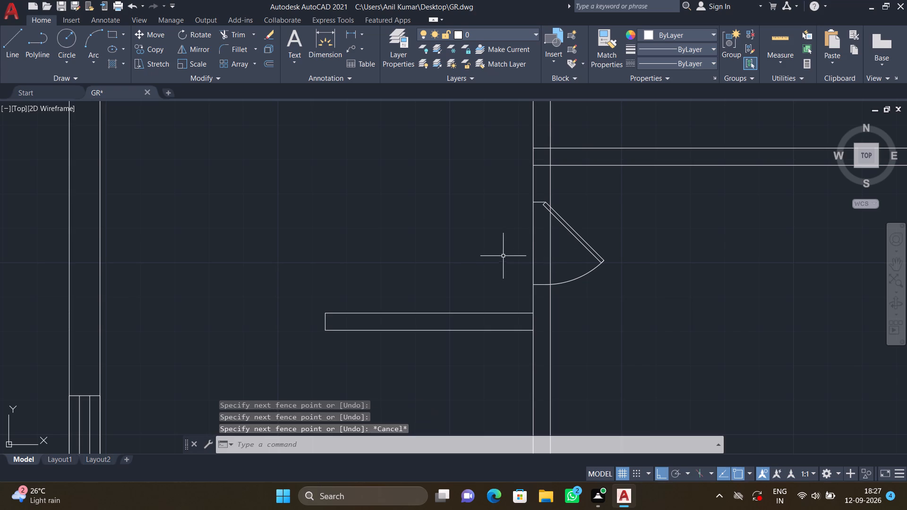
pyautogui.press('t')
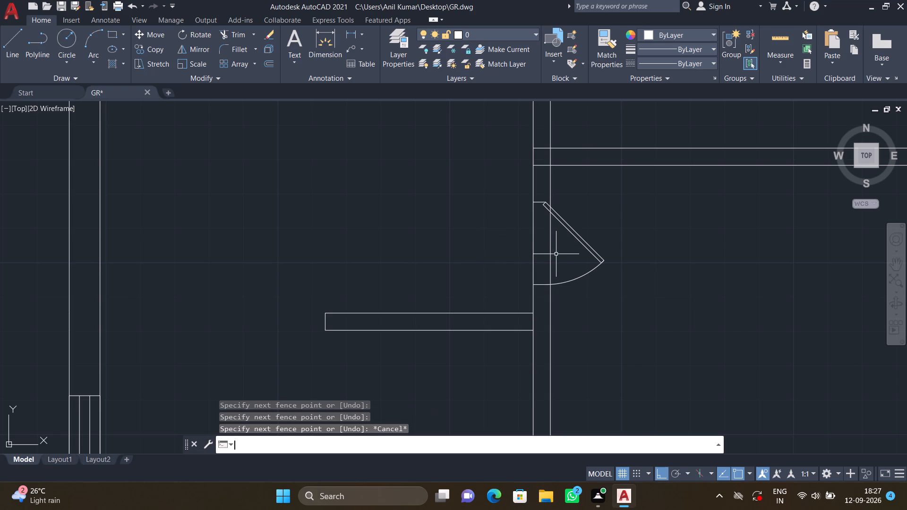
pyautogui.press('r')
pyautogui.press('Return')
pyautogui.click(558, 256)
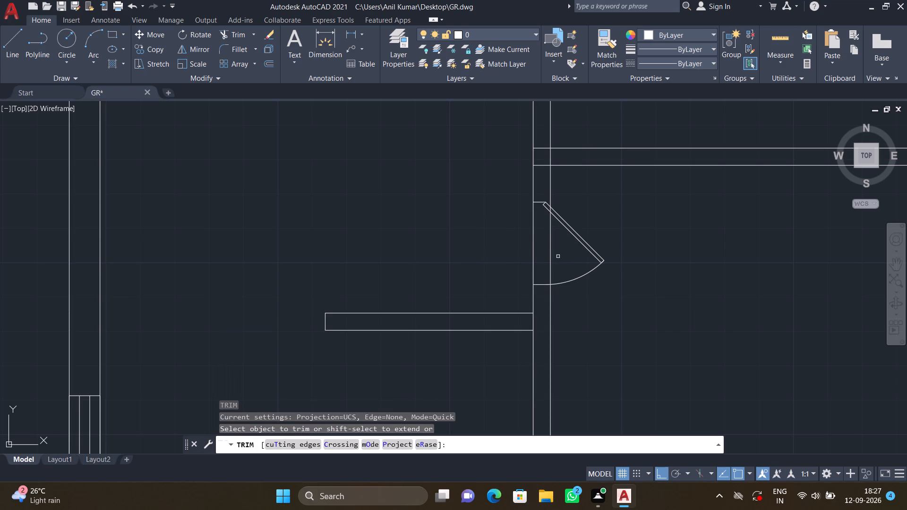
pyautogui.click(558, 256)
pyautogui.click(548, 252)
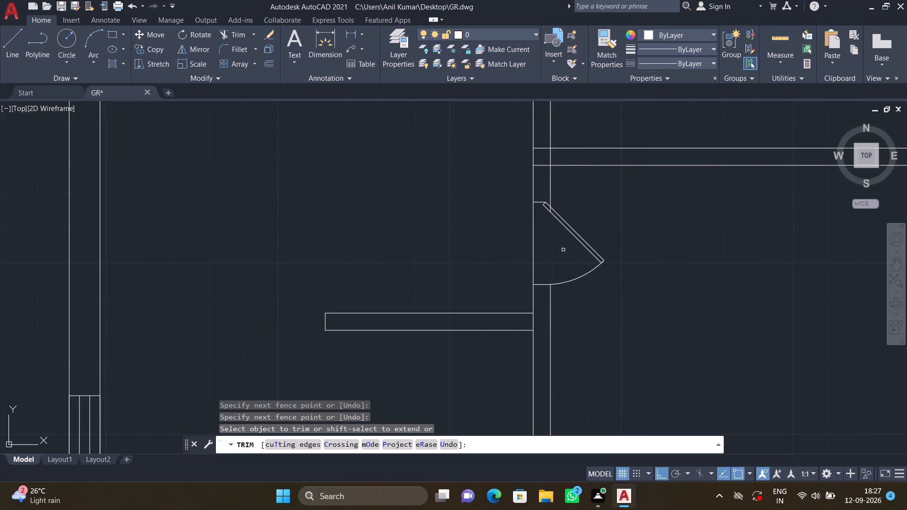
# Open the junction of the upper-right horizontal partition and central wall by trimming the partition lines and wall line that cross there.
pyautogui.click(537, 144)
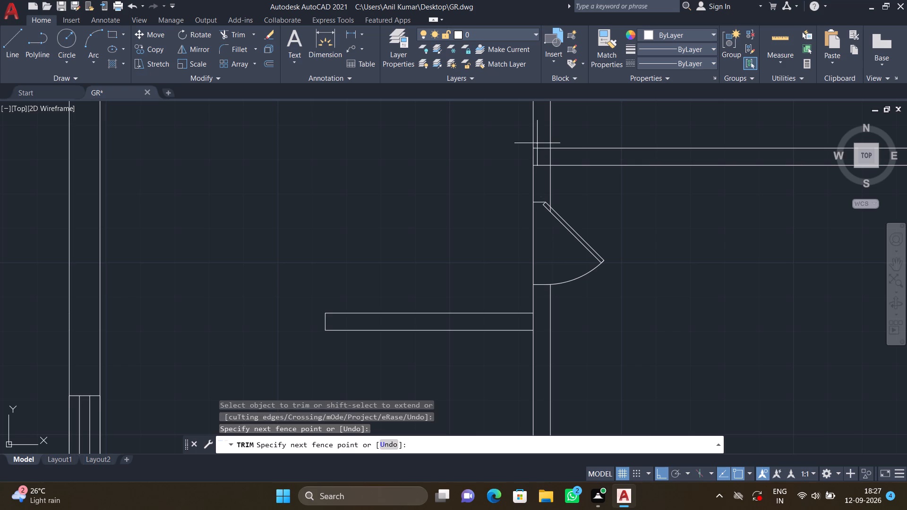
pyautogui.click(546, 184)
pyautogui.click(544, 159)
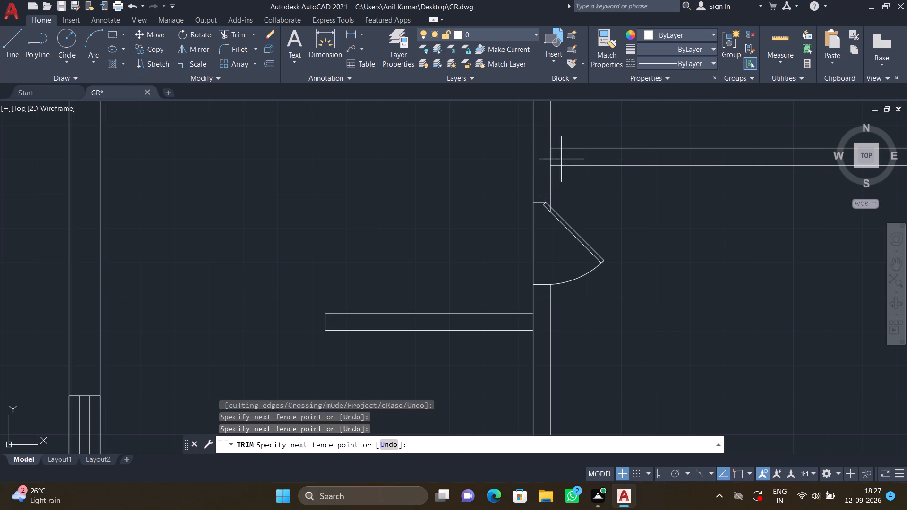
pyautogui.click(562, 159)
pyautogui.press('Return')
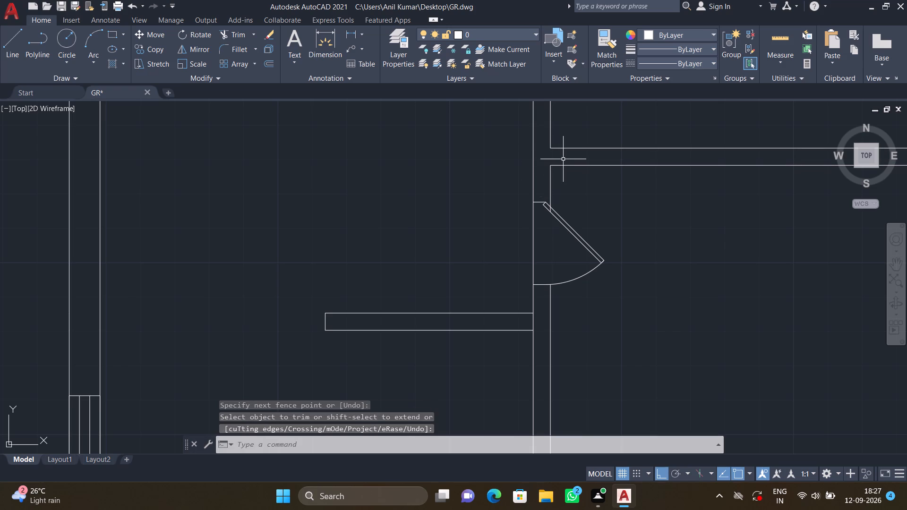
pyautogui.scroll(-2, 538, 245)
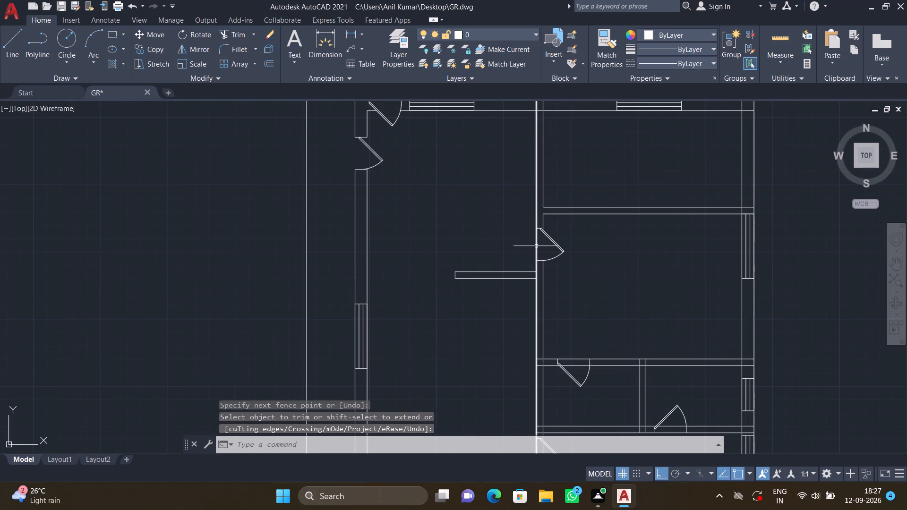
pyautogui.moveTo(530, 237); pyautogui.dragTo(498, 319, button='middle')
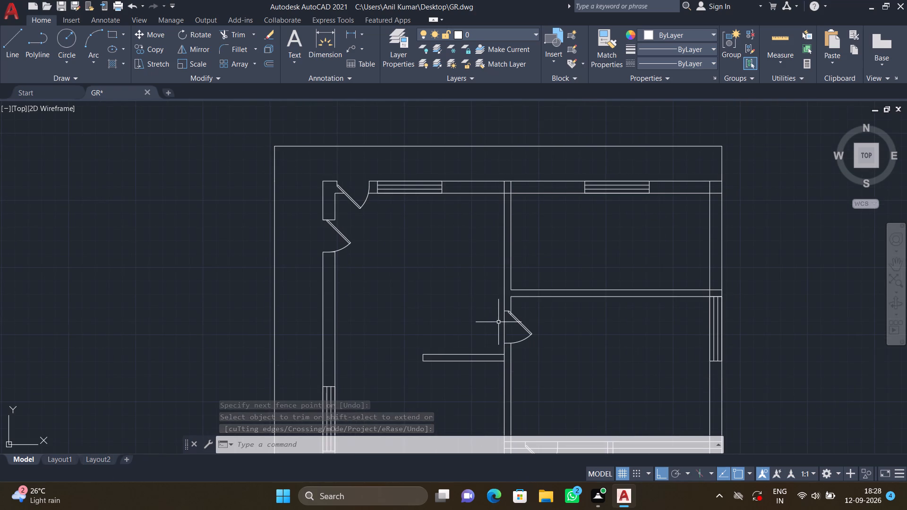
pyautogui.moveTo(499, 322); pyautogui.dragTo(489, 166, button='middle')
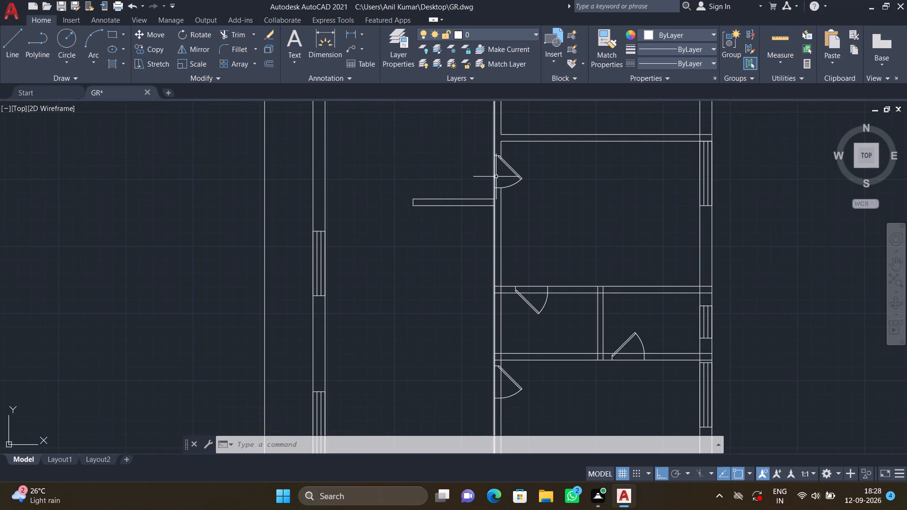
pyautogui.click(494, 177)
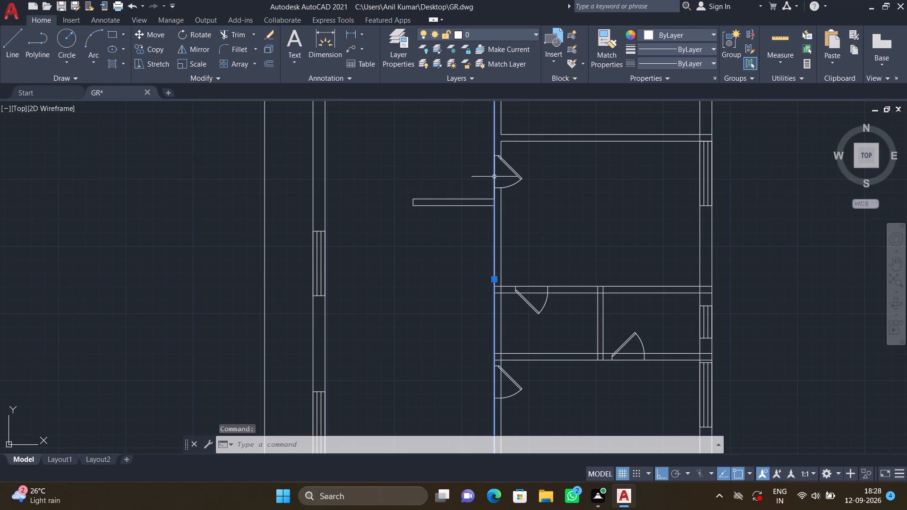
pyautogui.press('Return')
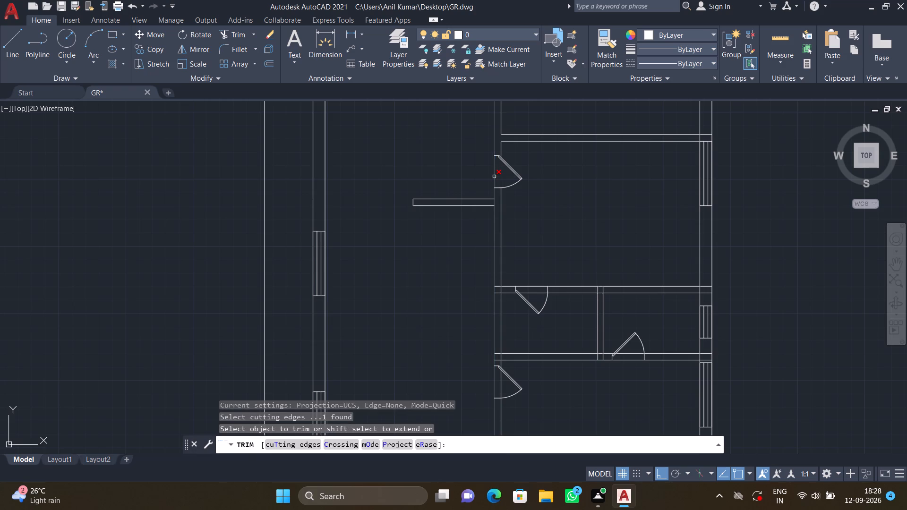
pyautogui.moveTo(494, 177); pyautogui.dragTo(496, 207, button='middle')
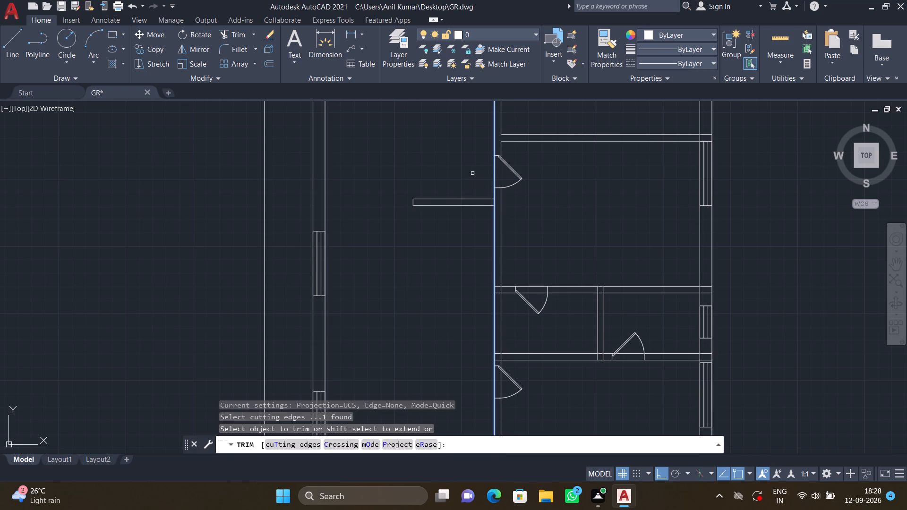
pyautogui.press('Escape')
# Delete the central vertical wall's full-length left line.
pyautogui.scroll(-1, 469, 166)
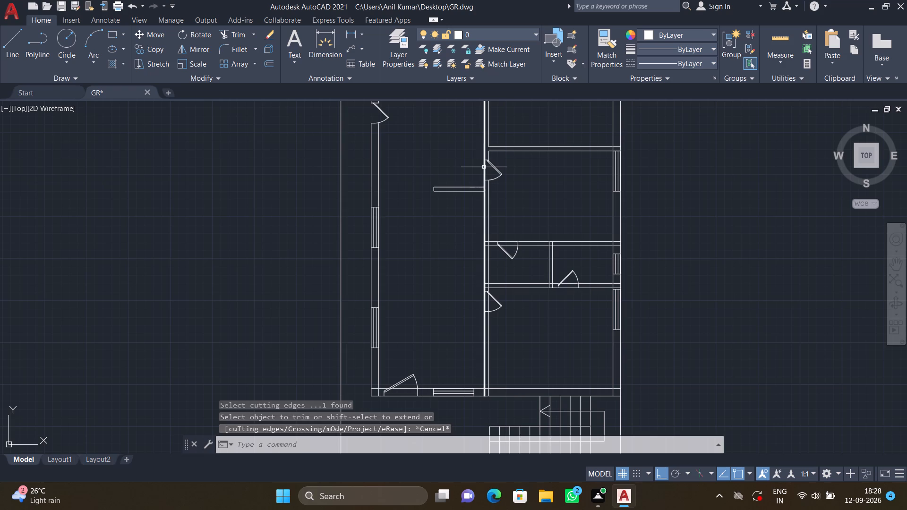
pyautogui.click(484, 167)
pyautogui.press('Delete')
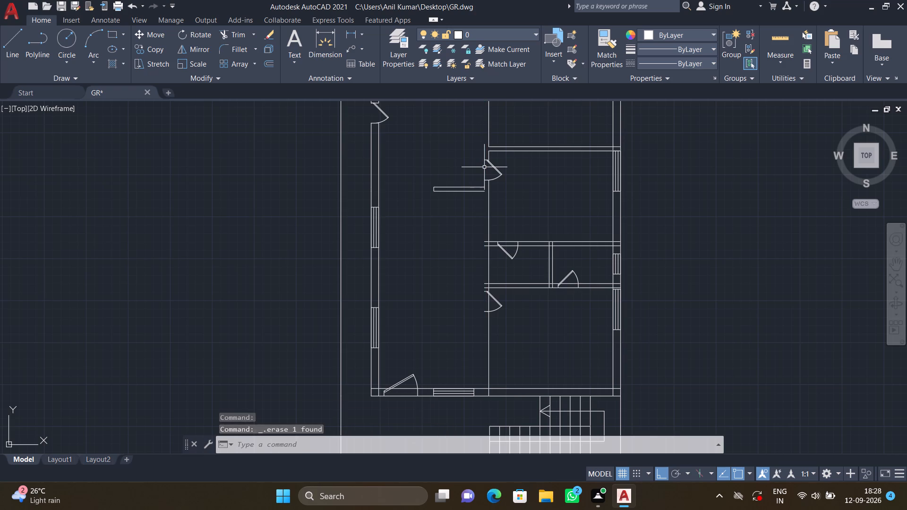
# Draw a line from the upper-right room's lower-left corner 5" left, continuing straight up to the top wall's inner face.
pyautogui.scroll(-1, 484, 170)
pyautogui.moveTo(482, 170); pyautogui.dragTo(485, 217, button='middle')
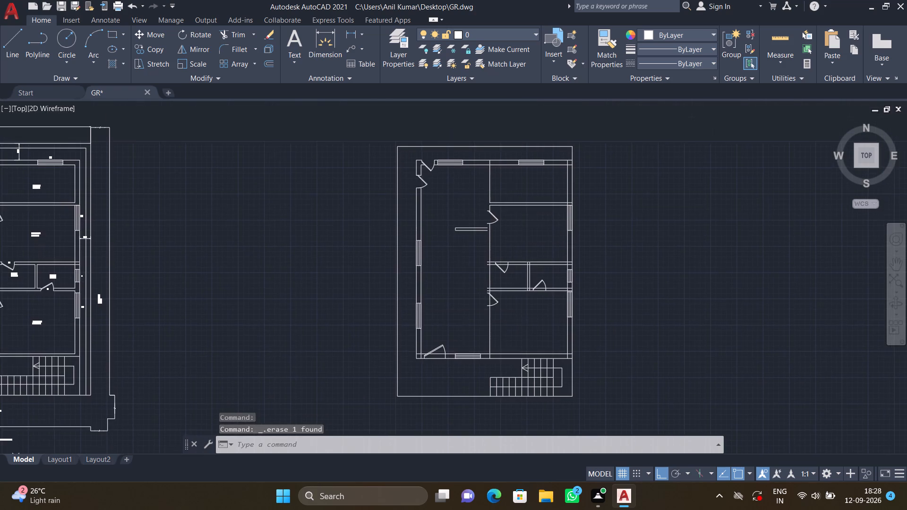
pyautogui.scroll(2, 487, 175)
pyautogui.moveTo(478, 172); pyautogui.dragTo(470, 217, button='middle')
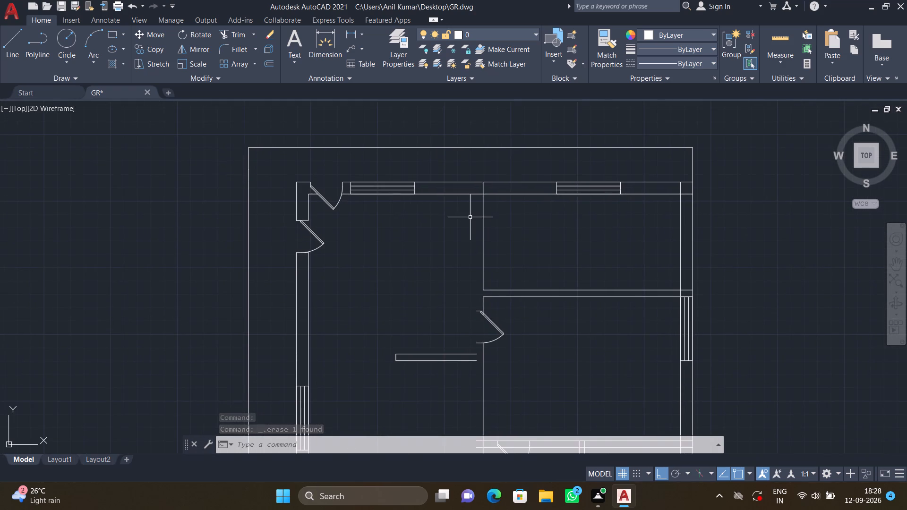
pyautogui.scroll(2, 470, 217)
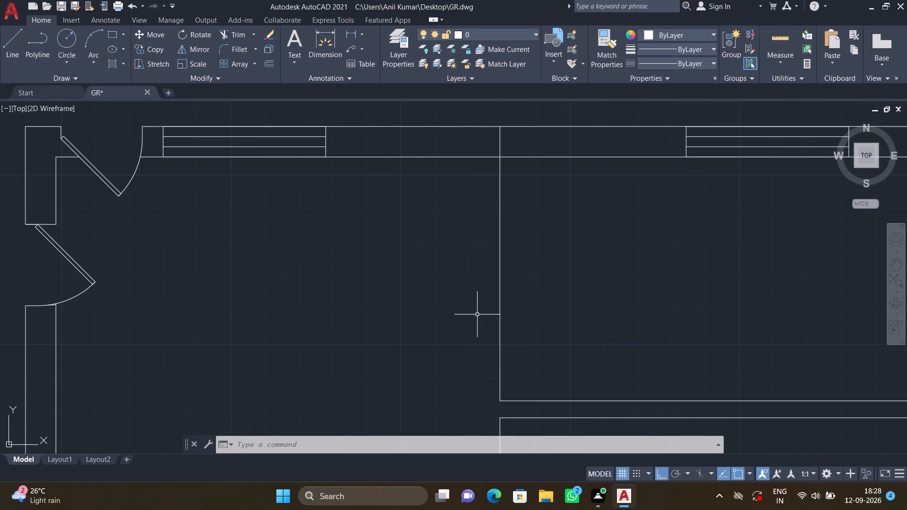
pyautogui.scroll(-1, 481, 369)
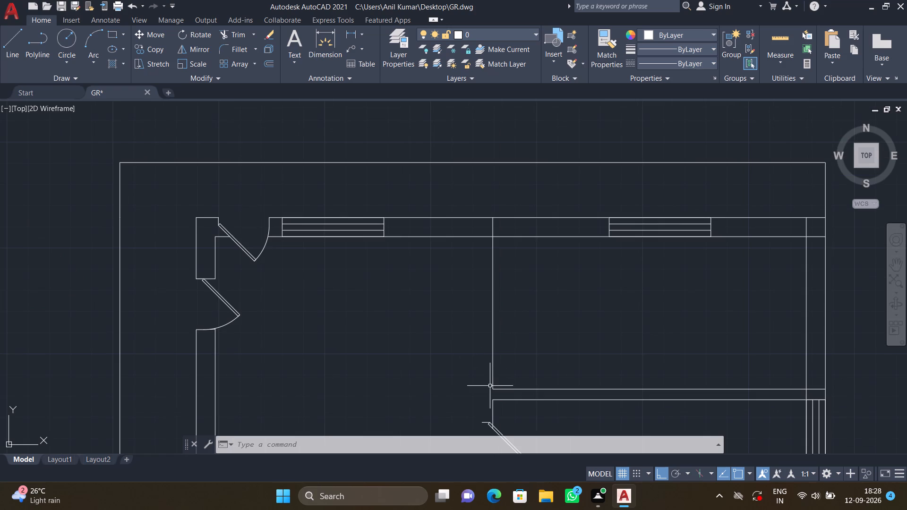
pyautogui.scroll(2, 490, 386)
pyautogui.press('l')
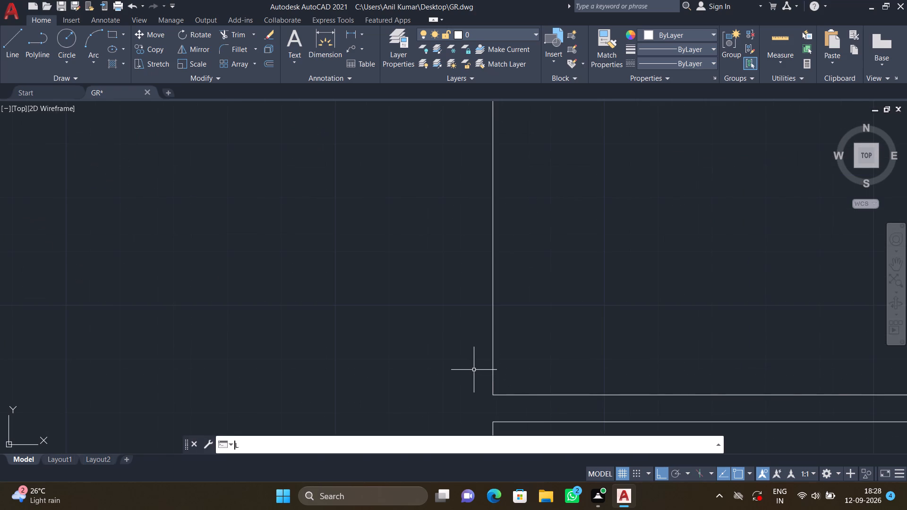
pyautogui.press('Return')
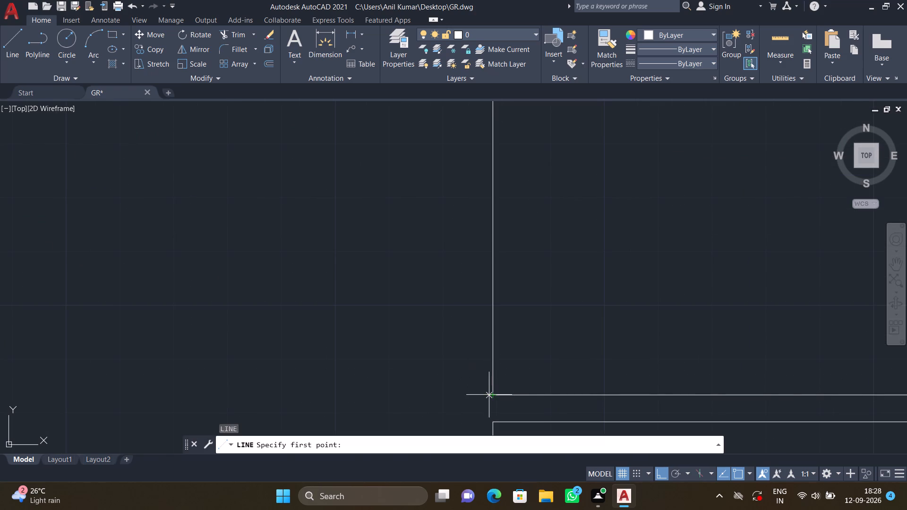
pyautogui.click(490, 393)
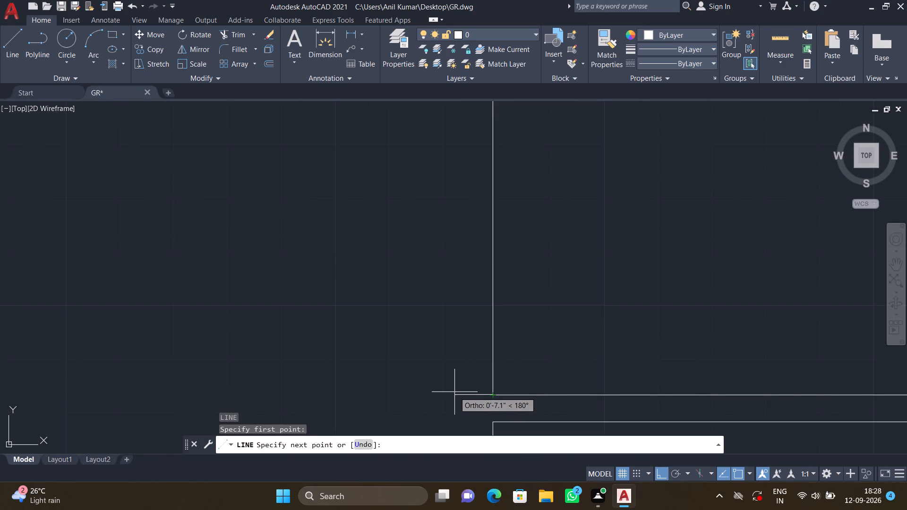
pyautogui.write('5"')
pyautogui.press('Return')
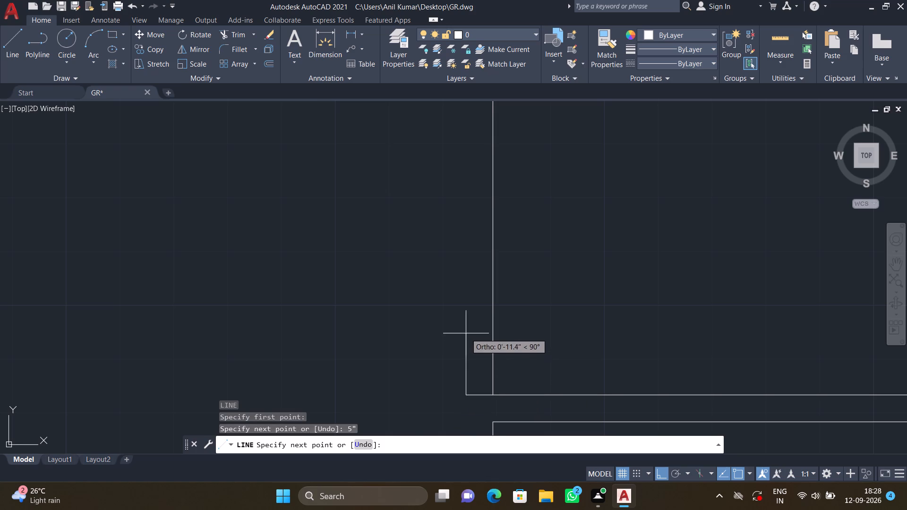
pyautogui.scroll(-2, 465, 331)
pyautogui.scroll(2, 456, 220)
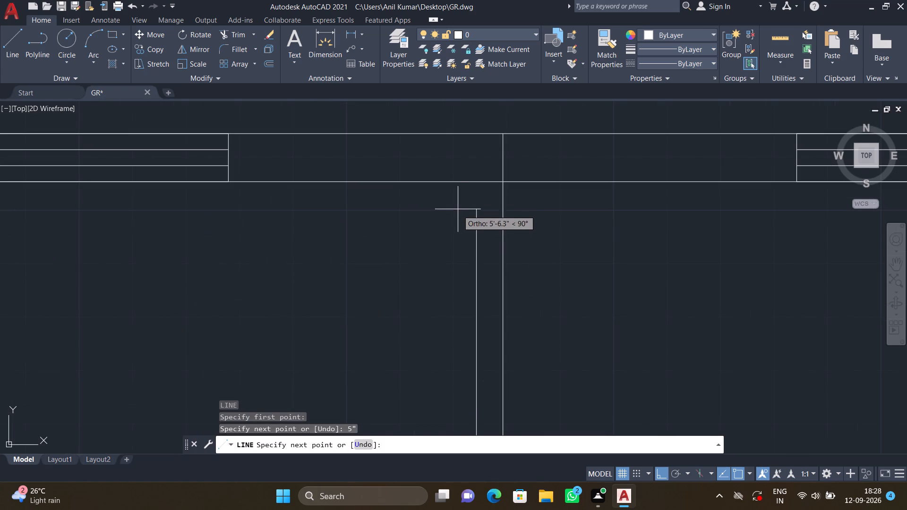
pyautogui.click(474, 179)
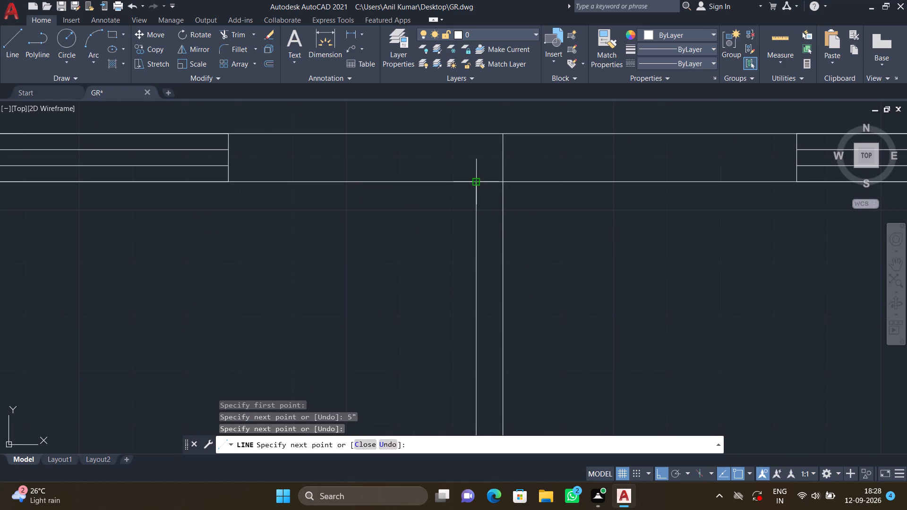
pyautogui.press('Return')
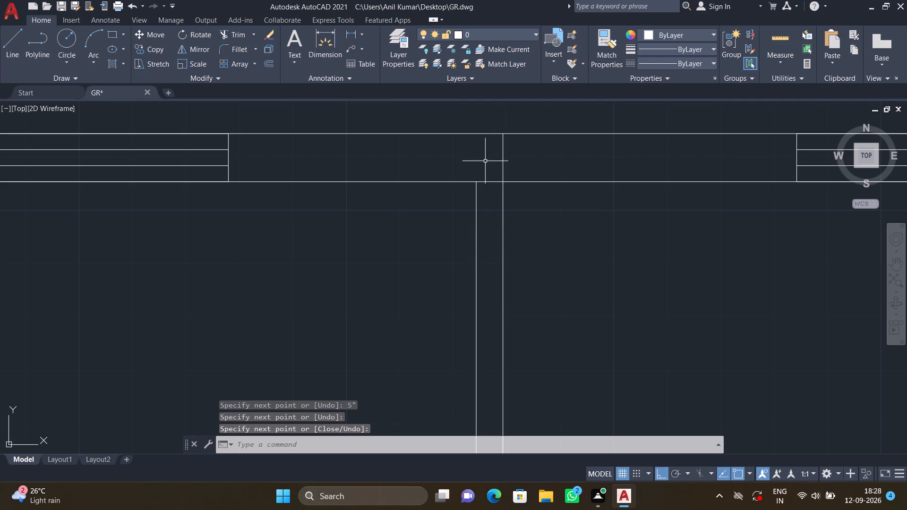
# Open the central wall's junction with the top wall by trimming the wall line crossing the top wall and the inner face between.
pyautogui.write('TR')
pyautogui.press('Return')
pyautogui.click(488, 164)
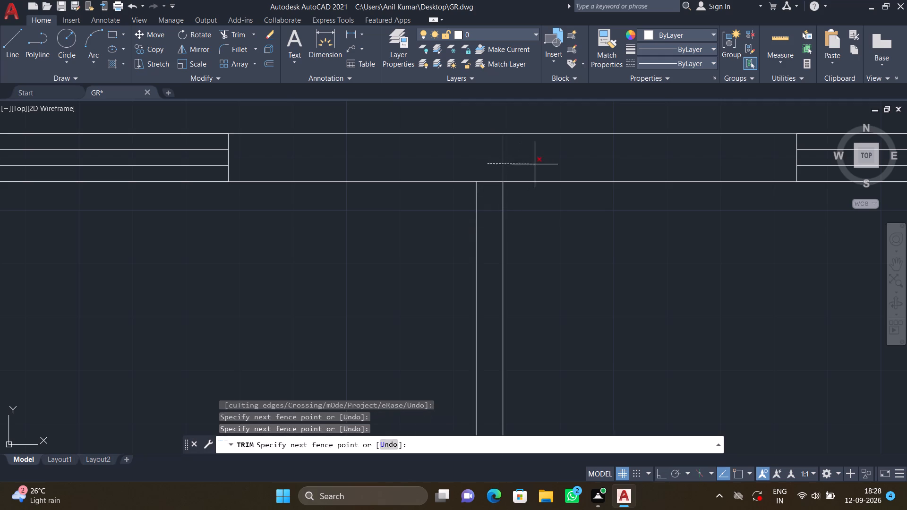
pyautogui.click(536, 164)
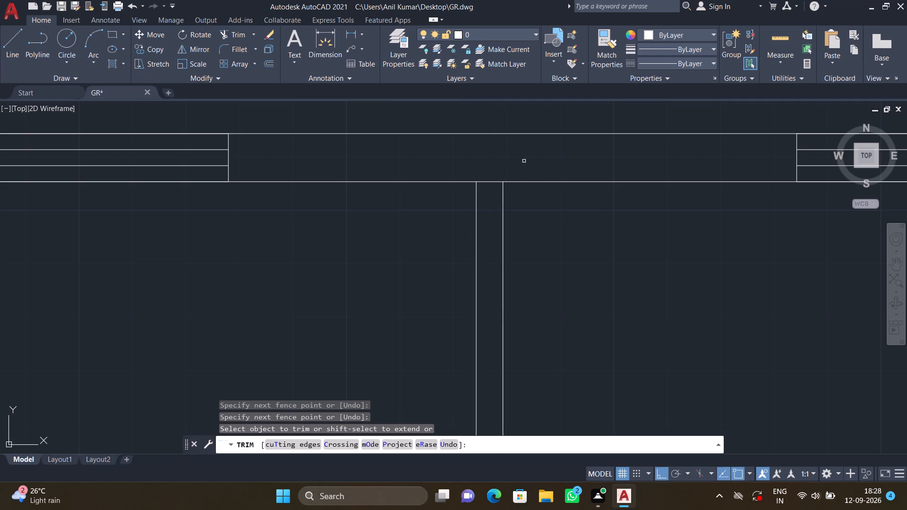
pyautogui.scroll(2, 511, 161)
pyautogui.click(459, 191)
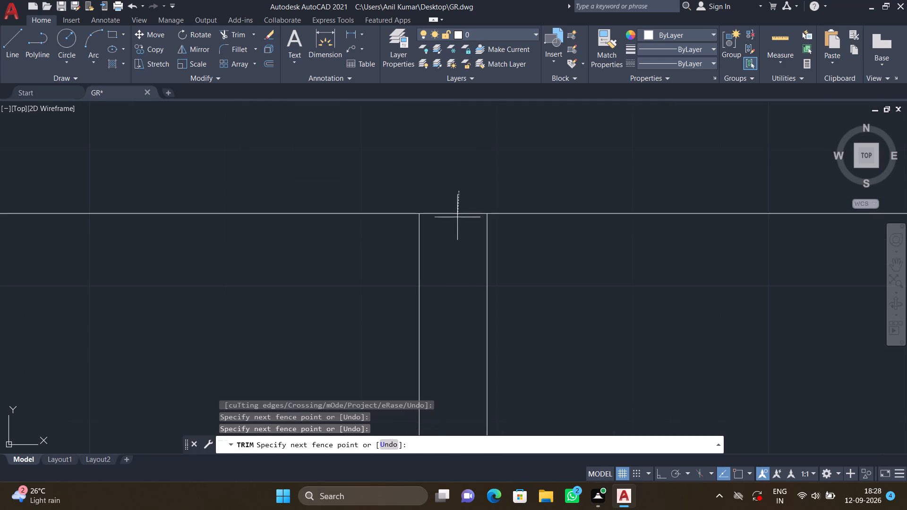
pyautogui.click(457, 236)
pyautogui.scroll(-1, 455, 236)
pyautogui.scroll(-2, 504, 264)
pyautogui.press('Return')
pyautogui.scroll(-2, 528, 277)
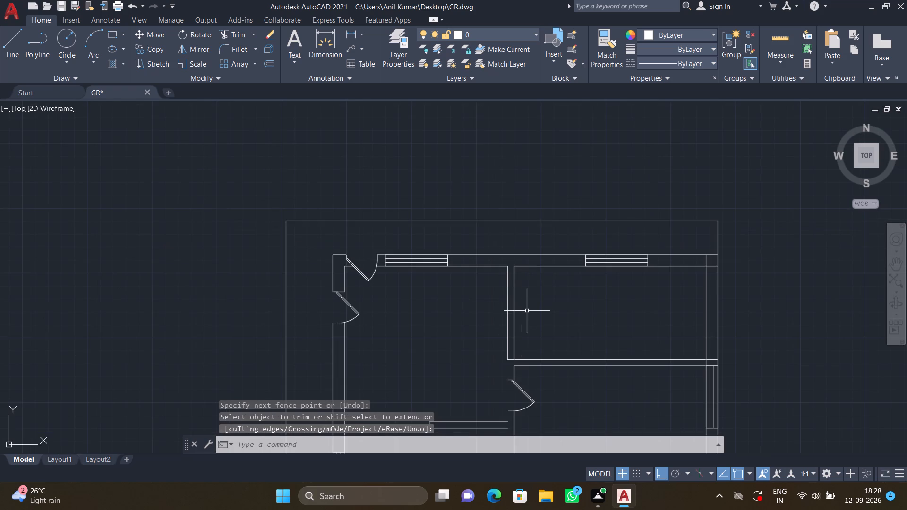
# Draw the central wall's left line from the upper-right room's lower-left corner down to the upper jamb of the door below.
pyautogui.moveTo(521, 337); pyautogui.dragTo(521, 181, button='middle')
pyautogui.scroll(2, 488, 215)
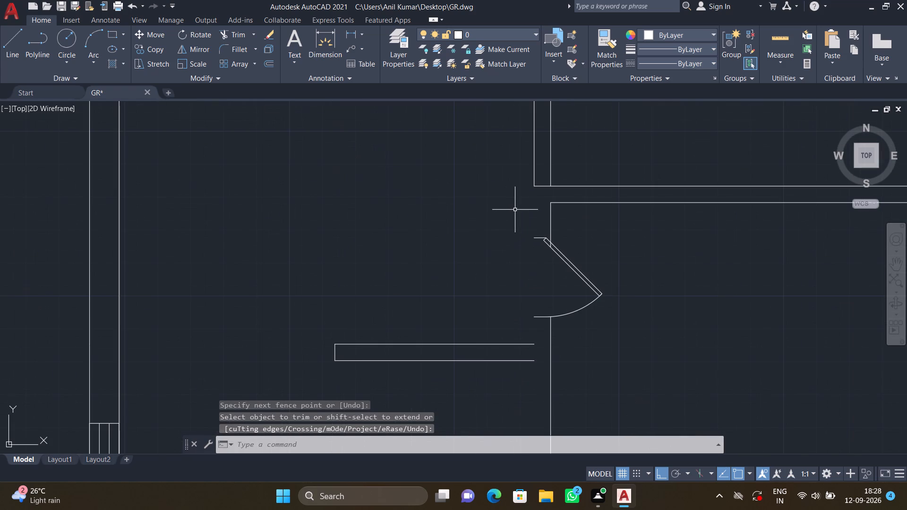
pyautogui.press('l')
pyautogui.press('Return')
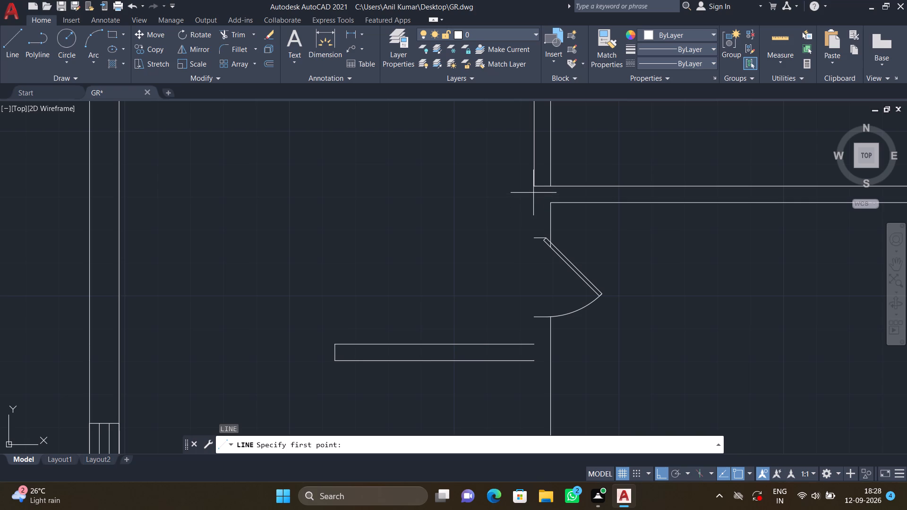
pyautogui.click(532, 186)
pyautogui.scroll(2, 528, 235)
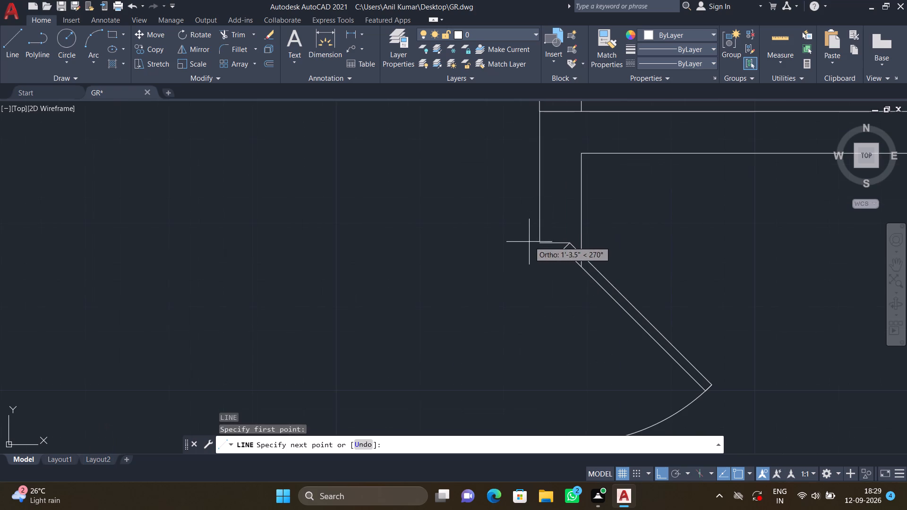
pyautogui.click(540, 243)
pyautogui.press('Return')
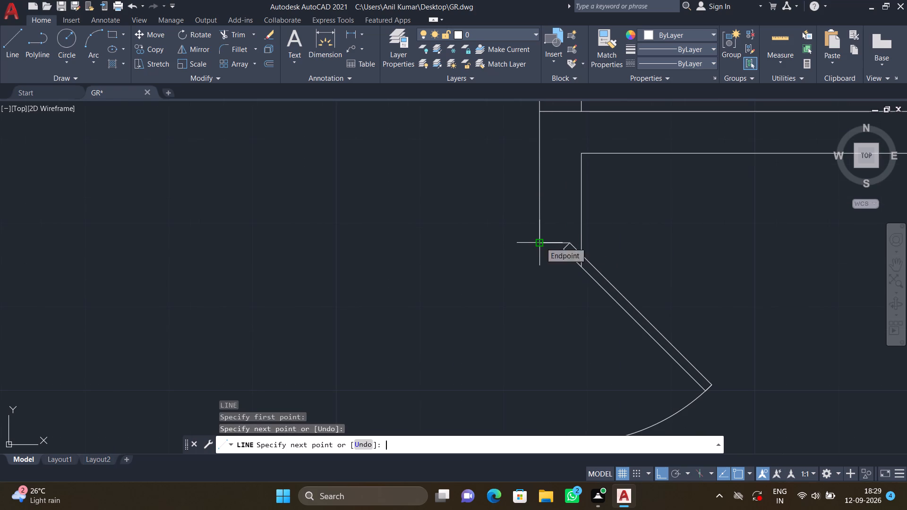
# Draw the central wall's left line from that door's lower jamb straight down to the bottom wall's inner face.
pyautogui.scroll(-1, 540, 257)
pyautogui.press('l')
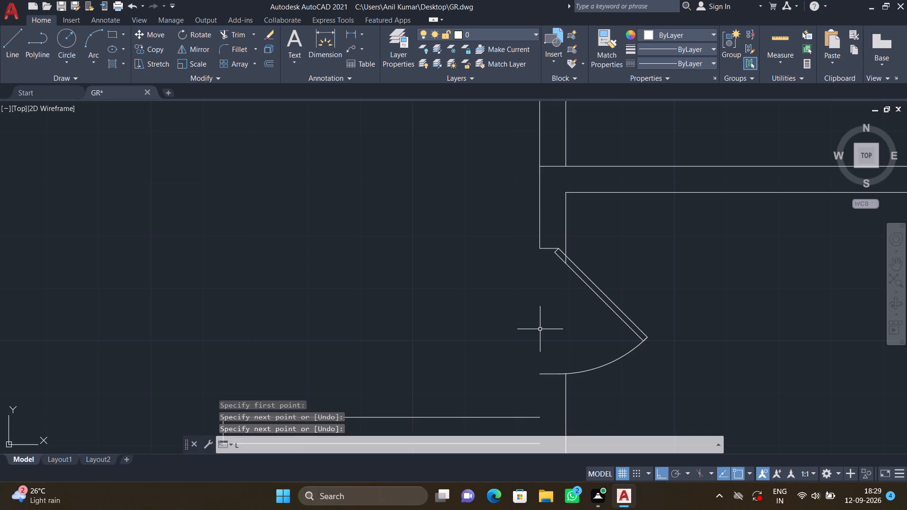
pyautogui.press('Return')
pyautogui.moveTo(533, 356); pyautogui.dragTo(533, 201, button='middle')
pyautogui.click(542, 222)
pyautogui.scroll(-3, 539, 309)
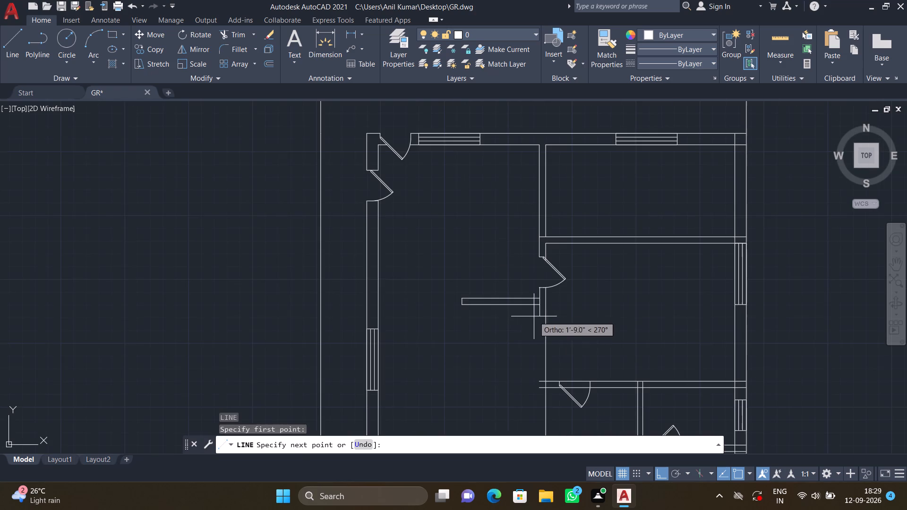
pyautogui.moveTo(528, 341); pyautogui.dragTo(527, 178, button='middle')
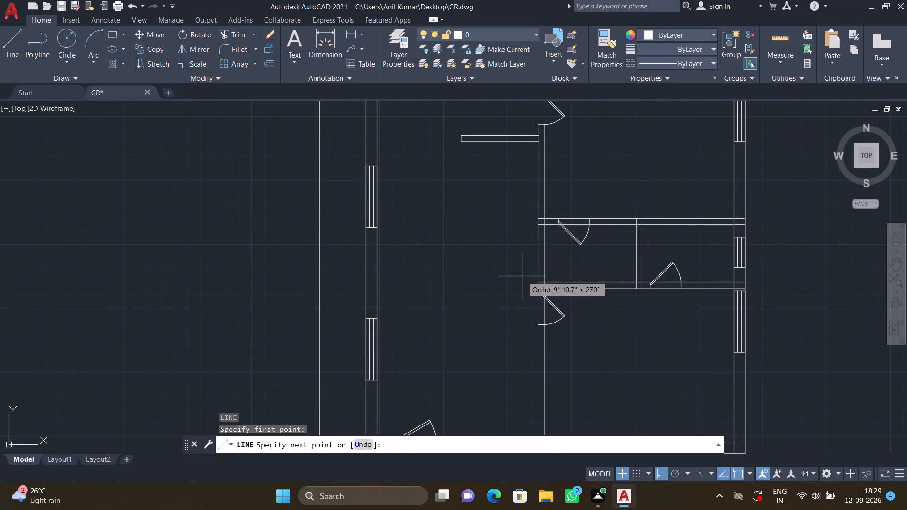
pyautogui.moveTo(522, 276); pyautogui.dragTo(537, 175, button='middle')
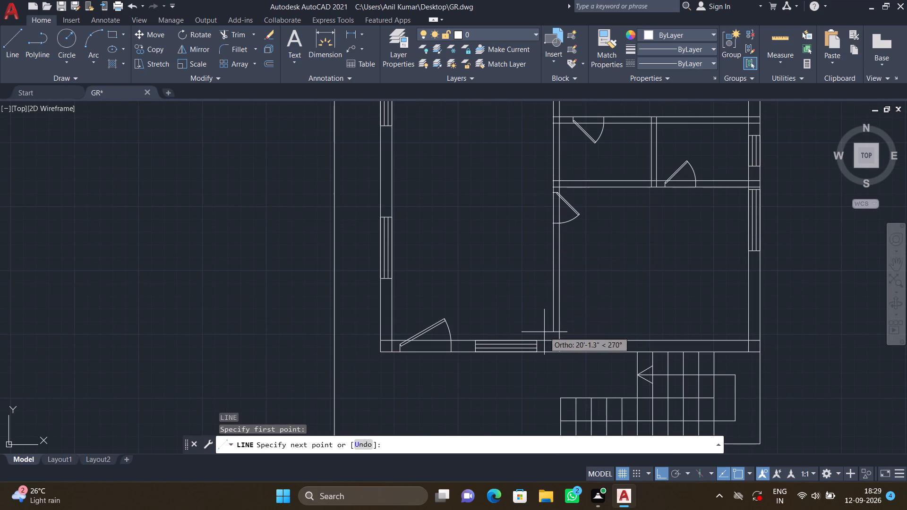
pyautogui.scroll(2, 545, 332)
pyautogui.click(558, 351)
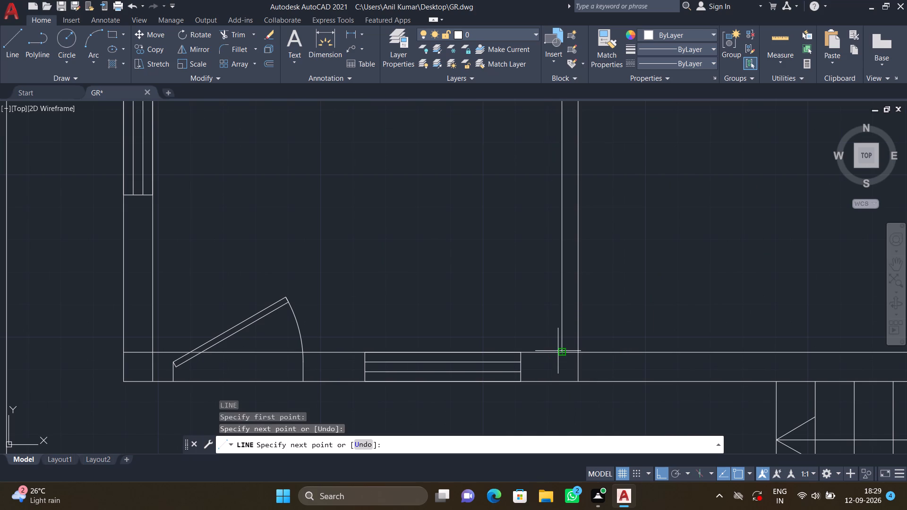
pyautogui.press('Return')
# Open the central wall's junction with the bottom wall by trimming the right line's overrun and the inner face between the wall lines.
pyautogui.scroll(2, 574, 361)
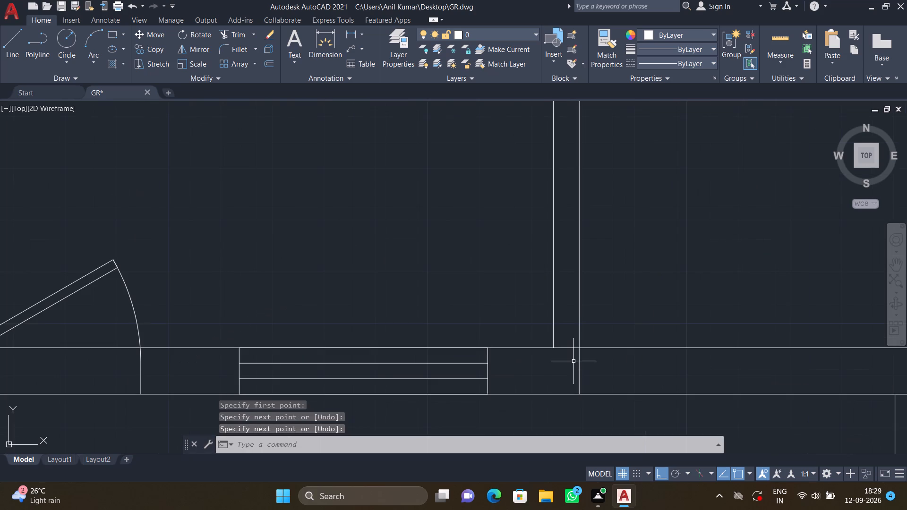
pyautogui.press('t')
pyautogui.press('r')
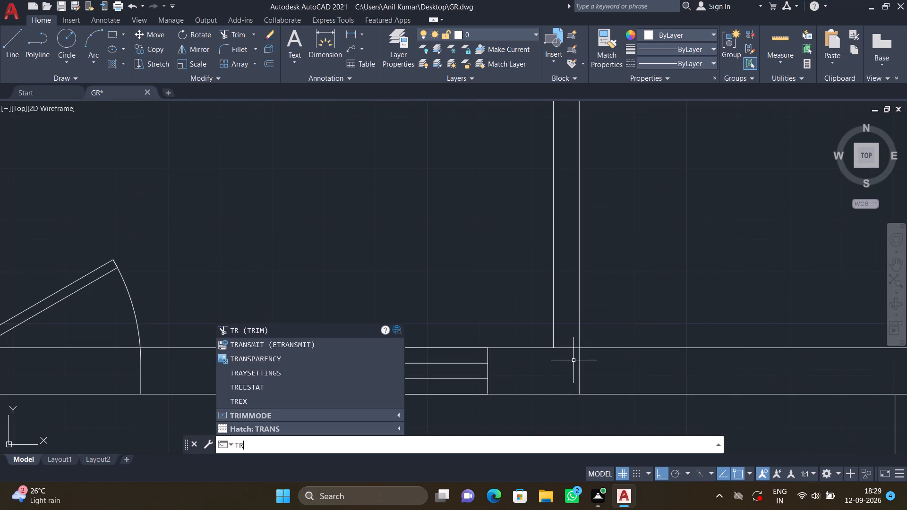
pyautogui.press('Return')
pyautogui.click(575, 362)
pyautogui.click(589, 364)
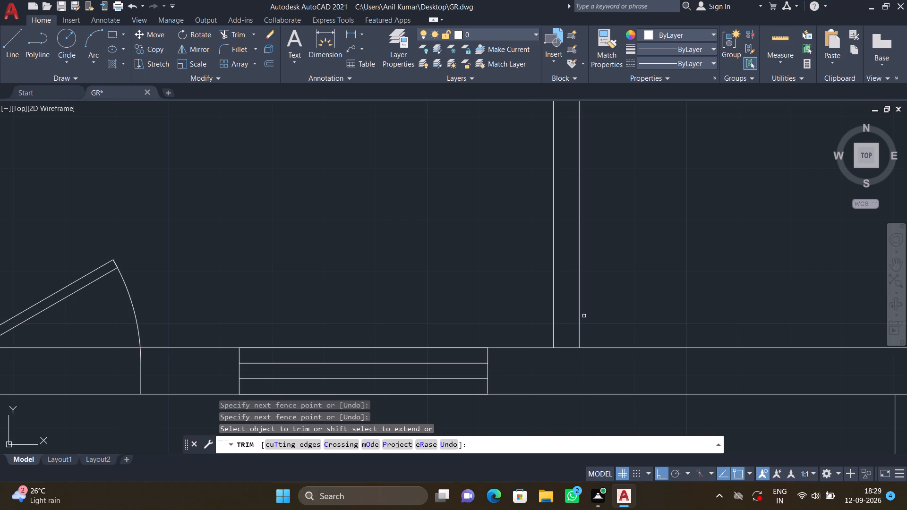
pyautogui.scroll(2, 569, 353)
pyautogui.moveTo(556, 327); pyautogui.dragTo(559, 369)
pyautogui.click(559, 369)
pyautogui.press('Return')
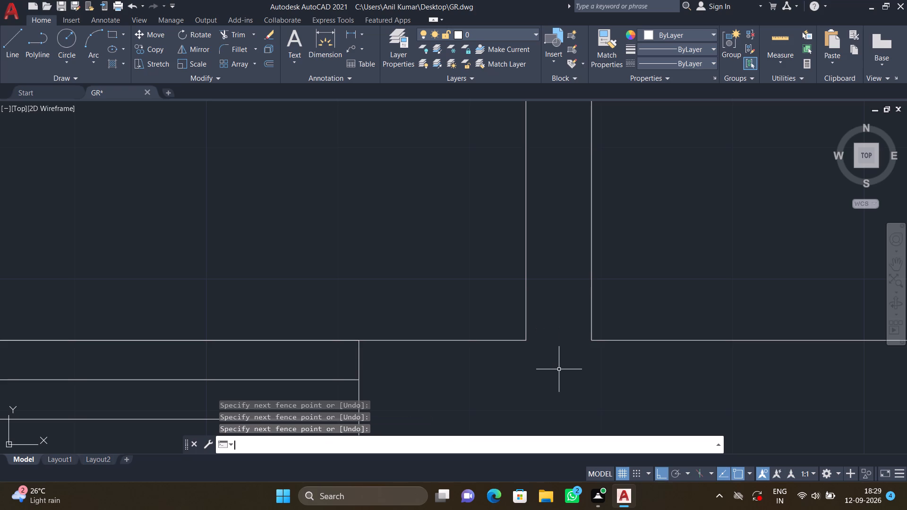
# Examine the central wall's doors and partition junctions between the bottom wall and the upper-right rooms.
pyautogui.scroll(-2, 558, 368)
pyautogui.scroll(-2, 552, 325)
pyautogui.moveTo(541, 233); pyautogui.dragTo(521, 317, button='middle')
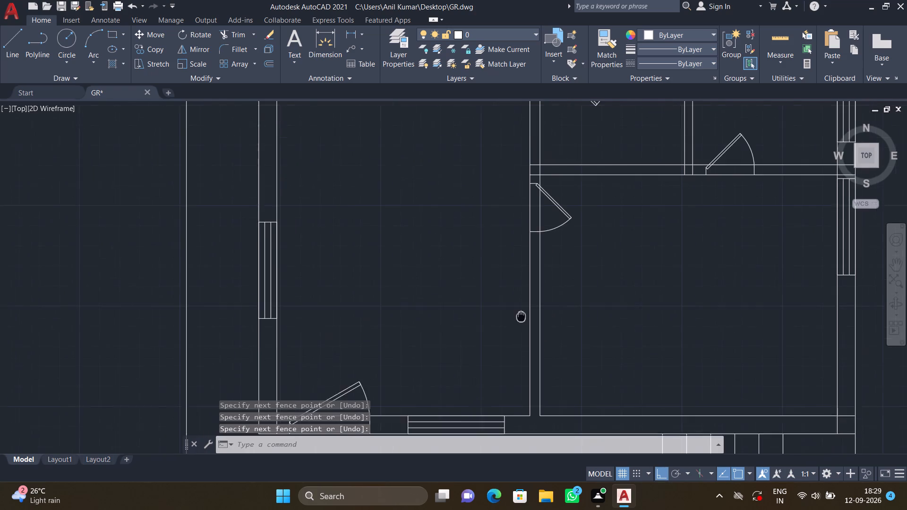
pyautogui.moveTo(521, 317); pyautogui.dragTo(521, 317, button='middle')
pyautogui.scroll(2, 526, 222)
pyautogui.scroll(-2, 520, 205)
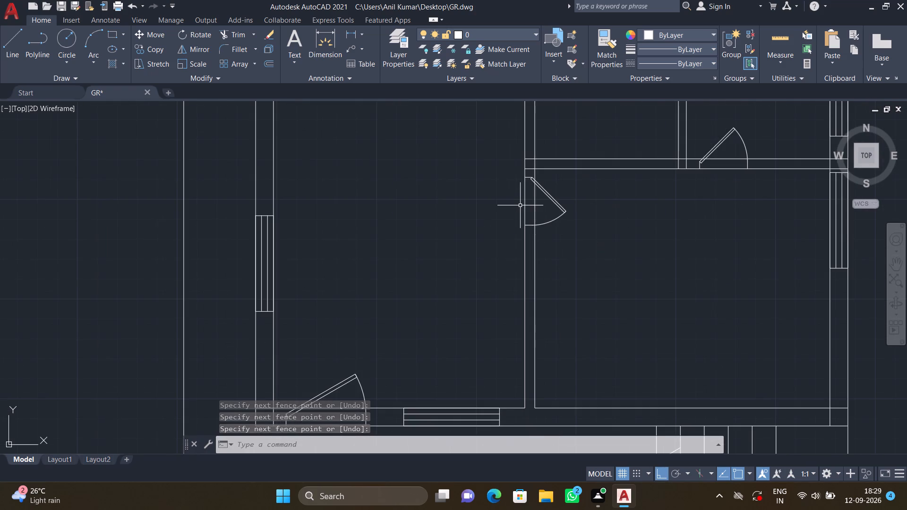
pyautogui.scroll(2, 523, 204)
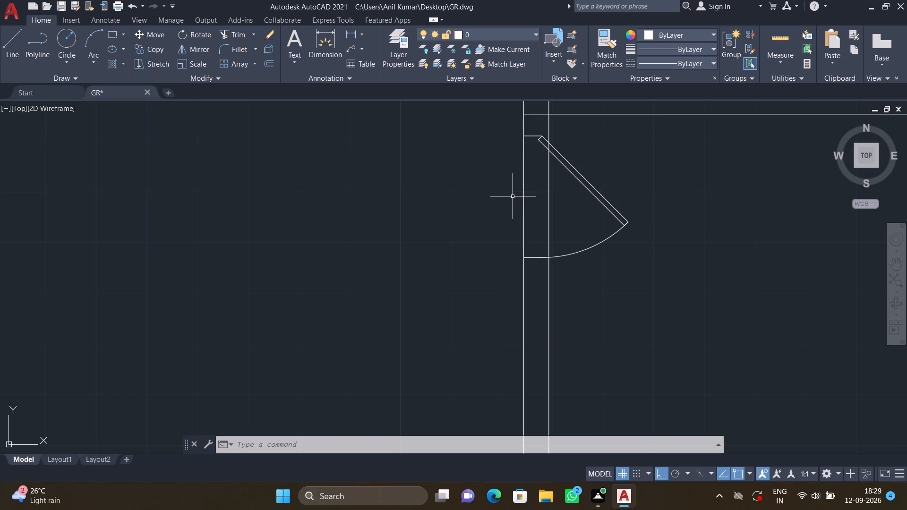
pyautogui.scroll(-2, 514, 202)
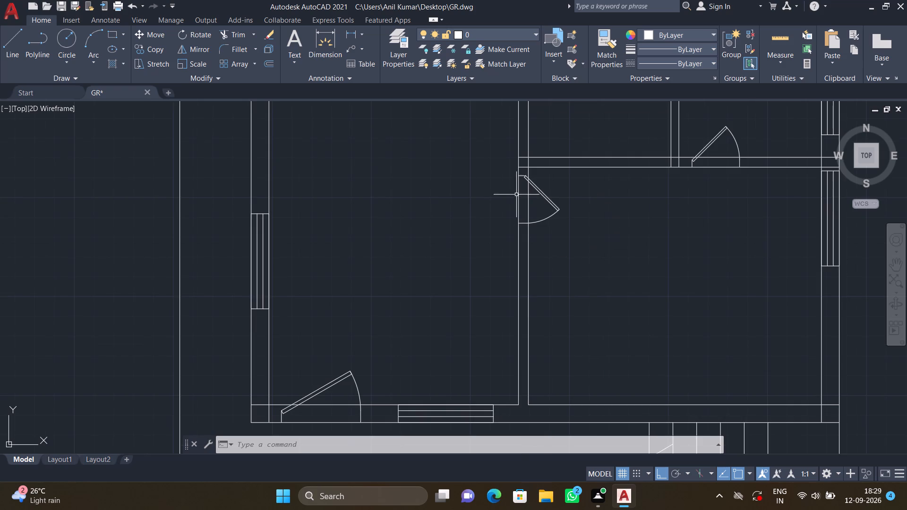
pyautogui.moveTo(517, 194); pyautogui.dragTo(514, 284, button='middle')
pyautogui.scroll(2, 515, 271)
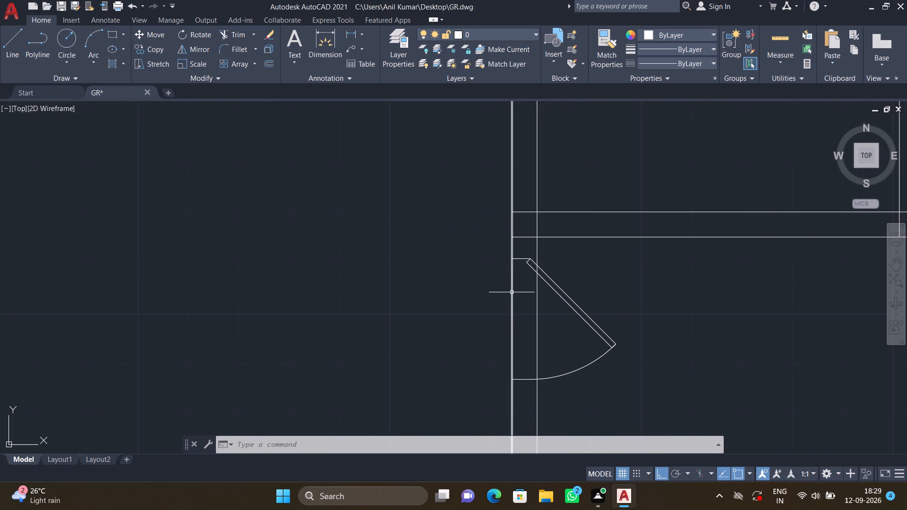
pyautogui.scroll(-2, 518, 288)
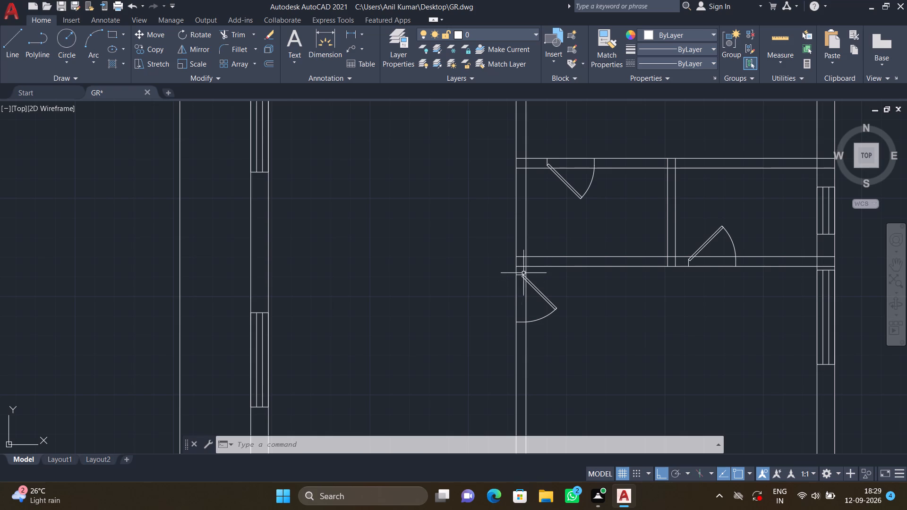
pyautogui.moveTo(499, 253); pyautogui.dragTo(469, 481, button='middle')
pyautogui.scroll(-1, 472, 444)
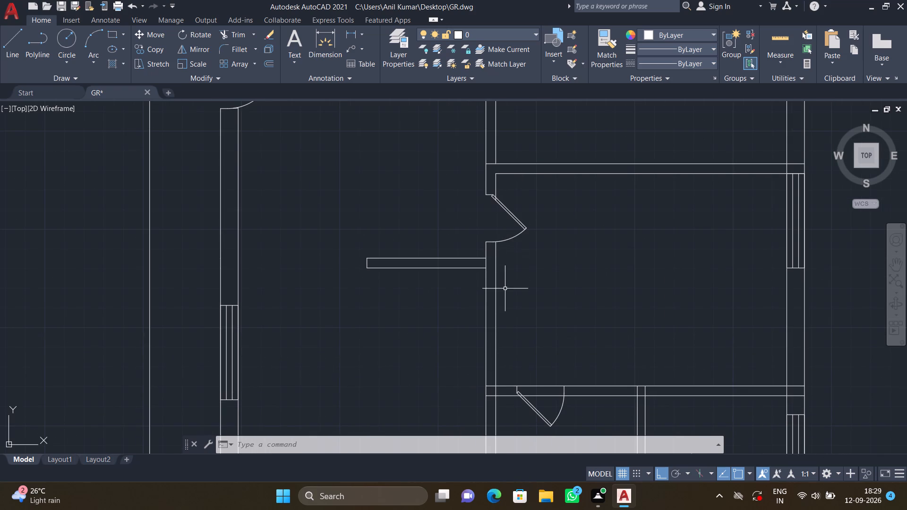
# Open the central wall's junction with the partition above the two small rooms by trimming the partition ends and right wall line crossing there.
pyautogui.moveTo(497, 350); pyautogui.dragTo(485, 231, button='middle')
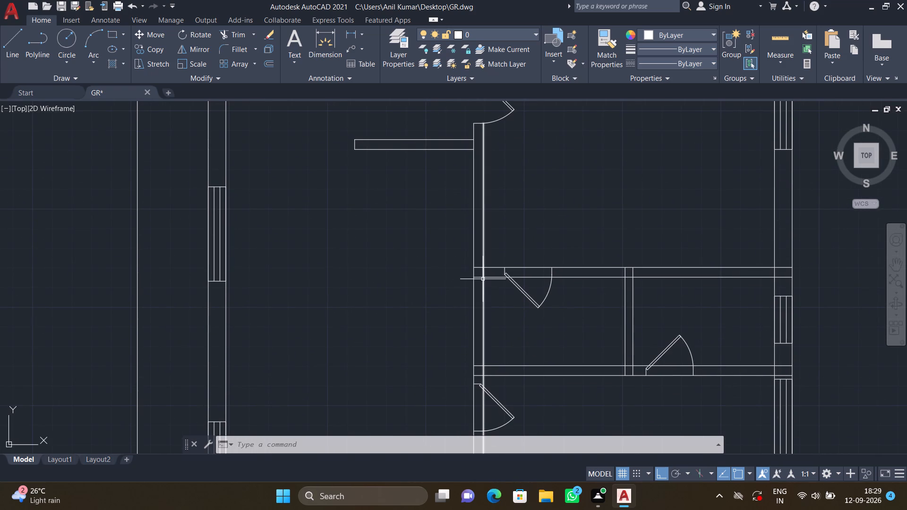
pyautogui.scroll(6, 481, 283)
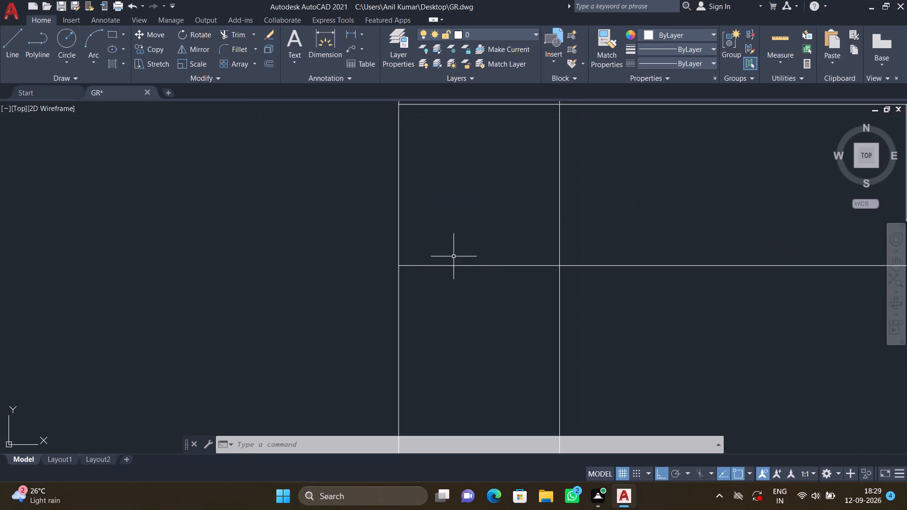
pyautogui.scroll(-3, 453, 255)
pyautogui.press('t')
pyautogui.press('r')
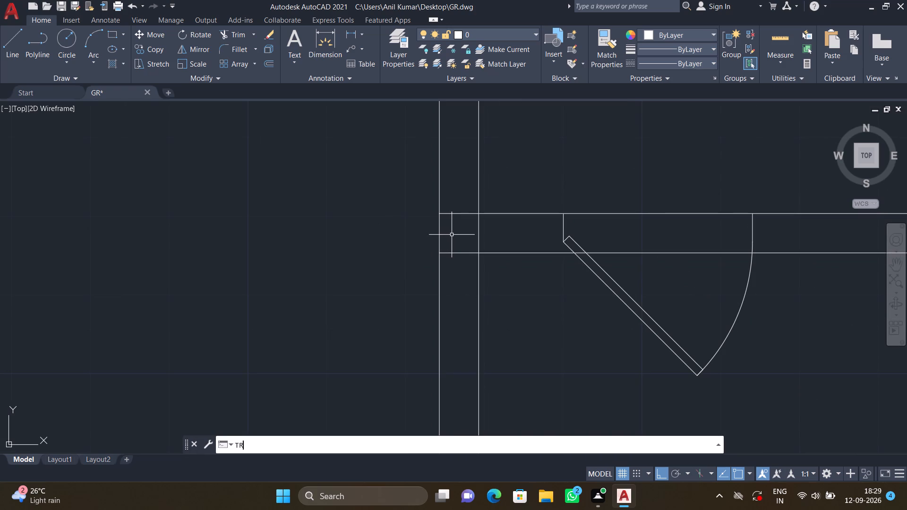
pyautogui.press('Return')
pyautogui.click(454, 205)
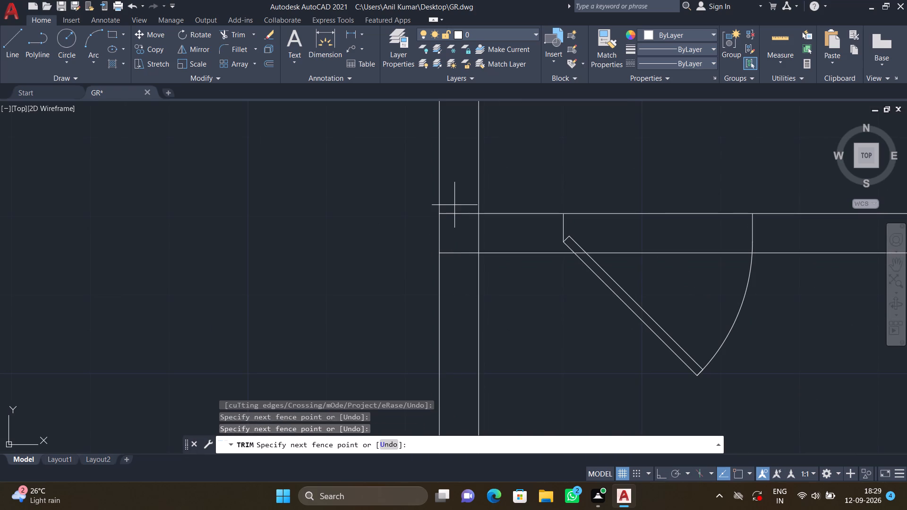
pyautogui.click(458, 268)
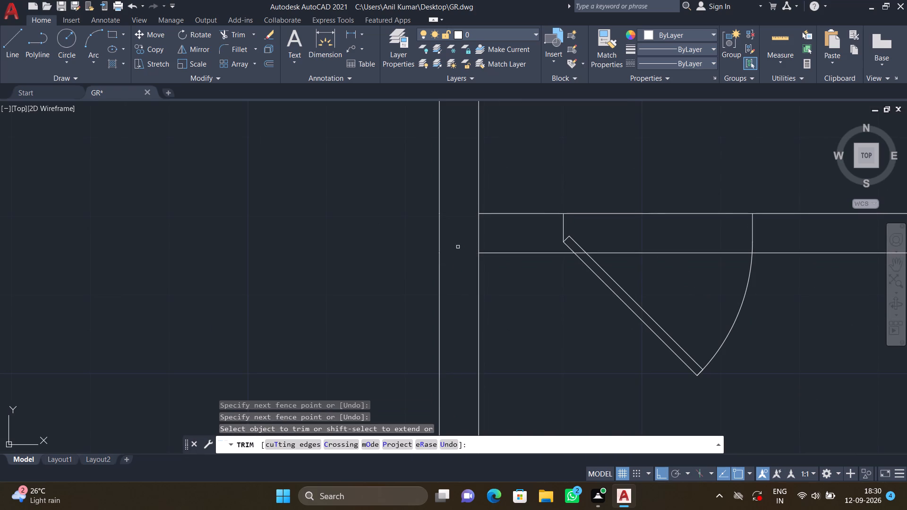
pyautogui.moveTo(457, 243); pyautogui.dragTo(462, 241)
pyautogui.click(492, 238)
pyautogui.press('Return')
# Open the central wall's junction with the partition below the two small rooms by trimming the partition ends and right wall line crossing there.
pyautogui.scroll(-2, 506, 303)
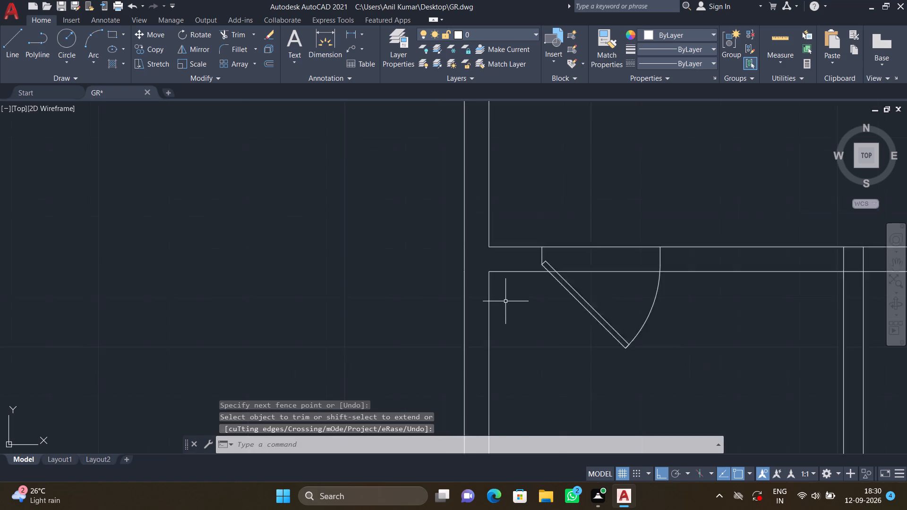
pyautogui.scroll(-1, 505, 301)
pyautogui.moveTo(490, 367); pyautogui.dragTo(460, 206, button='middle')
pyautogui.scroll(3, 466, 217)
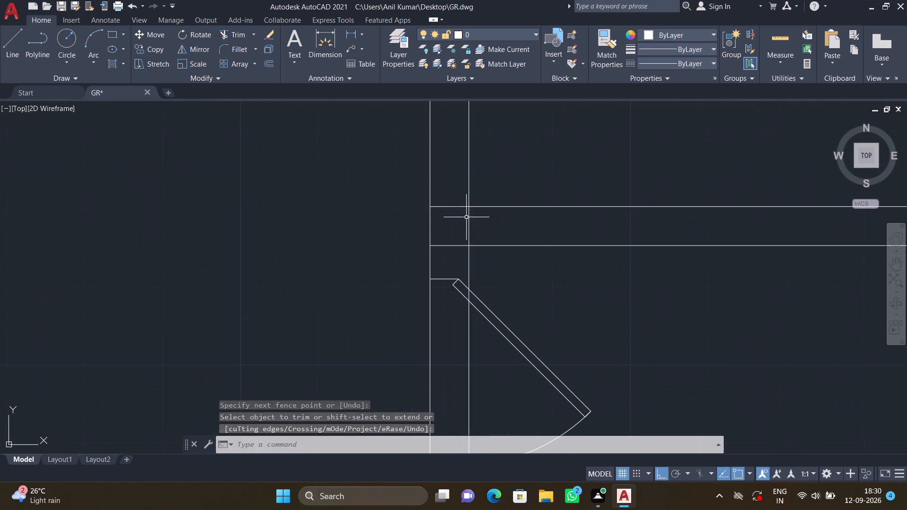
pyautogui.write('TR')
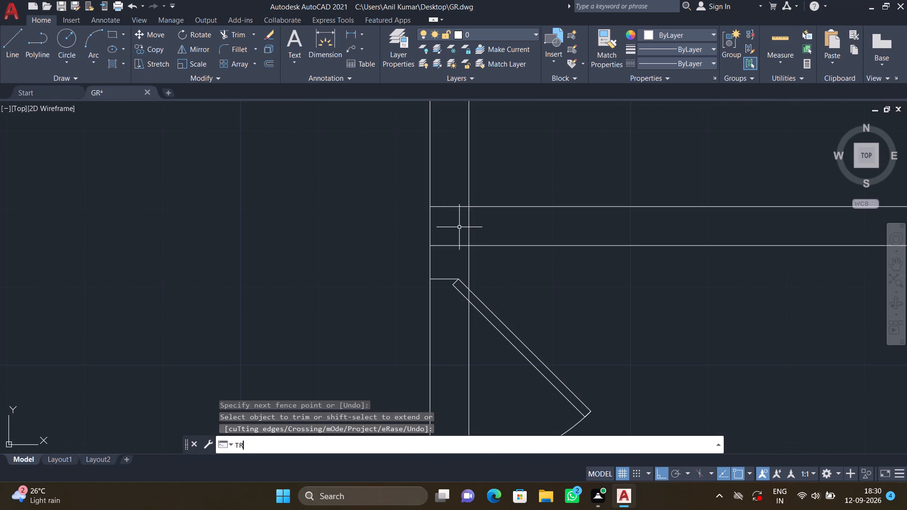
pyautogui.press('Return')
pyautogui.moveTo(444, 194); pyautogui.dragTo(445, 198)
pyautogui.click(445, 246)
pyautogui.click(450, 229)
pyautogui.click(490, 225)
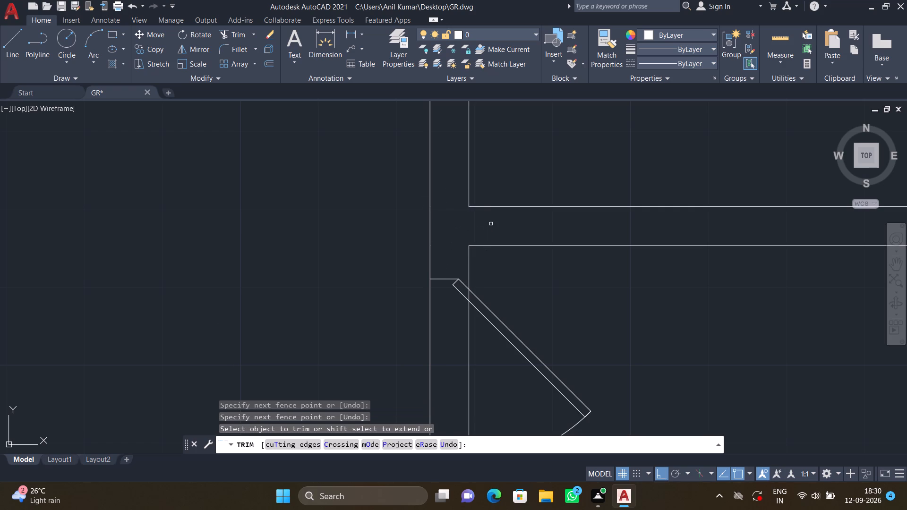
pyautogui.press('Return')
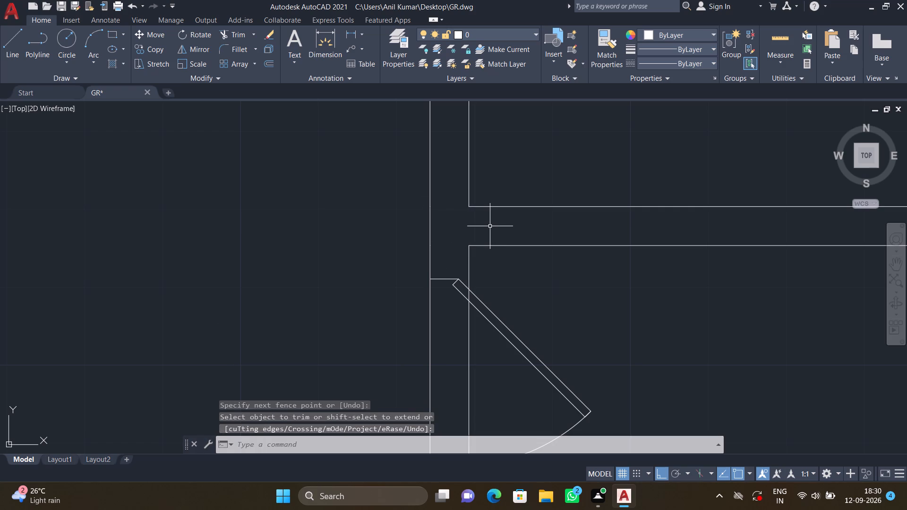
# Move the central wall's lower door up about 3.9" to meet the partition below the two small rooms.
pyautogui.scroll(-1, 481, 236)
pyautogui.scroll(-1, 470, 273)
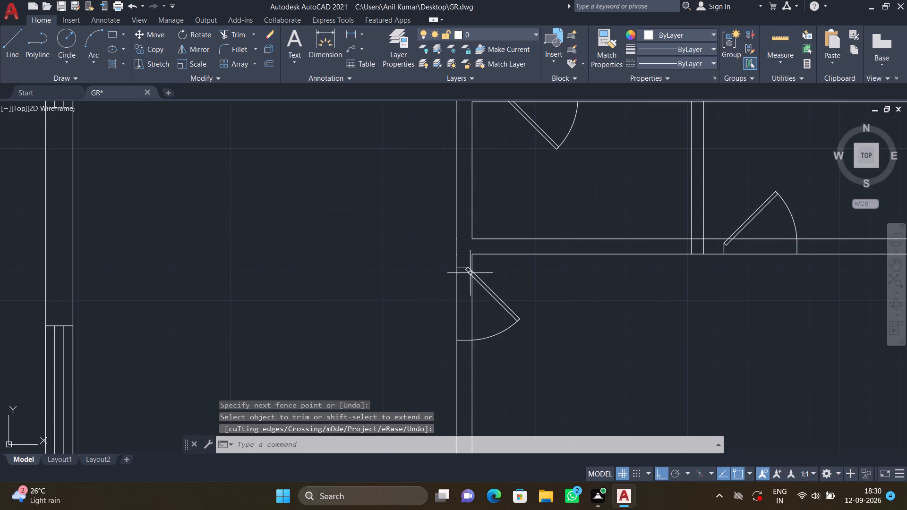
pyautogui.scroll(2, 473, 261)
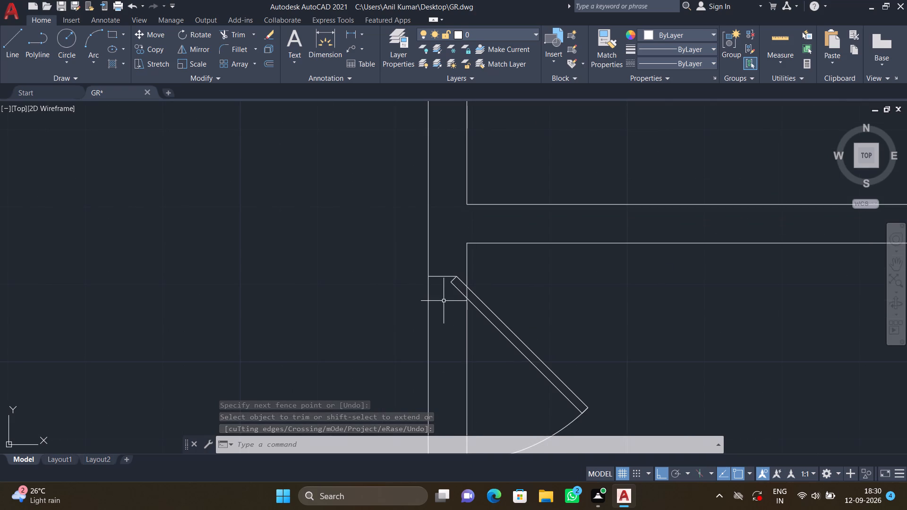
pyautogui.moveTo(444, 299); pyautogui.dragTo(433, 234, button='middle')
pyautogui.scroll(-3, 431, 279)
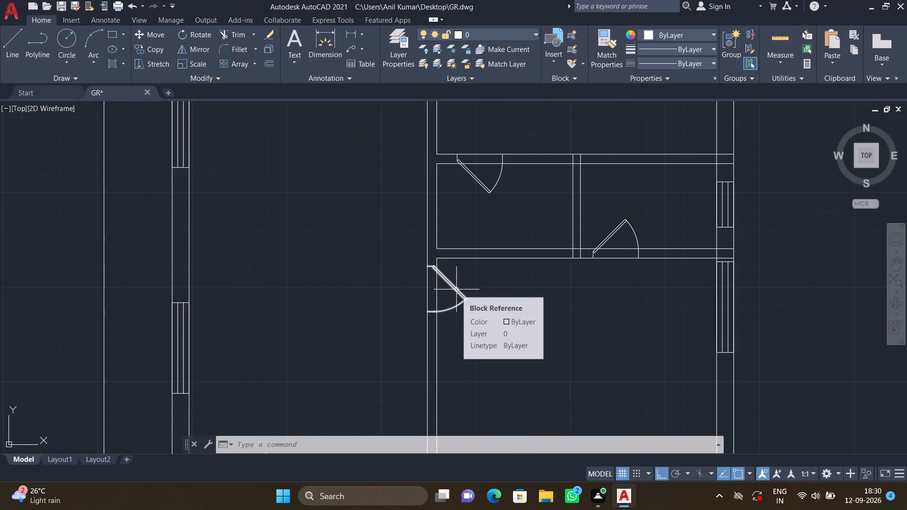
pyautogui.press('m')
pyautogui.press('Return')
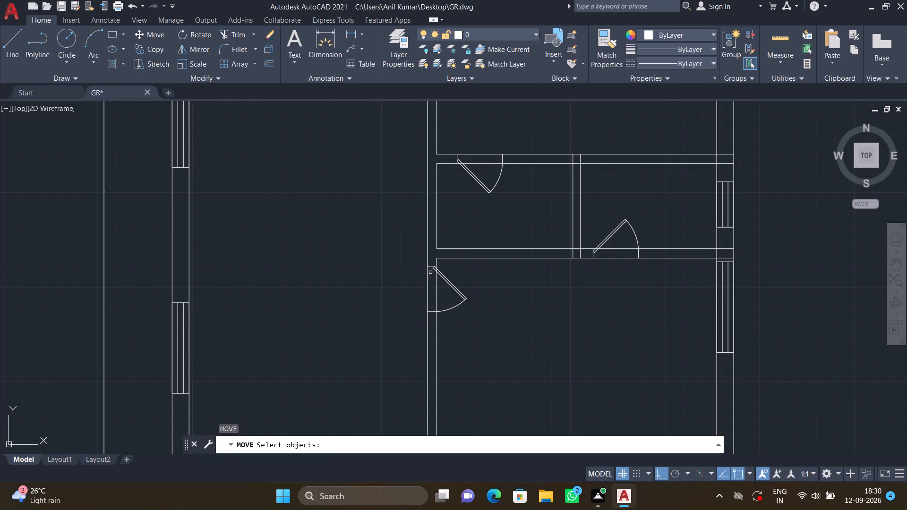
pyautogui.scroll(2, 430, 270)
pyautogui.click(427, 259)
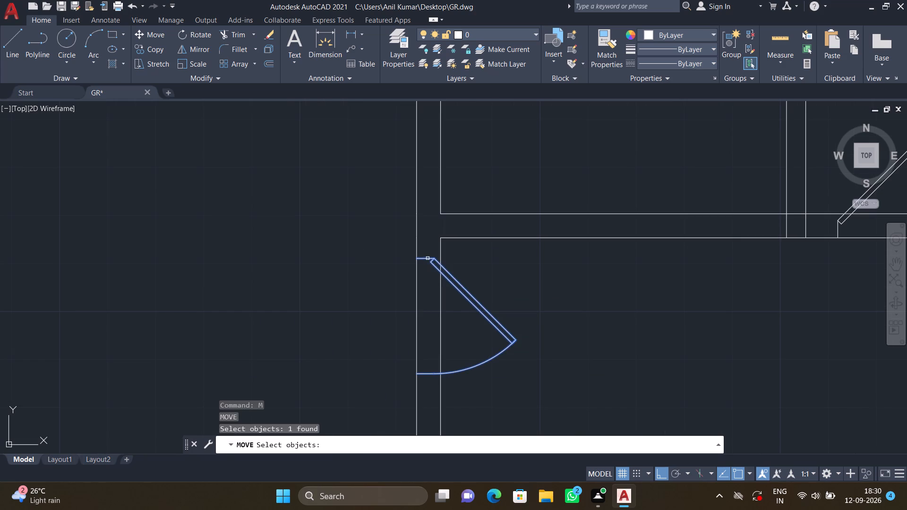
pyautogui.press('Return')
pyautogui.scroll(2, 422, 261)
pyautogui.click(407, 255)
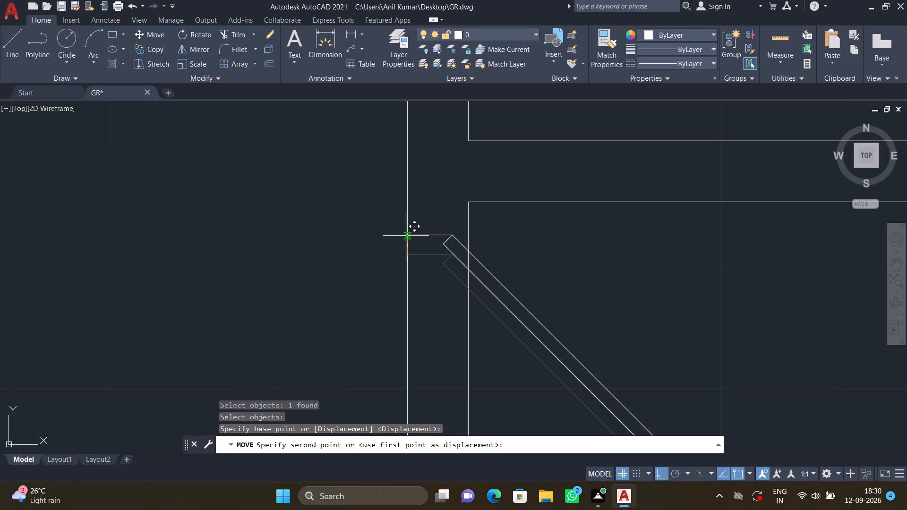
pyautogui.click(418, 204)
pyautogui.scroll(-2, 428, 212)
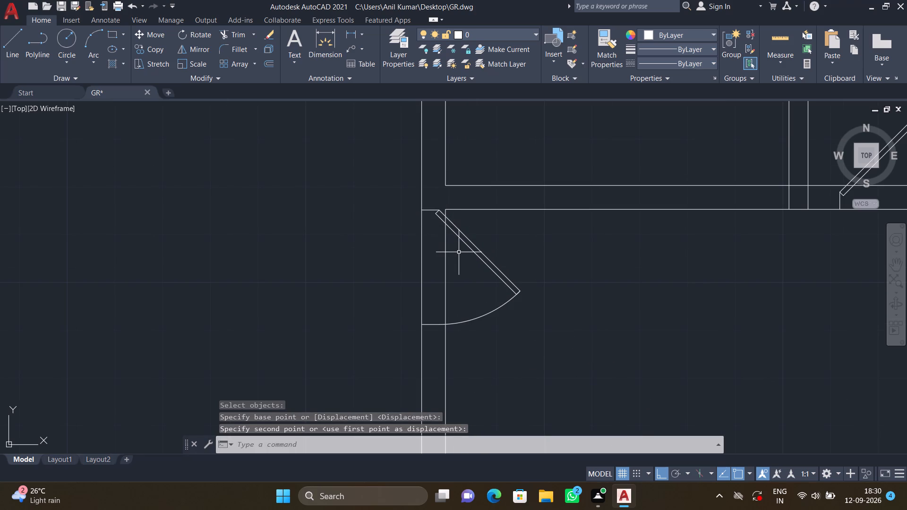
# Extend the lower line of the partition below the two small rooms to the central wall's left line.
pyautogui.press('e')
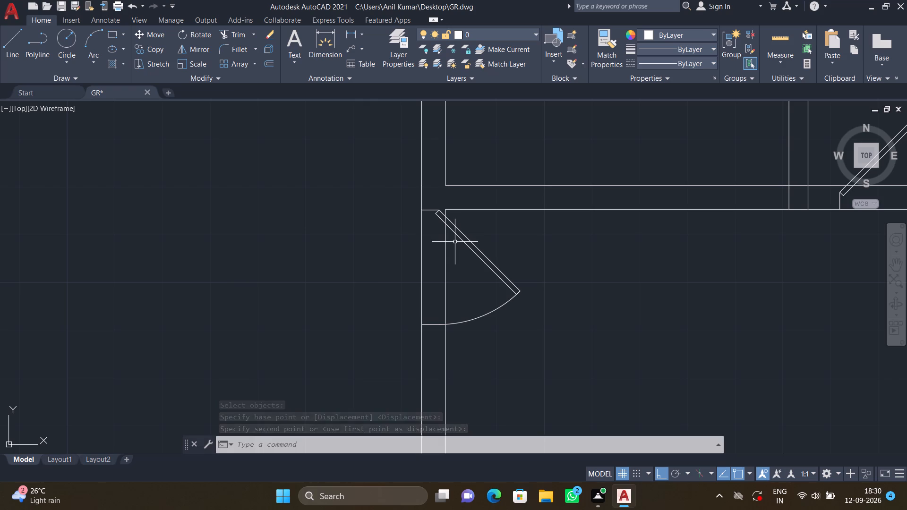
pyautogui.press('x')
pyautogui.press('Return')
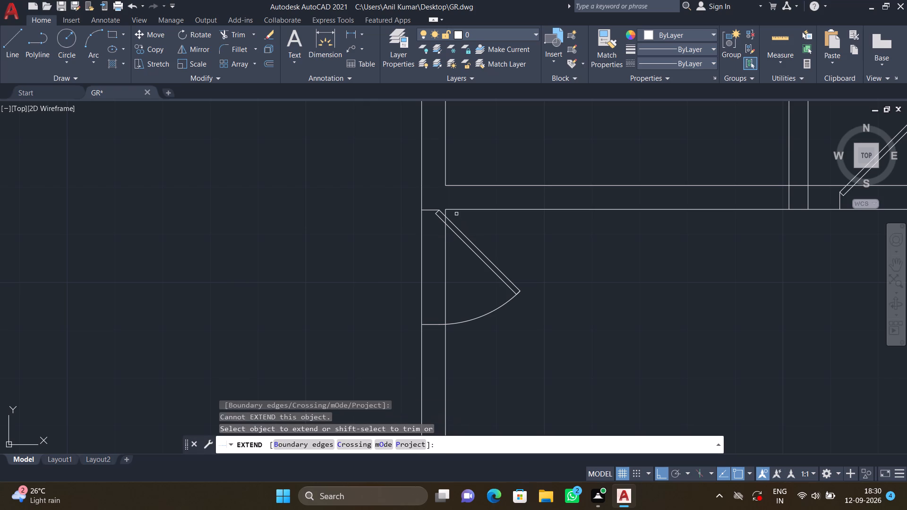
pyautogui.click(454, 210)
pyautogui.press('Return')
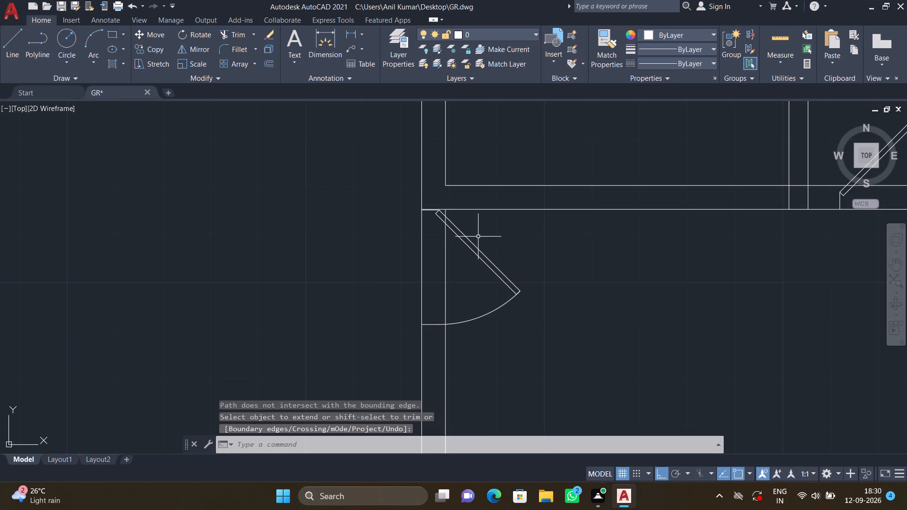
pyautogui.scroll(-2, 478, 237)
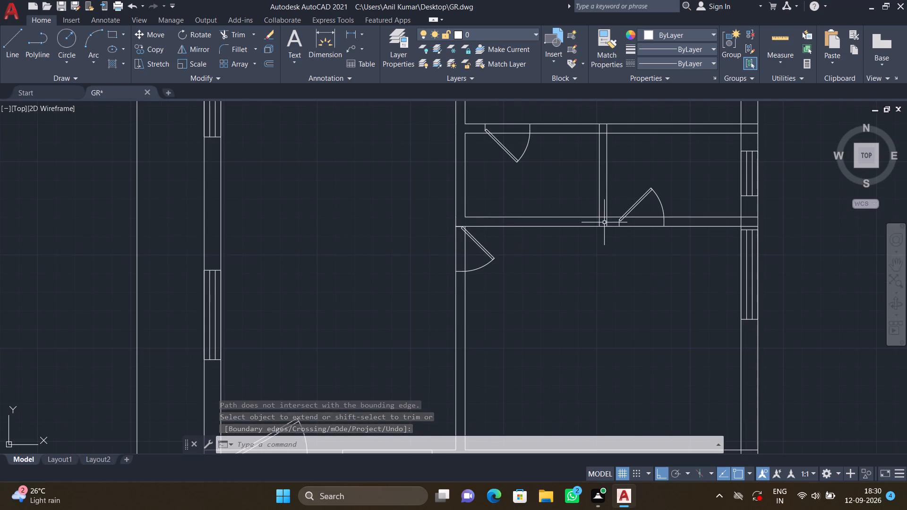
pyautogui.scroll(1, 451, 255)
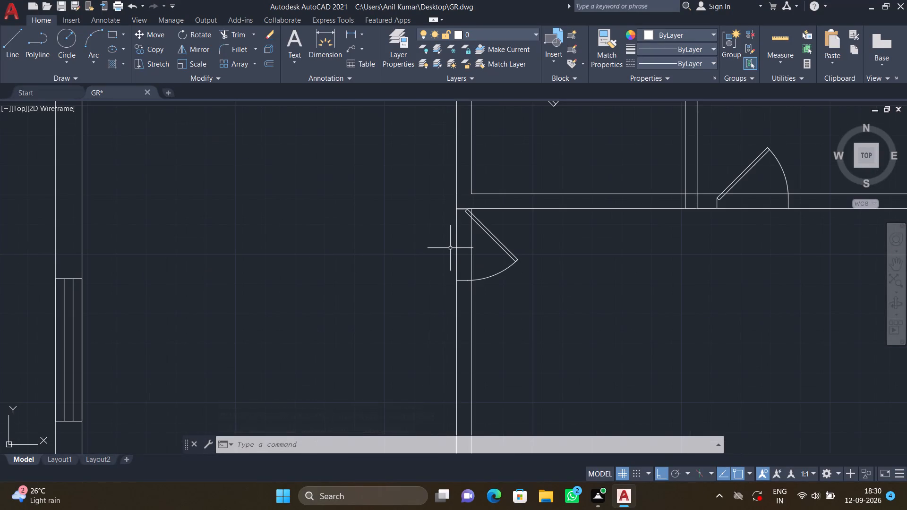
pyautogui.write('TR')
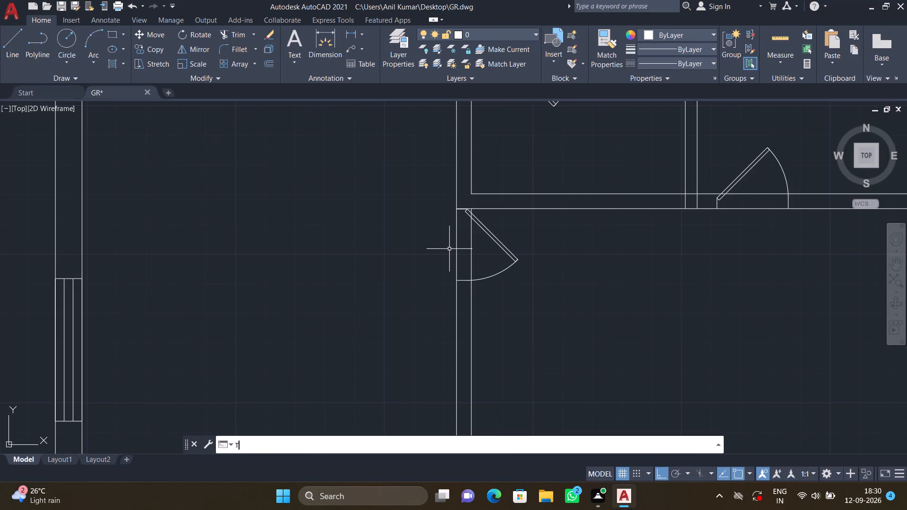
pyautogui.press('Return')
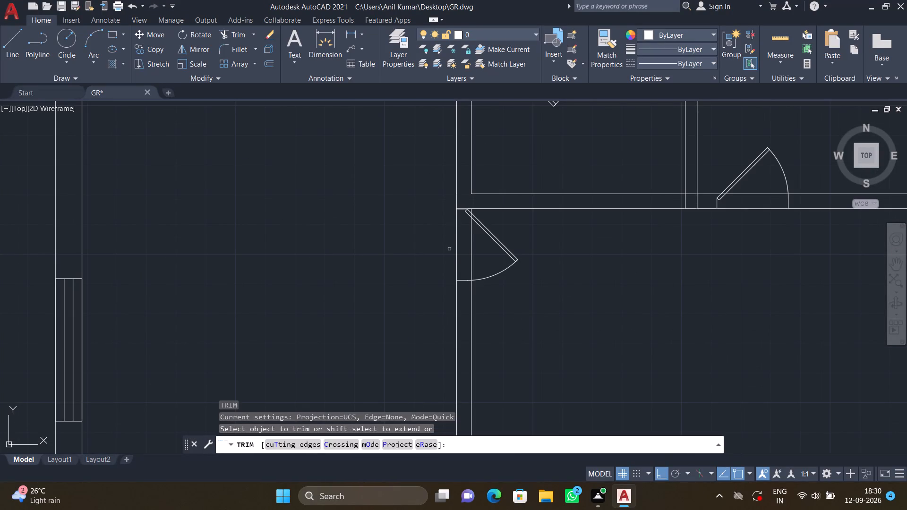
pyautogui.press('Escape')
# Draw a jamb line across the central wall at the lower end of the moved door's opening.
pyautogui.scroll(-1, 449, 251)
pyautogui.moveTo(453, 272); pyautogui.dragTo(443, 222, button='middle')
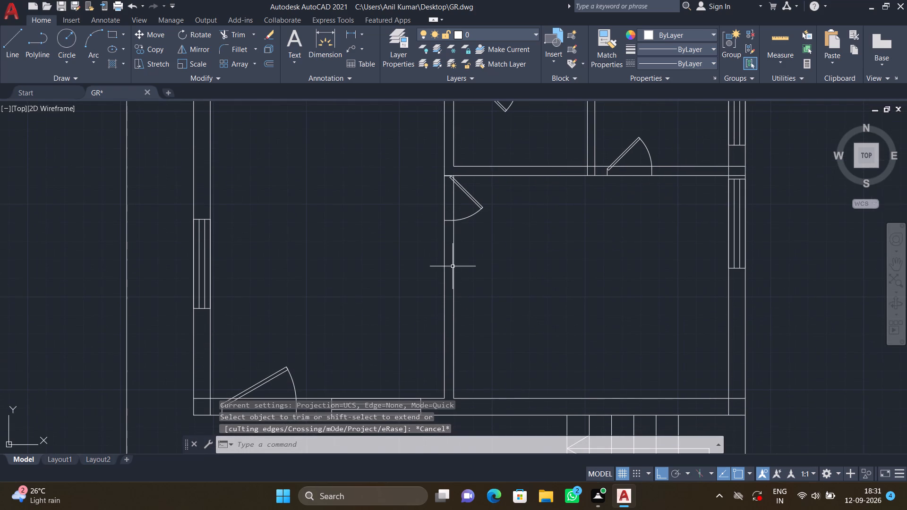
pyautogui.scroll(2, 438, 238)
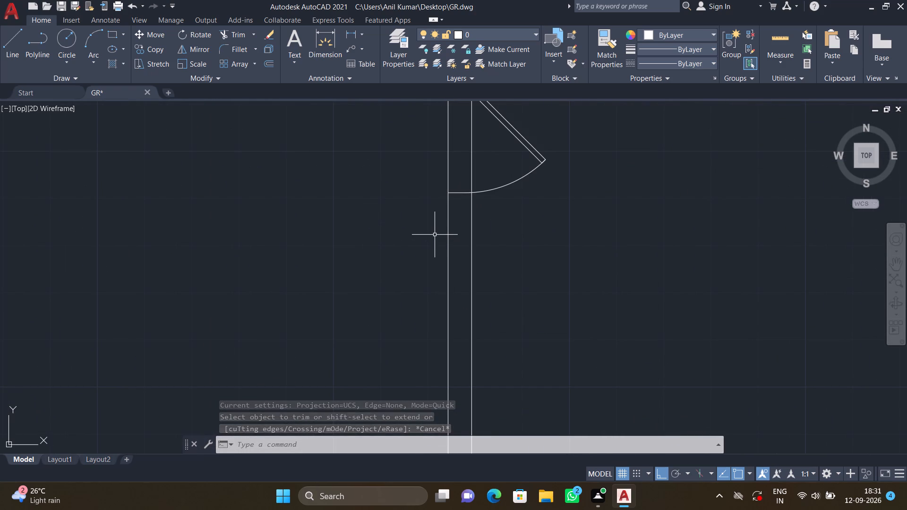
pyautogui.press('l')
pyautogui.press('Return')
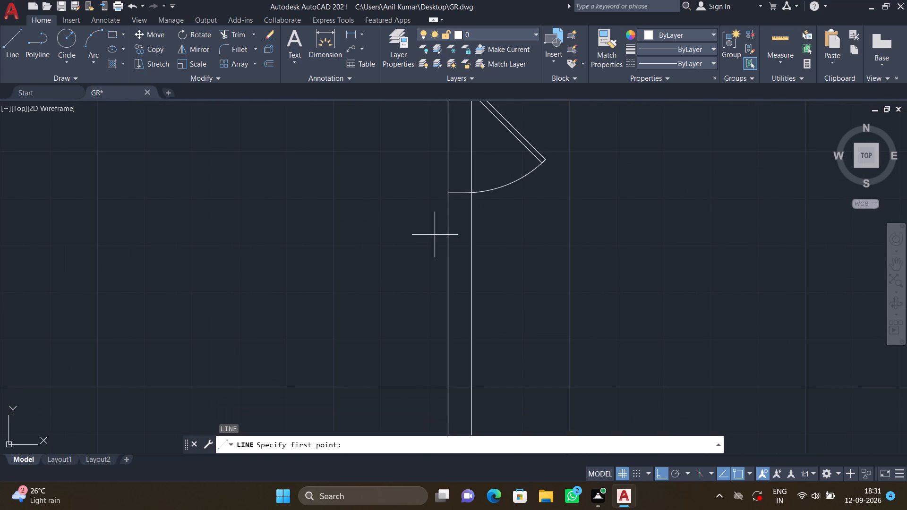
pyautogui.scroll(1, 443, 212)
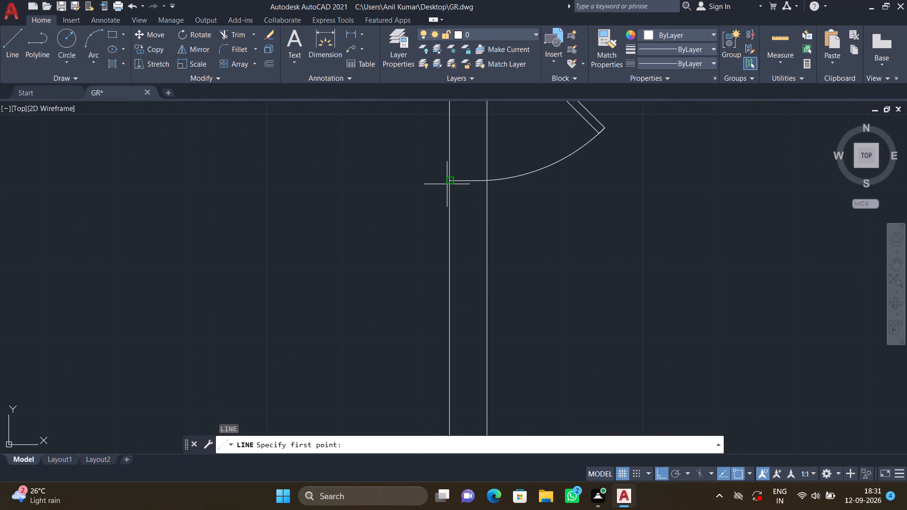
pyautogui.click(450, 180)
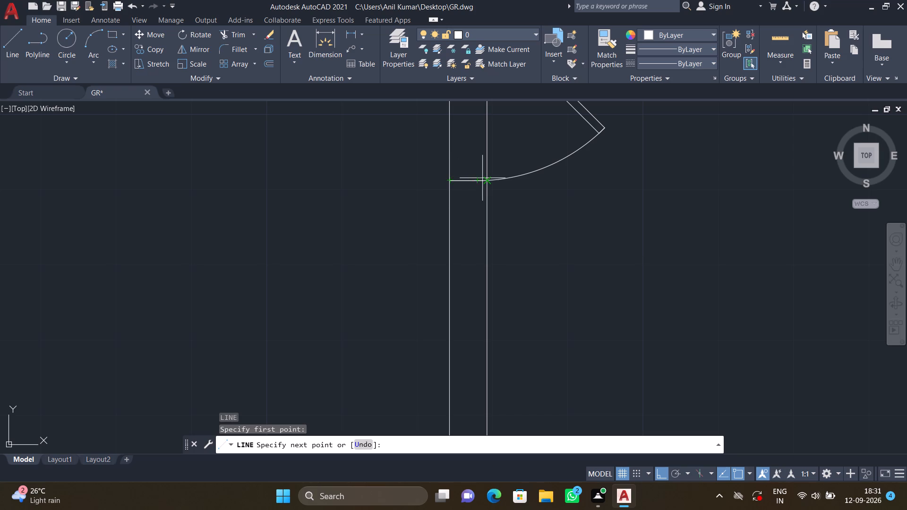
pyautogui.click(484, 181)
pyautogui.press('Return')
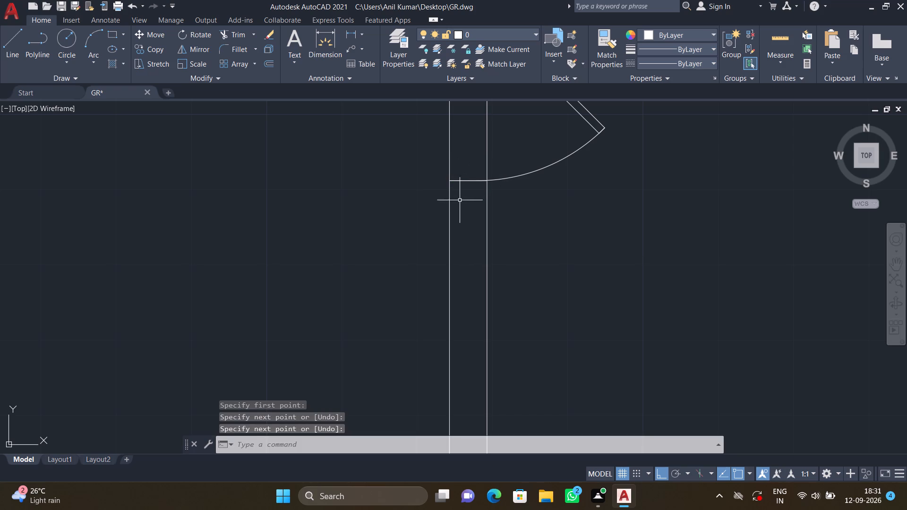
# Trim away the central wall's left line running from the upper door through the lower door opening to the bottom wall.
pyautogui.scroll(-1, 450, 226)
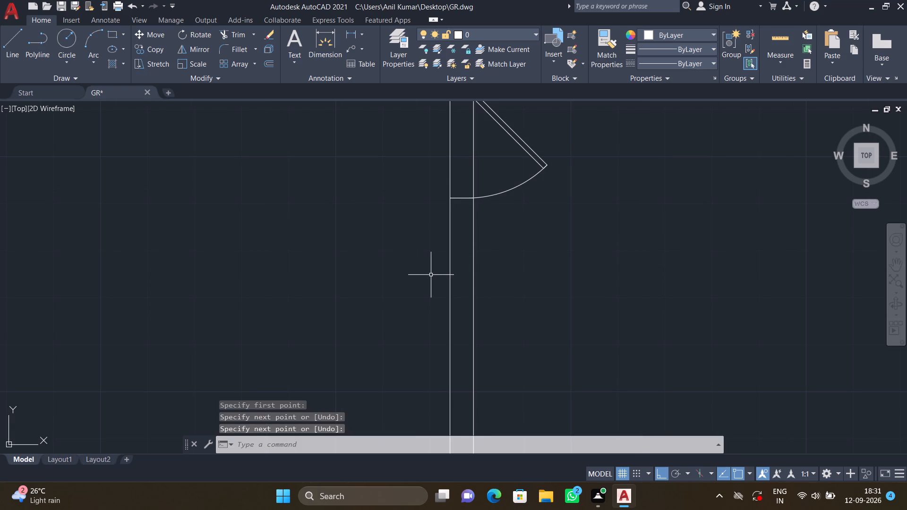
pyautogui.write('TR')
pyautogui.press('Return')
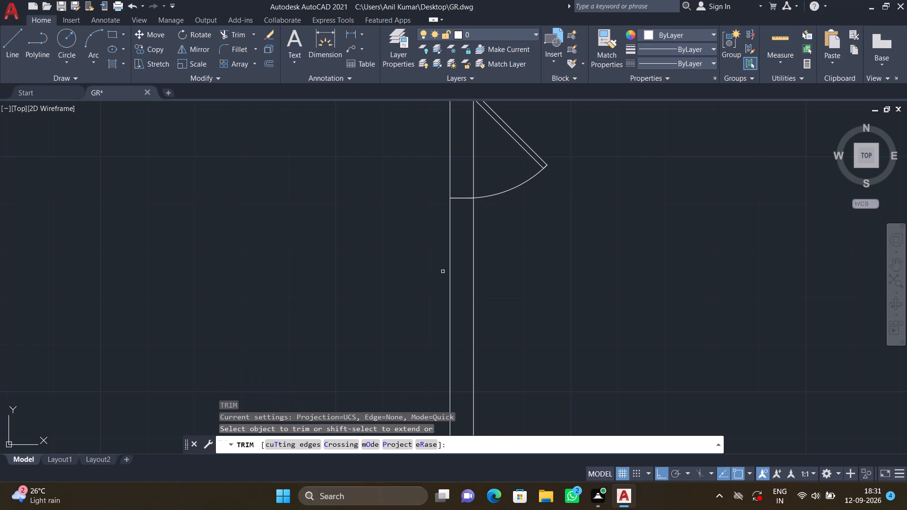
pyautogui.scroll(2, 450, 275)
pyautogui.click(438, 273)
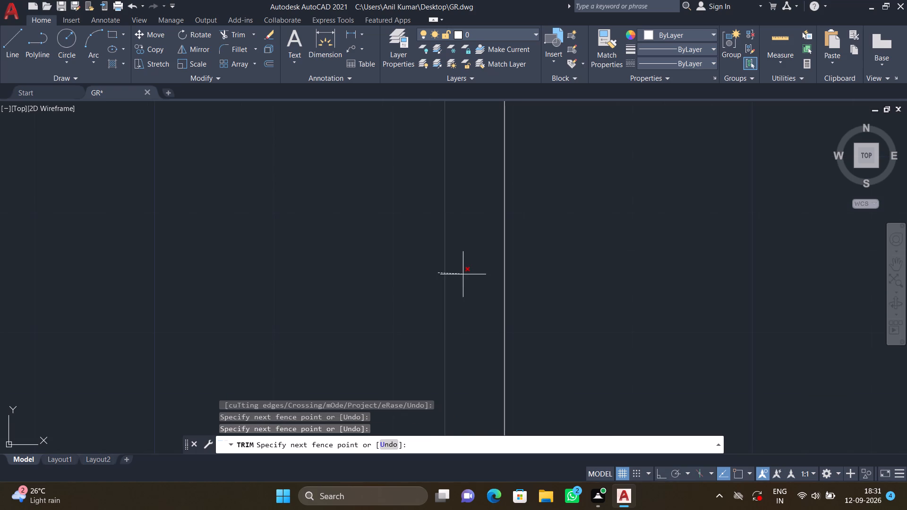
pyautogui.click(463, 274)
pyautogui.scroll(-2, 462, 273)
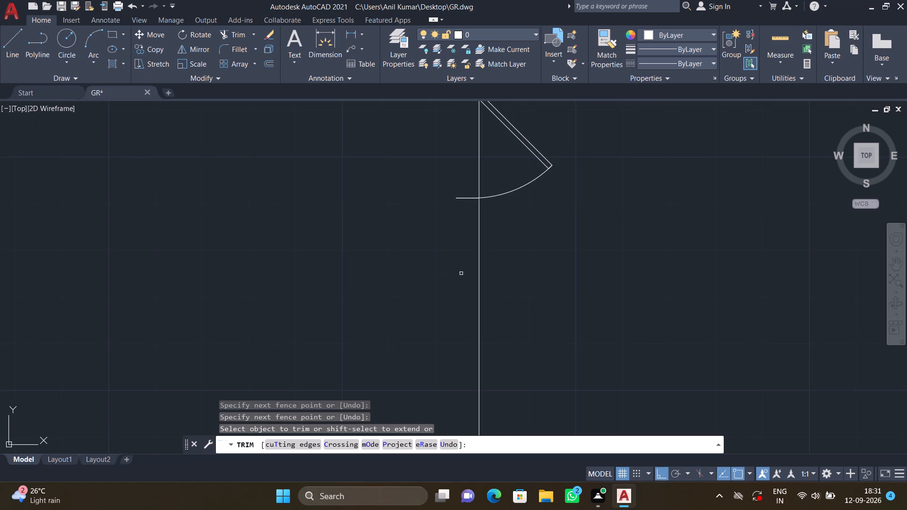
pyautogui.press('Return')
# Redraw the central wall's left line, about 10'-8.6" long, from the upper door's lower jamb to the lower door's top corner.
pyautogui.scroll(-2, 461, 273)
pyautogui.moveTo(457, 270); pyautogui.dragTo(456, 280, button='middle')
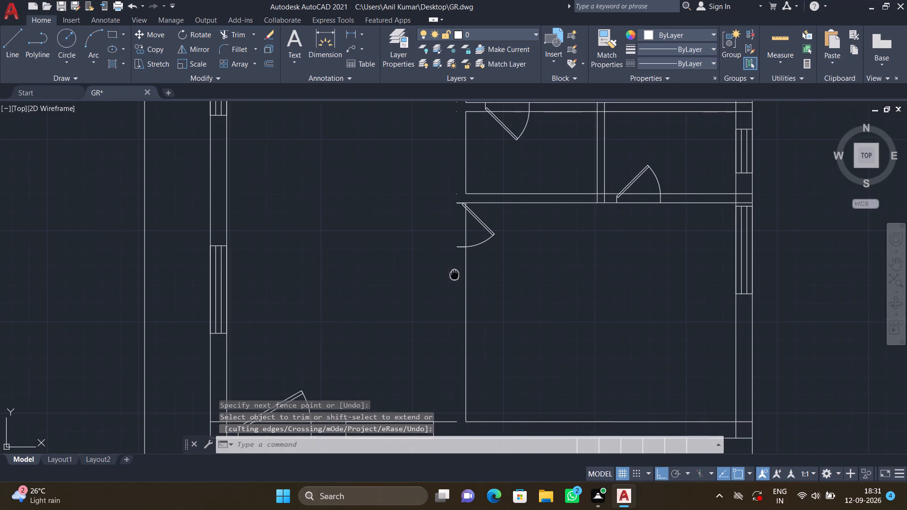
pyautogui.moveTo(456, 280); pyautogui.dragTo(486, 390, button='middle')
pyautogui.scroll(-1, 439, 206)
pyautogui.moveTo(447, 194); pyautogui.dragTo(470, 363, button='middle')
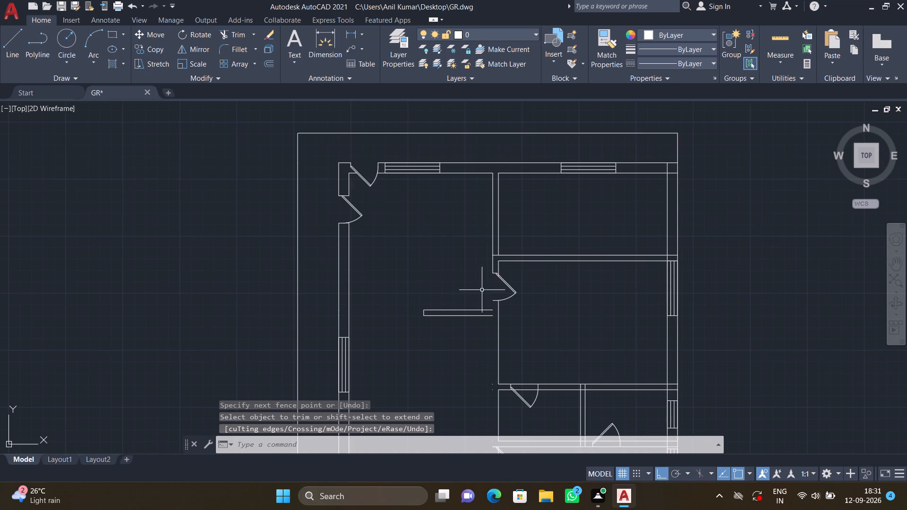
pyautogui.scroll(2, 487, 281)
pyautogui.press('l')
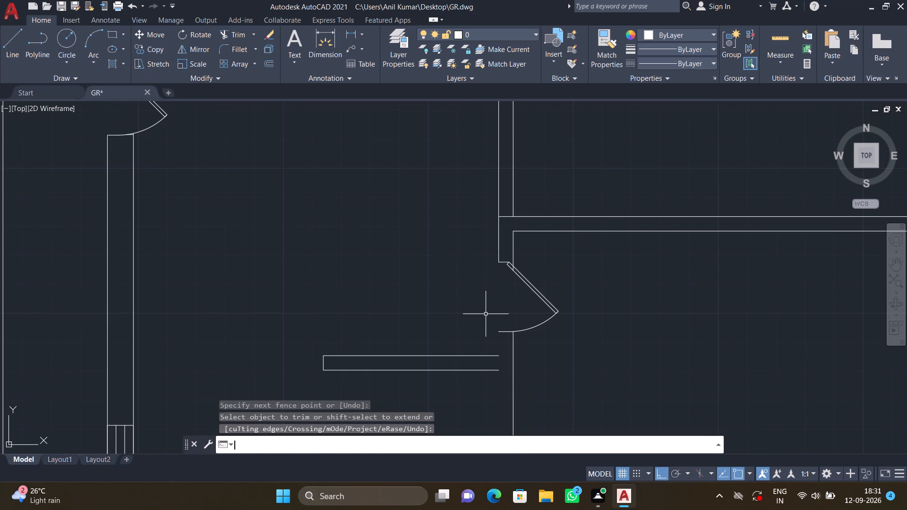
pyautogui.press('Return')
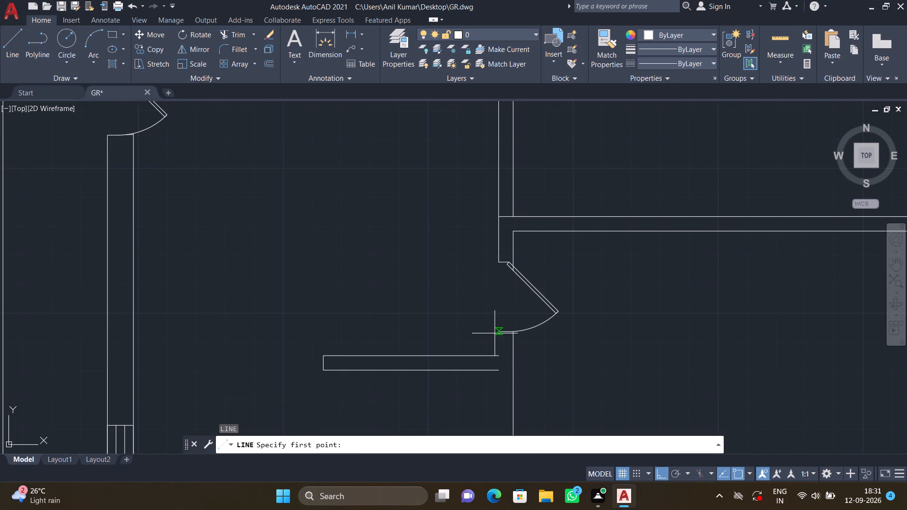
pyautogui.click(496, 331)
pyautogui.scroll(-1, 500, 378)
pyautogui.moveTo(500, 378); pyautogui.dragTo(498, 375, button='middle')
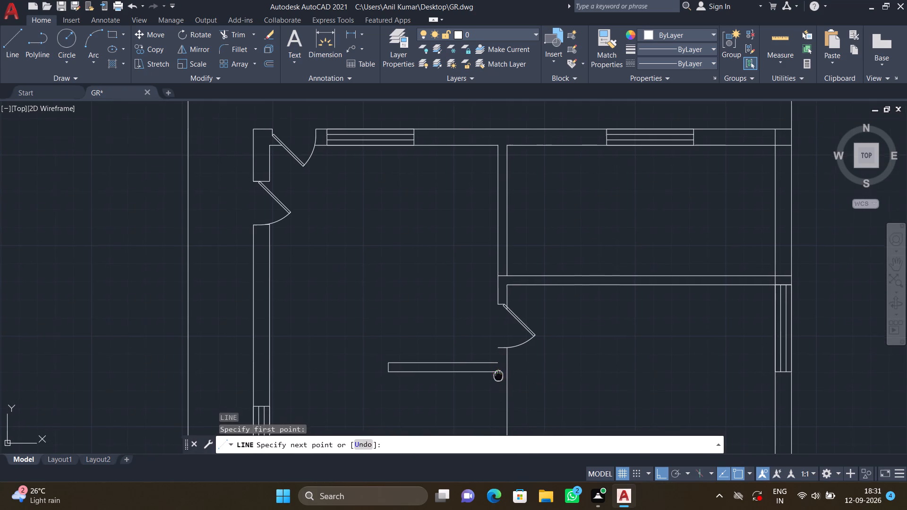
pyautogui.moveTo(498, 375); pyautogui.dragTo(463, 197, button='middle')
pyautogui.moveTo(441, 321); pyautogui.dragTo(441, 221, button='middle')
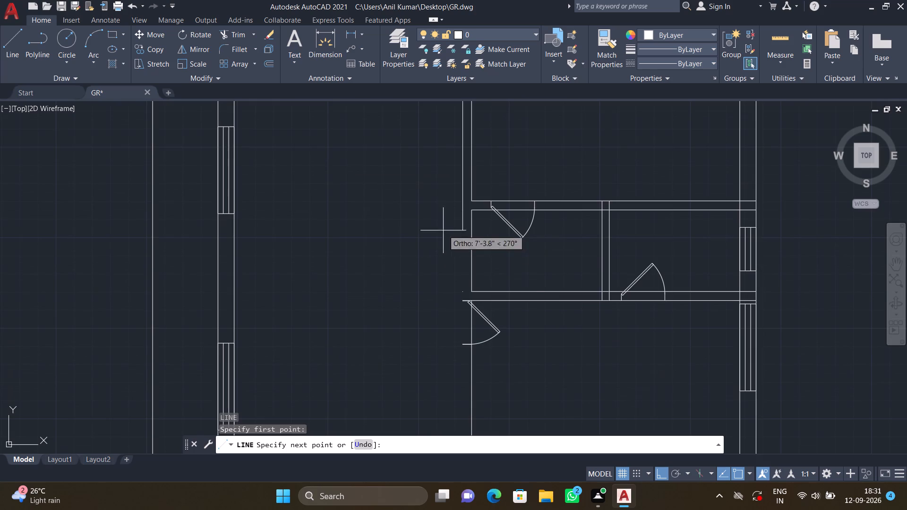
pyautogui.scroll(2, 453, 297)
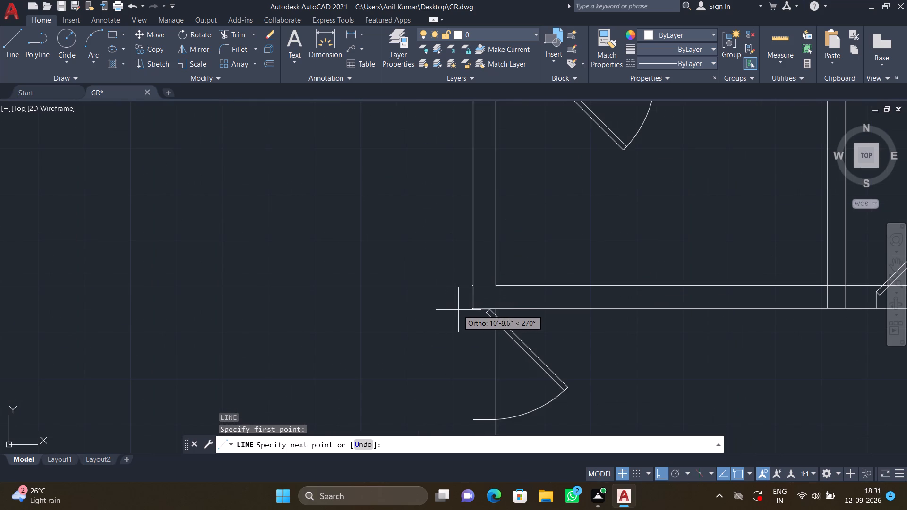
pyautogui.click(473, 308)
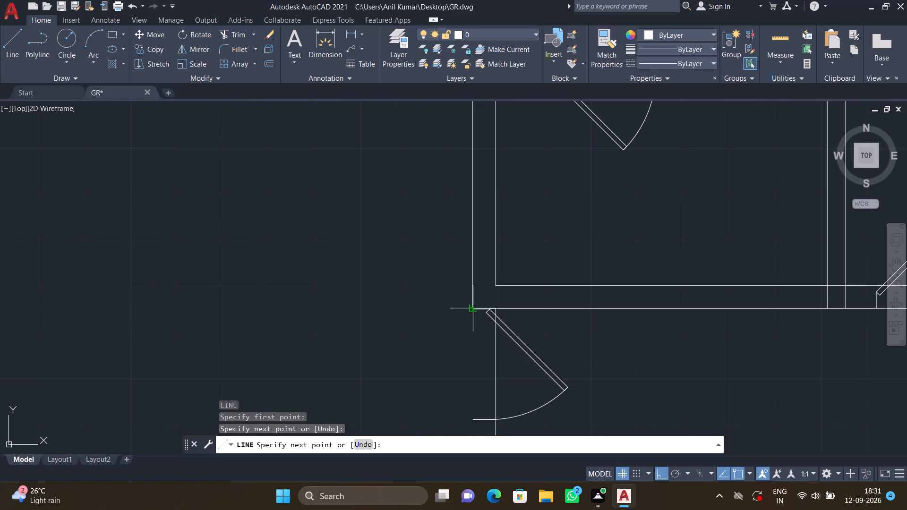
pyautogui.hotkey('shift', 'Return')
# Draw the central wall's left line from the lower door's lower jamb down to the bottom wall's inner line.
pyautogui.scroll(-2, 476, 335)
pyautogui.moveTo(469, 363); pyautogui.dragTo(469, 362, button='middle')
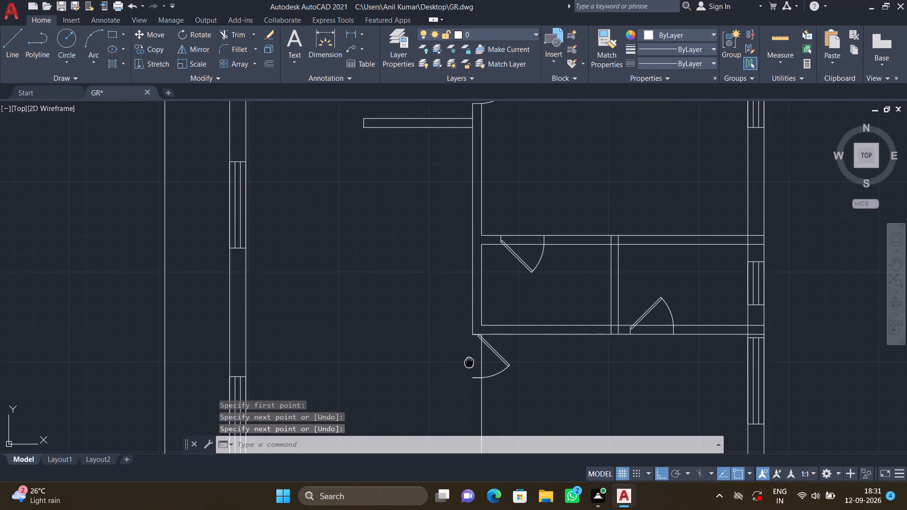
pyautogui.moveTo(469, 362); pyautogui.dragTo(456, 242, button='middle')
pyautogui.press('l')
pyautogui.press('Return')
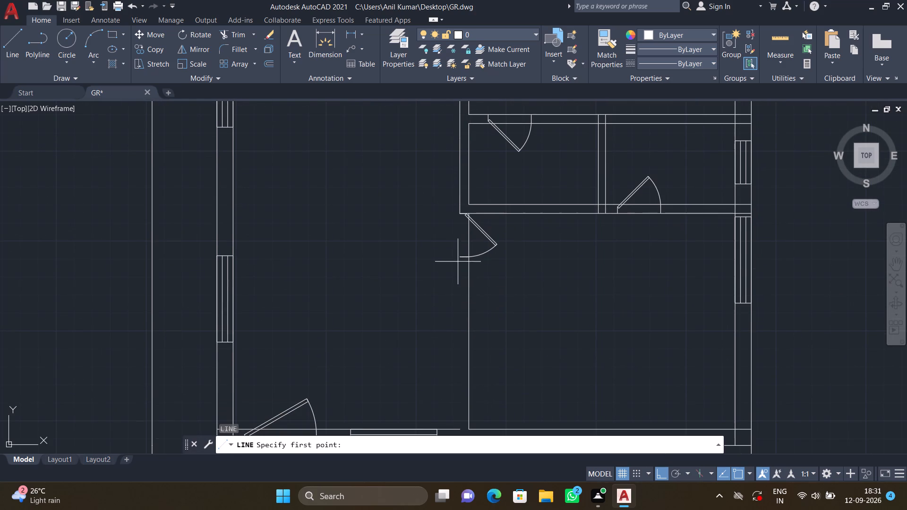
pyautogui.moveTo(458, 259); pyautogui.dragTo(460, 265)
pyautogui.scroll(-2, 461, 336)
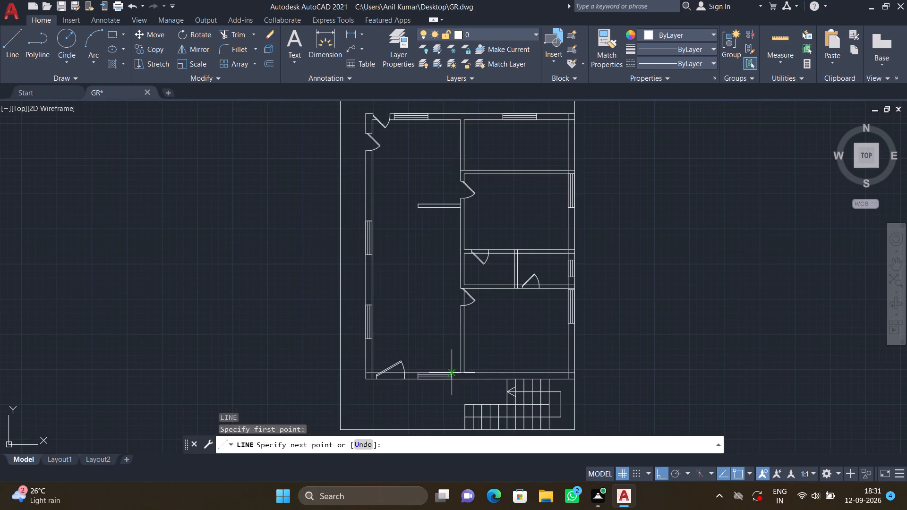
pyautogui.moveTo(451, 370); pyautogui.dragTo(474, 278, button='middle')
pyautogui.scroll(2, 479, 290)
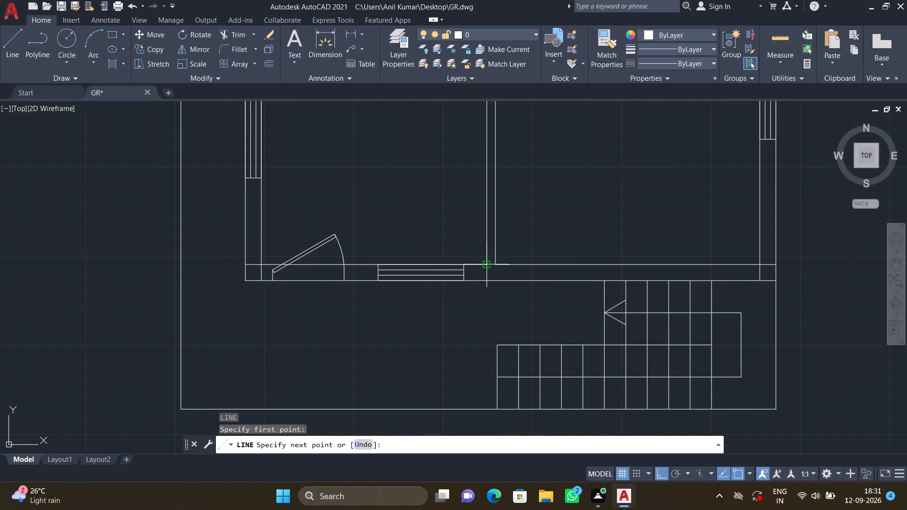
pyautogui.scroll(3, 487, 266)
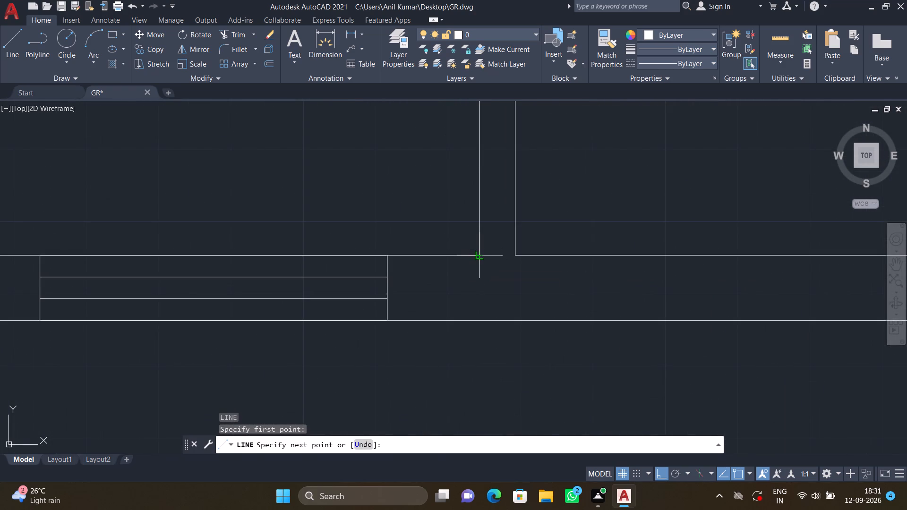
pyautogui.click(481, 258)
pyautogui.press('Return')
pyautogui.scroll(-4, 491, 257)
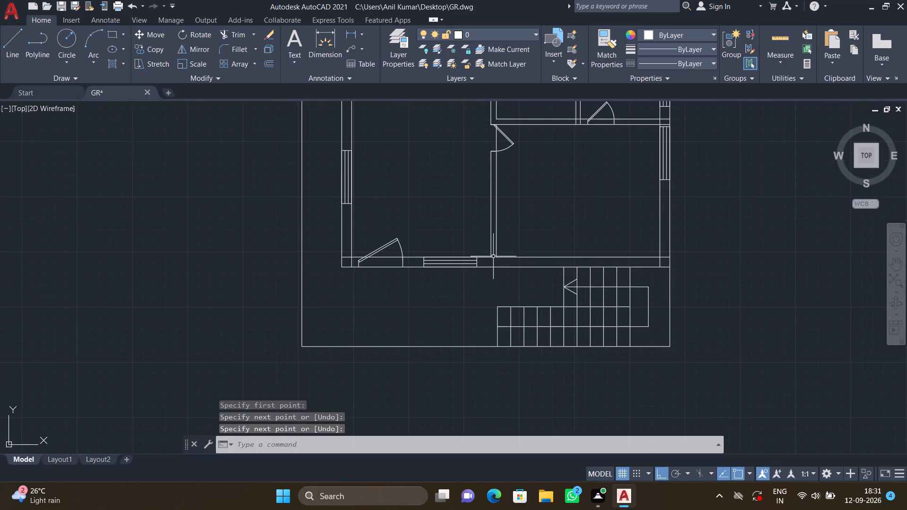
# Trim the central wall's right line across the lower door opening, including the short pieces at the door leaf.
pyautogui.moveTo(498, 236); pyautogui.dragTo(497, 279, button='middle')
pyautogui.scroll(3, 481, 168)
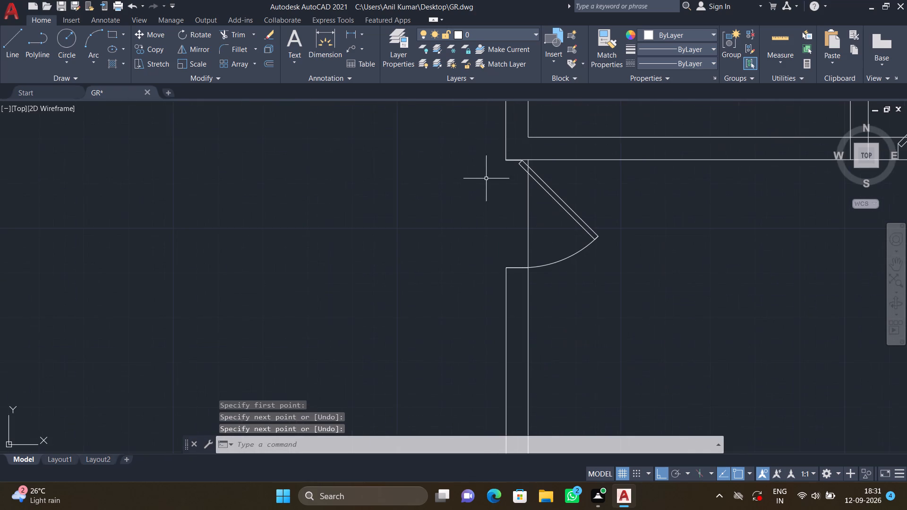
pyautogui.write('TR')
pyautogui.press('Return')
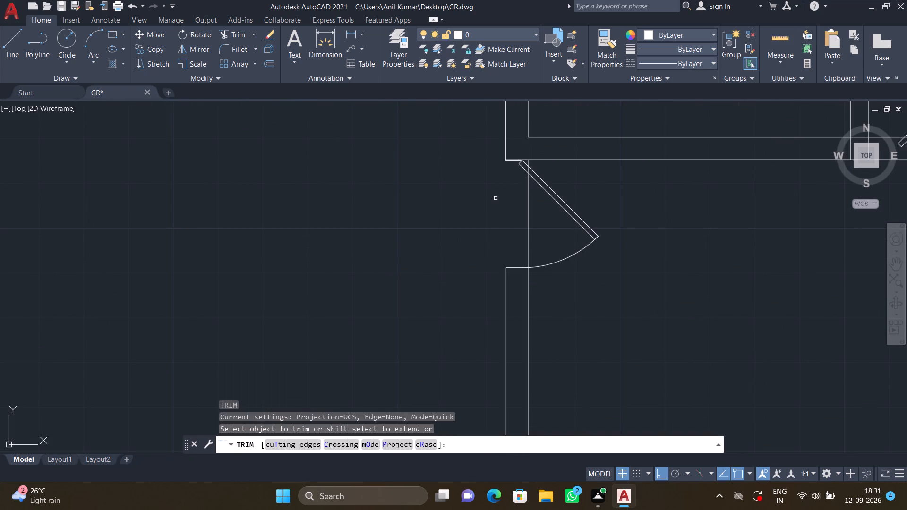
pyautogui.click(519, 219)
pyautogui.click(544, 215)
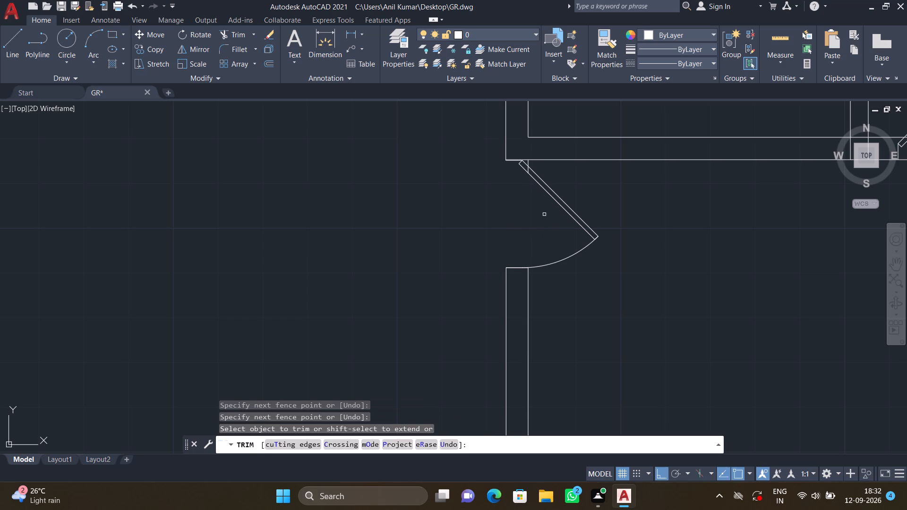
pyautogui.scroll(2, 522, 158)
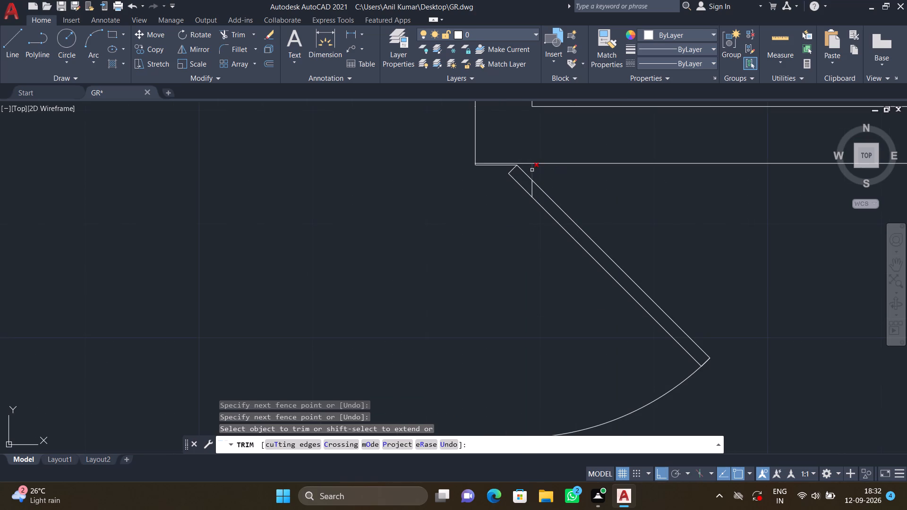
pyautogui.click(532, 170)
pyautogui.click(531, 186)
pyautogui.scroll(-2, 599, 202)
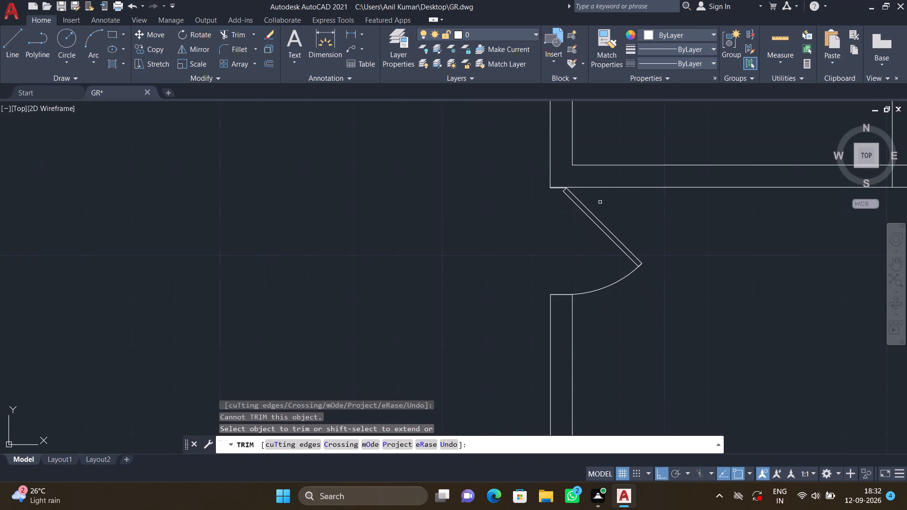
# Trim the excess line end where the lower door's swing arc meets its lower jamb.
pyautogui.scroll(-2, 687, 258)
pyautogui.moveTo(682, 299); pyautogui.dragTo(597, 246, button='middle')
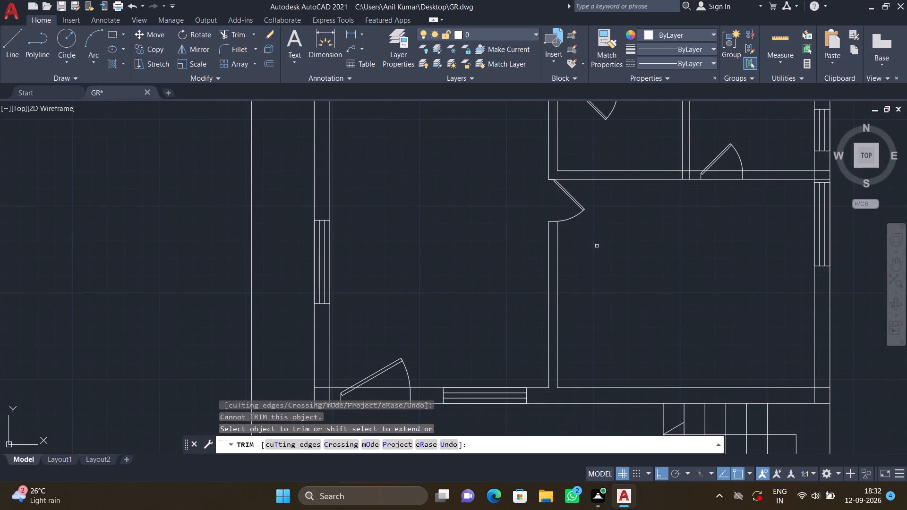
pyautogui.scroll(7, 546, 220)
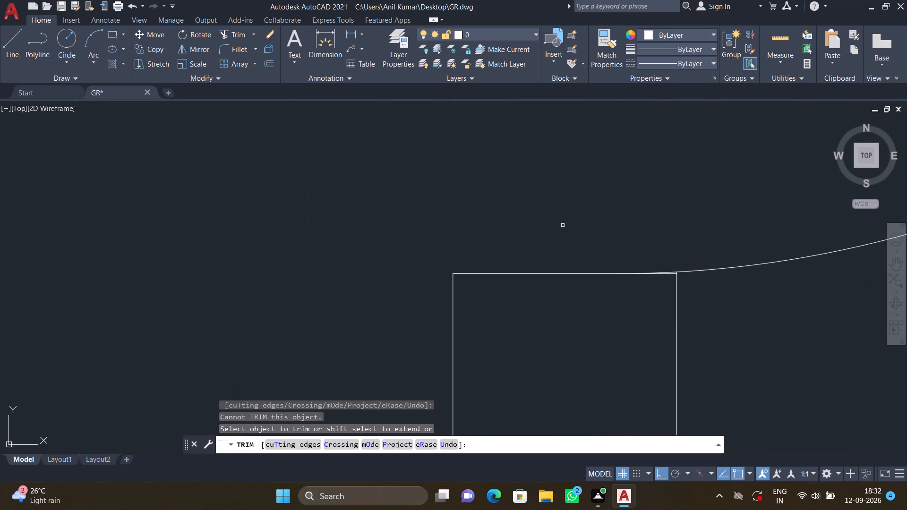
pyautogui.scroll(2, 646, 279)
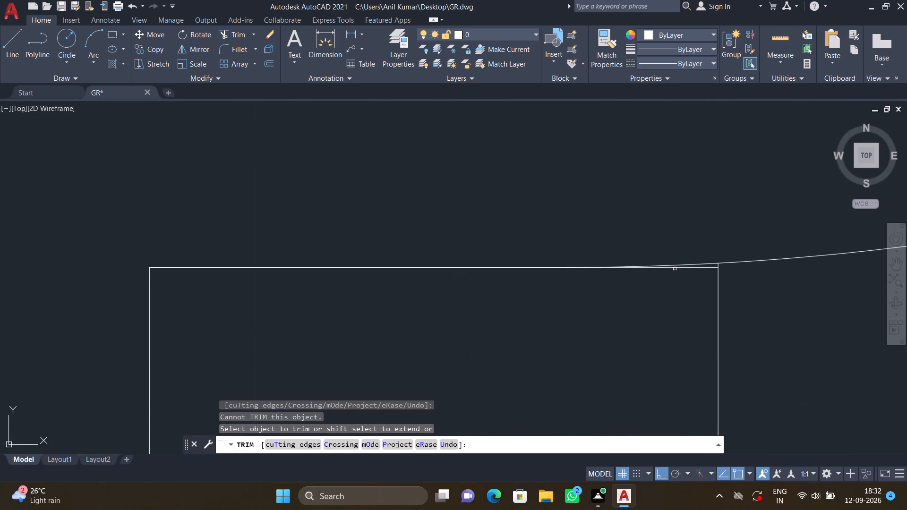
pyautogui.click(677, 268)
pyautogui.scroll(-3, 674, 303)
pyautogui.scroll(-3, 749, 353)
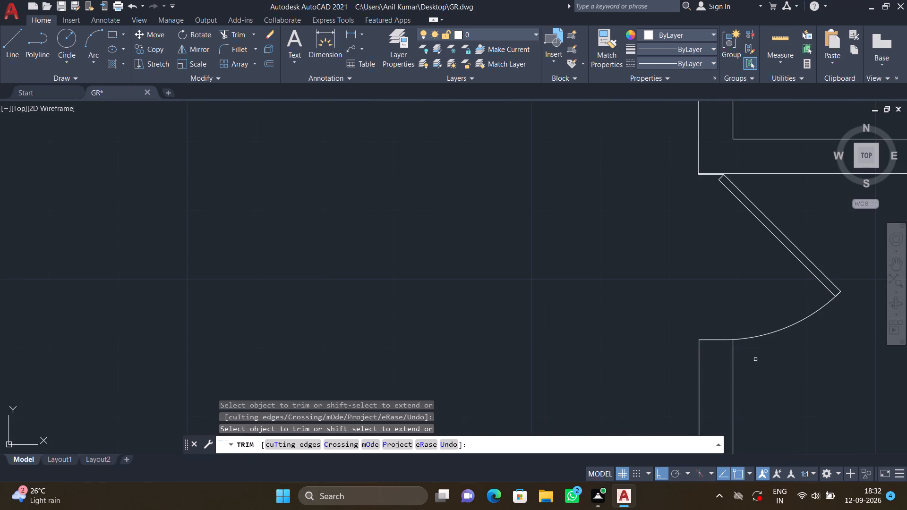
# Trim the bottom wall's inner and outer lines across the opening of the entrance door near the bottom-left corner.
pyautogui.scroll(-1, 761, 365)
pyautogui.middleClick(763, 372)
pyautogui.scroll(-1, 762, 371)
pyautogui.scroll(1, 736, 254)
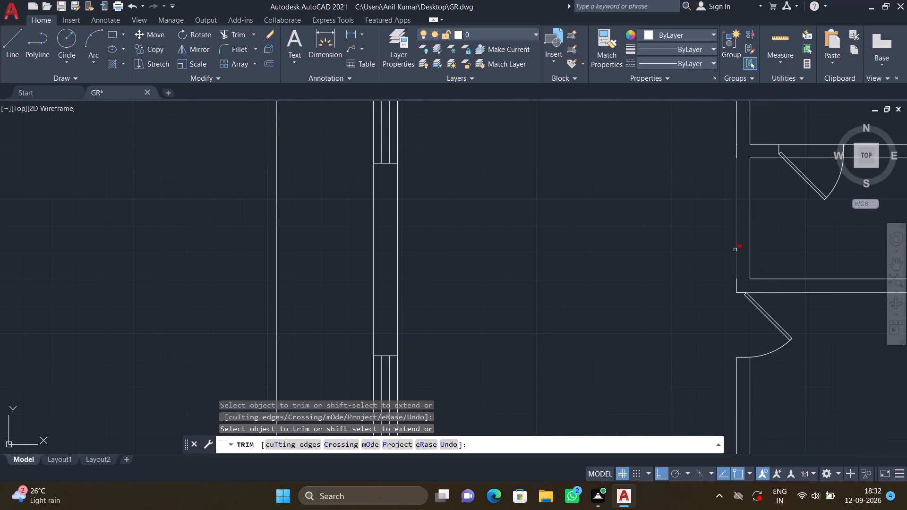
pyautogui.scroll(3, 737, 327)
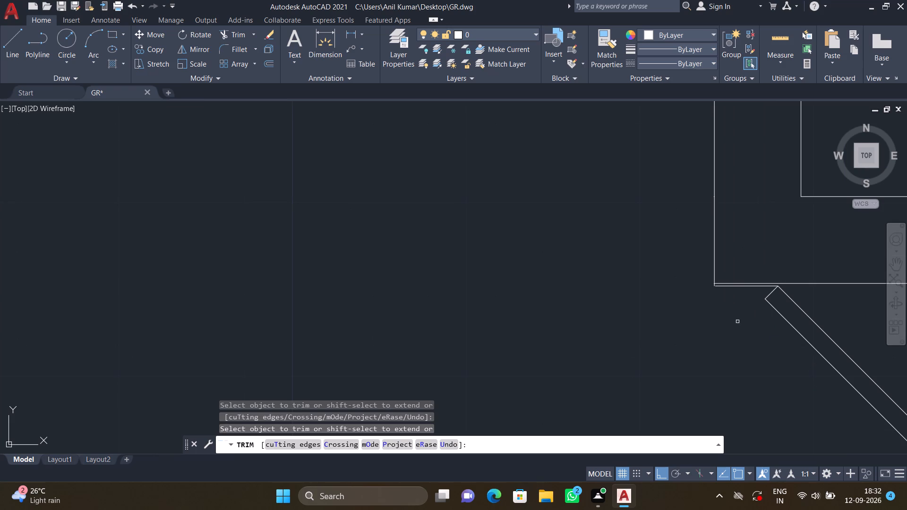
pyautogui.scroll(-2, 738, 311)
pyautogui.moveTo(706, 323); pyautogui.dragTo(655, 260, button='middle')
pyautogui.scroll(-1, 653, 257)
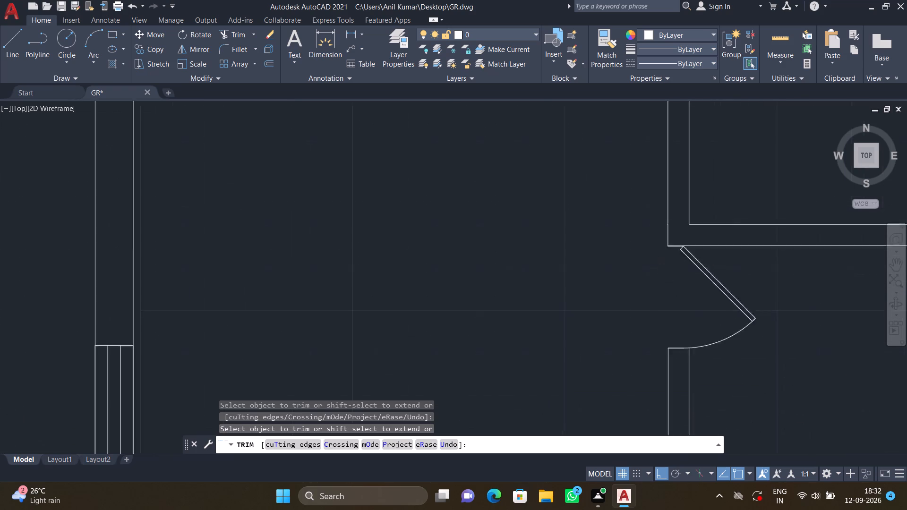
pyautogui.scroll(-4, 652, 256)
pyautogui.moveTo(613, 330); pyautogui.dragTo(531, 155, button='middle')
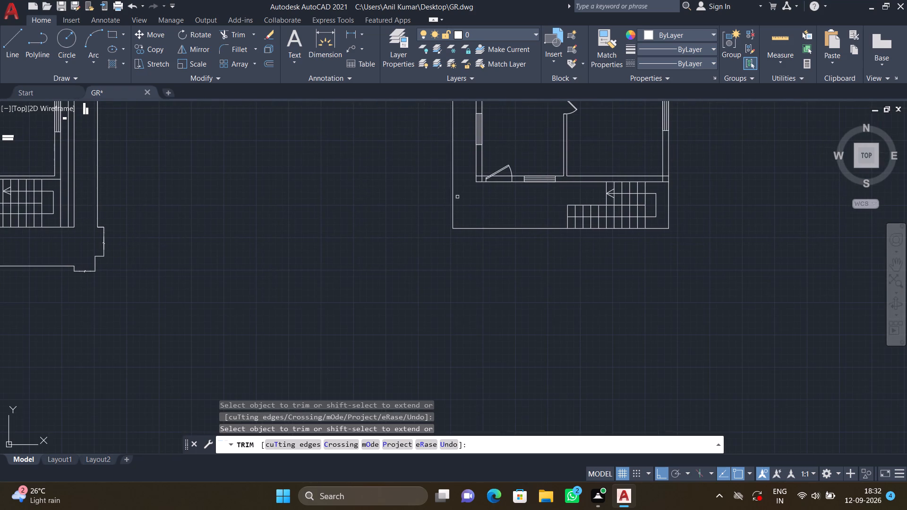
pyautogui.scroll(3, 492, 179)
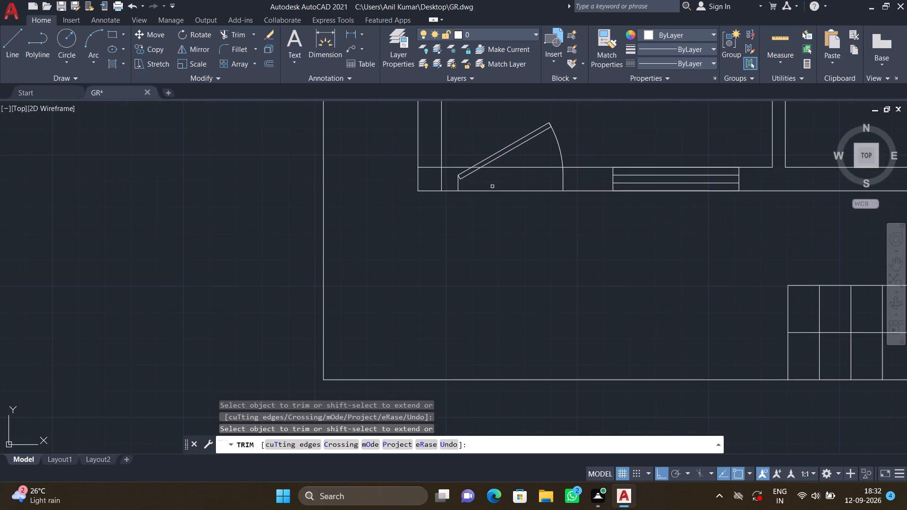
pyautogui.scroll(1, 491, 186)
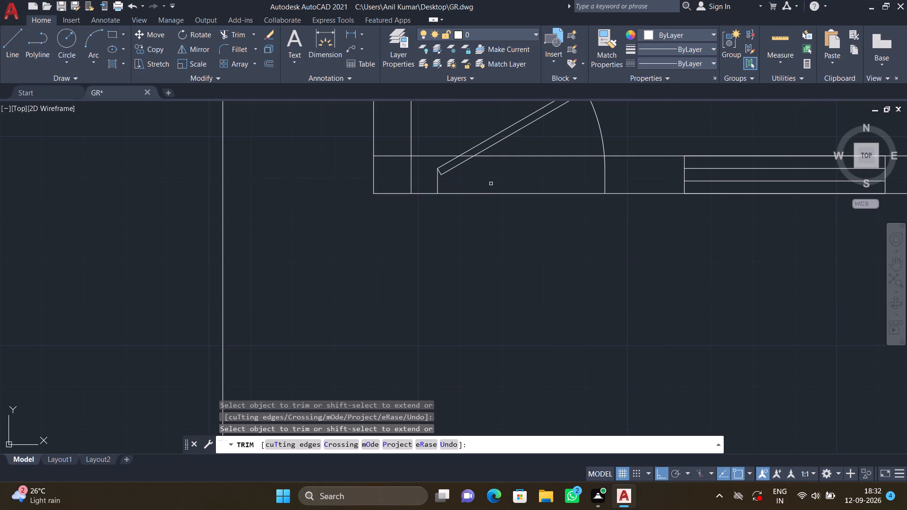
pyautogui.click(514, 148)
pyautogui.click(522, 167)
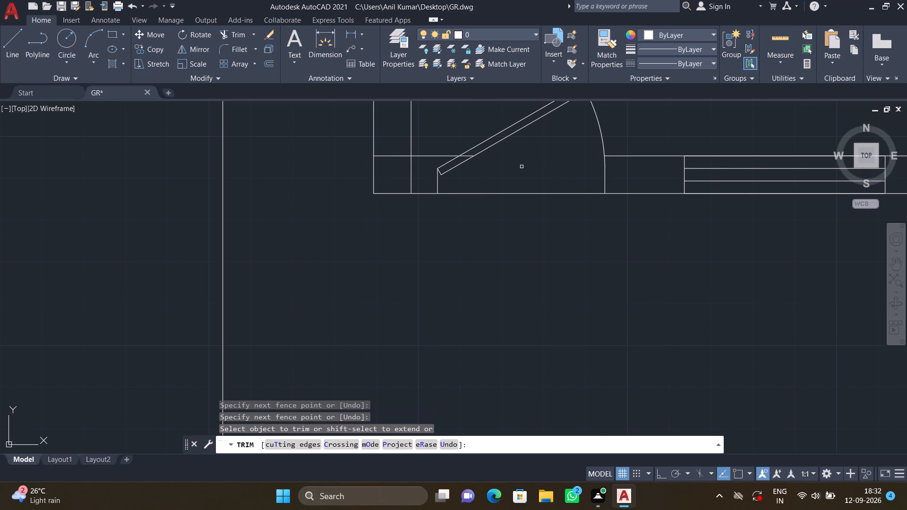
pyautogui.scroll(3, 458, 154)
pyautogui.click(479, 161)
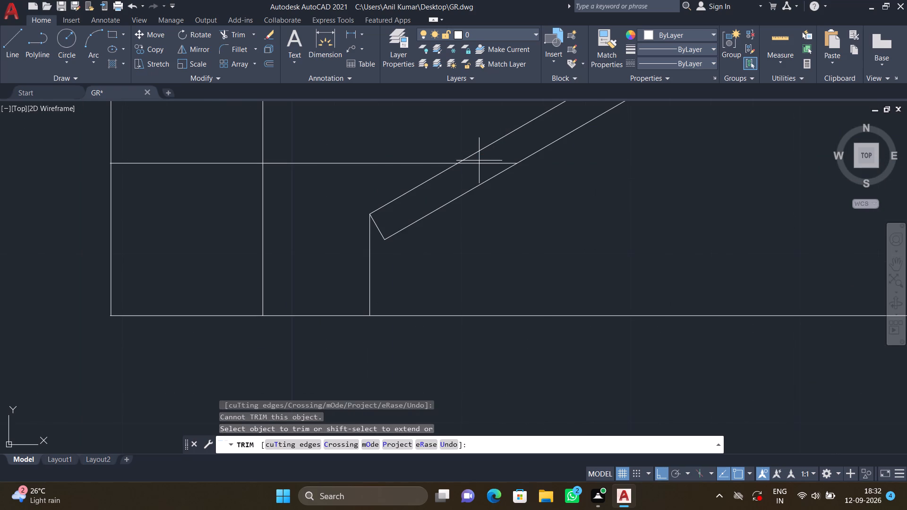
pyautogui.click(480, 169)
pyautogui.scroll(-2, 536, 205)
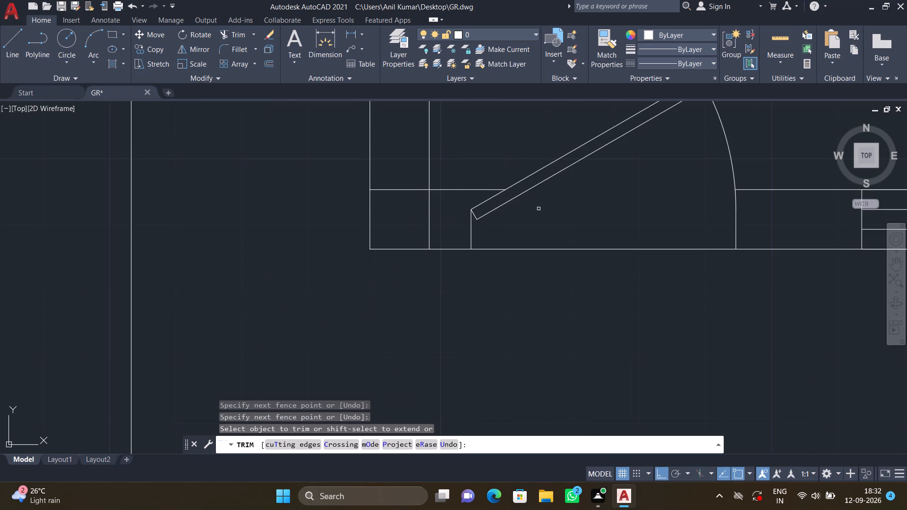
pyautogui.click(561, 231)
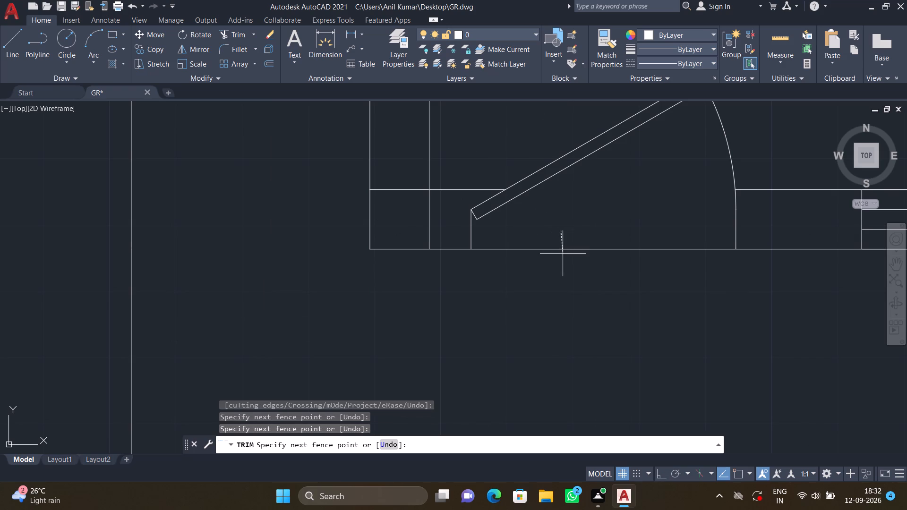
pyautogui.click(563, 255)
pyautogui.press('Return')
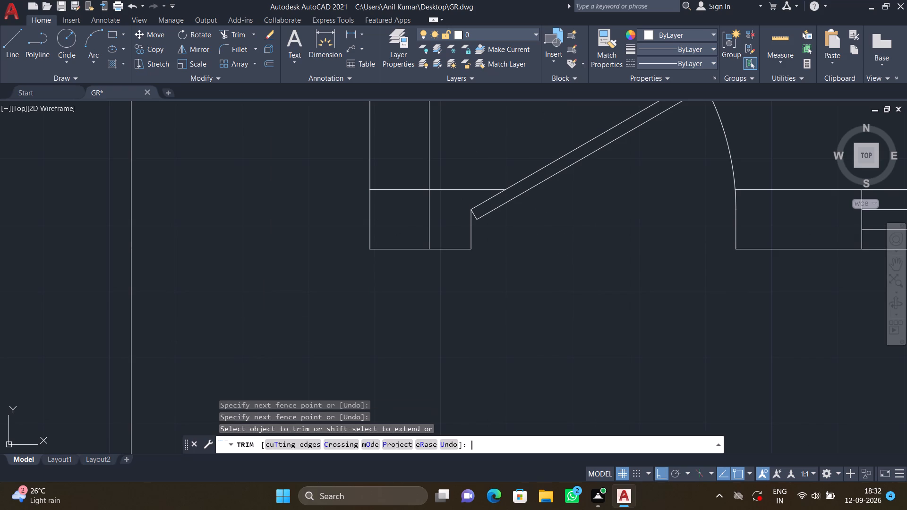
# Draw a short vertical jamb line from the entrance door leaf's hinge corner up to the bottom wall's inner line.
pyautogui.press('l')
pyautogui.press('Return')
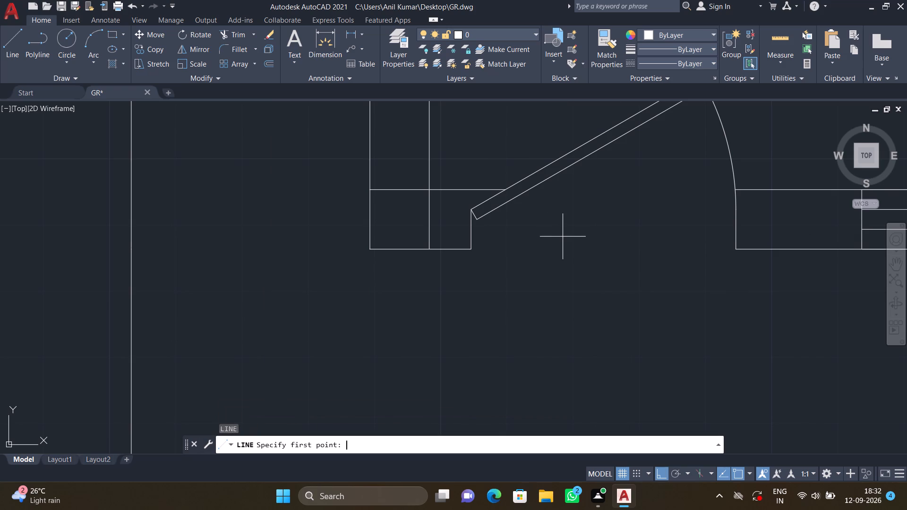
pyautogui.click(470, 208)
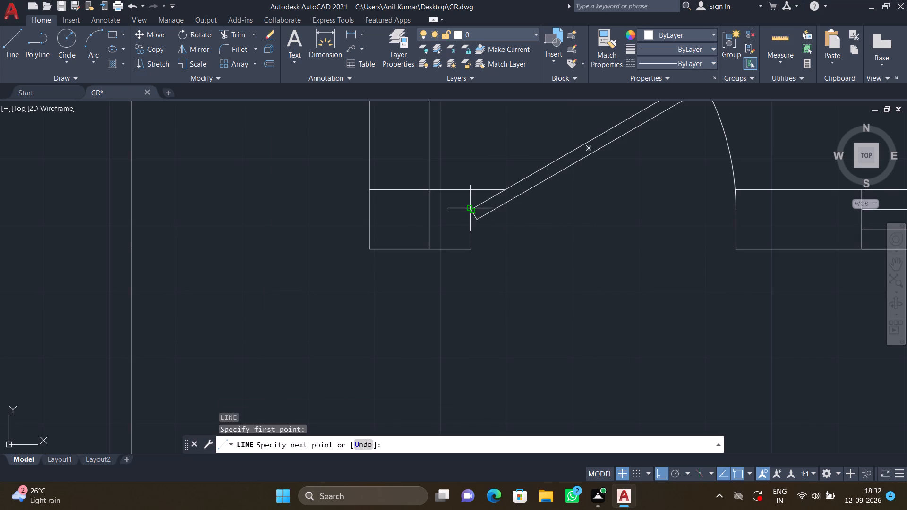
pyautogui.click(471, 189)
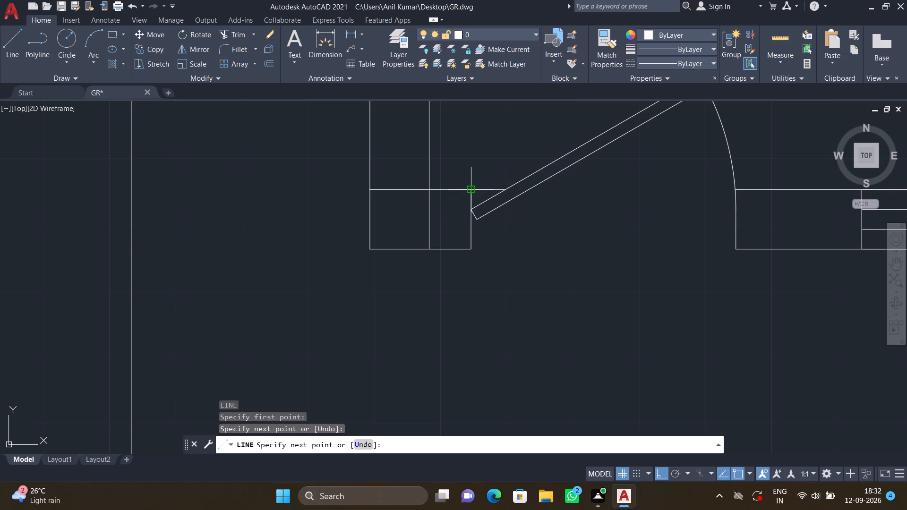
pyautogui.press('Return')
# Trim the stub of the bottom wall's inner line between the new jamb line and the entrance door leaf.
pyautogui.scroll(2, 488, 181)
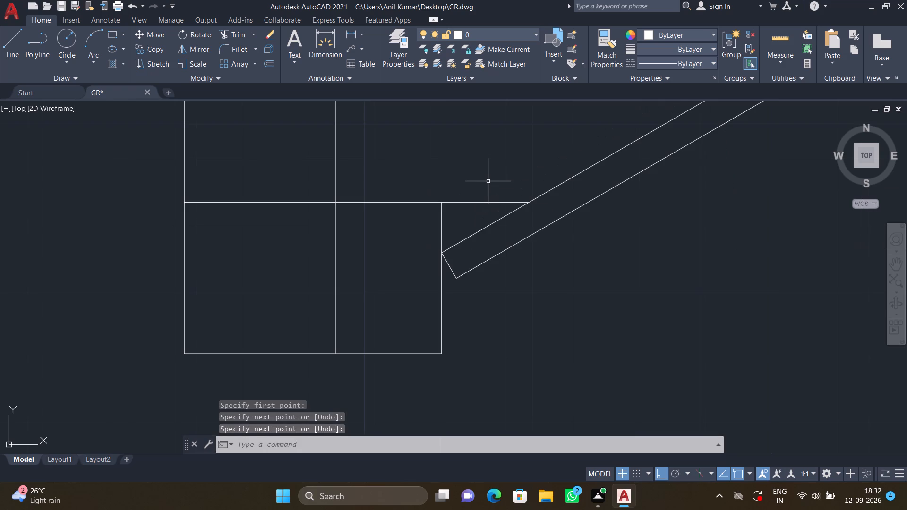
pyautogui.press('t')
pyautogui.press('r')
pyautogui.press('Return')
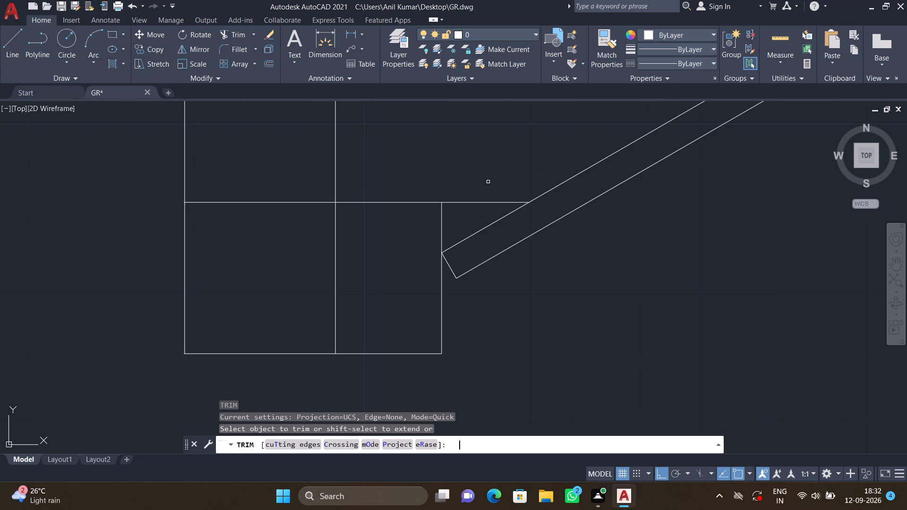
pyautogui.click(483, 186)
pyautogui.click(479, 215)
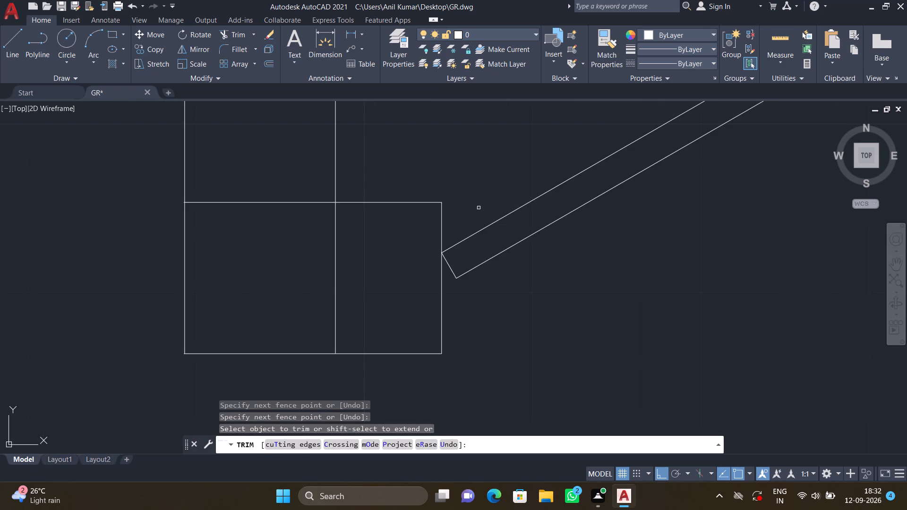
pyautogui.scroll(-3, 490, 224)
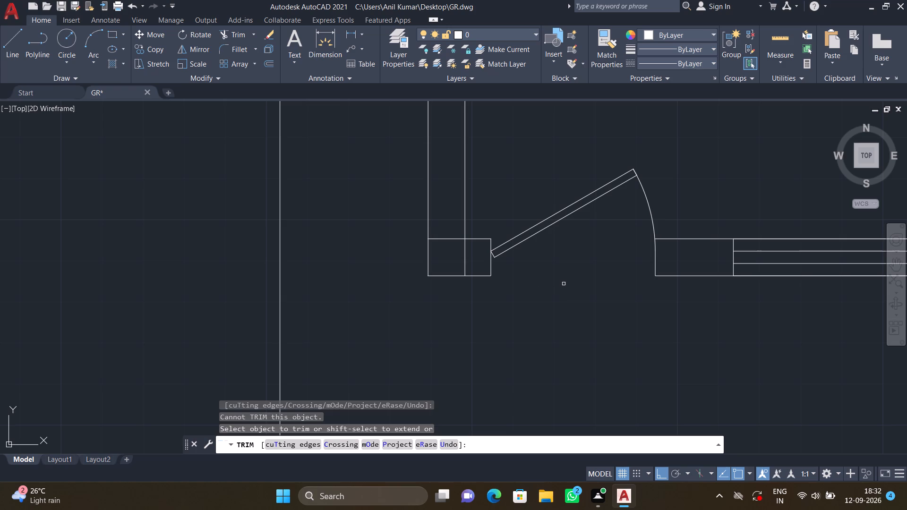
pyautogui.scroll(-1, 569, 280)
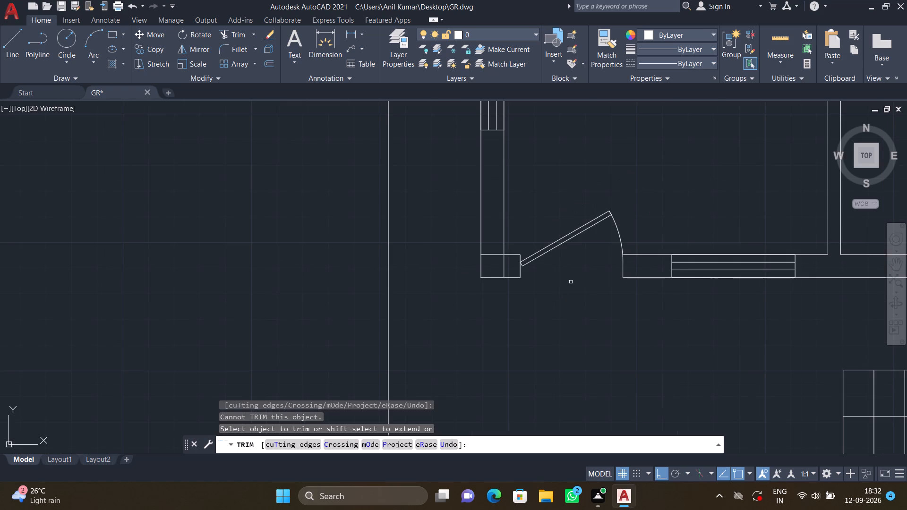
pyautogui.press('Return')
pyautogui.scroll(-1, 571, 285)
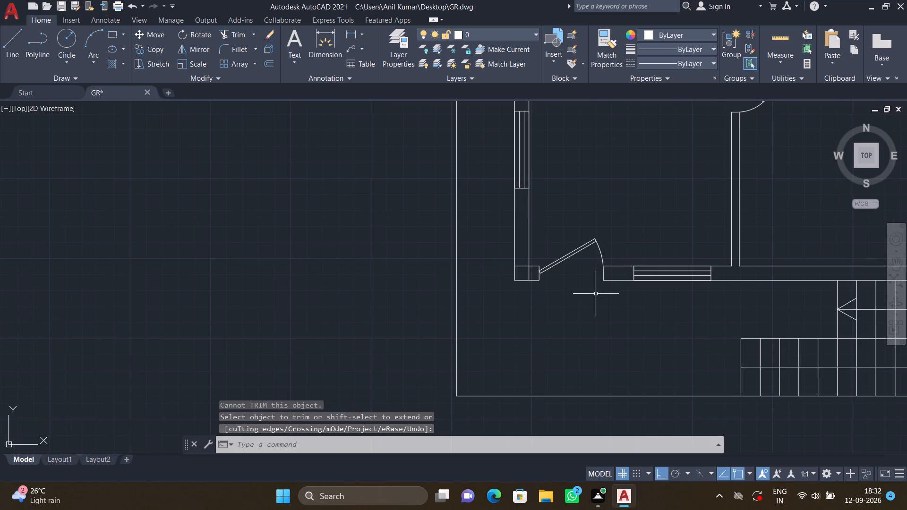
# Trim the overlapping inner wall line ends at the house's bottom-right corner, beside the staircase.
pyautogui.moveTo(594, 293); pyautogui.dragTo(442, 269, button='middle')
pyautogui.scroll(-1, 594, 293)
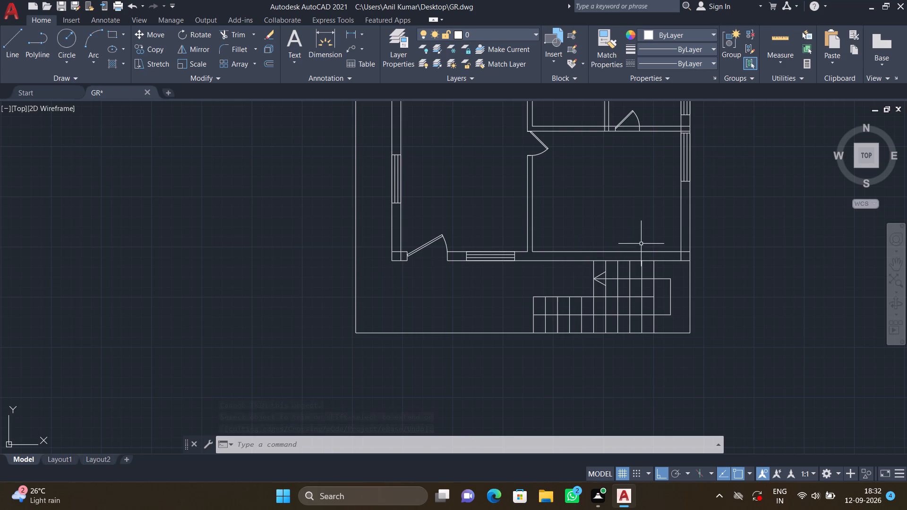
pyautogui.scroll(3, 682, 255)
pyautogui.press('t')
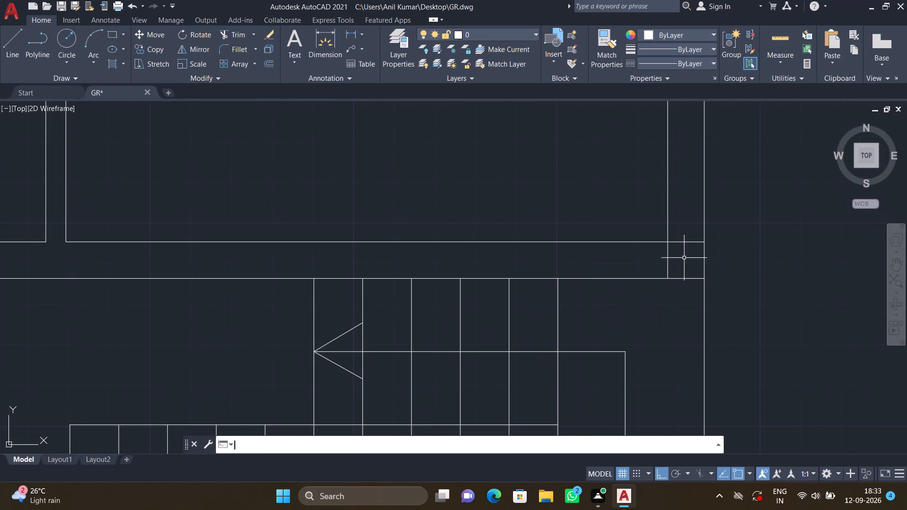
pyautogui.press('r')
pyautogui.press('Return')
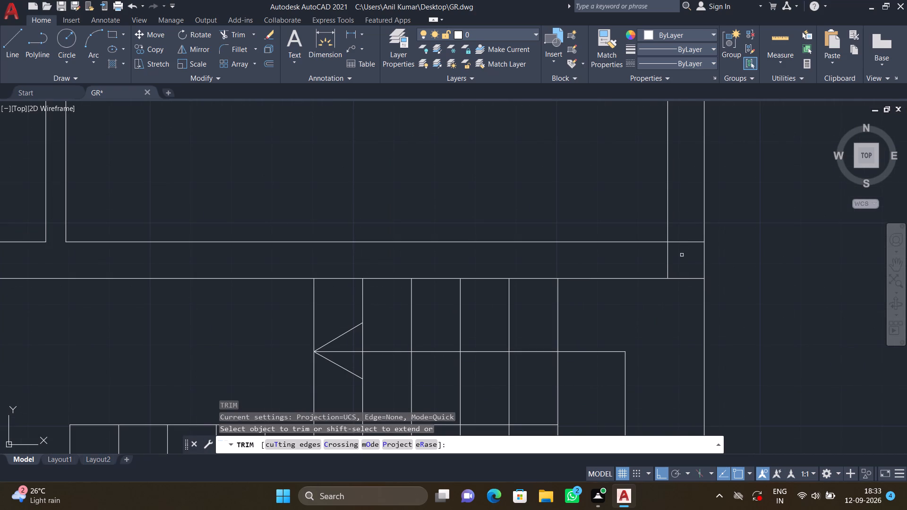
pyautogui.moveTo(677, 229); pyautogui.dragTo(678, 234)
pyautogui.click(679, 260)
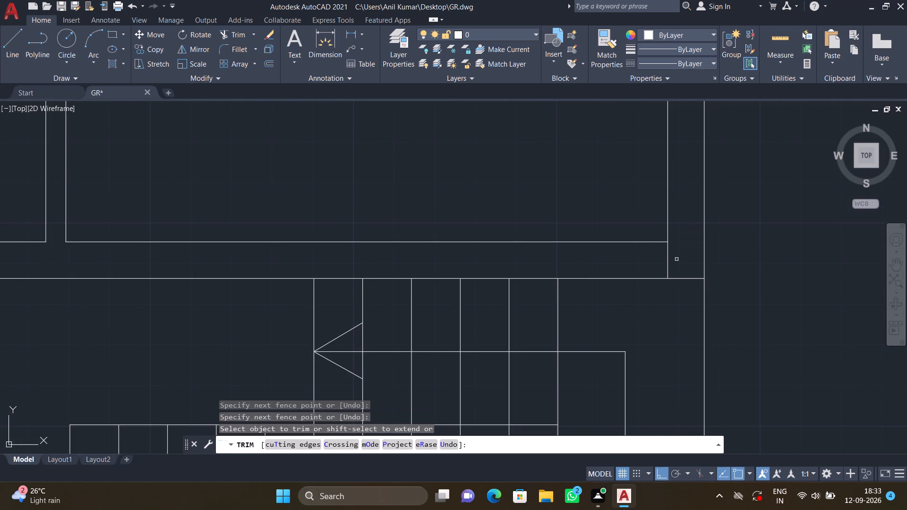
pyautogui.click(676, 259)
pyautogui.click(657, 260)
pyautogui.press('Return')
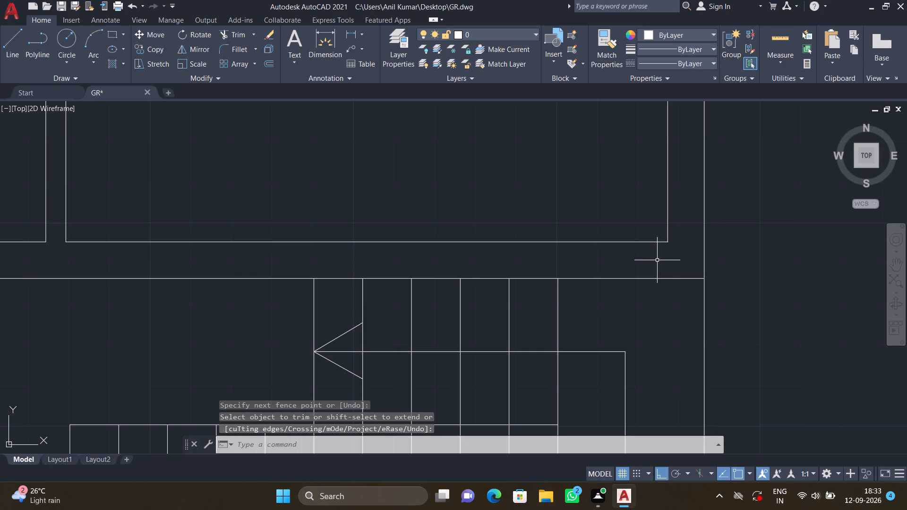
# Trim the crossing lines where the short vertical partition meets the horizontal partition above the bottom-right room, leaving an open T-junction.
pyautogui.scroll(-2, 657, 260)
pyautogui.moveTo(615, 158); pyautogui.dragTo(626, 294, button='middle')
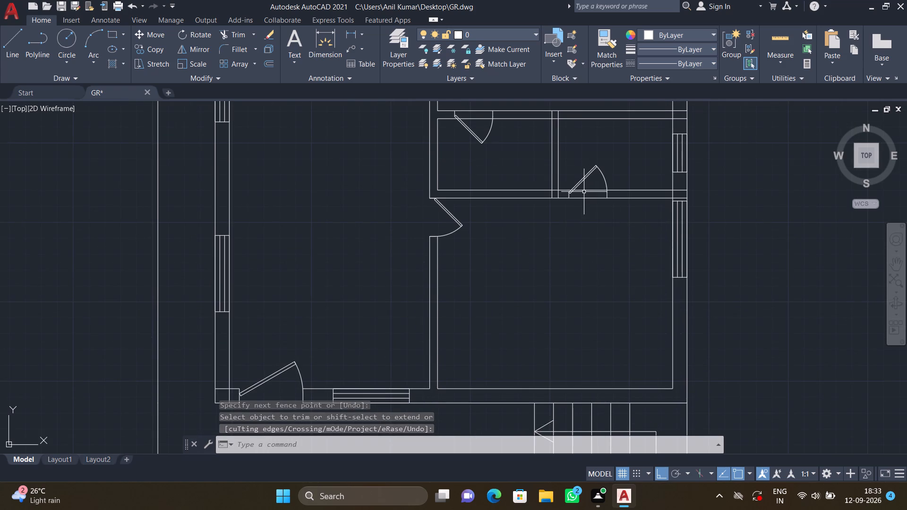
pyautogui.scroll(2, 584, 191)
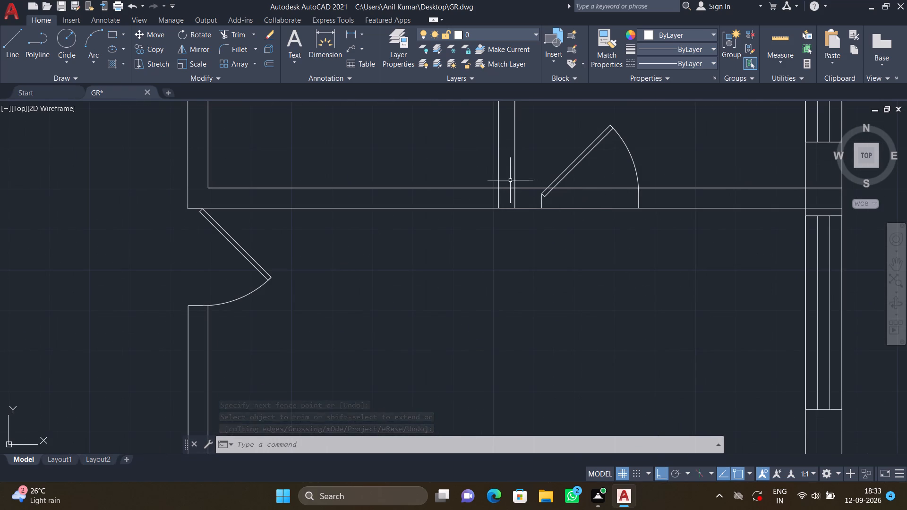
pyautogui.scroll(2, 508, 186)
pyautogui.write('TR')
pyautogui.press('Return')
pyautogui.click(468, 214)
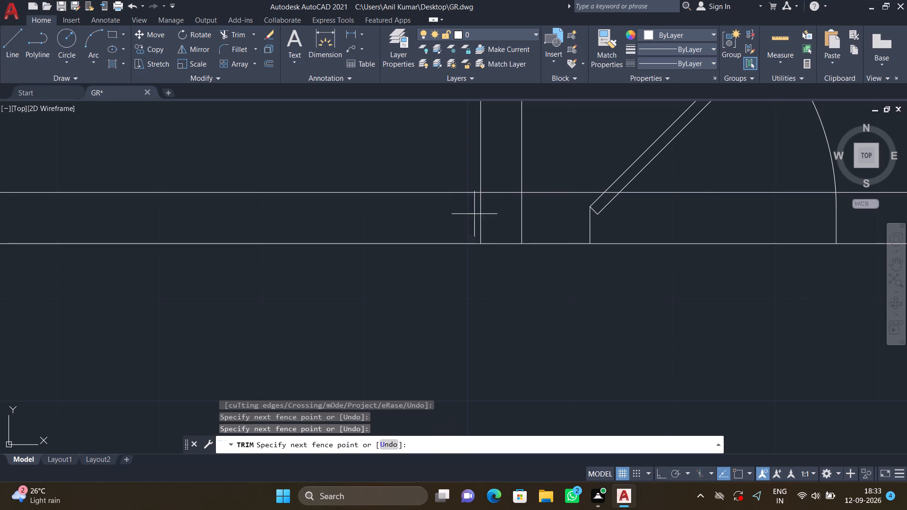
pyautogui.click(537, 215)
pyautogui.click(499, 172)
pyautogui.click(499, 213)
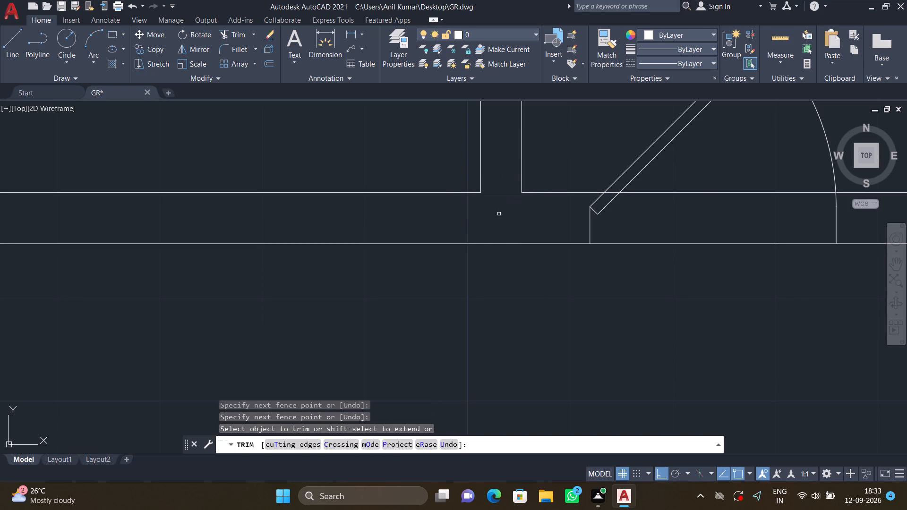
# Trim the horizontal partition's upper and lower lines across the opening of its door.
pyautogui.scroll(-2, 500, 215)
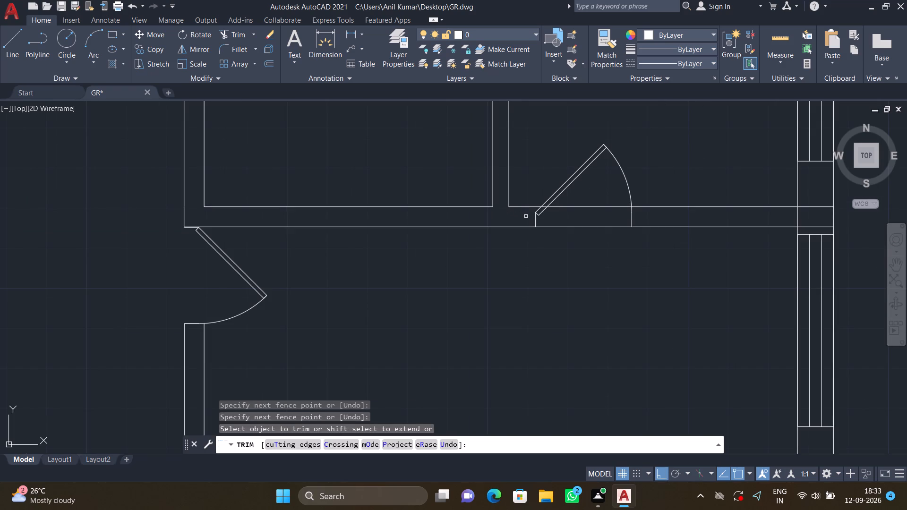
pyautogui.click(573, 207)
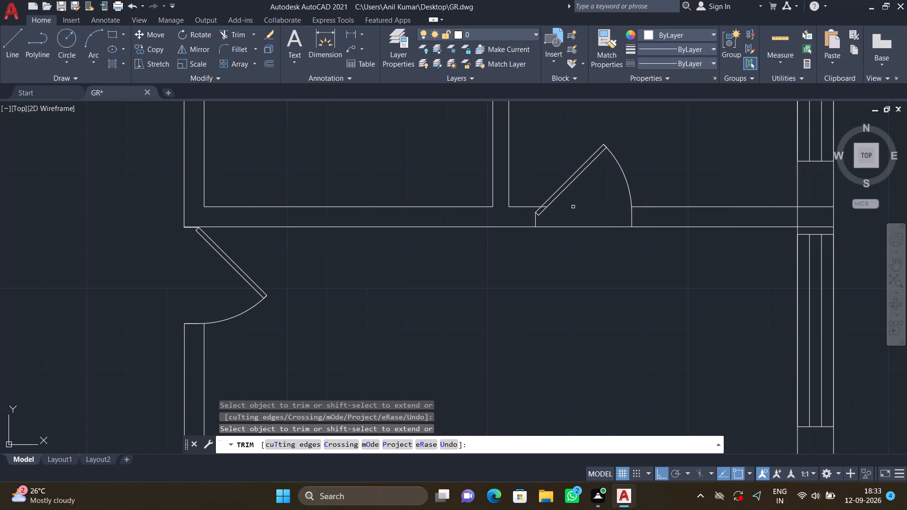
pyautogui.click(571, 218)
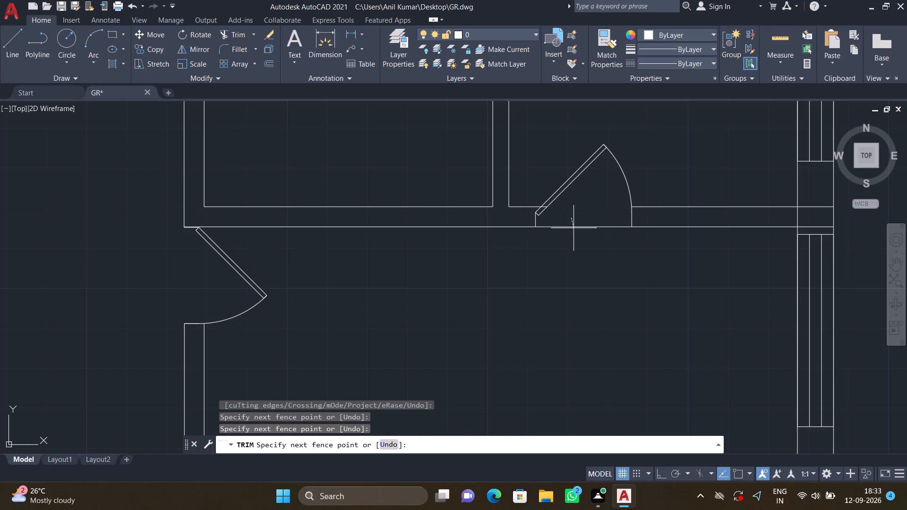
pyautogui.click(573, 238)
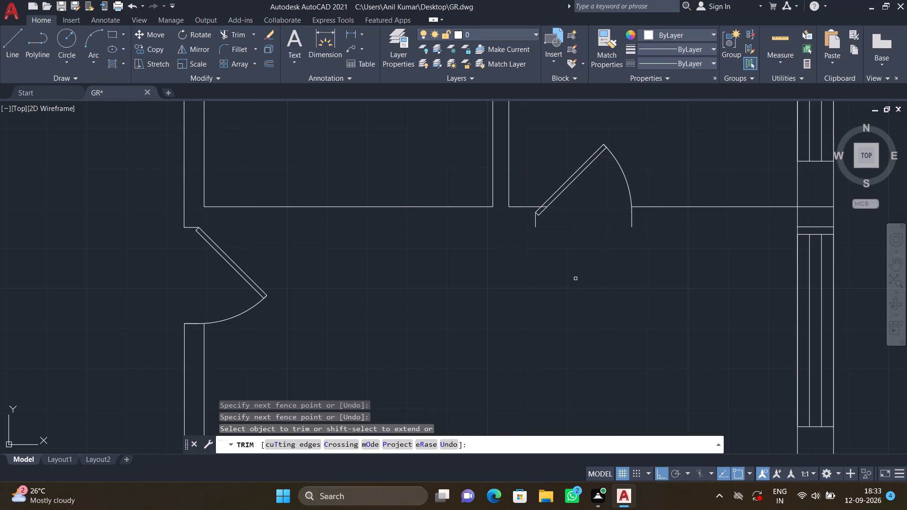
pyautogui.press('Return')
# Draw the horizontal partition's lower line from the bottom-right room's side door hinge to the hinge-side jamb of the partition door.
pyautogui.press('l')
pyautogui.press('Return')
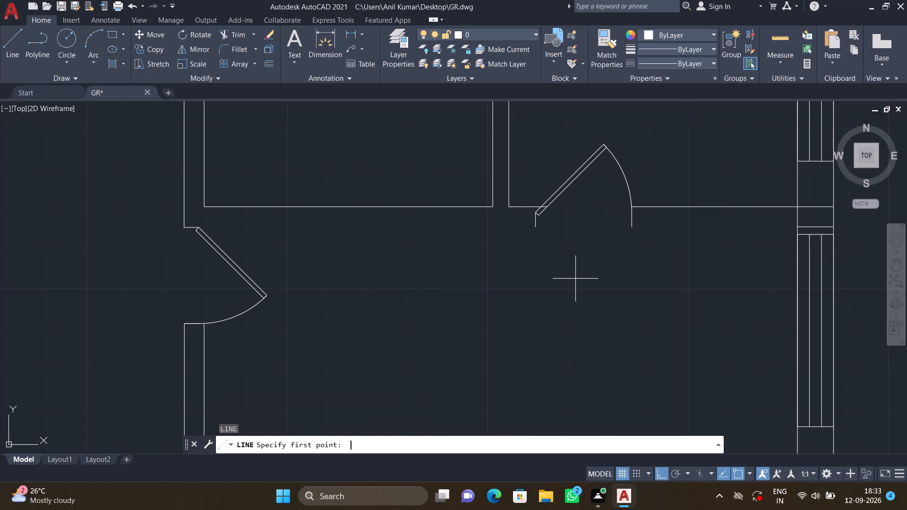
pyautogui.click(201, 229)
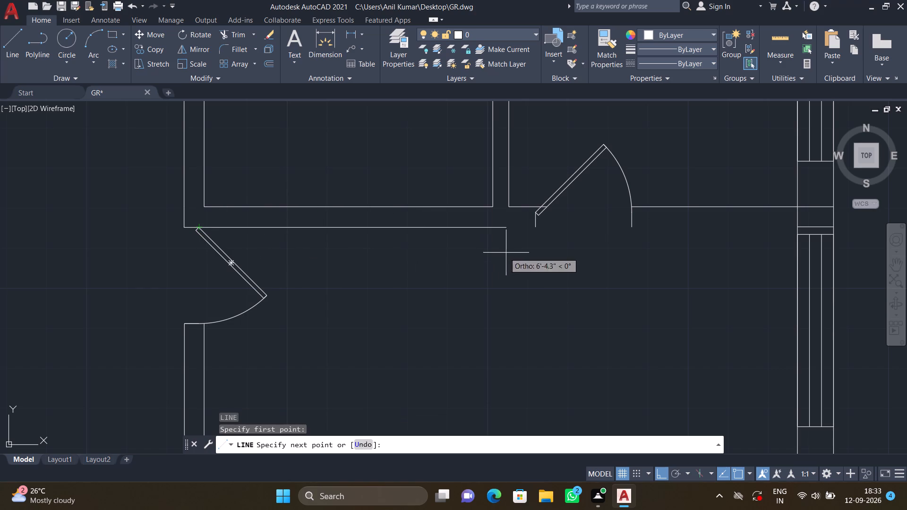
pyautogui.scroll(1, 531, 248)
pyautogui.click(537, 215)
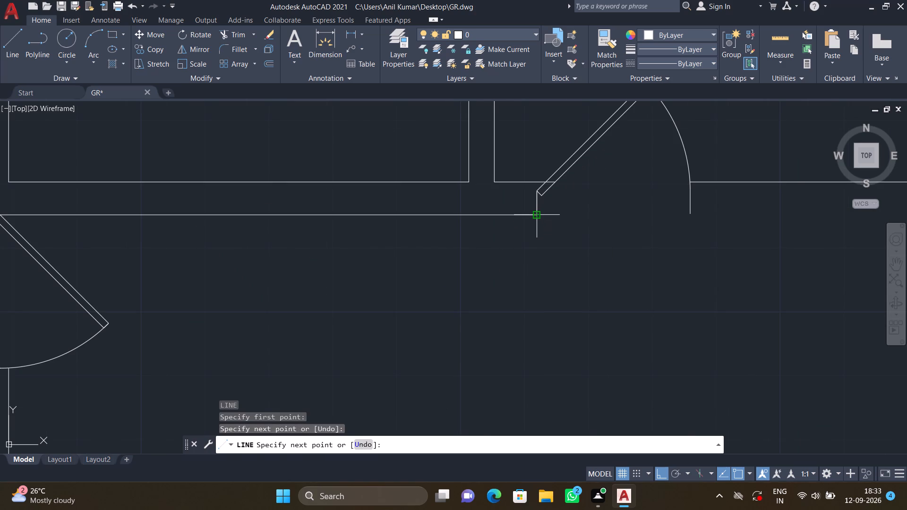
pyautogui.hotkey('shift', 'Return')
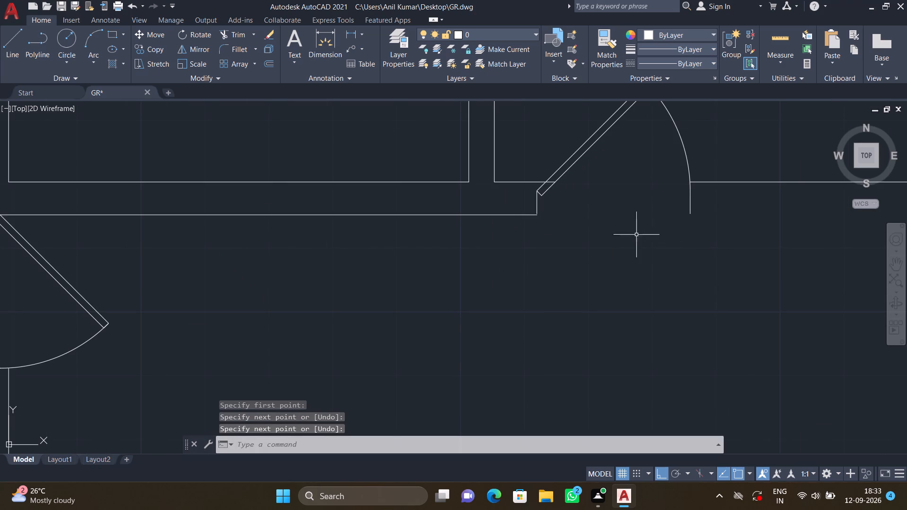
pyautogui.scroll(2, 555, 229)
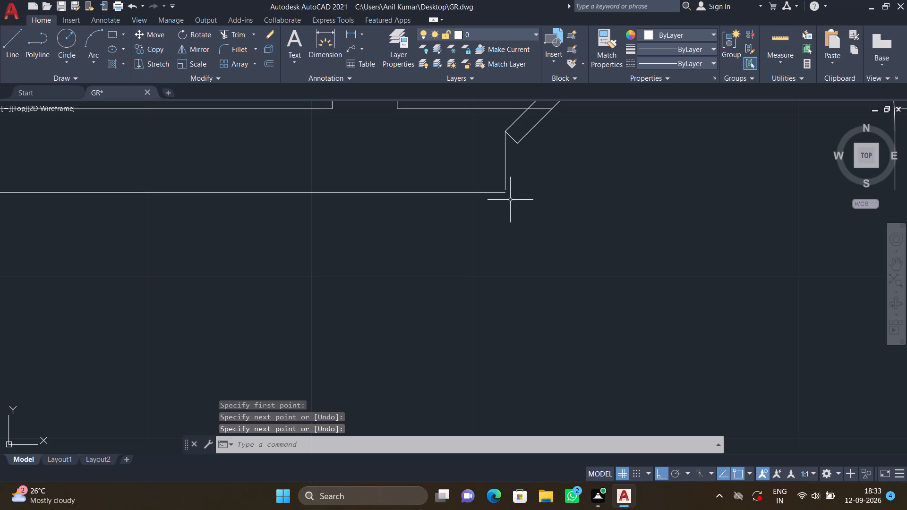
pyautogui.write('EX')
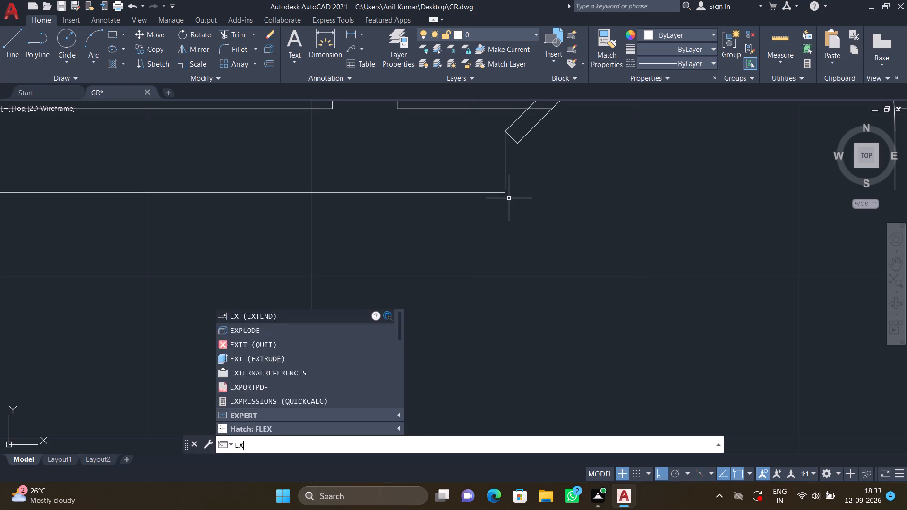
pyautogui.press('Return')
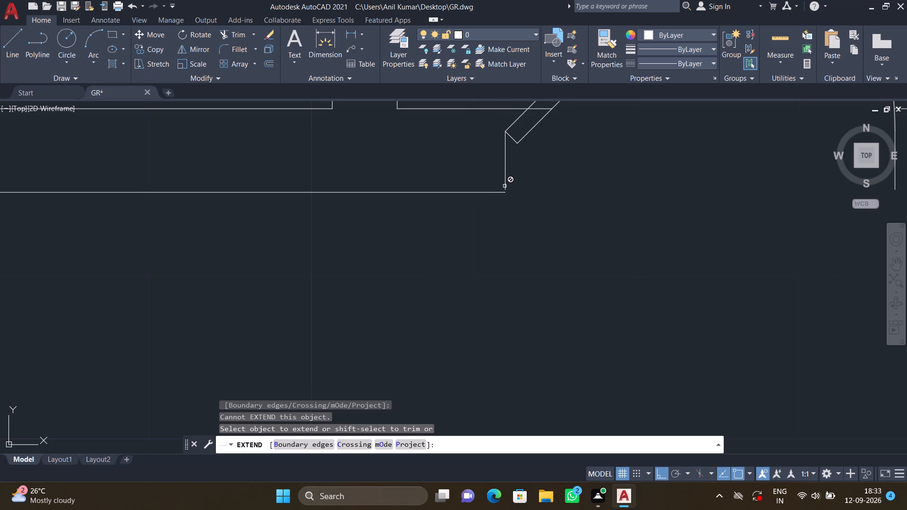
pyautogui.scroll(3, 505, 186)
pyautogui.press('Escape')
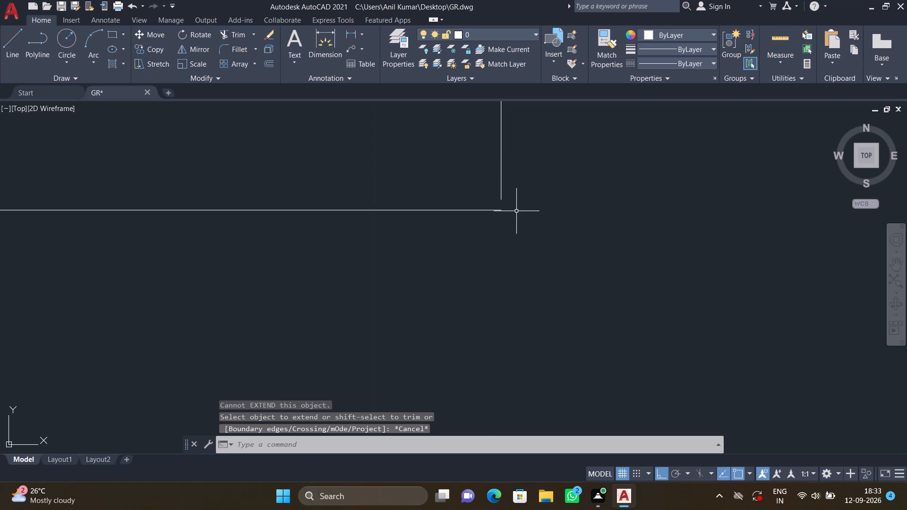
# Draw a short vertical line closing the gap between the partition door's hinge-side jamb and the partition's lower line.
pyautogui.press('l')
pyautogui.press('Return')
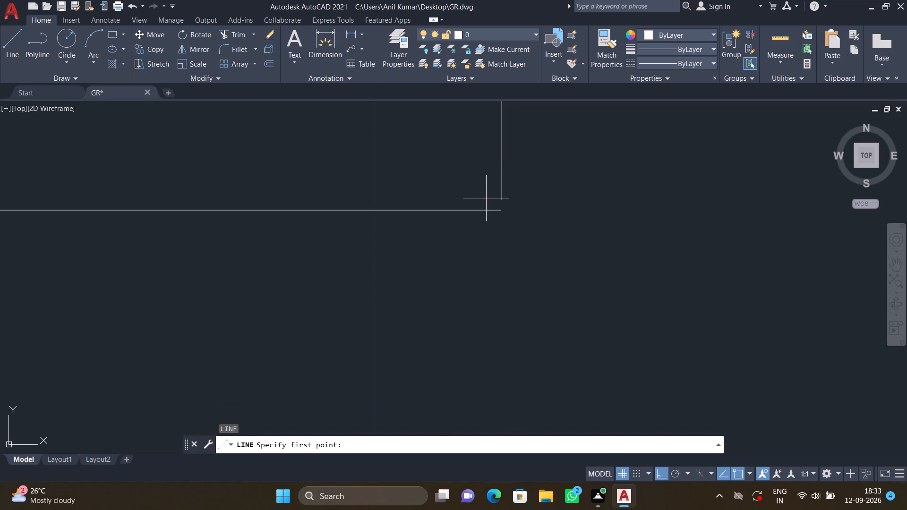
pyautogui.scroll(3, 486, 198)
pyautogui.click(535, 199)
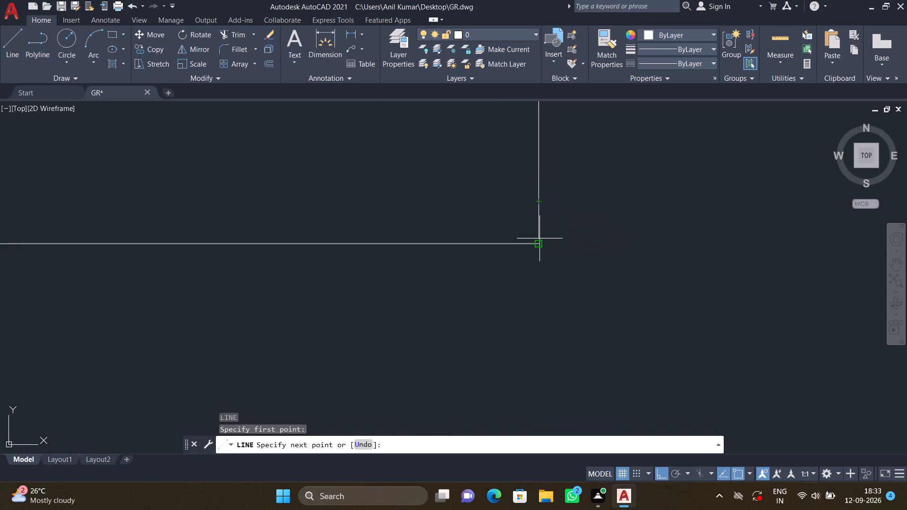
pyautogui.click(539, 244)
pyautogui.press('Return')
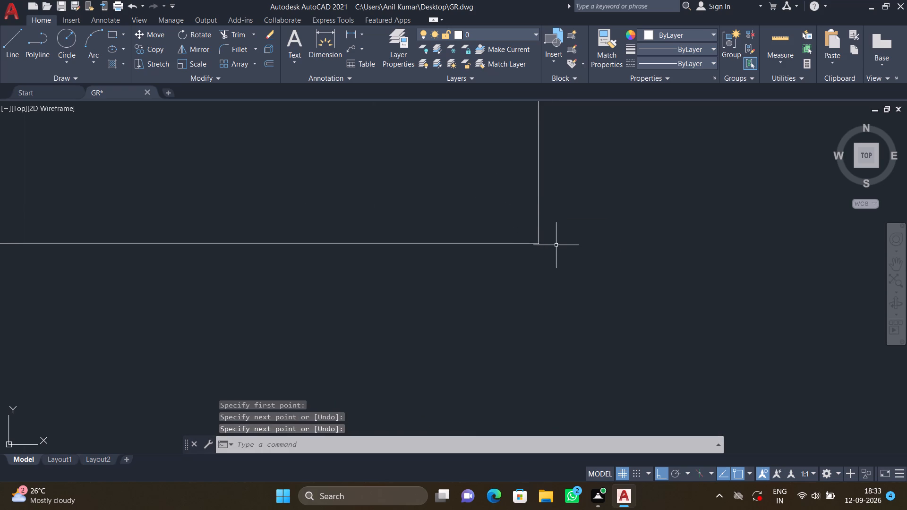
# Draw the partition's lower line from the partition door's swing-side jamb to the right exterior wall's inner line.
pyautogui.scroll(-4, 556, 245)
pyautogui.scroll(-4, 601, 226)
pyautogui.moveTo(603, 228); pyautogui.dragTo(447, 216, button='middle')
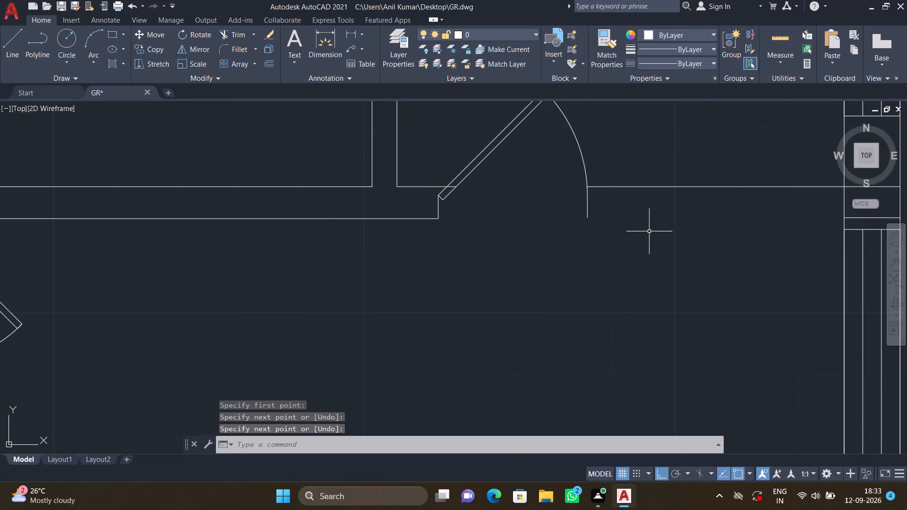
pyautogui.press('l')
pyautogui.press('Return')
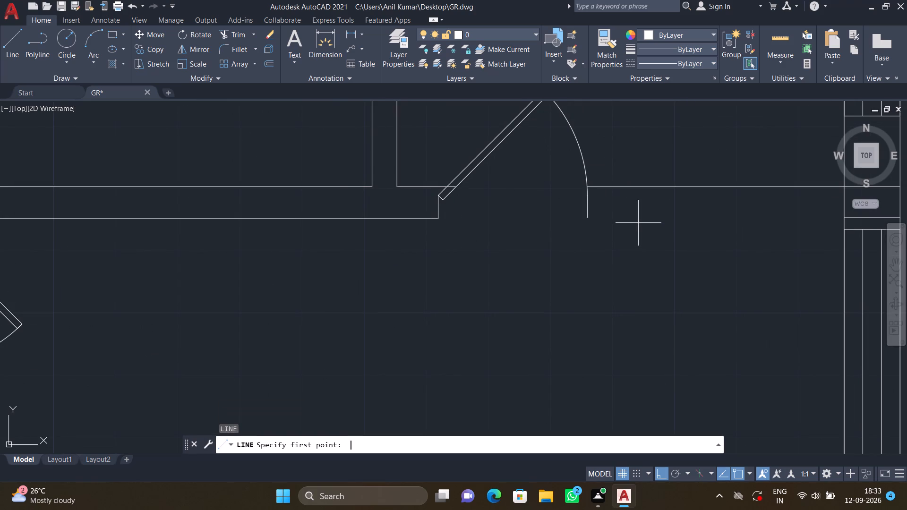
pyautogui.click(585, 218)
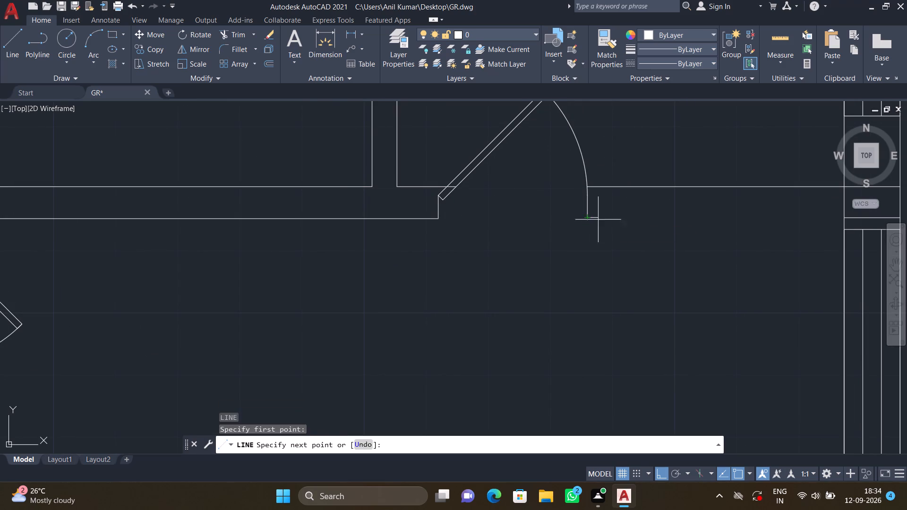
pyautogui.scroll(-2, 699, 226)
pyautogui.moveTo(715, 222); pyautogui.dragTo(580, 222, button='middle')
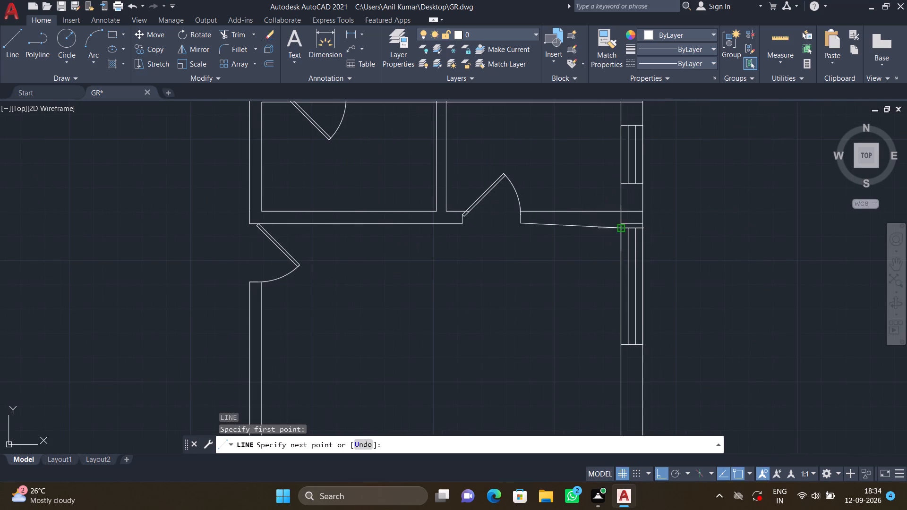
pyautogui.scroll(2, 623, 230)
pyautogui.click(614, 214)
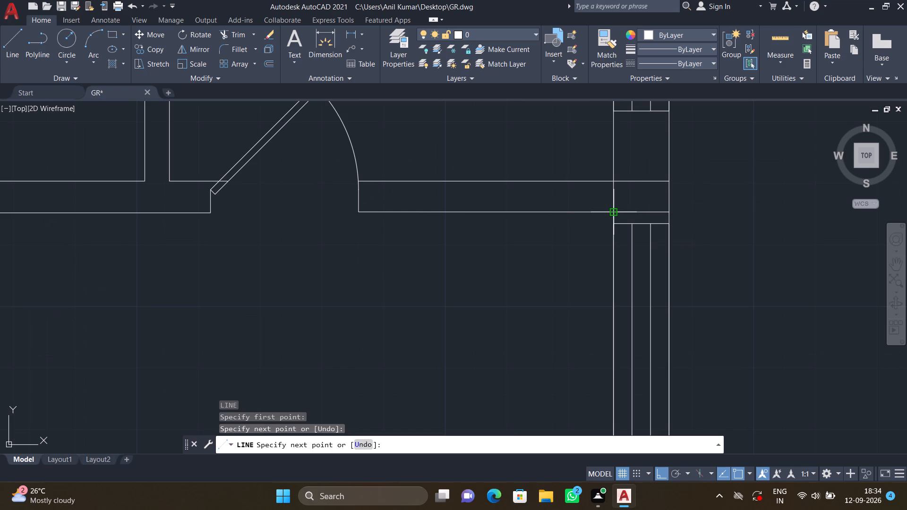
pyautogui.press('Return')
# Trim the end of the partition's upper line that runs inside the partition door leaf.
pyautogui.scroll(-1, 640, 193)
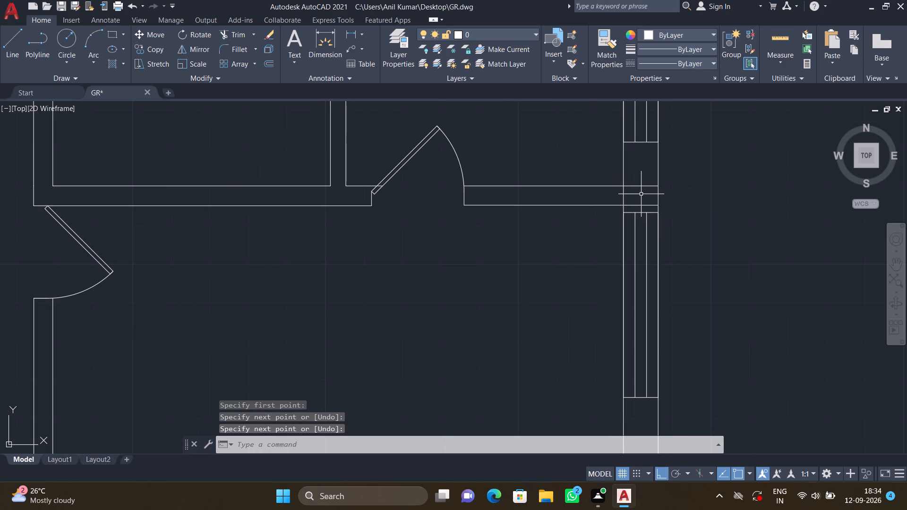
pyautogui.write('TR')
pyautogui.press('Return')
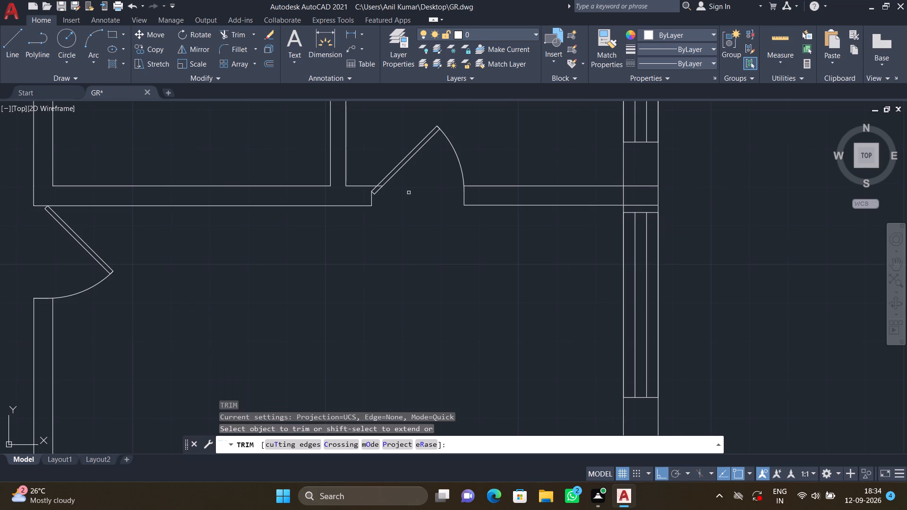
pyautogui.scroll(4, 376, 181)
pyautogui.click(378, 203)
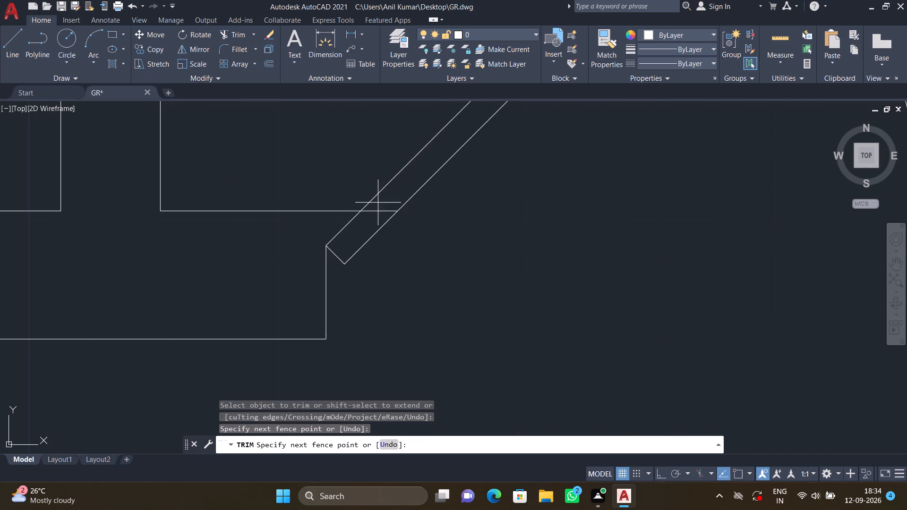
pyautogui.click(362, 225)
pyautogui.scroll(-3, 434, 233)
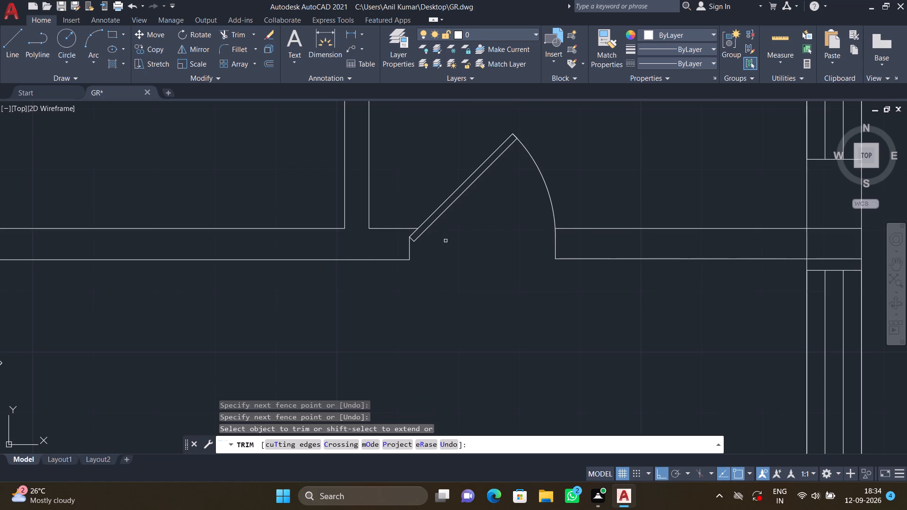
pyautogui.press('Return')
# Draw a short vertical line extending the partition door's hinge-side jamb up to the partition's upper line.
pyautogui.press('l')
pyautogui.press('Return')
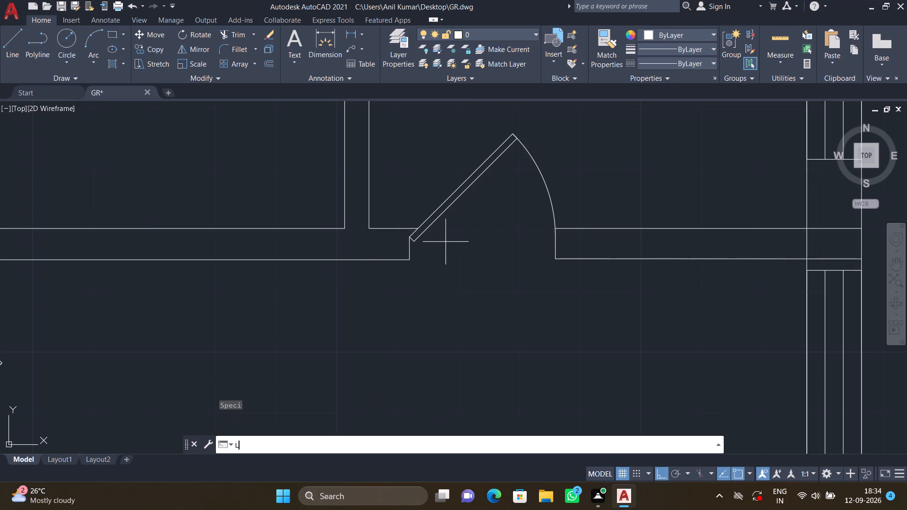
pyautogui.scroll(3, 408, 247)
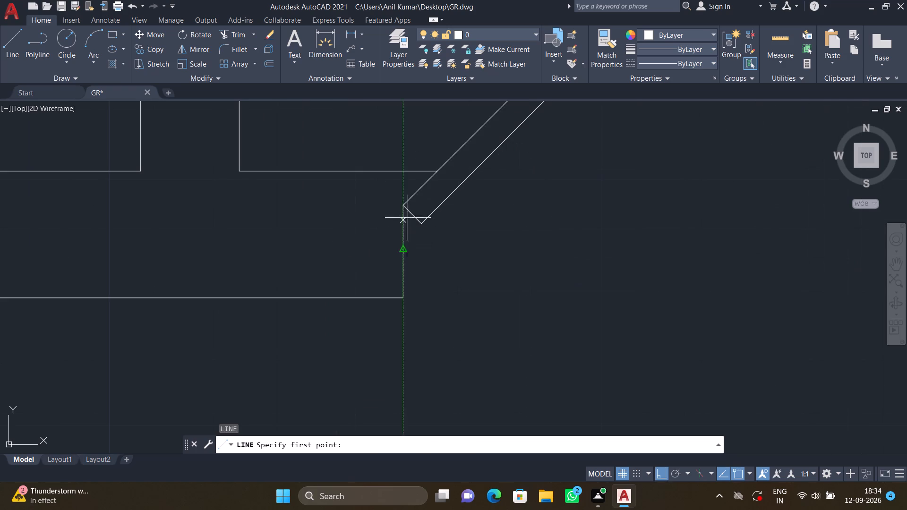
pyautogui.click(403, 208)
pyautogui.click(403, 172)
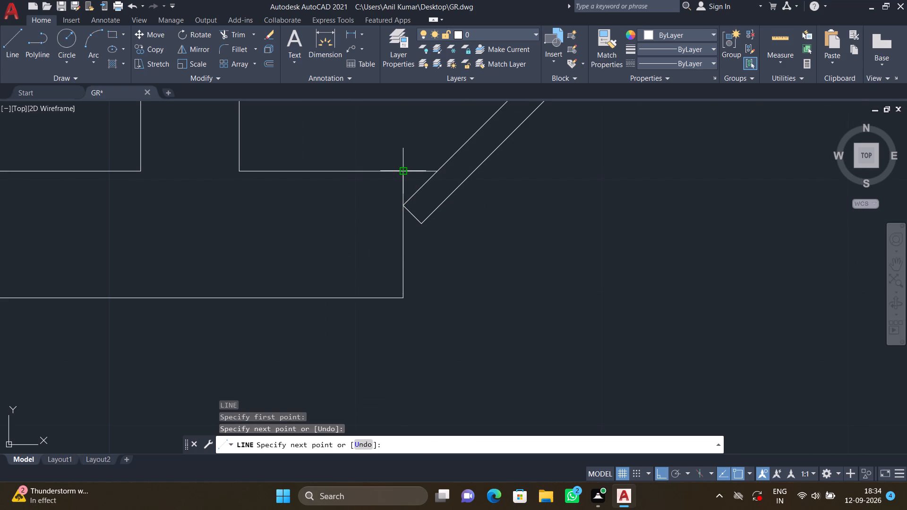
pyautogui.press('Return')
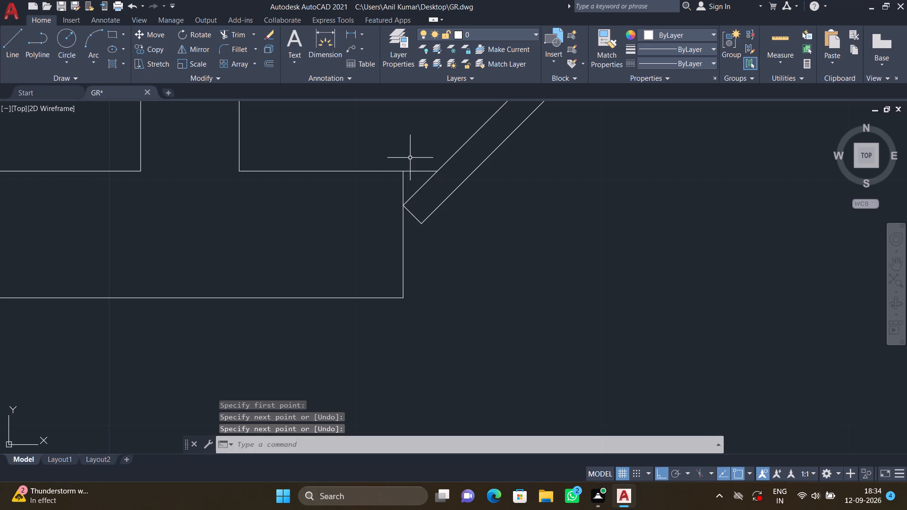
# Trim the stub of the partition's upper line between the hinge-side jamb and the door leaf.
pyautogui.press('t')
pyautogui.press('r')
pyautogui.press('Return')
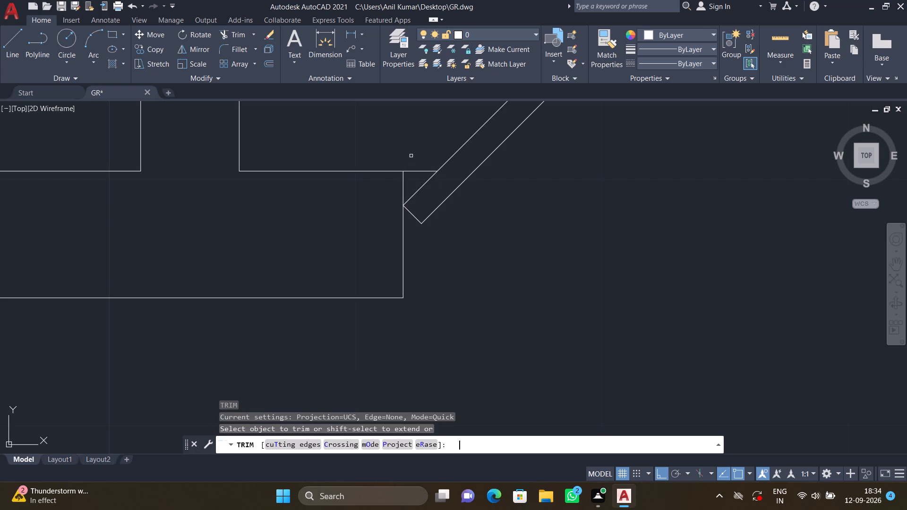
pyautogui.moveTo(415, 157); pyautogui.dragTo(415, 167)
pyautogui.click(414, 178)
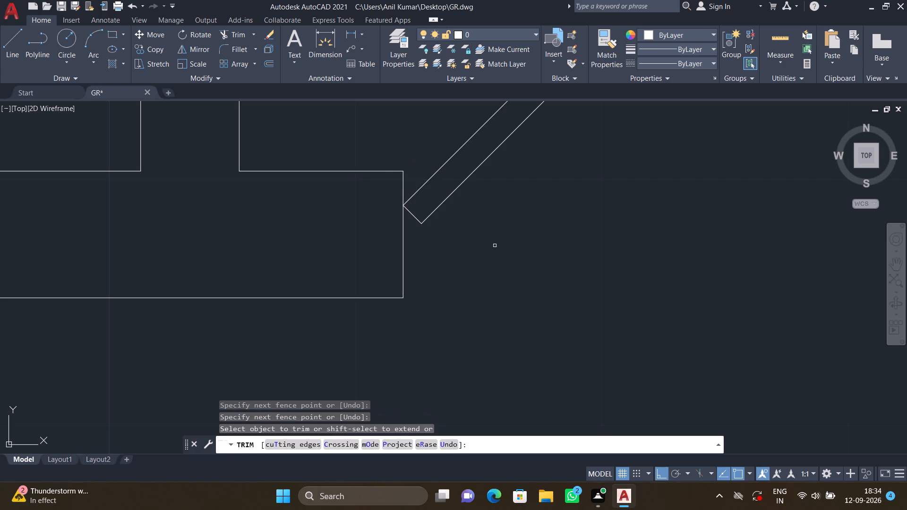
# Trim the door partition's lines inside the right exterior wall and the wall's inner line between them to open the junction.
pyautogui.scroll(-3, 545, 272)
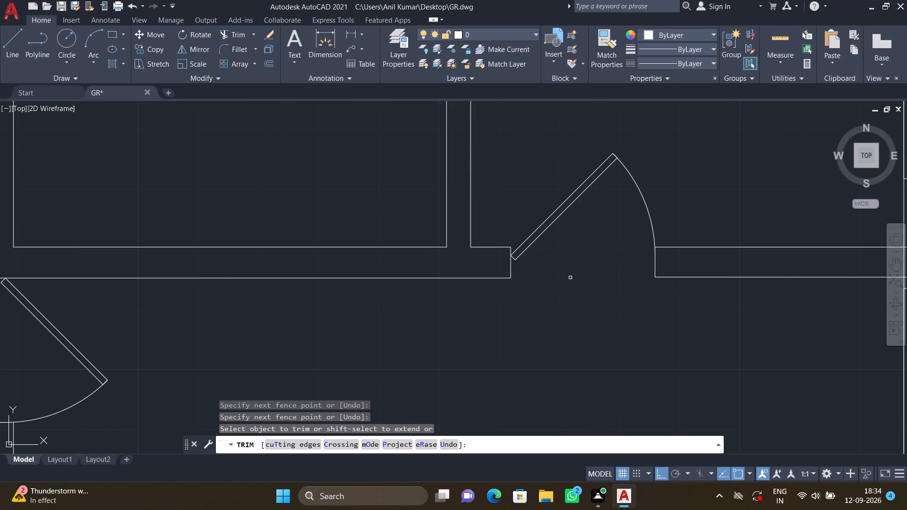
pyautogui.scroll(-1, 587, 282)
pyautogui.moveTo(592, 282); pyautogui.dragTo(545, 263, button='middle')
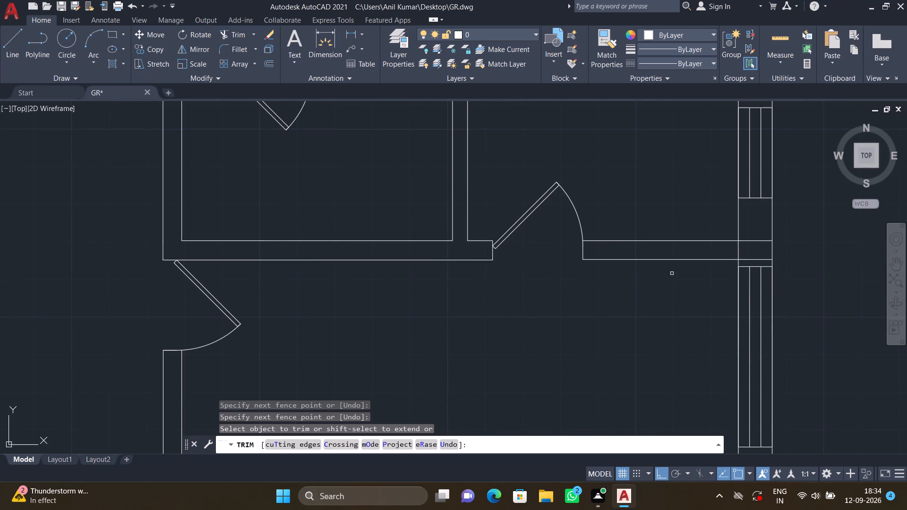
pyautogui.moveTo(674, 276); pyautogui.dragTo(496, 304, button='middle')
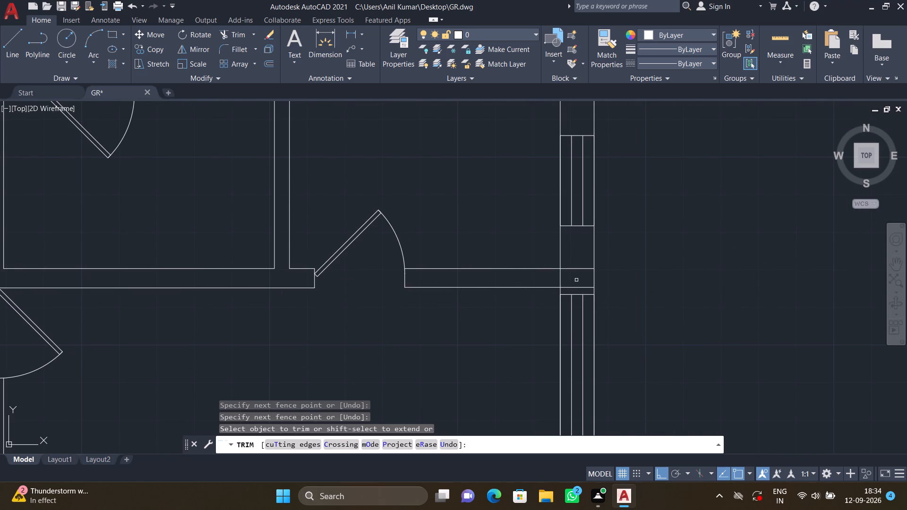
pyautogui.scroll(2, 576, 280)
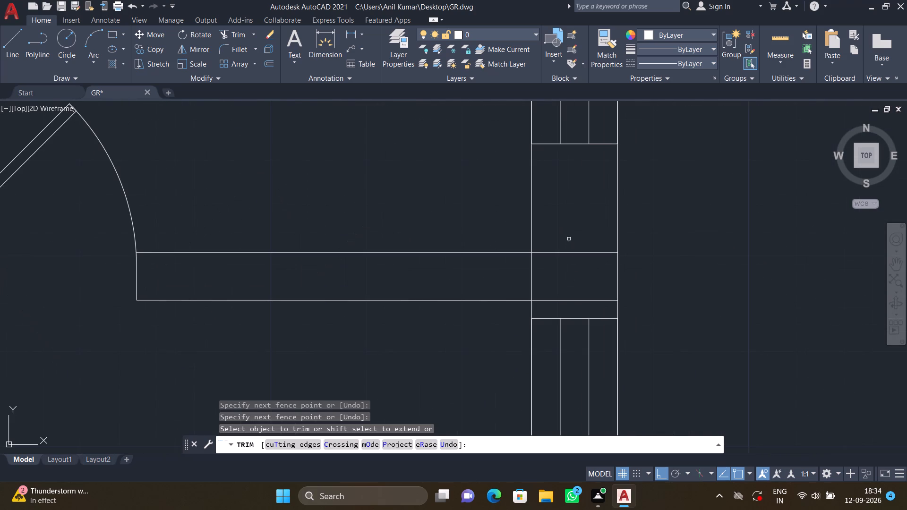
pyautogui.click(567, 234)
pyautogui.click(571, 309)
pyautogui.click(520, 276)
pyautogui.click(552, 273)
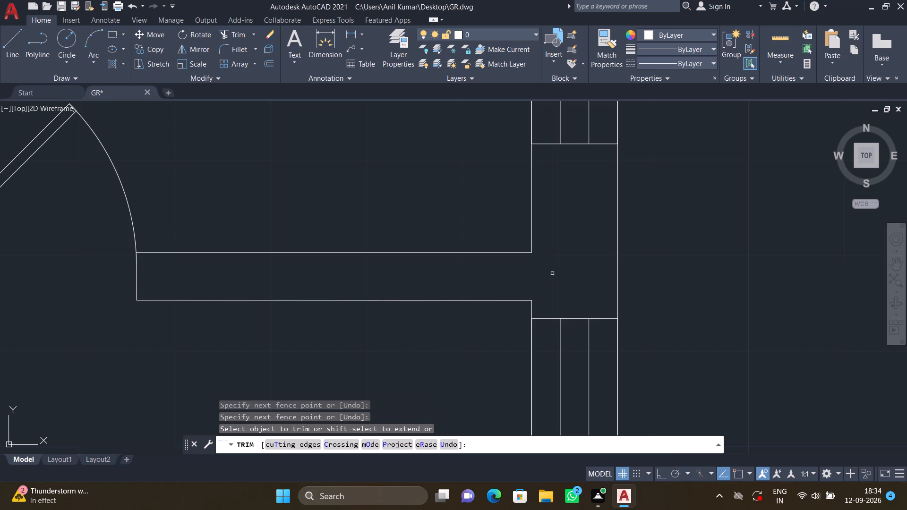
# Open the junction of the small rooms' upper partition with the right exterior wall by trimming the crossing lines.
pyautogui.scroll(-3, 556, 271)
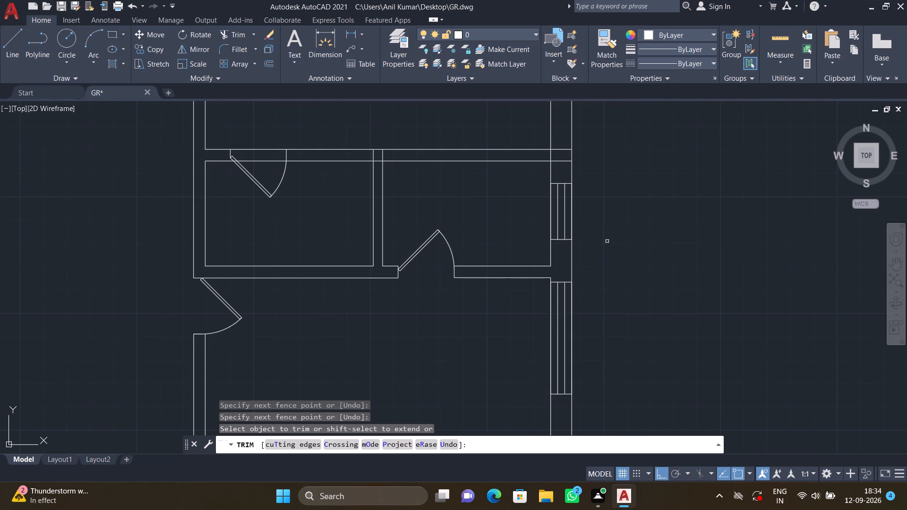
pyautogui.scroll(2, 556, 161)
pyautogui.moveTo(509, 142); pyautogui.dragTo(526, 139)
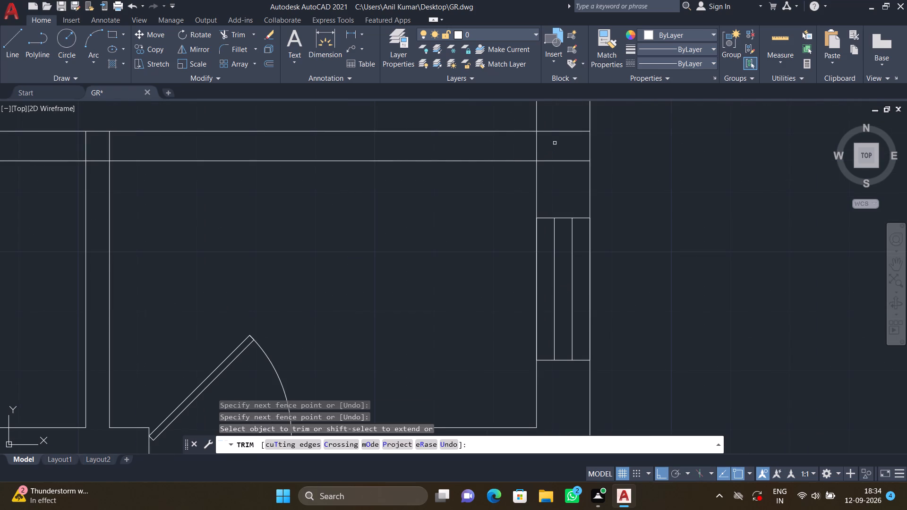
pyautogui.click(524, 144)
pyautogui.click(547, 147)
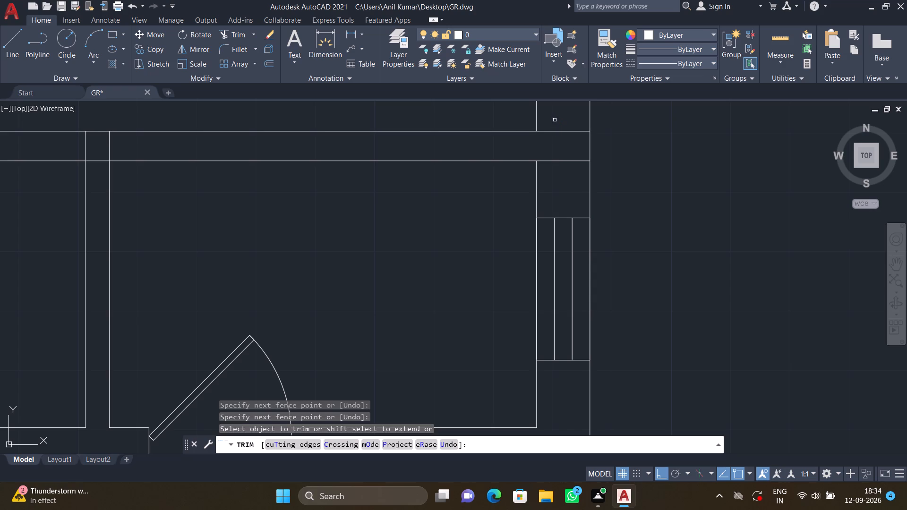
pyautogui.click(555, 119)
pyautogui.click(559, 185)
# Trim the top-right room's lower partition where its upper line and the right exterior wall's inner line cross above the window.
pyautogui.scroll(-2, 561, 182)
pyautogui.moveTo(562, 182); pyautogui.dragTo(562, 183, button='middle')
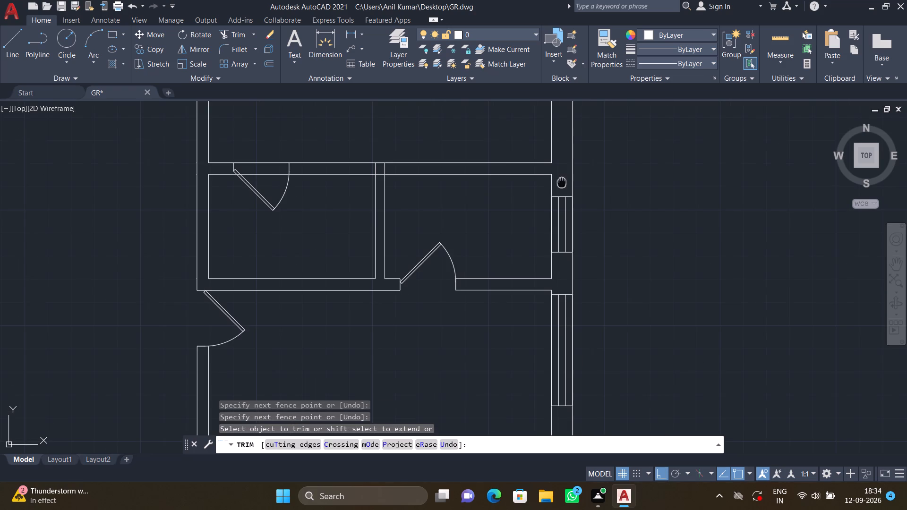
pyautogui.moveTo(562, 183); pyautogui.dragTo(595, 312, button='middle')
pyautogui.scroll(-1, 604, 283)
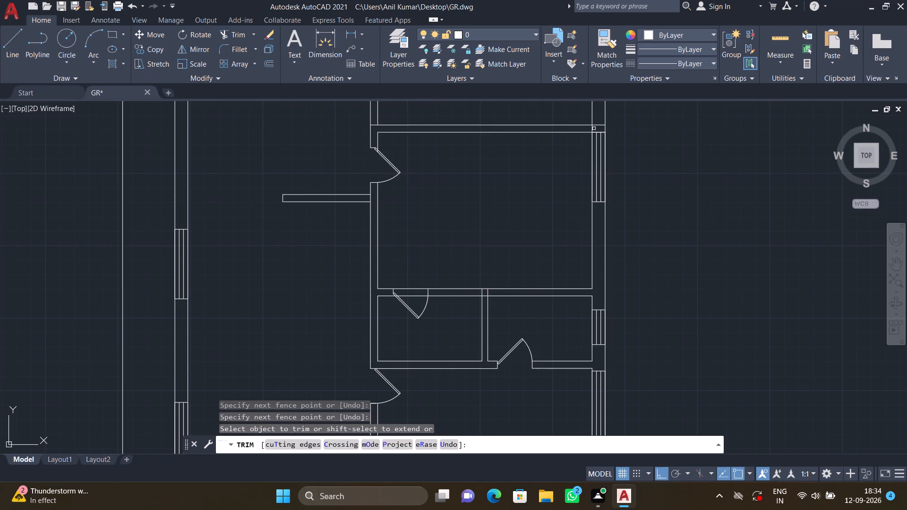
pyautogui.scroll(2, 592, 127)
pyautogui.click(602, 115)
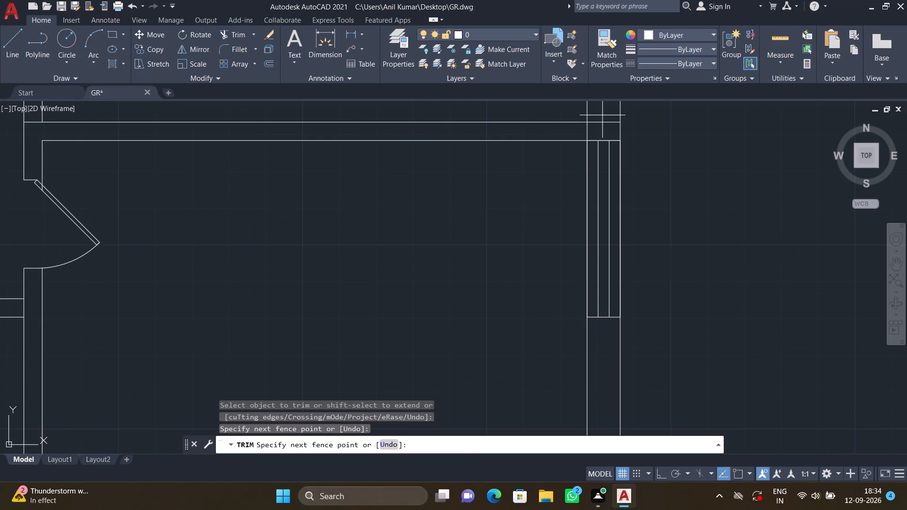
pyautogui.click(601, 133)
pyautogui.click(579, 131)
pyautogui.click(599, 131)
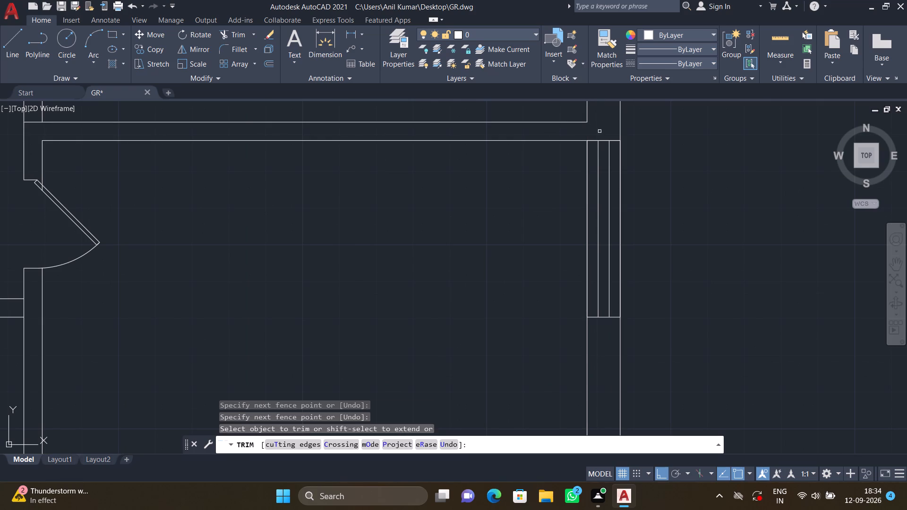
# Trim the same partition's upper line where it crosses the long interior vertical wall.
pyautogui.scroll(-3, 642, 139)
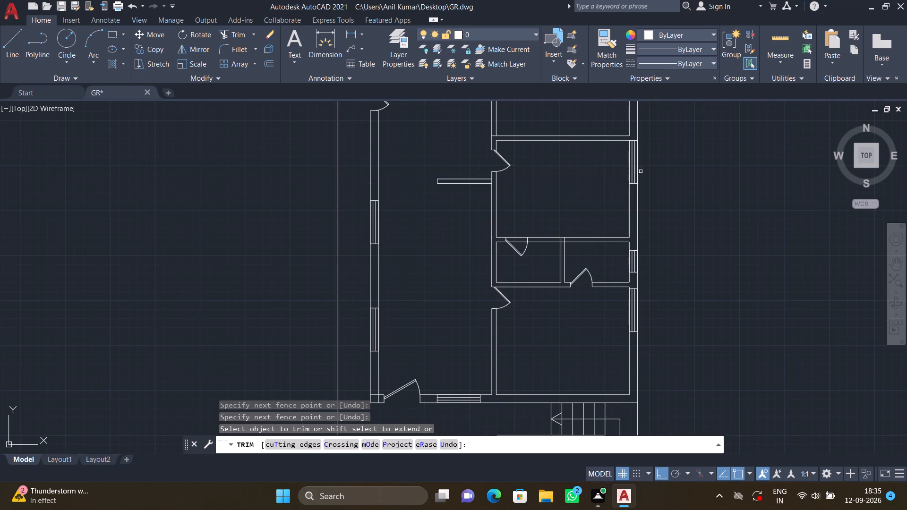
pyautogui.scroll(3, 495, 138)
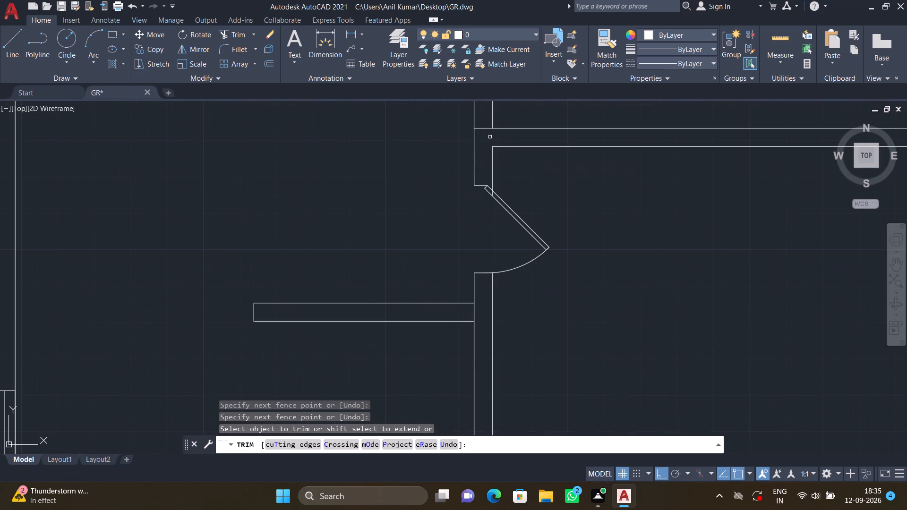
pyautogui.click(481, 126)
pyautogui.click(483, 138)
# Trim the end of the interior vertical wall's line that runs inside the upper side door's leaf.
pyautogui.scroll(3, 480, 187)
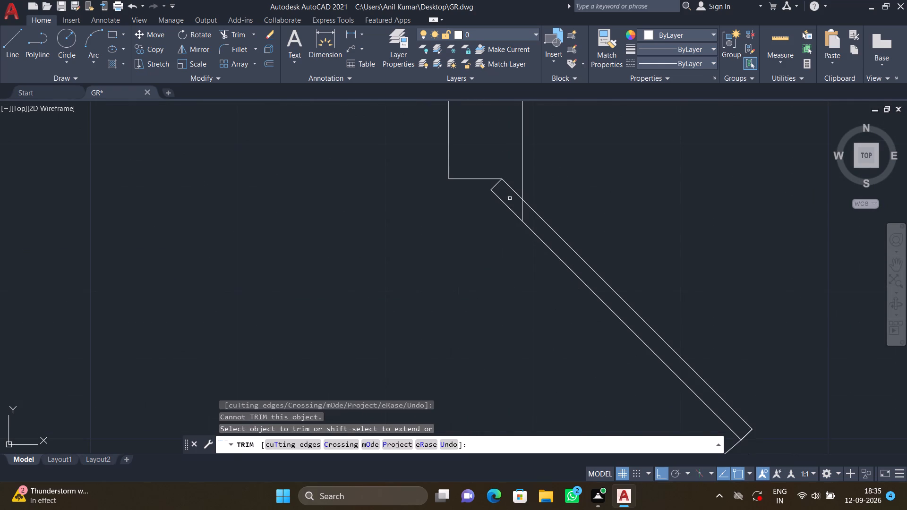
pyautogui.click(510, 198)
pyautogui.click(530, 215)
pyautogui.press('Return')
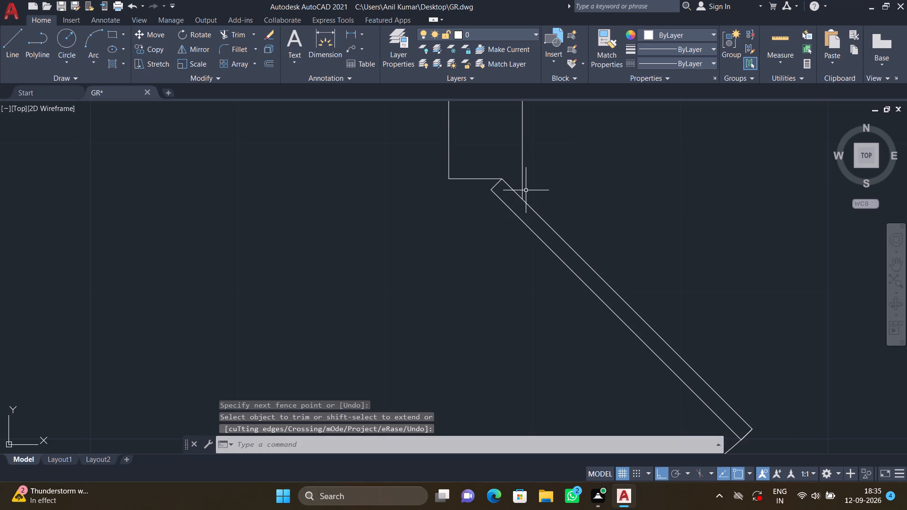
# Draw a short horizontal line extending the upper side door's hinge-side jamb to the vertical wall's room-side line.
pyautogui.press('l')
pyautogui.press('Return')
pyautogui.scroll(3, 496, 165)
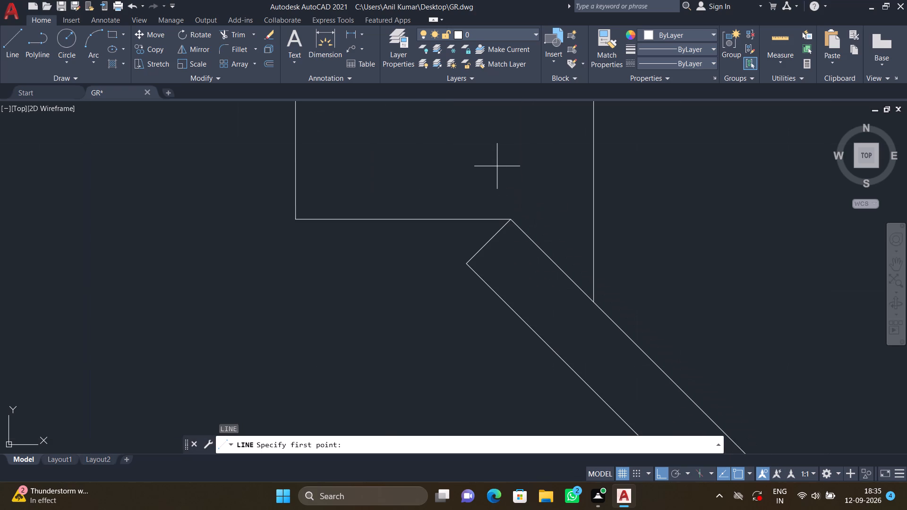
pyautogui.click(511, 218)
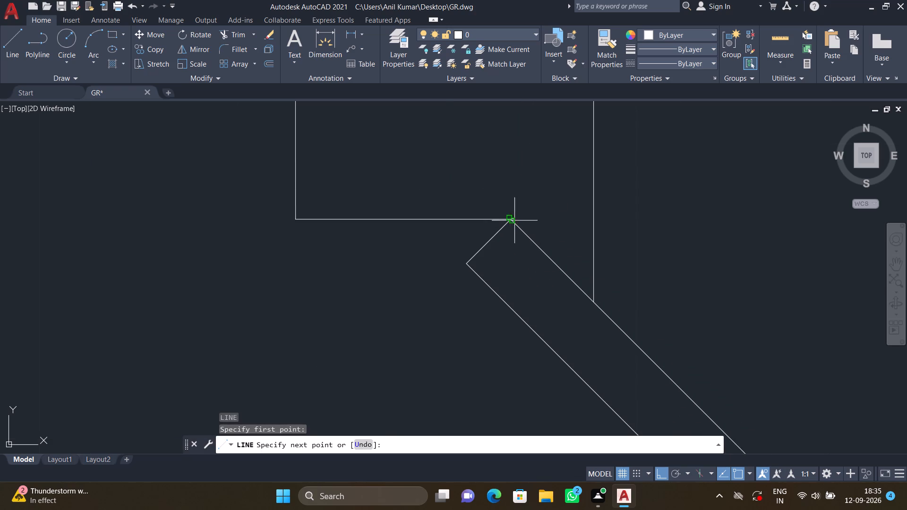
pyautogui.click(591, 220)
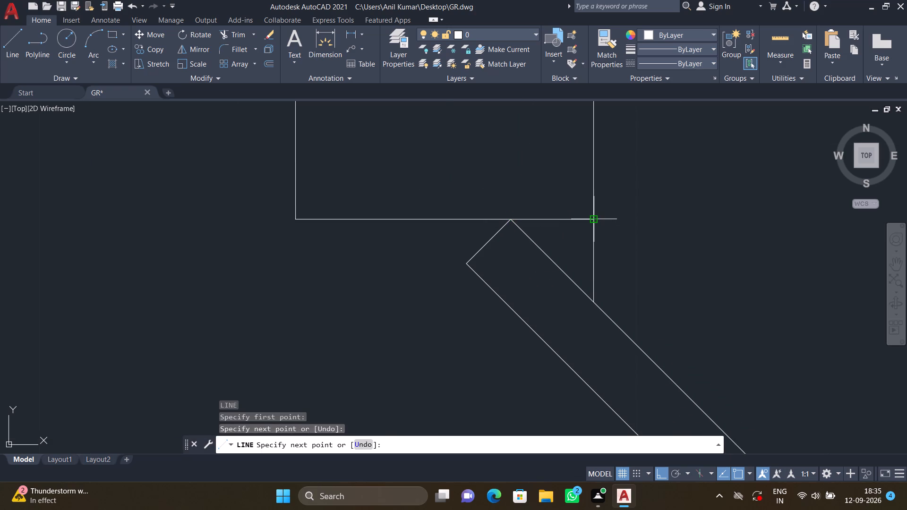
pyautogui.press('Return')
# Trim the stub of the vertical wall's room-side line between the jamb and the upper side door's leaf.
pyautogui.write('TR')
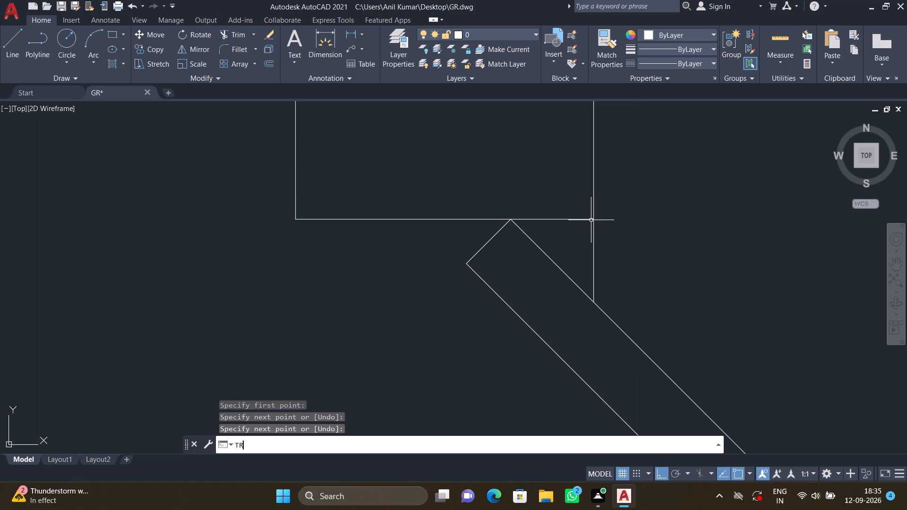
pyautogui.press('Return')
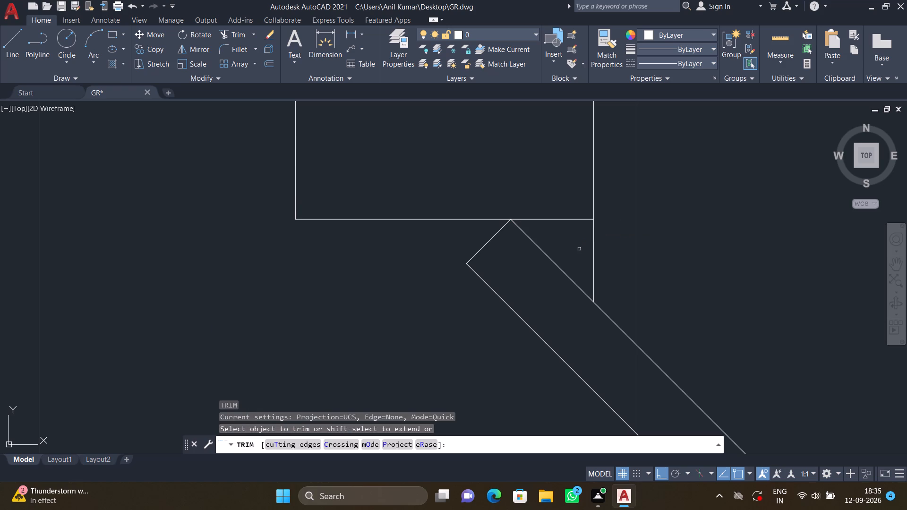
pyautogui.moveTo(581, 249); pyautogui.dragTo(585, 249)
pyautogui.click(620, 252)
pyautogui.press('Return')
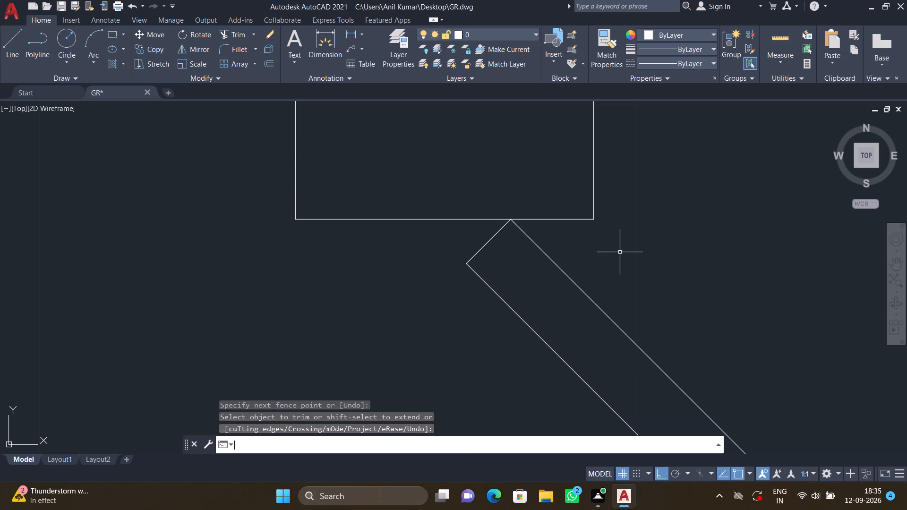
# Trim the overlapping inner wall lines inside the exterior wall's upper-right corner of the second plan.
pyautogui.scroll(-6, 620, 252)
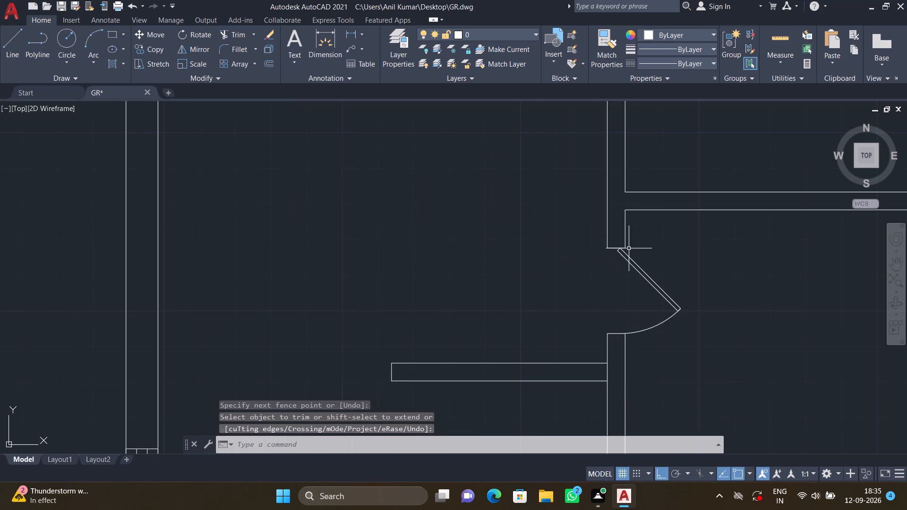
pyautogui.scroll(-3, 639, 249)
pyautogui.moveTo(677, 276); pyautogui.dragTo(677, 270, button='middle')
pyautogui.moveTo(716, 200); pyautogui.dragTo(596, 204, button='middle')
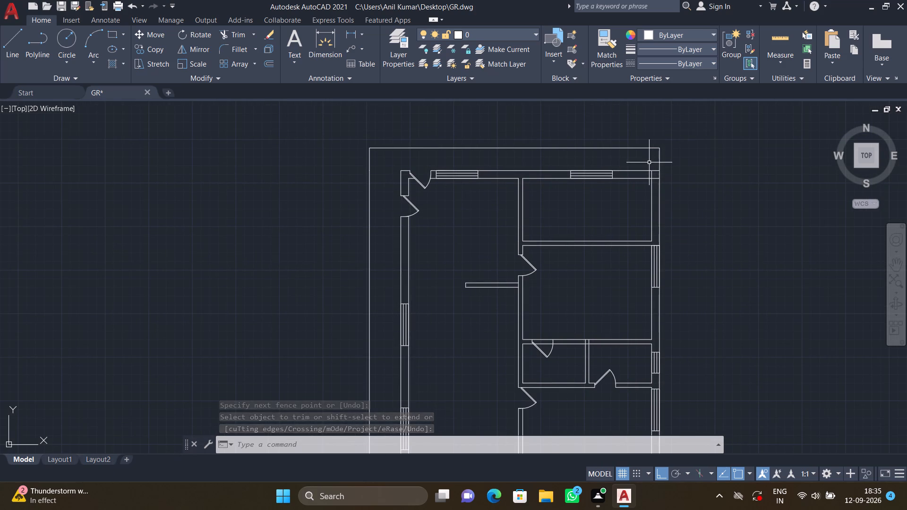
pyautogui.scroll(4, 649, 162)
pyautogui.scroll(1, 650, 219)
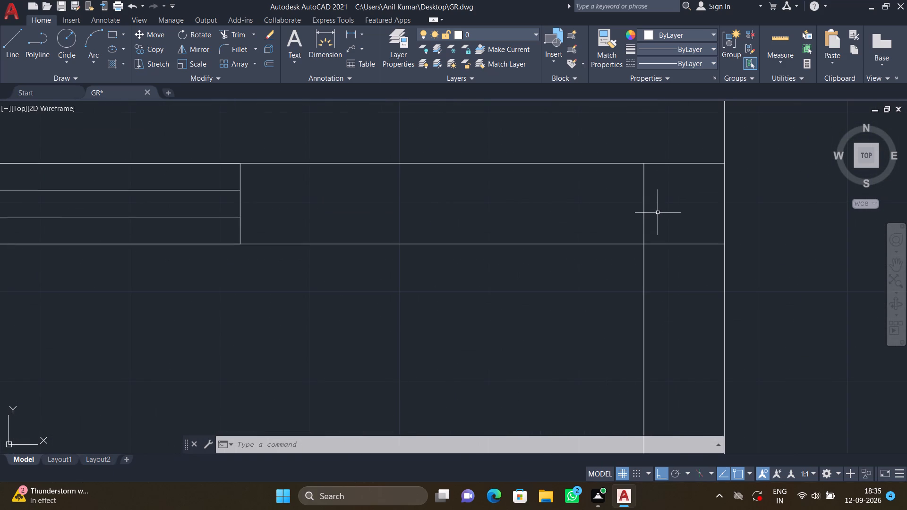
pyautogui.write('TR')
pyautogui.press('Return')
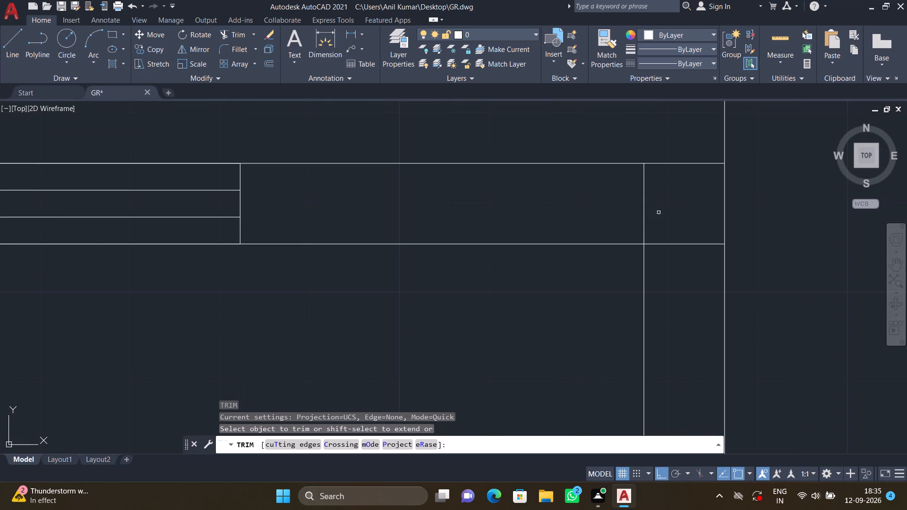
pyautogui.click(627, 207)
pyautogui.click(669, 206)
pyautogui.click(671, 206)
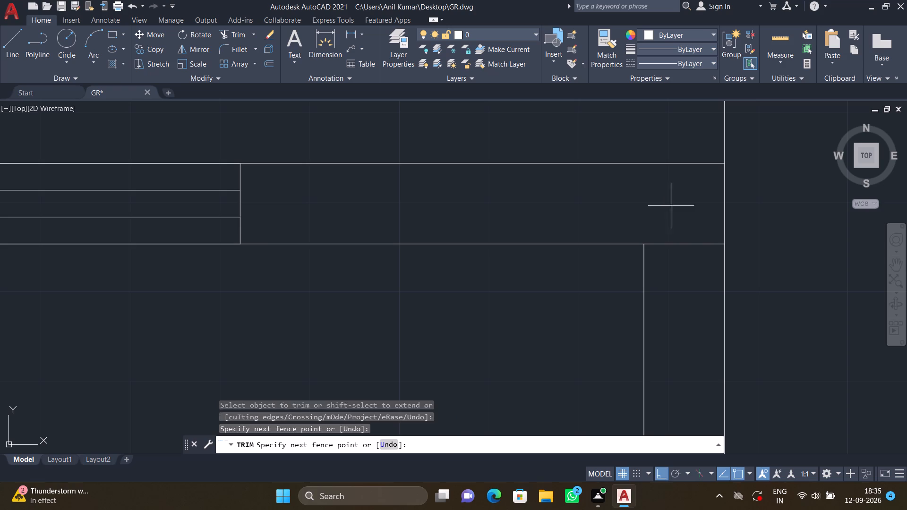
pyautogui.click(680, 269)
pyautogui.press('Return')
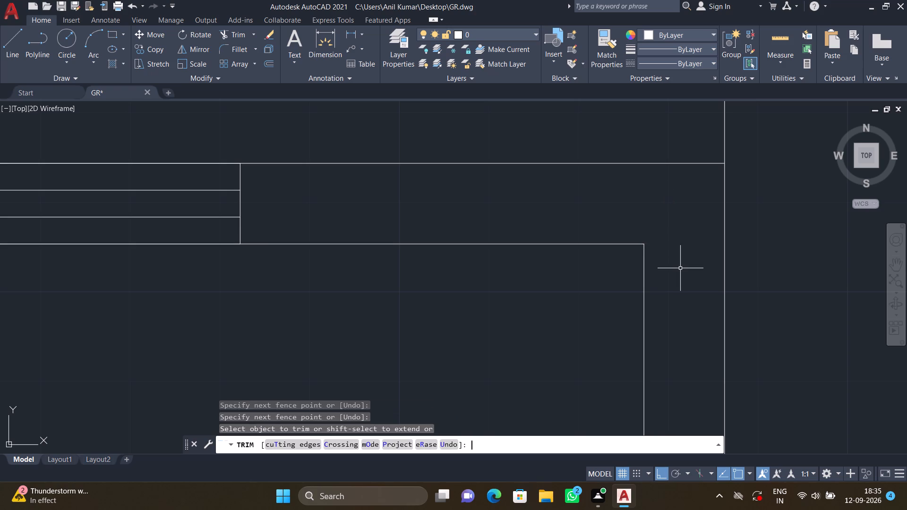
# Trim both partition lines across the door opening above the left small room, including the piece inside the door leaf.
pyautogui.scroll(-5, 680, 268)
pyautogui.moveTo(656, 317); pyautogui.dragTo(655, 312, button='middle')
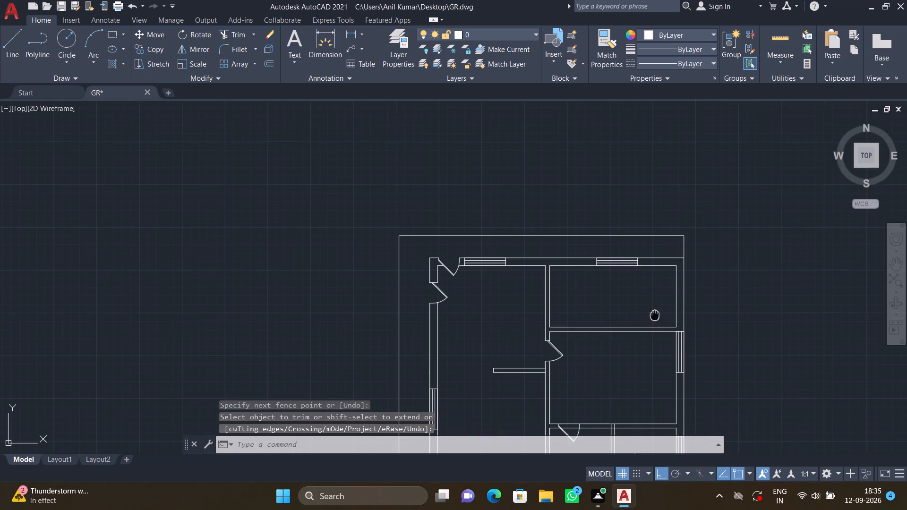
pyautogui.moveTo(655, 312); pyautogui.dragTo(649, 187, button='middle')
pyautogui.scroll(-1, 630, 250)
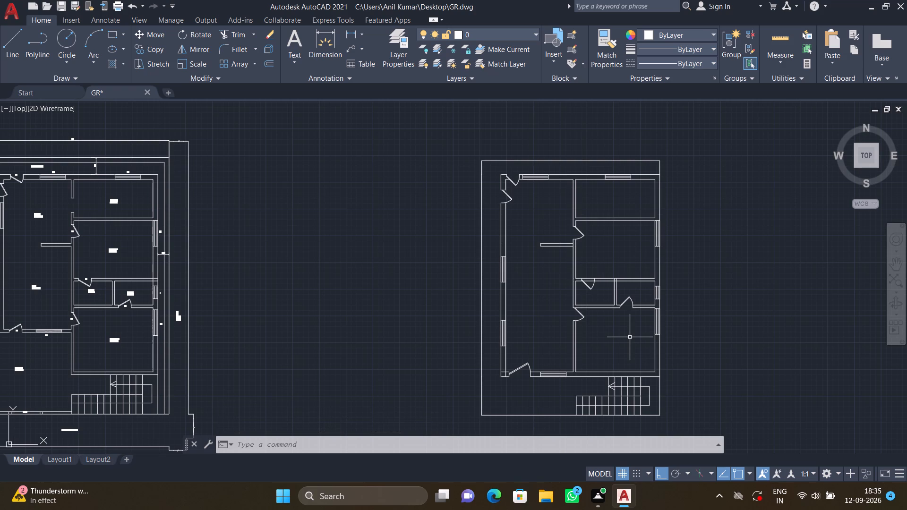
pyautogui.scroll(4, 590, 278)
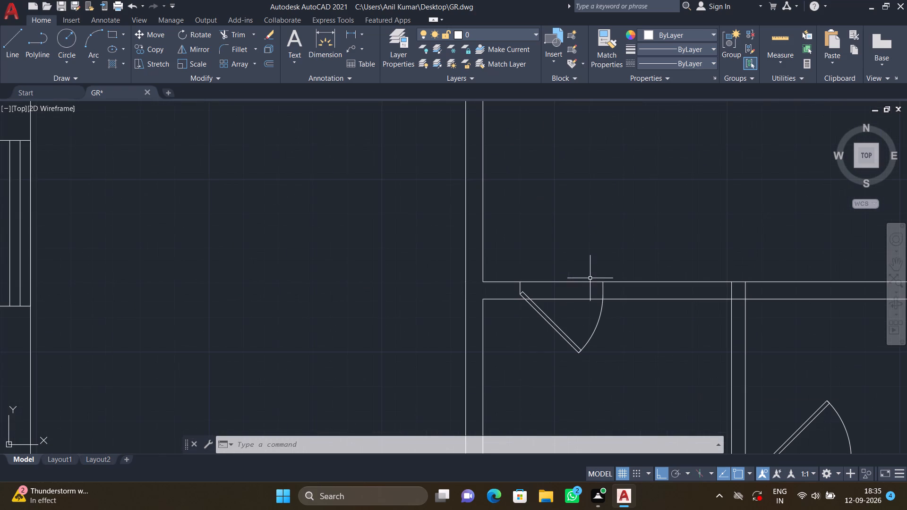
pyautogui.write('TR')
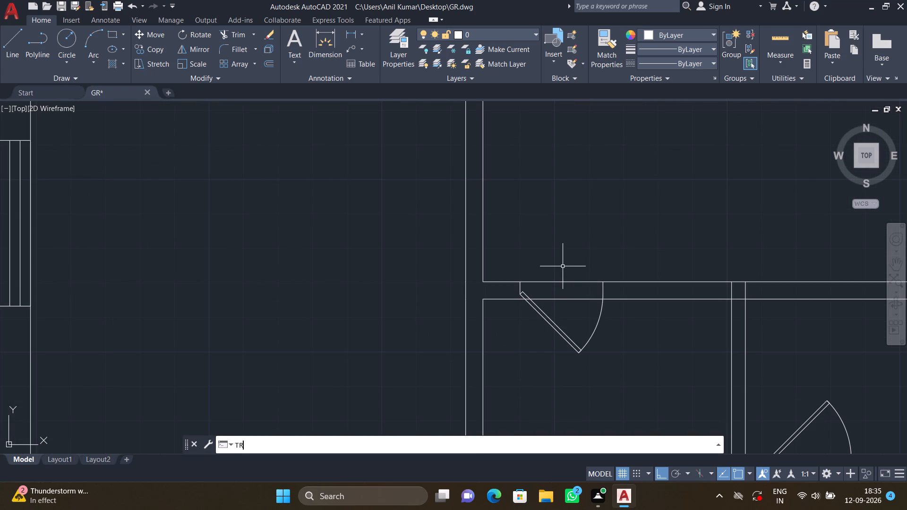
pyautogui.press('Return')
pyautogui.scroll(2, 549, 263)
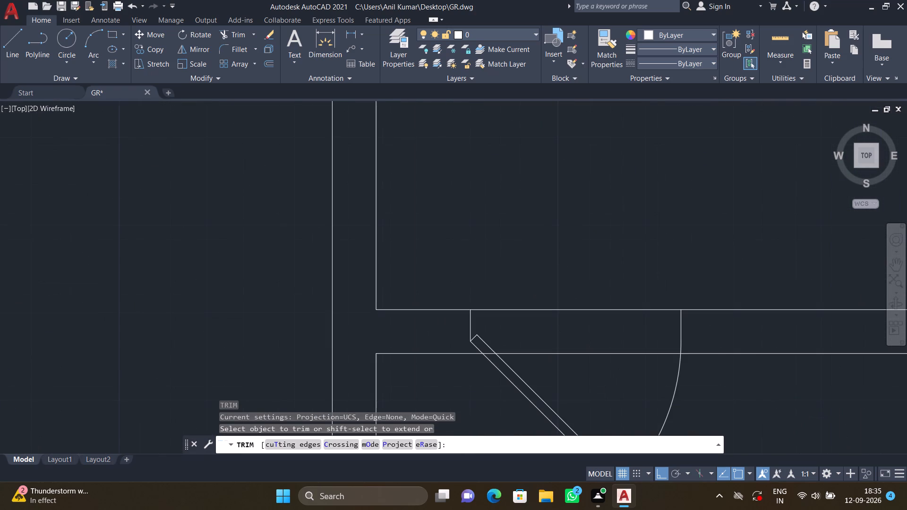
pyautogui.click(575, 299)
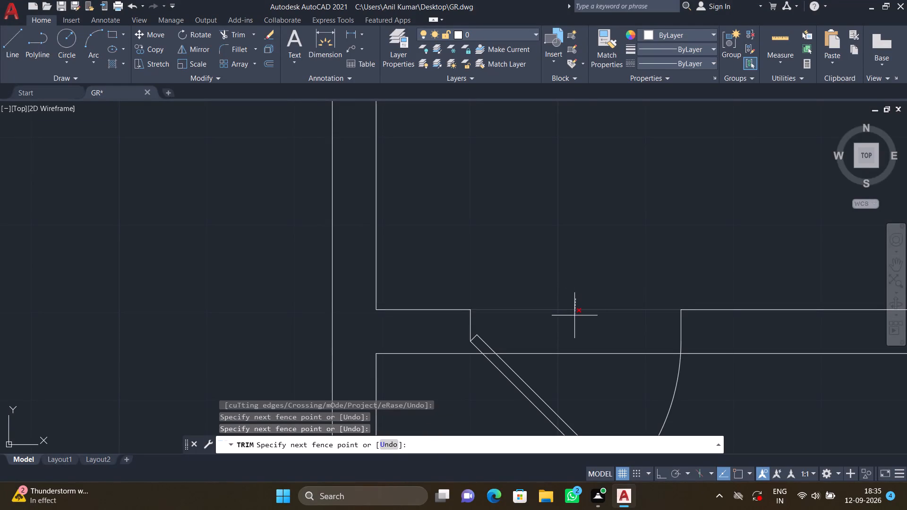
pyautogui.click(574, 320)
pyautogui.click(570, 342)
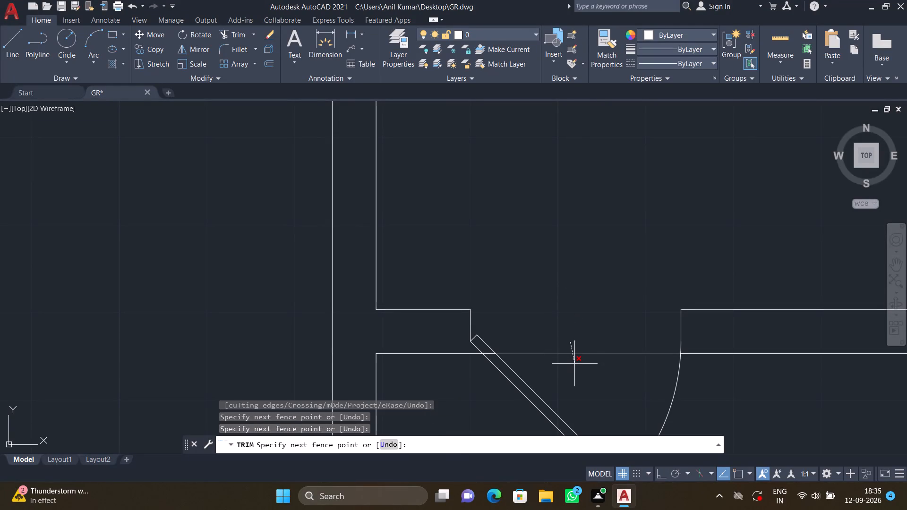
pyautogui.click(574, 364)
pyautogui.scroll(3, 488, 354)
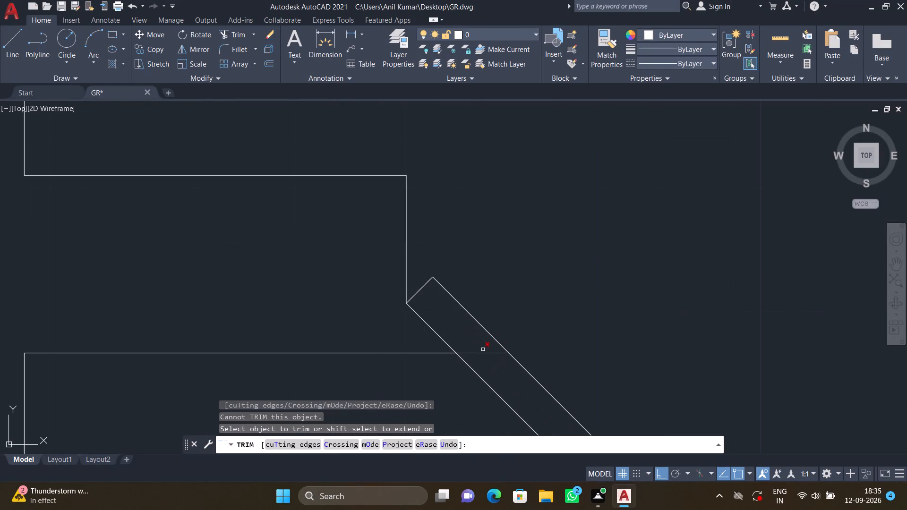
pyautogui.click(482, 348)
pyautogui.click(485, 358)
pyautogui.scroll(-3, 555, 306)
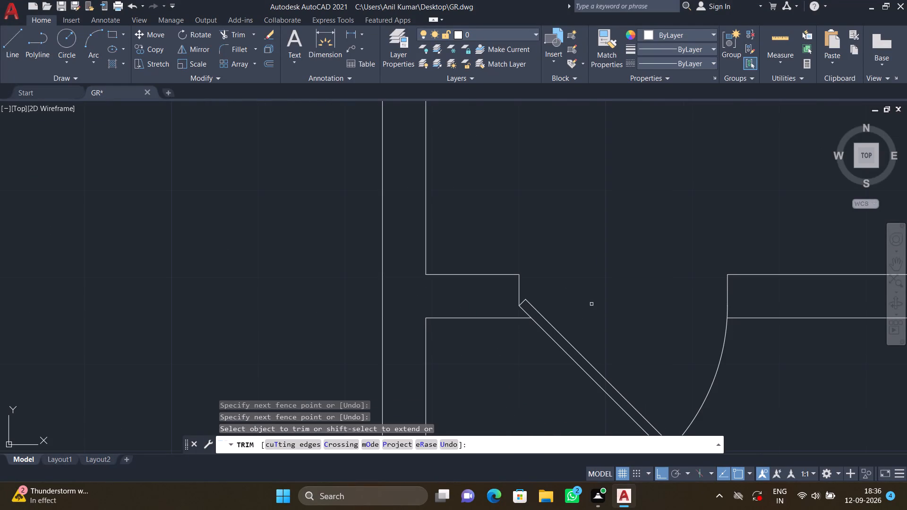
pyautogui.moveTo(610, 309); pyautogui.dragTo(594, 247, button='middle')
pyautogui.press('Return')
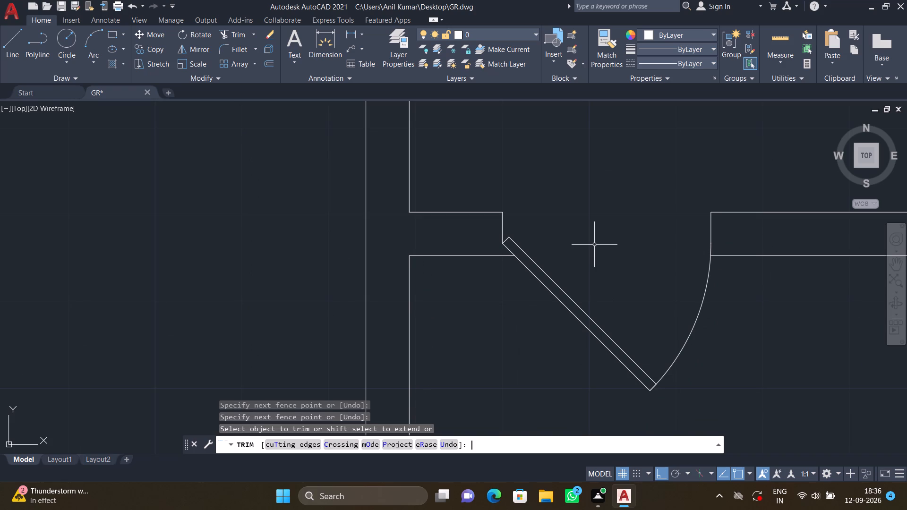
# Draw a short vertical line extending that door's hinge-side jamb from the leaf corner to the partition's lower line.
pyautogui.press('l')
pyautogui.press('Return')
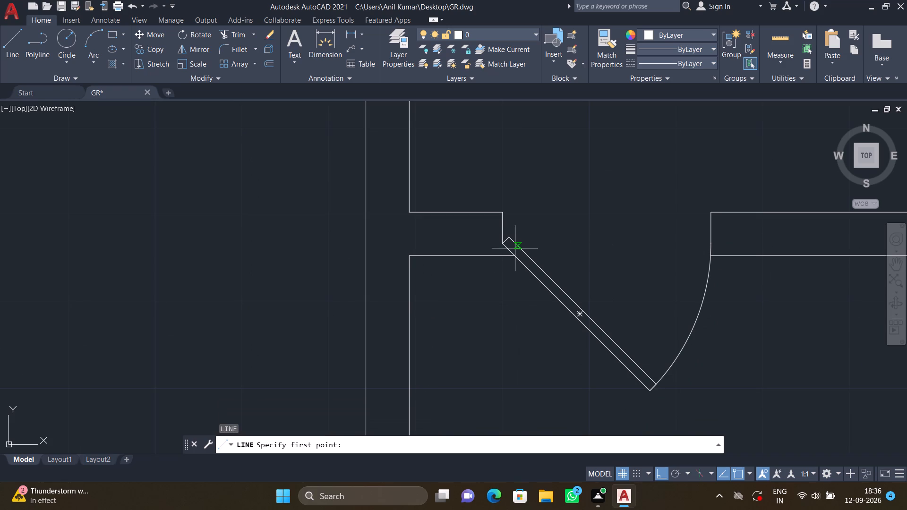
pyautogui.scroll(3, 498, 238)
pyautogui.click(510, 259)
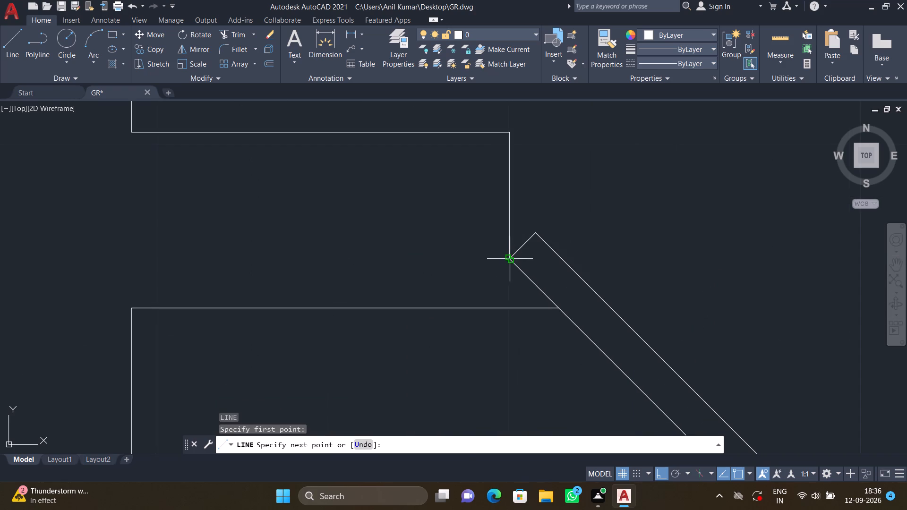
pyautogui.click(510, 311)
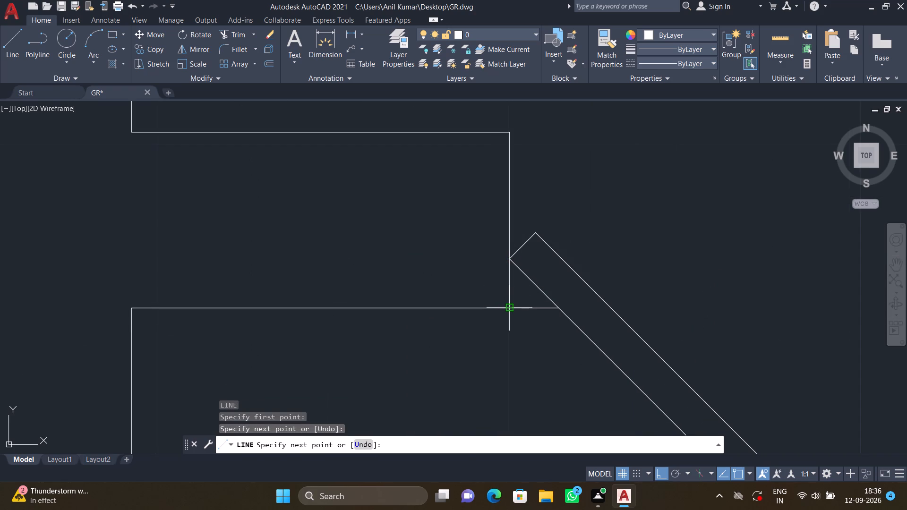
pyautogui.hotkey('shift', 'Return')
# Trim the stub of the partition's lower line between the new jamb line and the door leaf.
pyautogui.scroll(2, 528, 296)
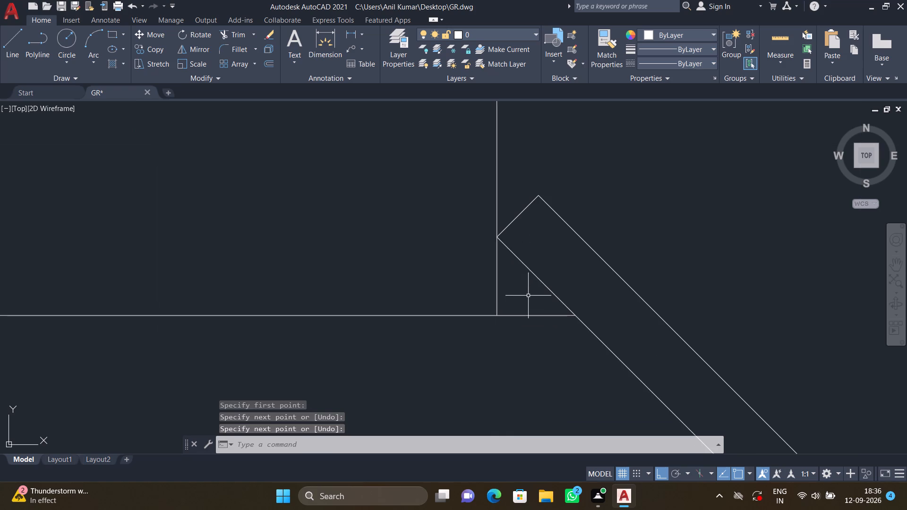
pyautogui.write('TR')
pyautogui.press('Return')
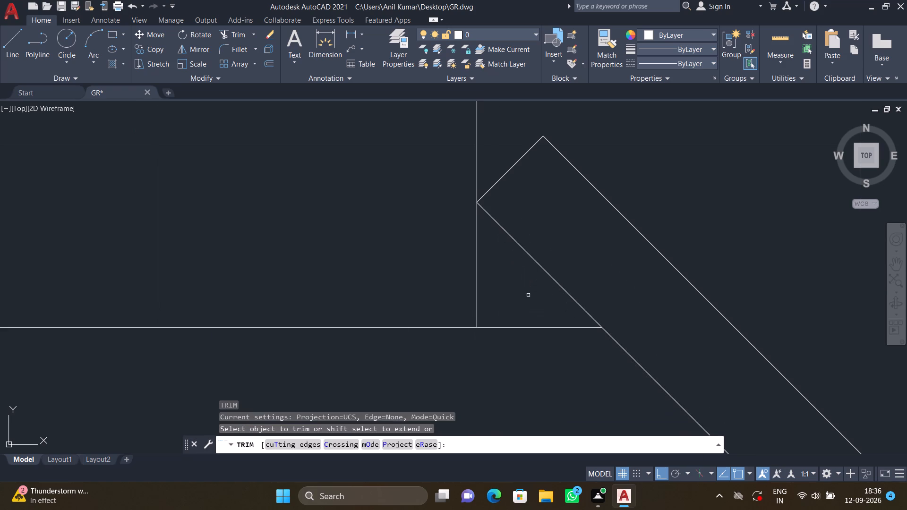
pyautogui.click(528, 297)
pyautogui.click(523, 345)
pyautogui.press('Return')
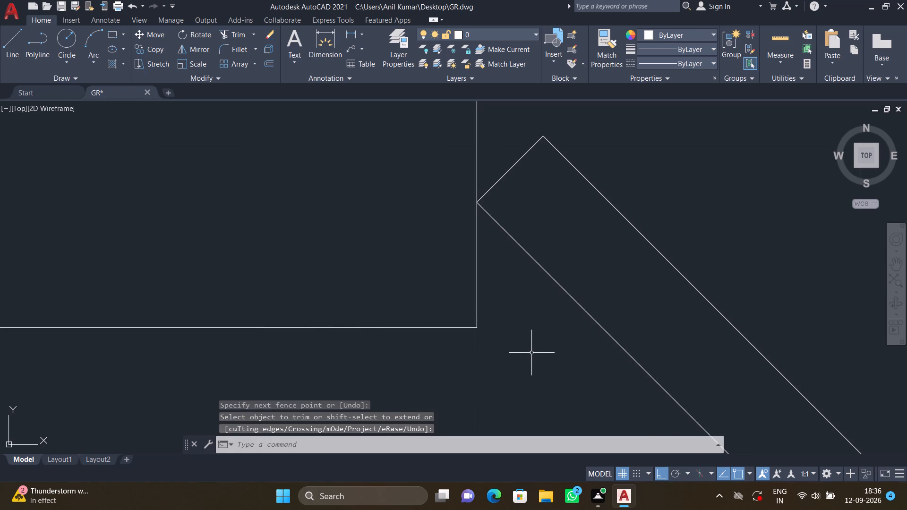
# Trim the overlapping inner wall lines inside the exterior wall's lower-left corner, beside the front entrance door.
pyautogui.scroll(-4, 531, 353)
pyautogui.scroll(-5, 597, 329)
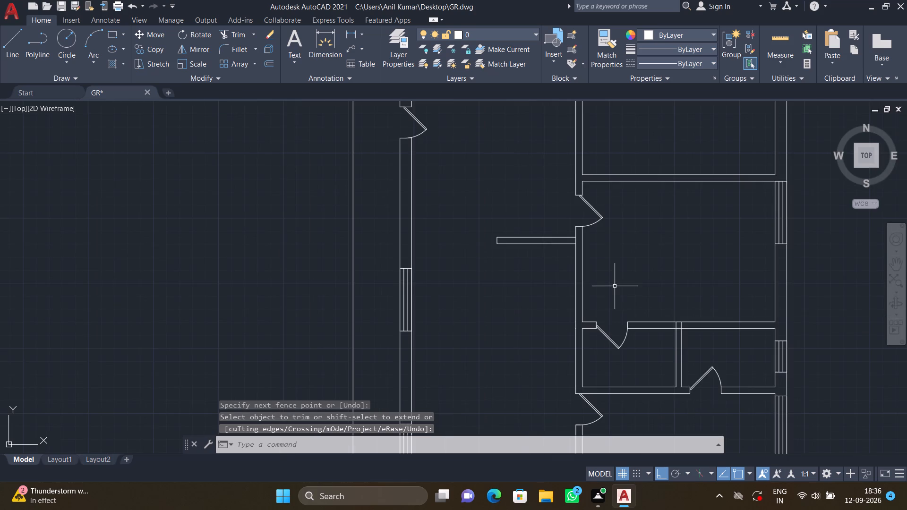
pyautogui.scroll(-1, 616, 285)
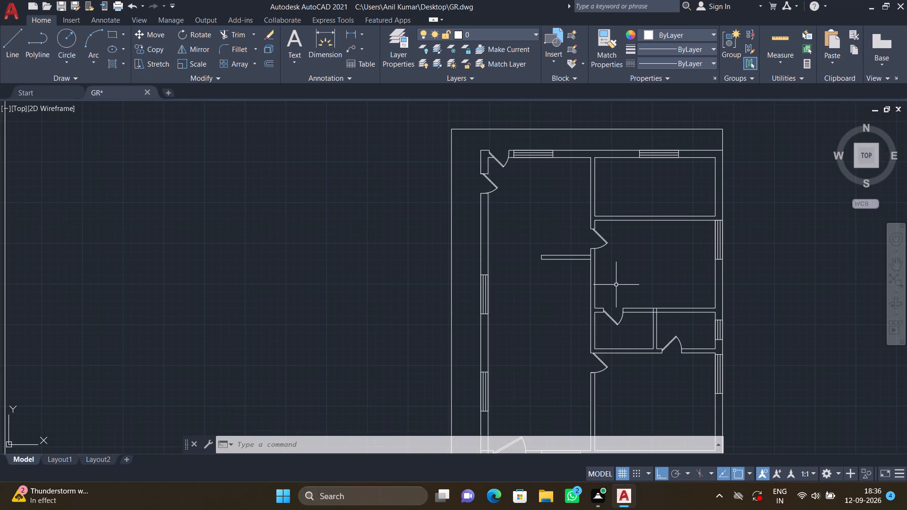
pyautogui.scroll(-1, 616, 285)
pyautogui.scroll(-1, 631, 344)
pyautogui.moveTo(631, 345); pyautogui.dragTo(620, 293, button='middle')
pyautogui.moveTo(617, 282); pyautogui.dragTo(615, 276, button='middle')
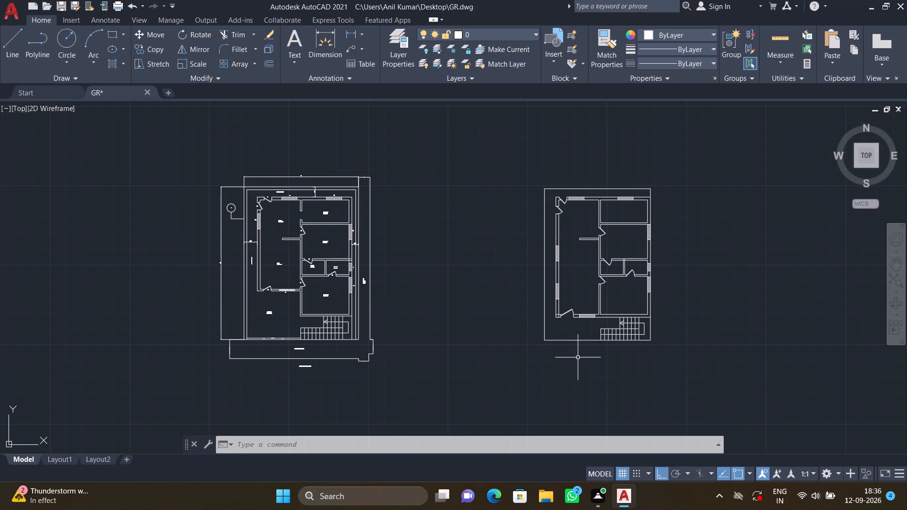
pyautogui.scroll(1, 580, 311)
pyautogui.moveTo(562, 342); pyautogui.dragTo(541, 329, button='middle')
pyautogui.middleClick(504, 309)
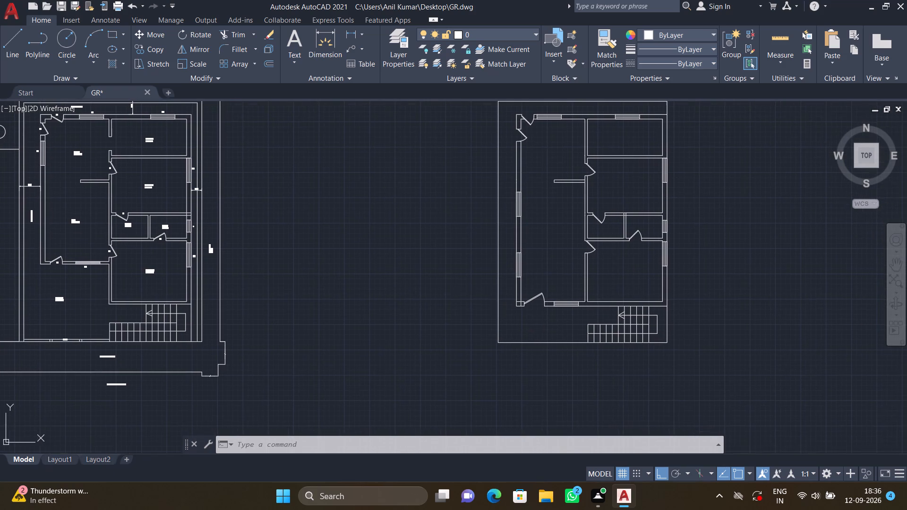
pyautogui.scroll(2, 548, 328)
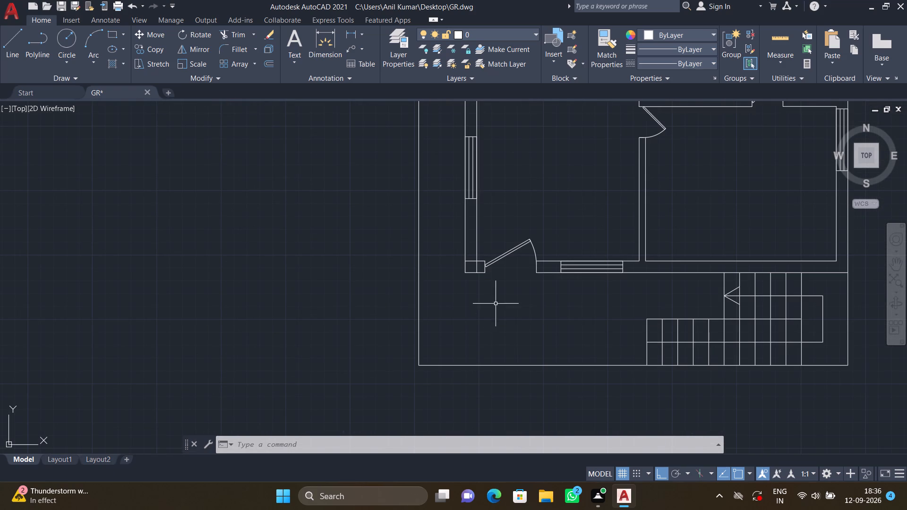
pyautogui.scroll(1, 494, 273)
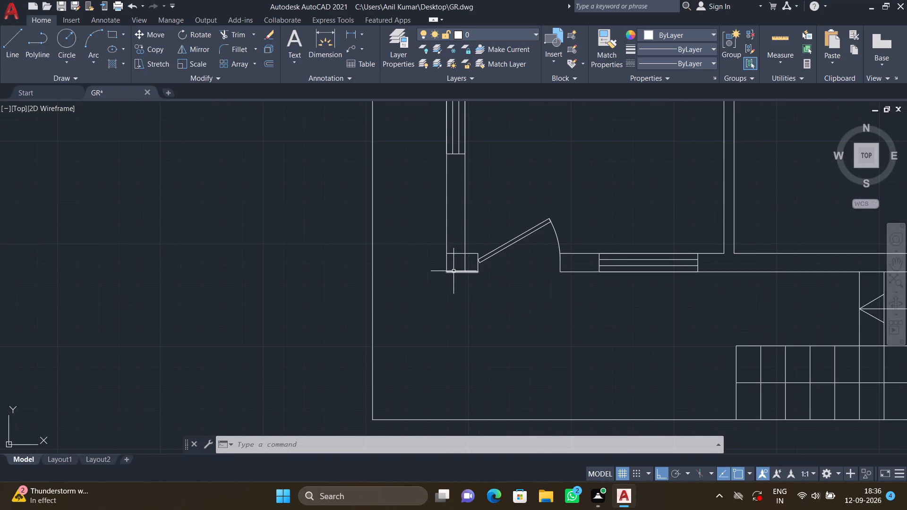
pyautogui.press('t')
pyautogui.press('r')
pyautogui.press('Return')
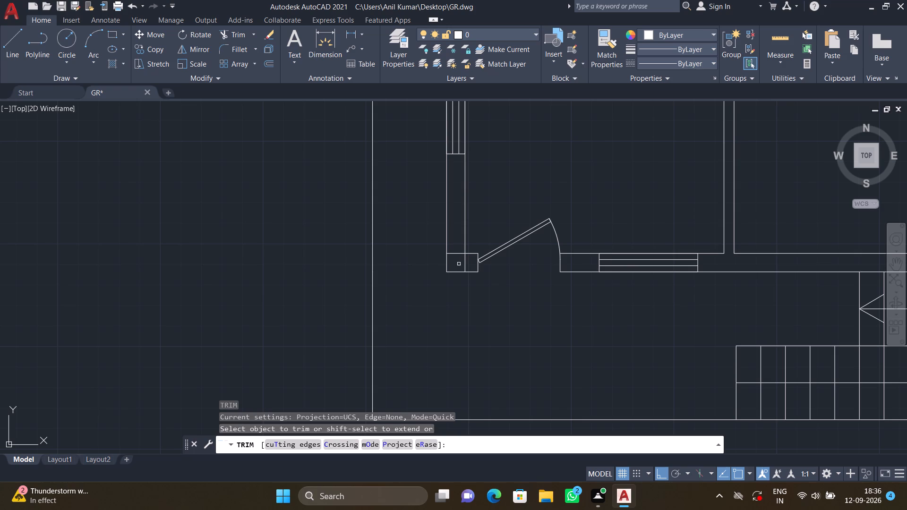
pyautogui.scroll(3, 459, 264)
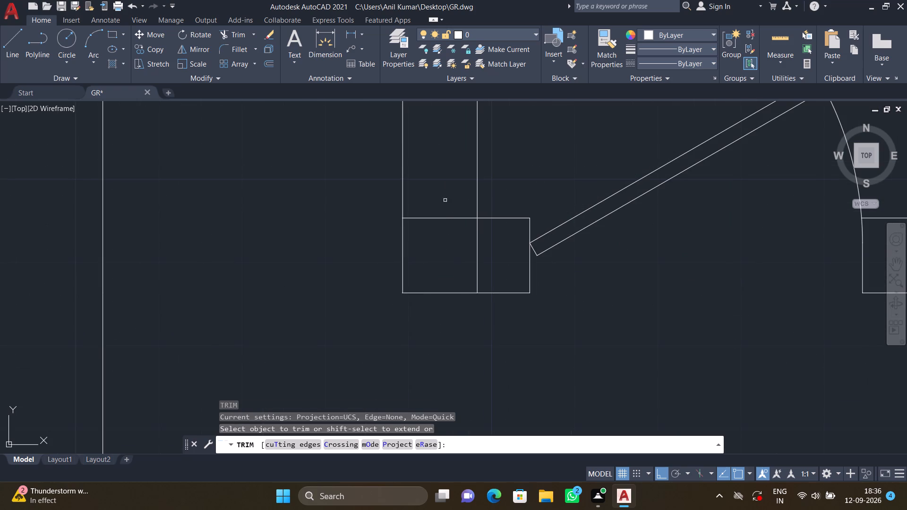
pyautogui.click(445, 201)
pyautogui.click(440, 245)
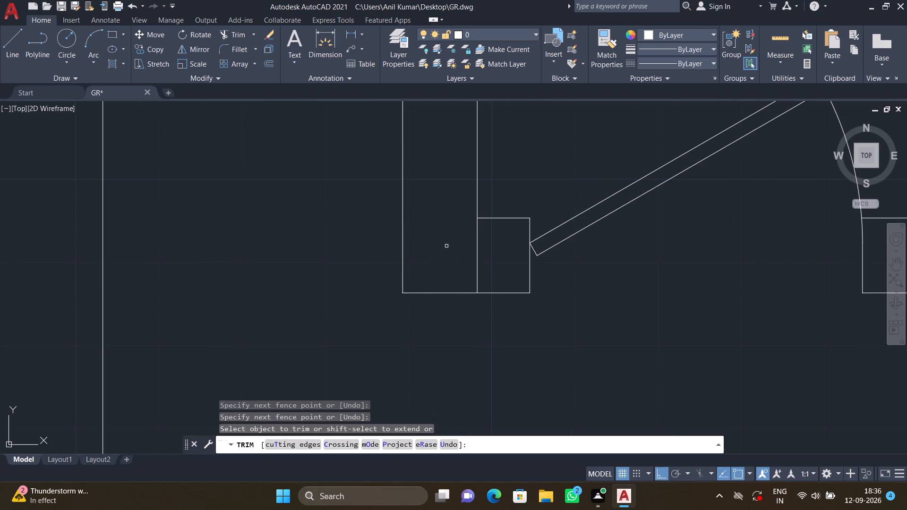
pyautogui.click(446, 246)
pyautogui.click(493, 254)
pyautogui.press('Return')
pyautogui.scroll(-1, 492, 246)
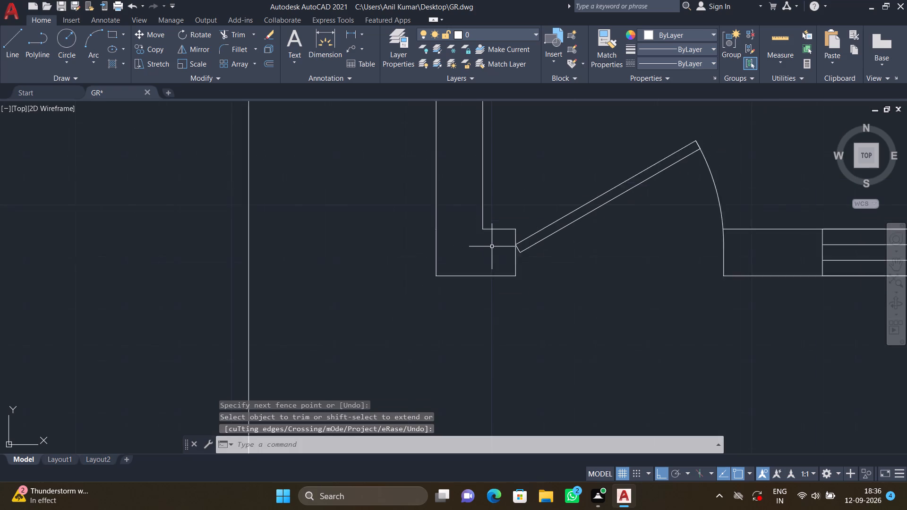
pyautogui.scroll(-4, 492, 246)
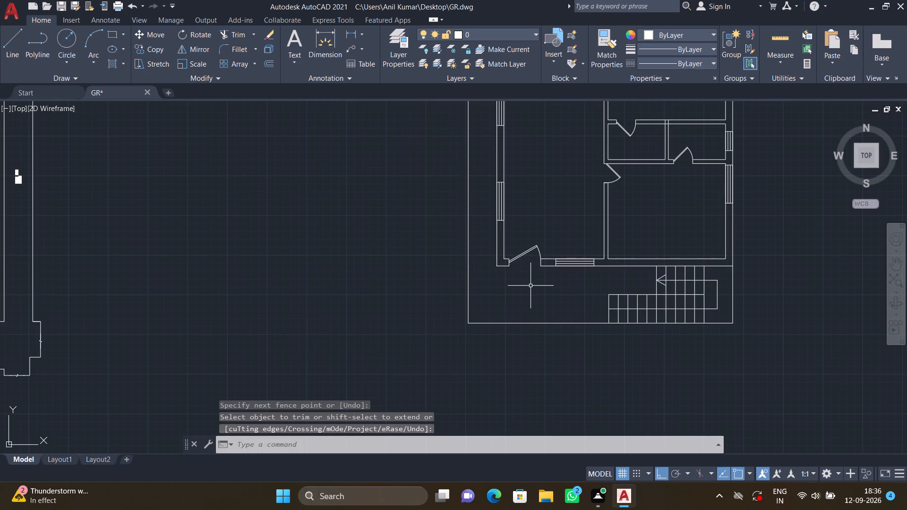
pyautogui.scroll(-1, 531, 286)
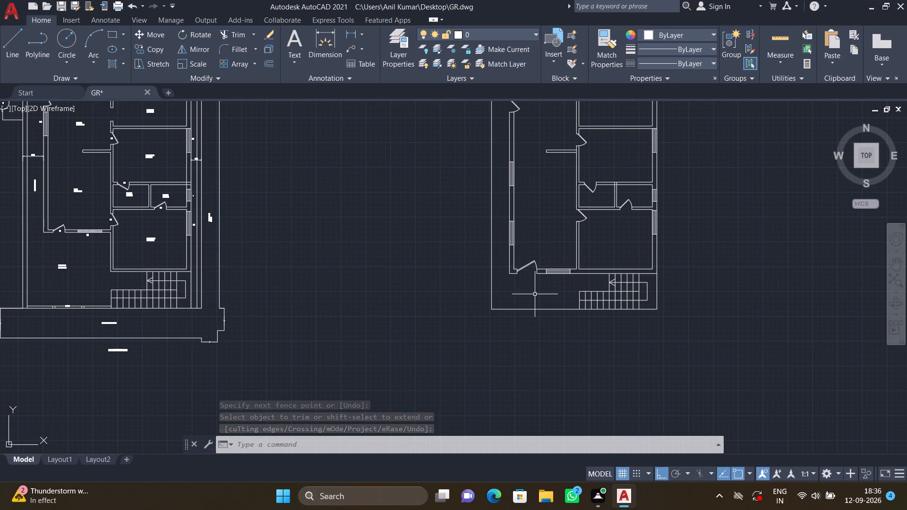
# Add the multiline text label 6'0" BALCONY in the open strip below the second plan's front entrance door.
pyautogui.moveTo(535, 295); pyautogui.dragTo(516, 290, button='middle')
pyautogui.scroll(-1, 518, 285)
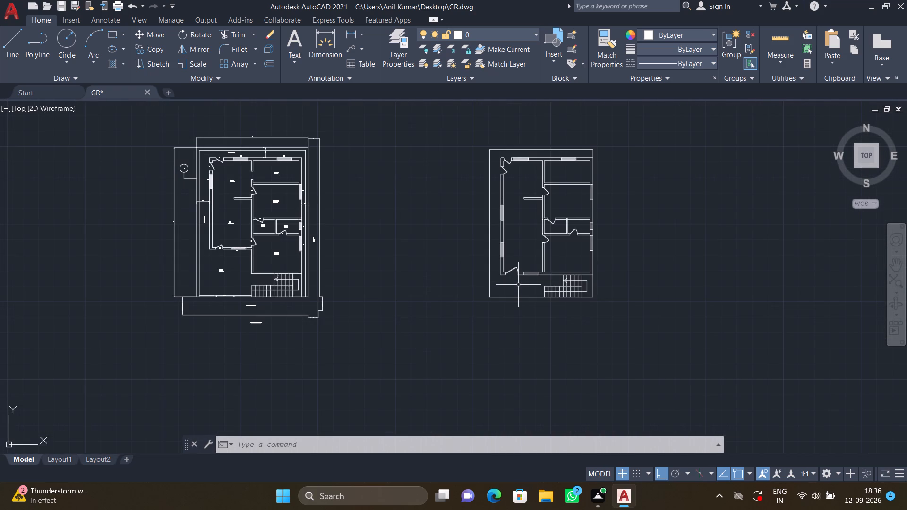
pyautogui.scroll(2, 525, 180)
pyautogui.scroll(-1, 500, 184)
pyautogui.scroll(-1, 500, 277)
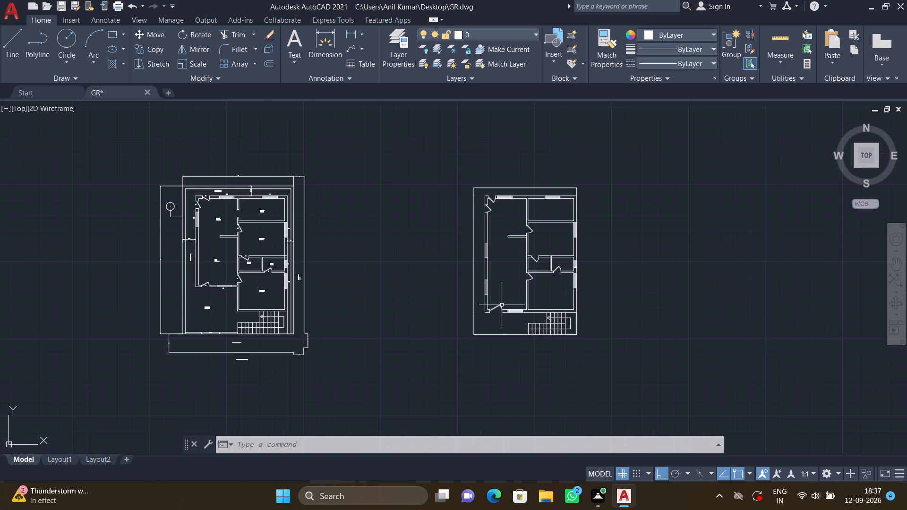
pyautogui.scroll(3, 498, 327)
pyautogui.write('MT')
pyautogui.press('Return')
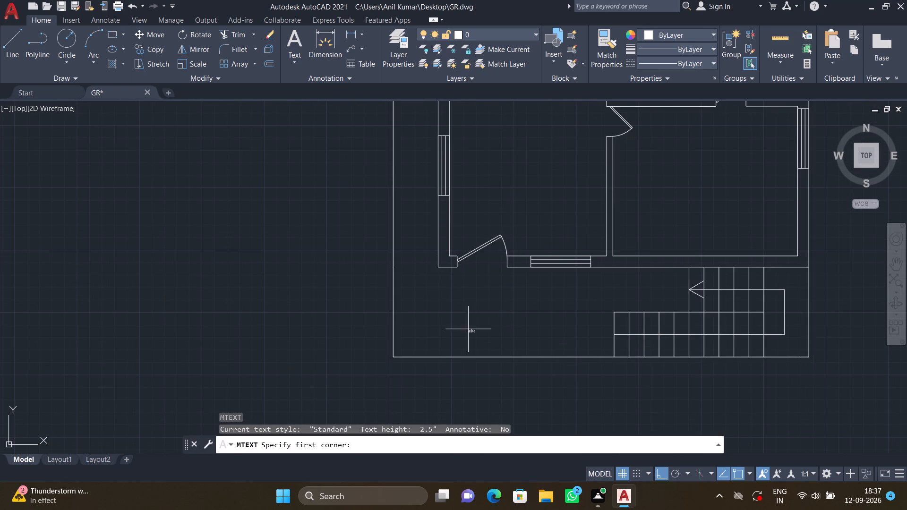
pyautogui.click(462, 327)
pyautogui.click(565, 343)
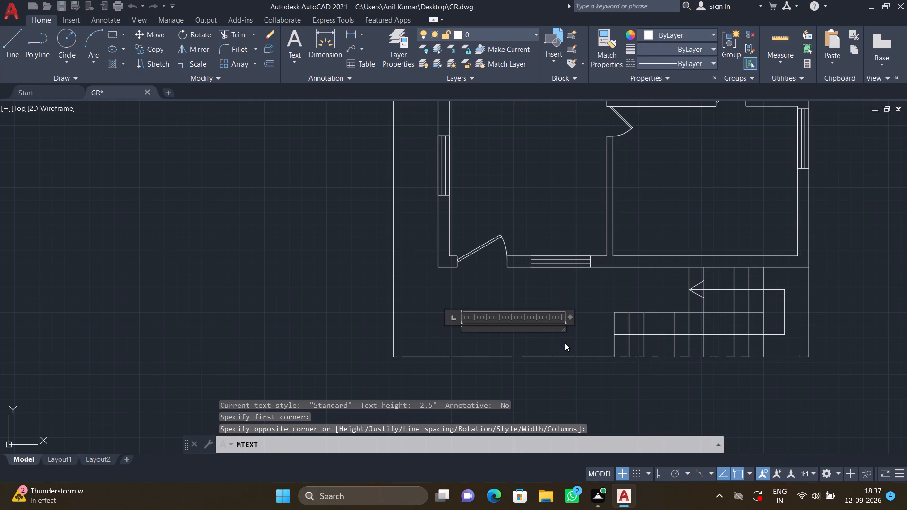
pyautogui.write("6'")
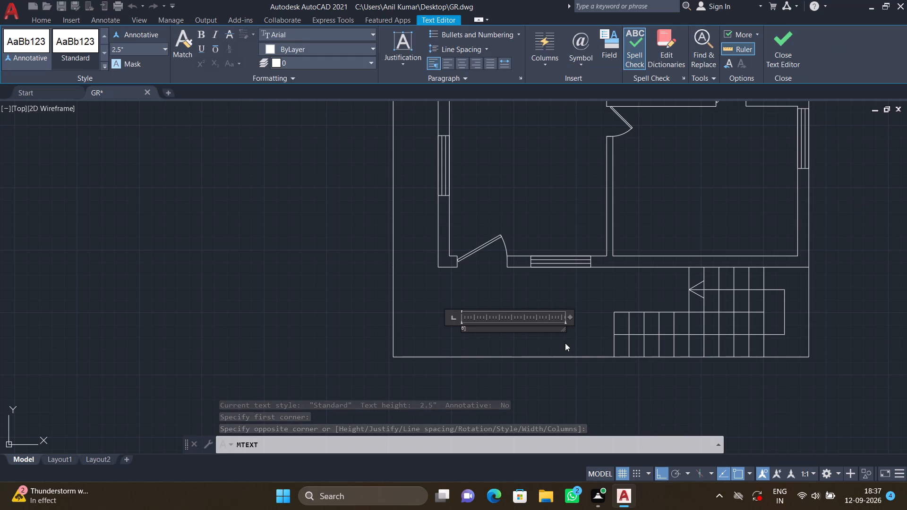
pyautogui.write('0"')
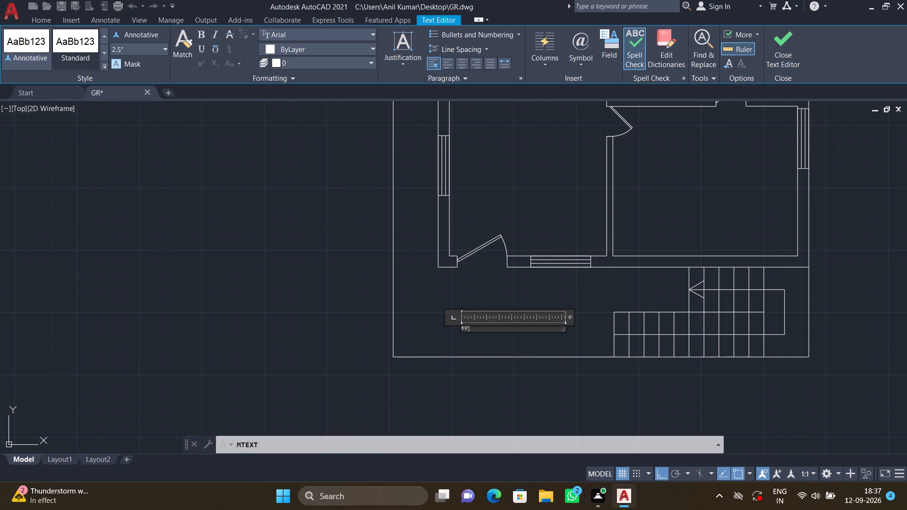
pyautogui.scroll(3, 459, 325)
pyautogui.moveTo(458, 323); pyautogui.dragTo(425, 223, button='middle')
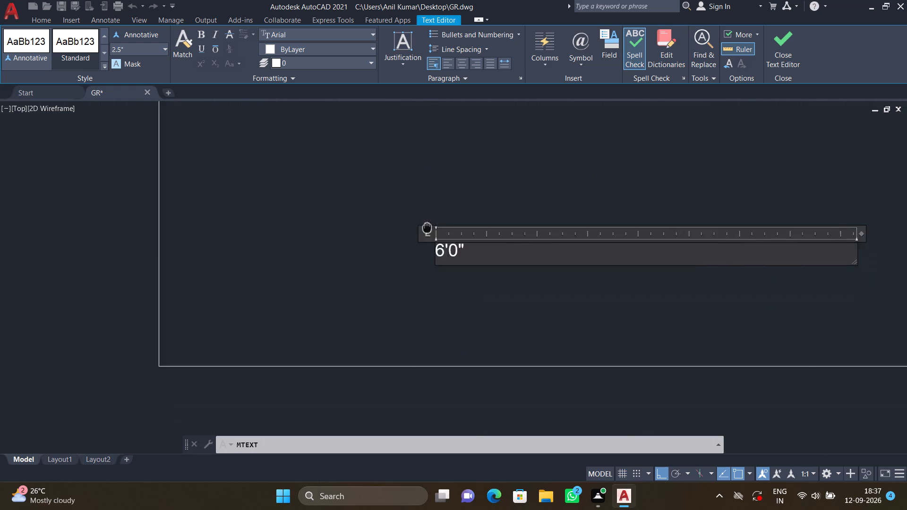
pyautogui.moveTo(425, 223); pyautogui.dragTo(410, 200, button='middle')
pyautogui.press('space')
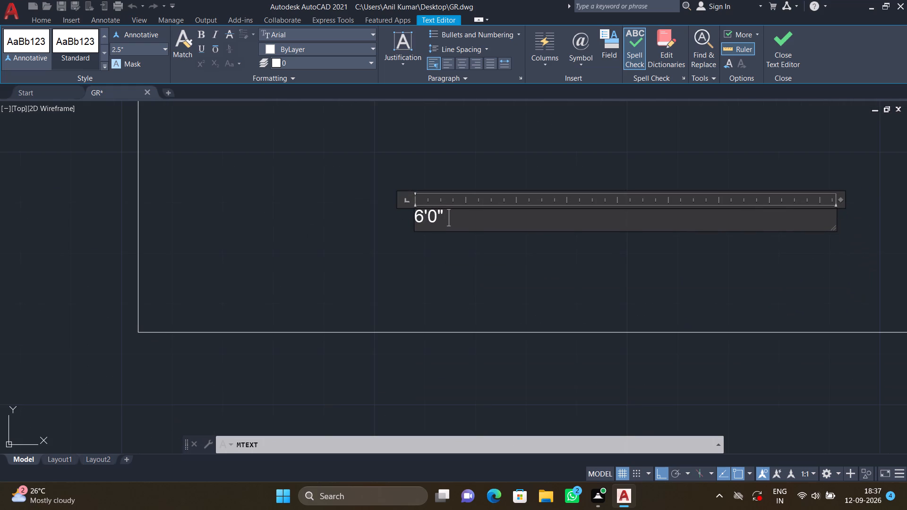
pyautogui.write('BALCONY')
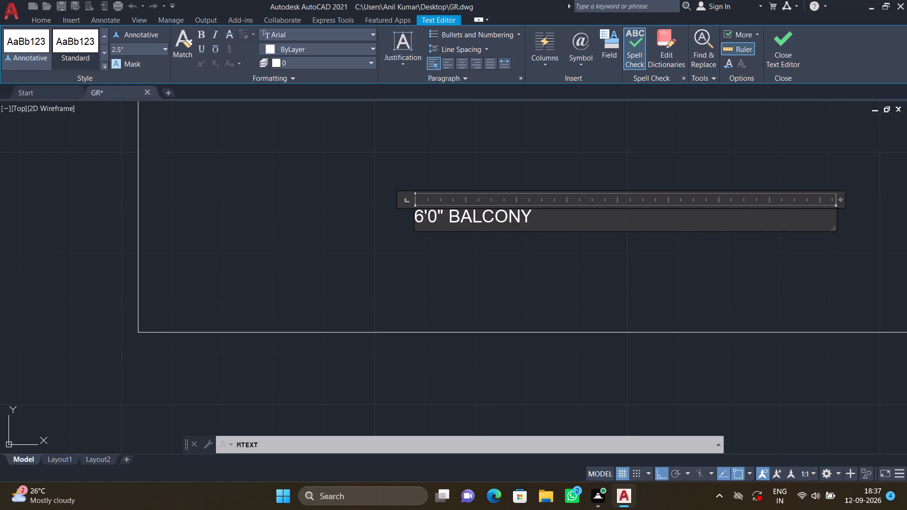
pyautogui.press('Return')
pyautogui.press('Escape')
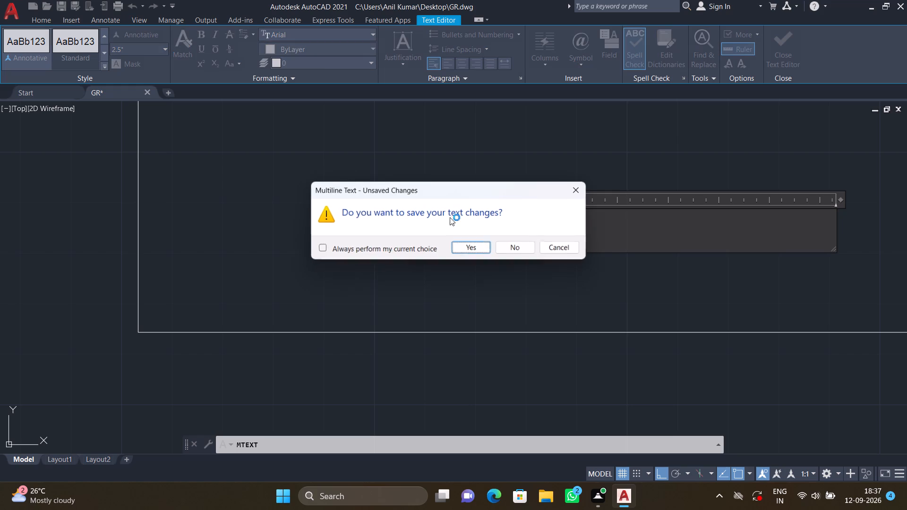
pyautogui.click(466, 244)
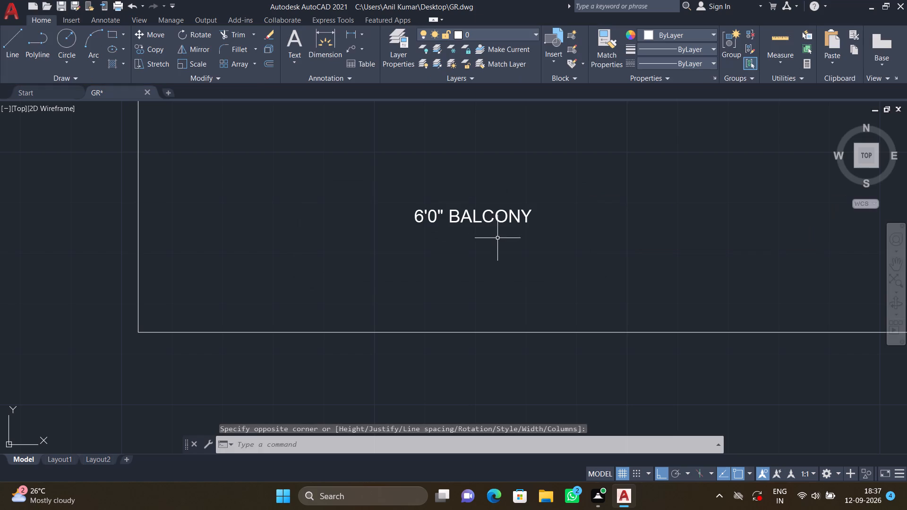
# Move the balcony label freely, with Ortho off, nearer the middle of the balcony strip and closer to its bottom boundary line.
pyautogui.press('m')
pyautogui.press('Return')
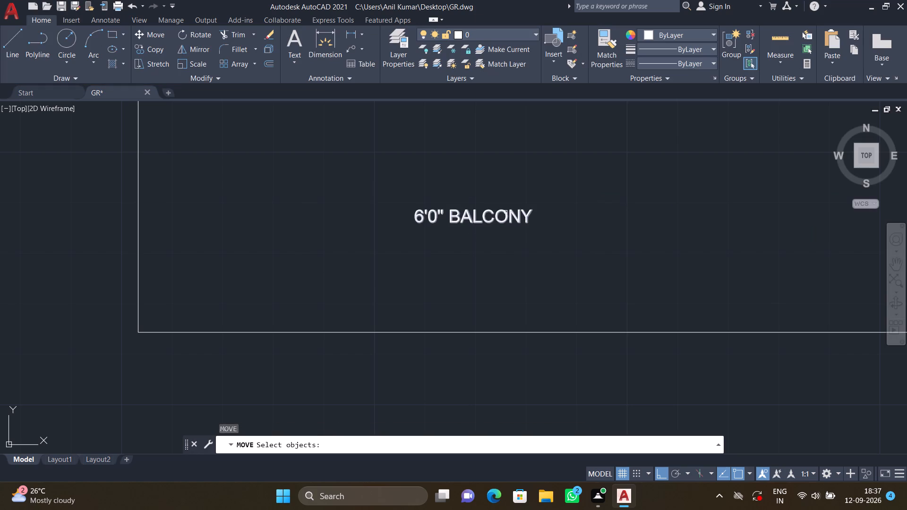
pyautogui.click(505, 212)
pyautogui.press('Return')
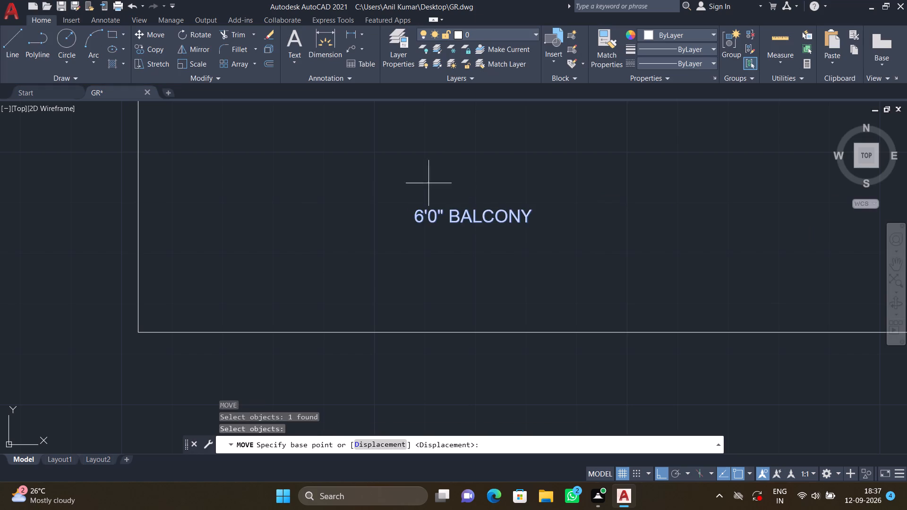
pyautogui.moveTo(414, 212); pyautogui.dragTo(419, 210)
pyautogui.scroll(-2, 503, 194)
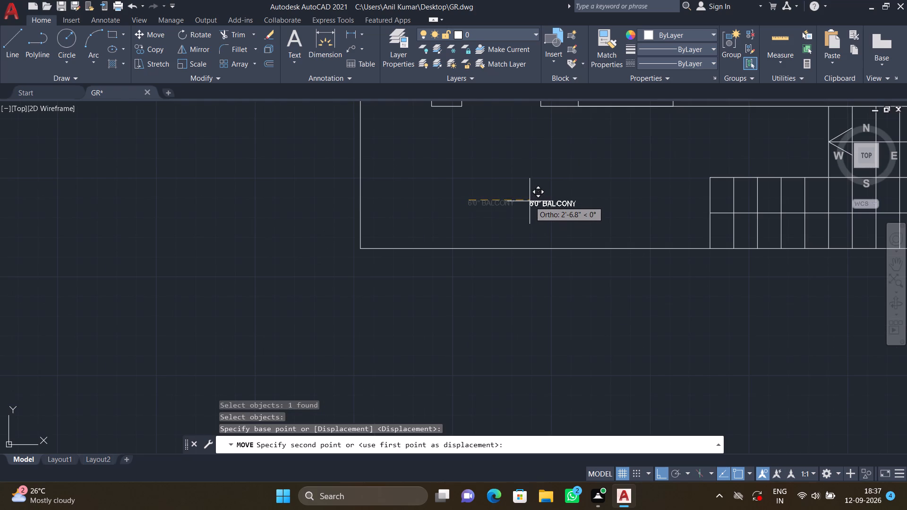
pyautogui.press('F8')
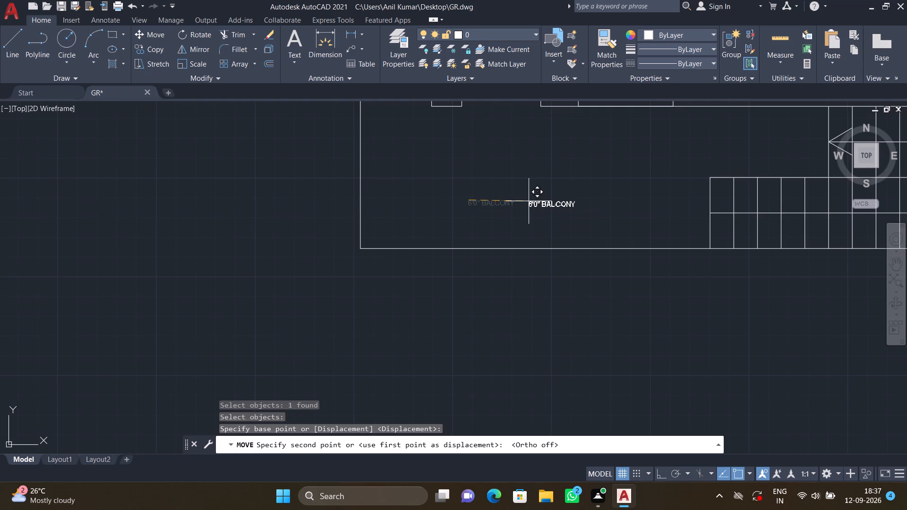
pyautogui.scroll(-1, 528, 201)
pyautogui.click(535, 213)
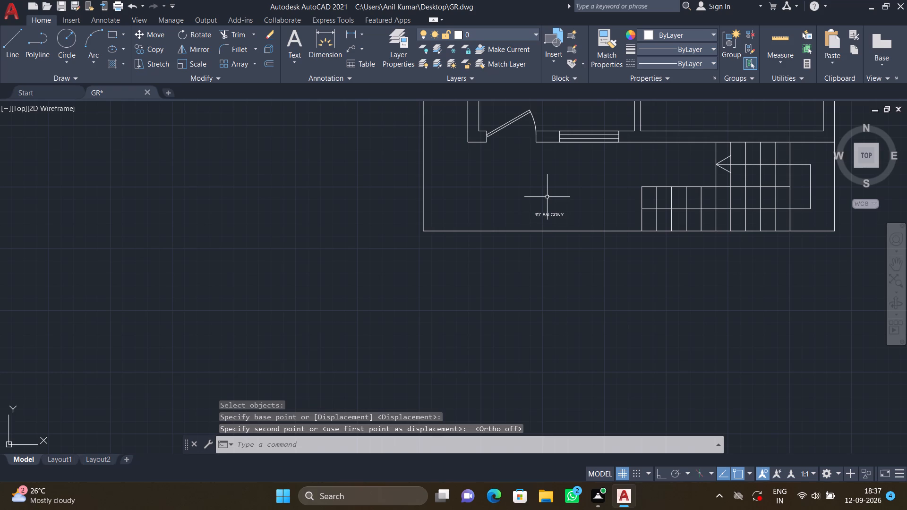
# Start a multiline text title below the second plan with the first line TYPICAL FLOOR PLAN.
pyautogui.scroll(-1, 547, 197)
pyautogui.moveTo(549, 238); pyautogui.dragTo(475, 221, button='middle')
pyautogui.scroll(1, 481, 223)
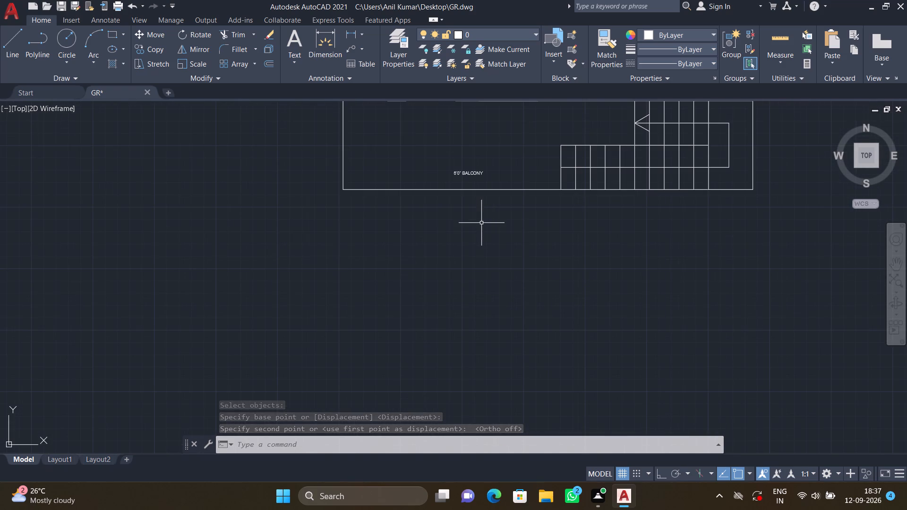
pyautogui.write('MT')
pyautogui.press('Return')
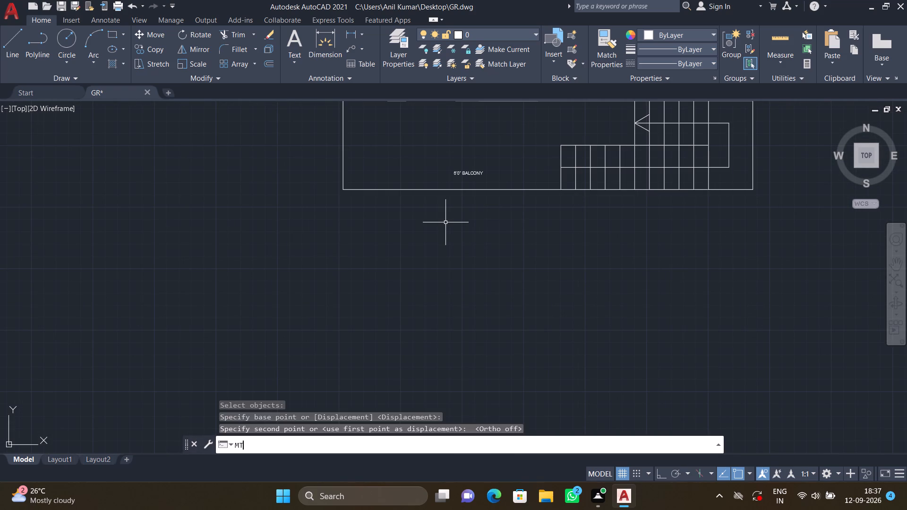
pyautogui.click(424, 224)
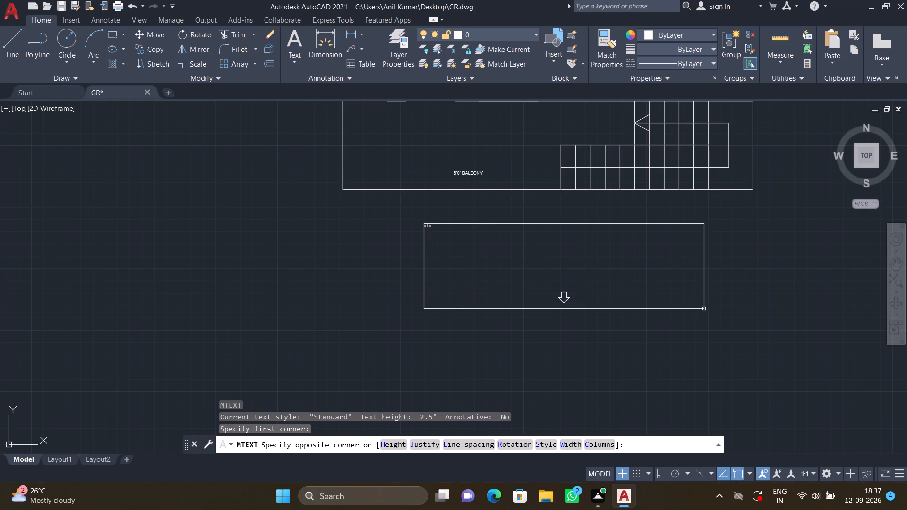
pyautogui.moveTo(729, 315); pyautogui.dragTo(725, 309)
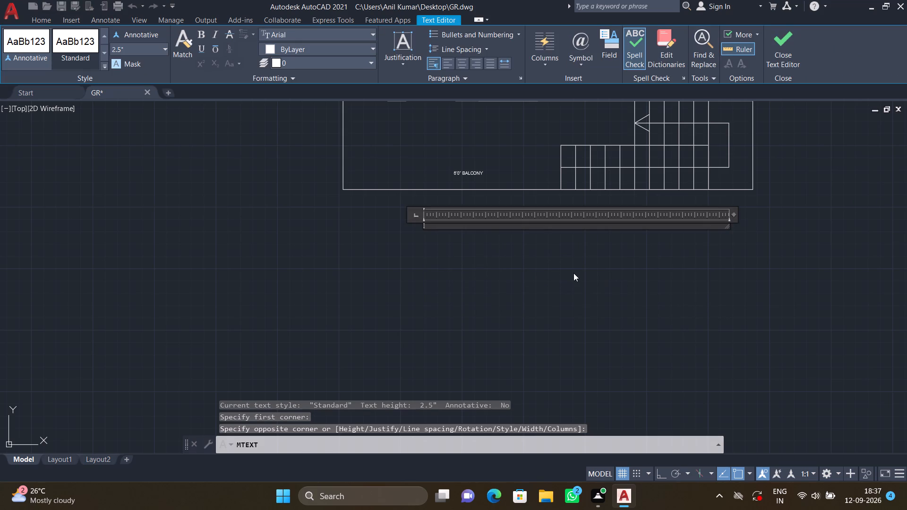
pyautogui.press('t')
pyautogui.write('YPICA')
pyautogui.press('l')
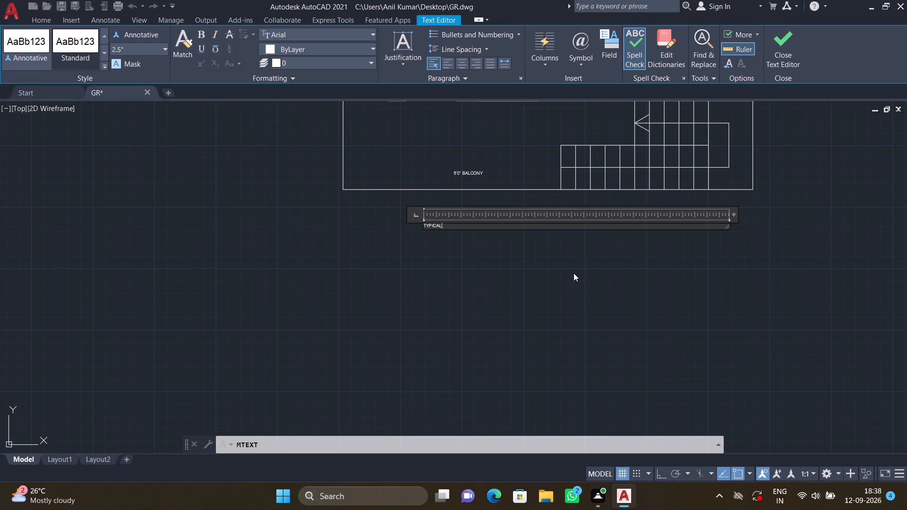
pyautogui.press('space')
pyautogui.write('FLOOR')
pyautogui.press('space')
pyautogui.write('PLAN')
# Add the second title line FIRST FLOOR & SECOND FLOOR PLAN below TYPICAL FLOOR PLAN and save the multiline text.
pyautogui.press('Return')
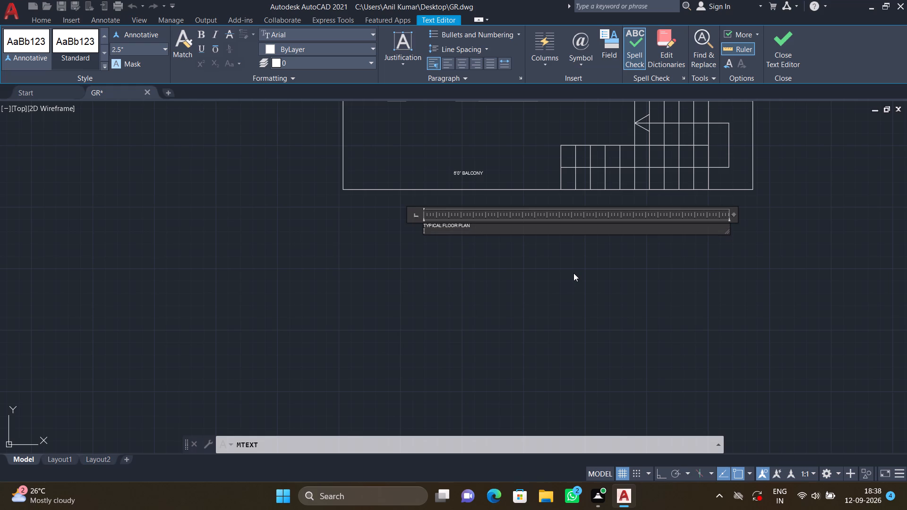
pyautogui.write('FIR')
pyautogui.write('ST')
pyautogui.press('space')
pyautogui.write('FLOOR')
pyautogui.press('space')
pyautogui.hotkey('shift', '&')
pyautogui.press('space')
pyautogui.write('SECOND')
pyautogui.press('space')
pyautogui.write('FLOOR')
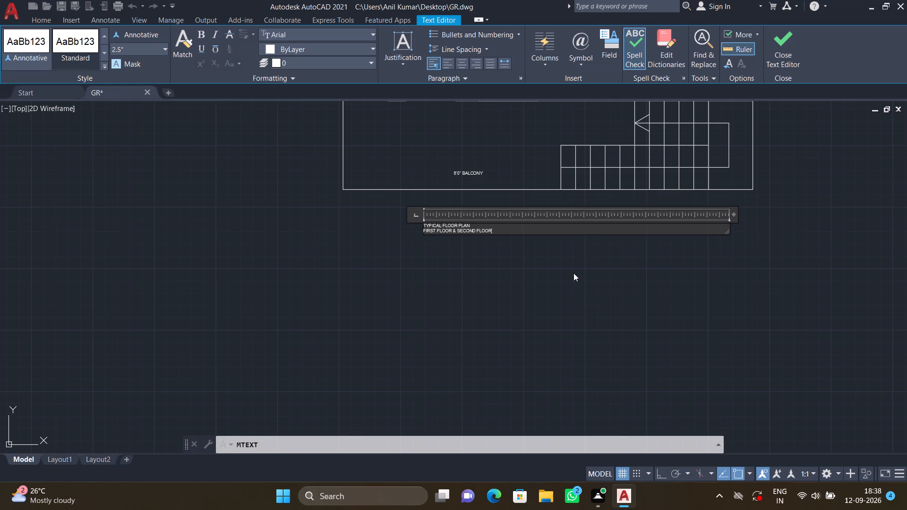
pyautogui.press('space')
pyautogui.write('PLAN')
pyautogui.press('Return')
pyautogui.press('Escape')
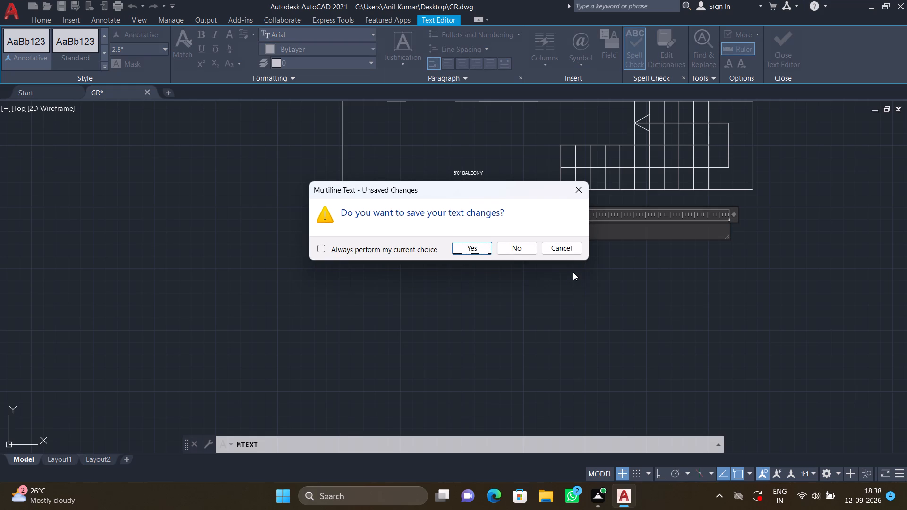
pyautogui.click(475, 246)
# Move the two-line plan title so it sits centrally just below the plan's bottom boundary, near the staircase's left end.
pyautogui.scroll(2, 489, 221)
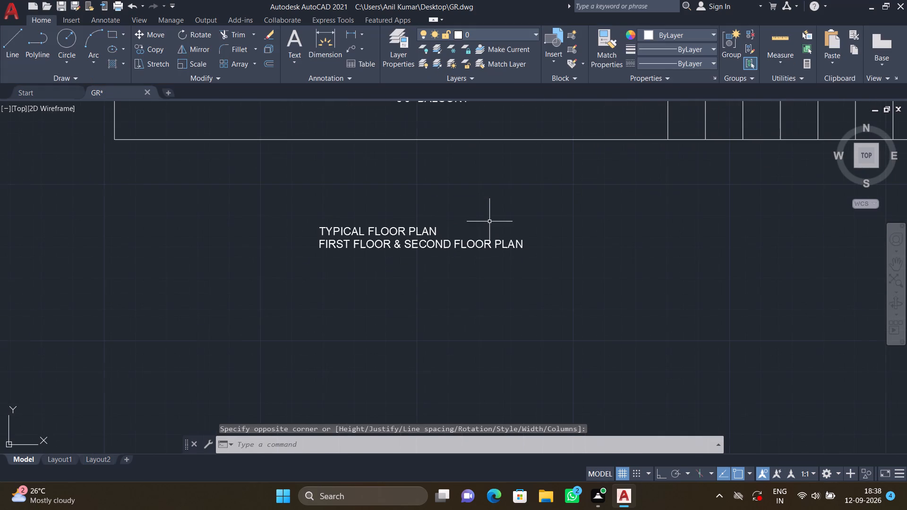
pyautogui.press('m')
pyautogui.press('Return')
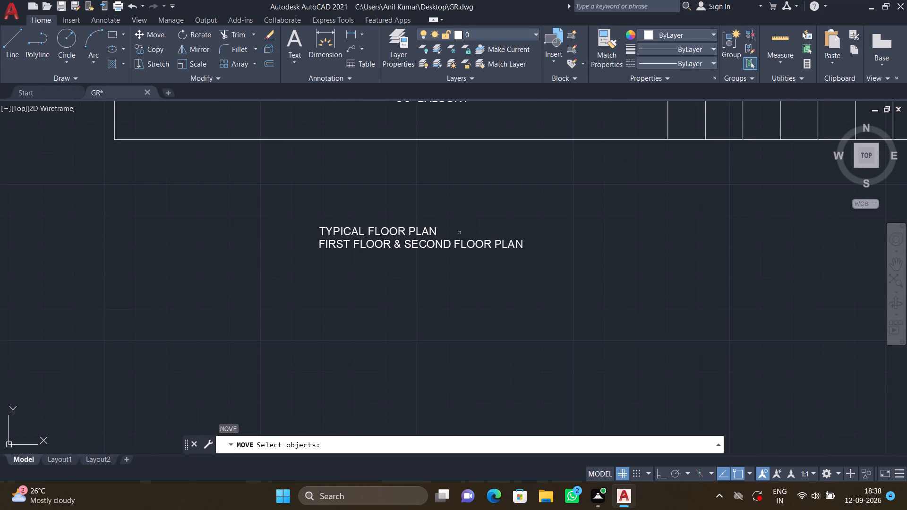
pyautogui.click(436, 230)
pyautogui.press('Return')
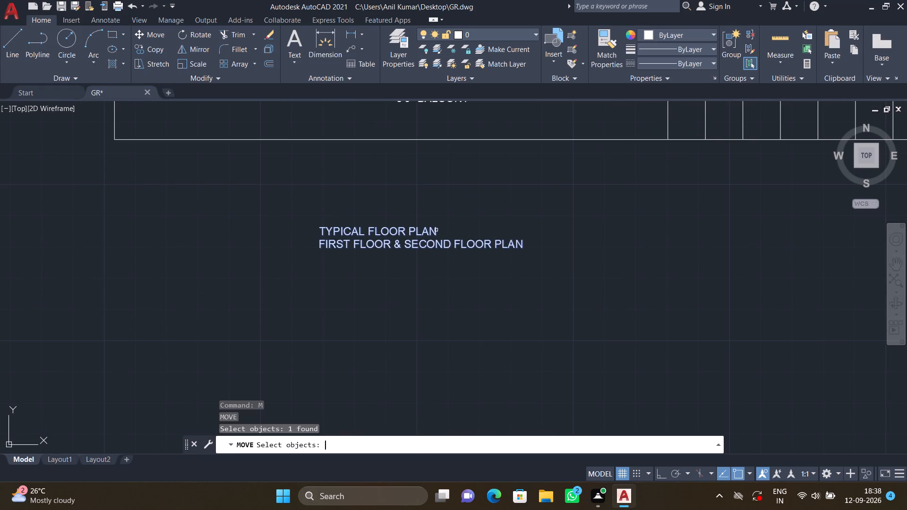
pyautogui.click(323, 232)
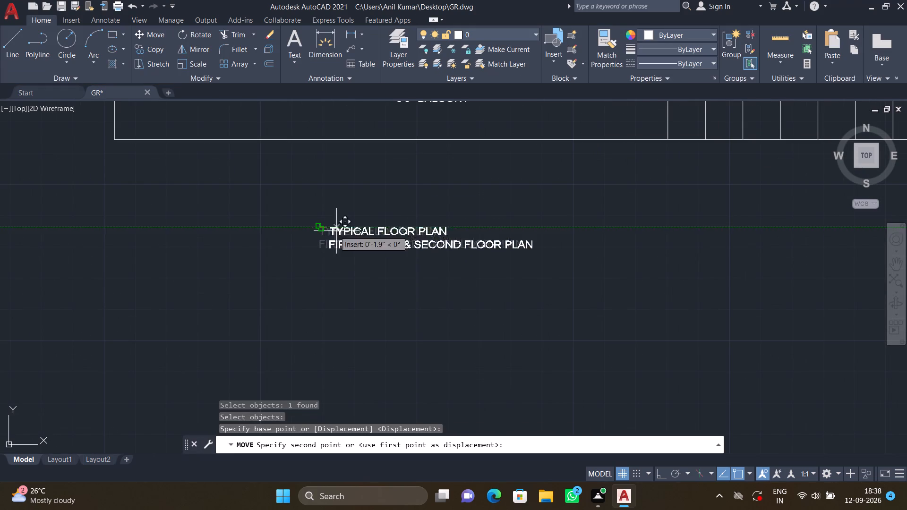
pyautogui.scroll(-2, 448, 218)
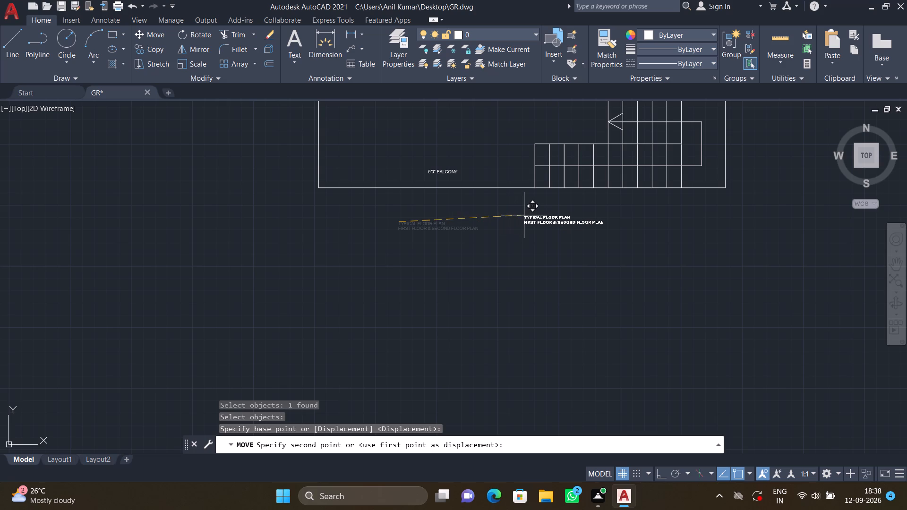
pyautogui.click(525, 213)
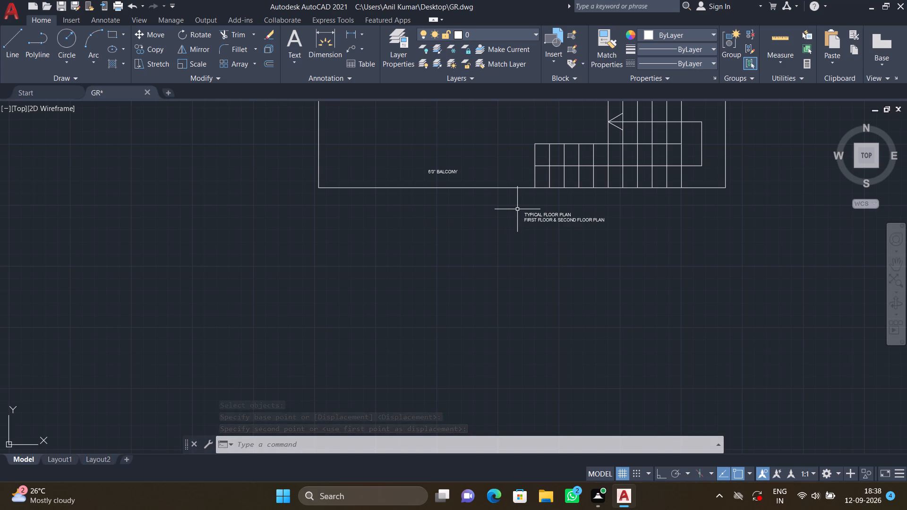
# Add a two-line multiline text label, BEDROOM over 12'4"*10'0", in the room directly above the staircase.
pyautogui.moveTo(520, 203); pyautogui.dragTo(480, 290, button='middle')
pyautogui.scroll(-1, 479, 282)
pyautogui.scroll(1, 522, 190)
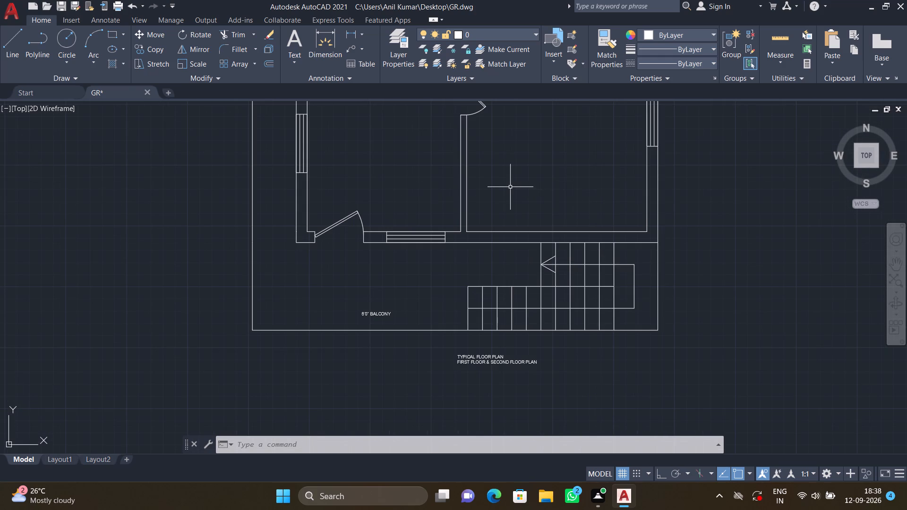
pyautogui.write('MT')
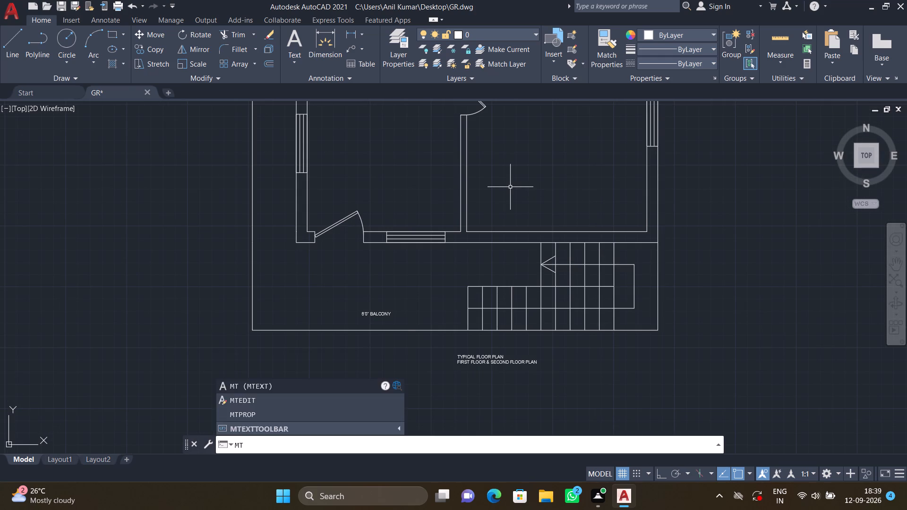
pyautogui.press('Return')
pyautogui.click(507, 186)
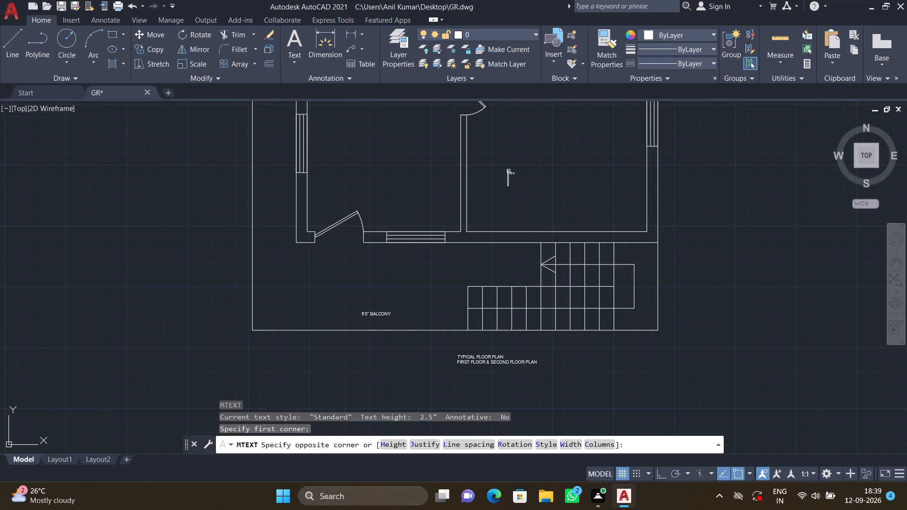
pyautogui.click(605, 119)
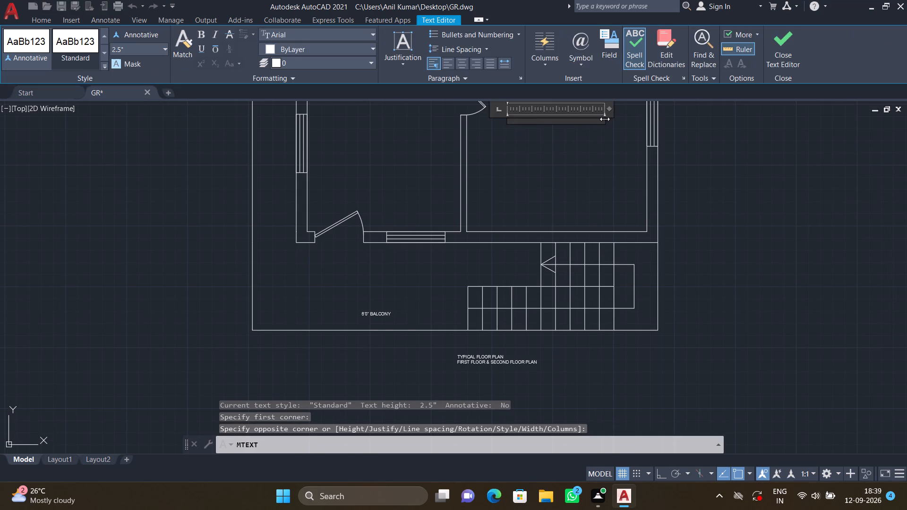
pyautogui.press('b')
pyautogui.write('EDROOM')
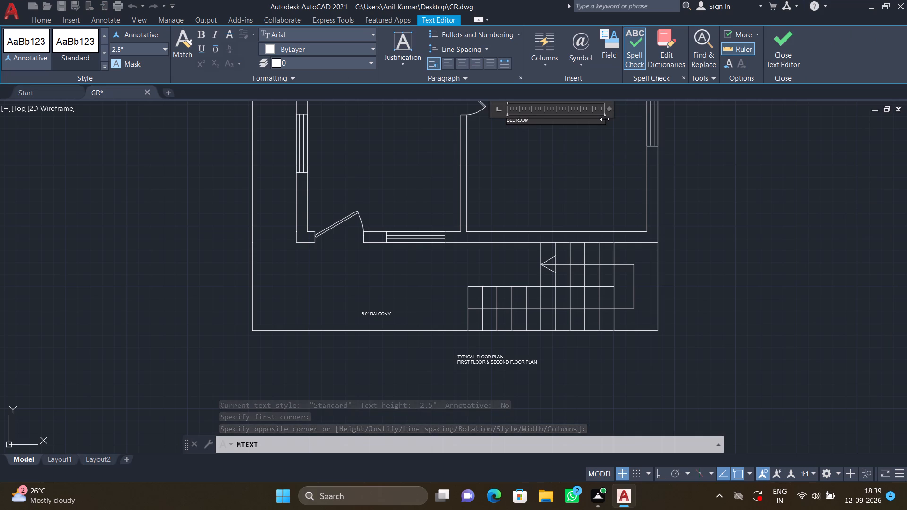
pyautogui.press('Return')
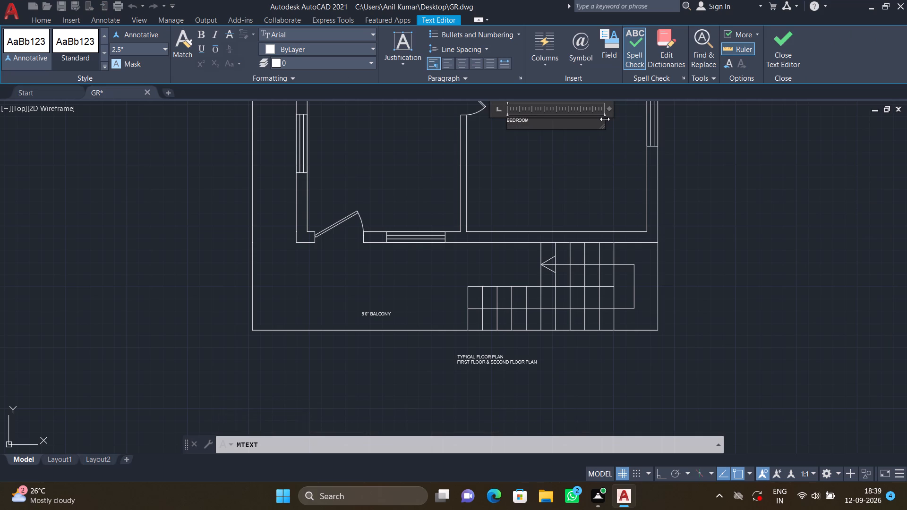
pyautogui.write("12'")
pyautogui.write('4"')
pyautogui.press('*')
pyautogui.write("10'")
pyautogui.write('0"')
pyautogui.press('Return')
pyautogui.press('Escape')
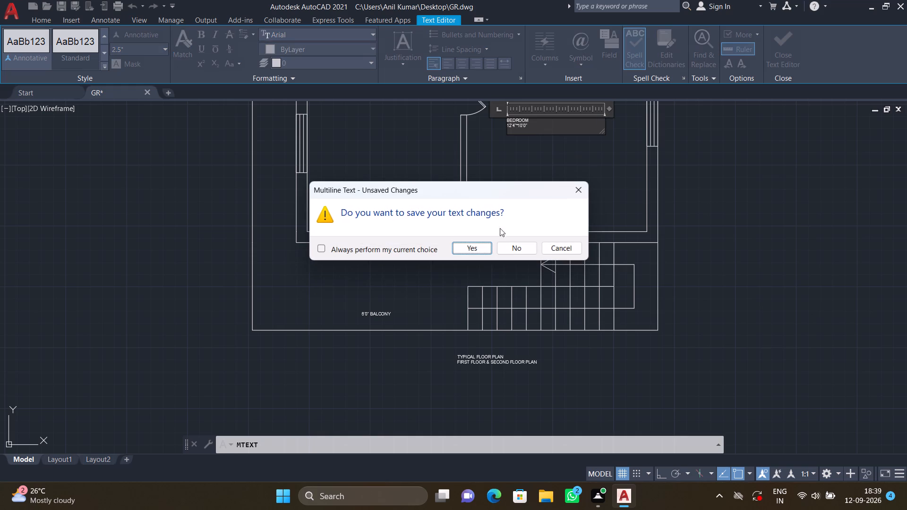
pyautogui.click(463, 249)
# Move the BEDROOM label from the upper part of its room to near the room's middle.
pyautogui.scroll(1, 501, 153)
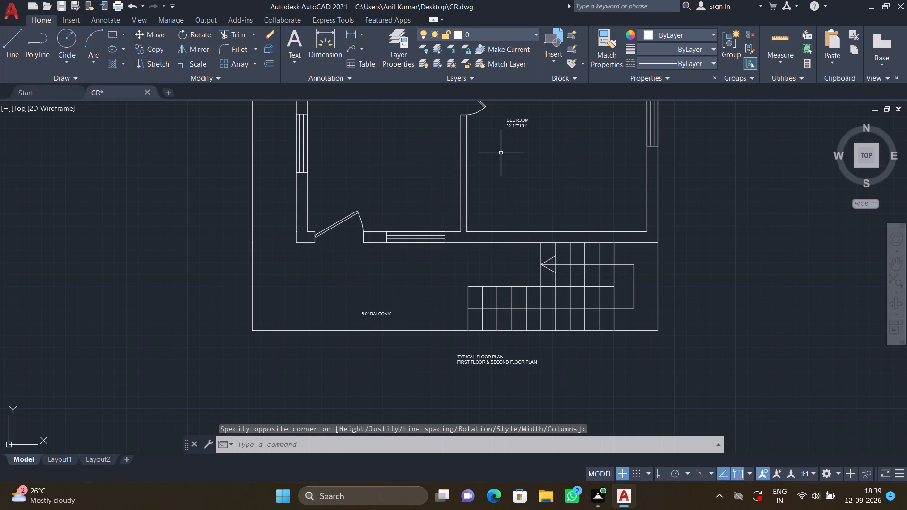
pyautogui.scroll(-1, 517, 145)
pyautogui.moveTo(515, 151); pyautogui.dragTo(502, 184, button='middle')
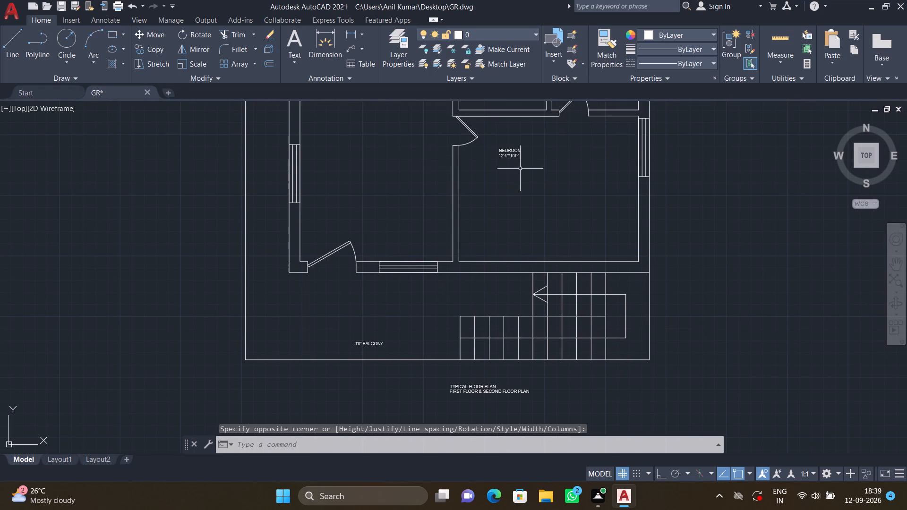
pyautogui.press('m')
pyautogui.press('Return')
pyautogui.click(517, 157)
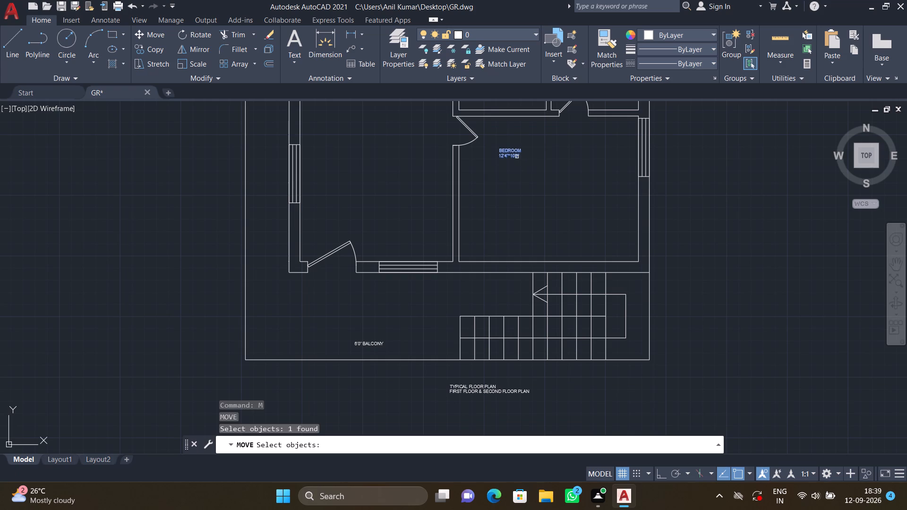
pyautogui.press('Return')
pyautogui.click(497, 151)
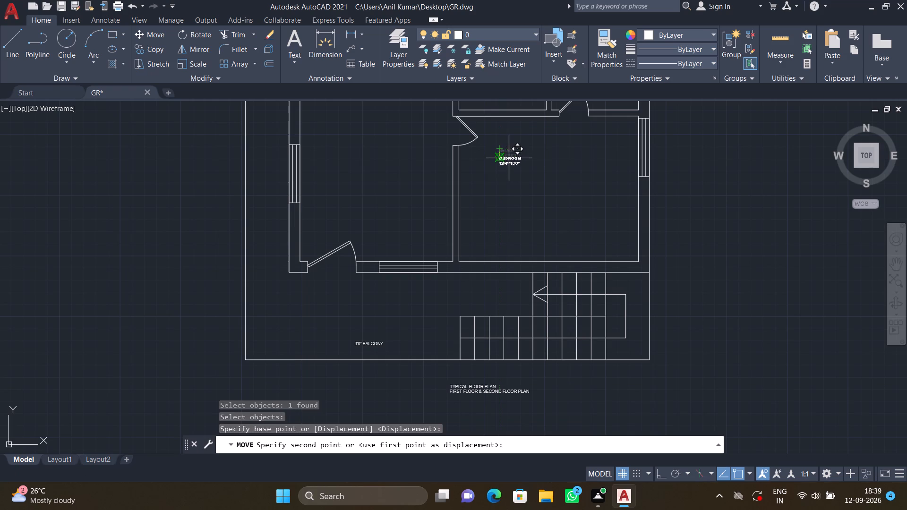
pyautogui.scroll(1, 537, 170)
pyautogui.click(540, 187)
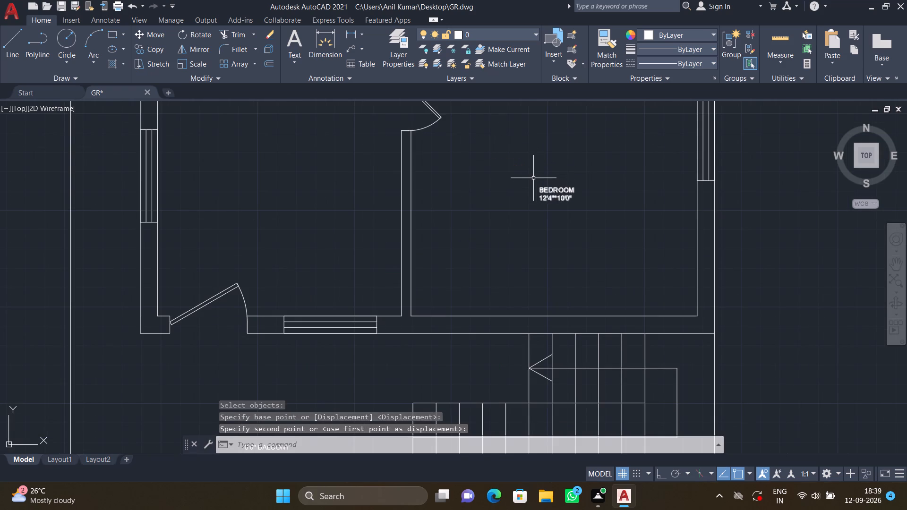
pyautogui.scroll(-1, 389, 189)
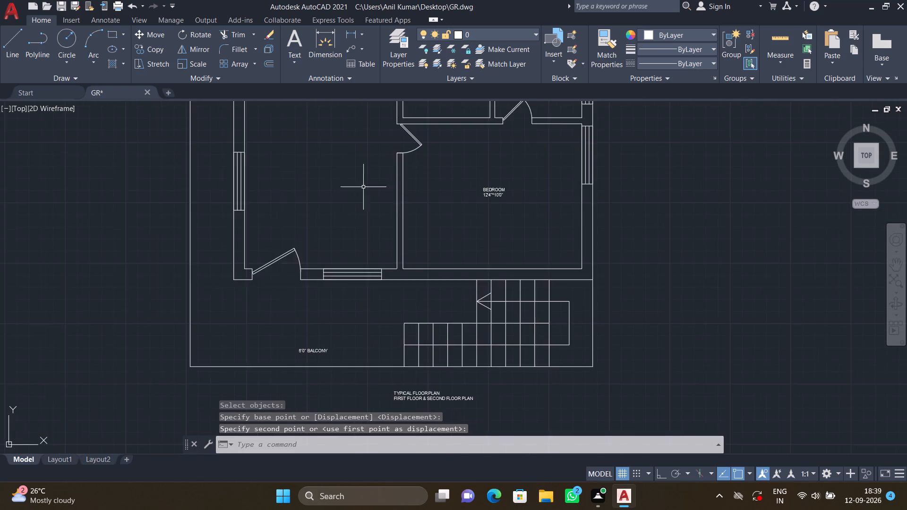
# Add a two-line multiline text label, TOILET over 6'0"*3'9", in the left of the two small rooms above the bedroom.
pyautogui.scroll(-1, 331, 177)
pyautogui.moveTo(346, 144); pyautogui.dragTo(346, 169, button='middle')
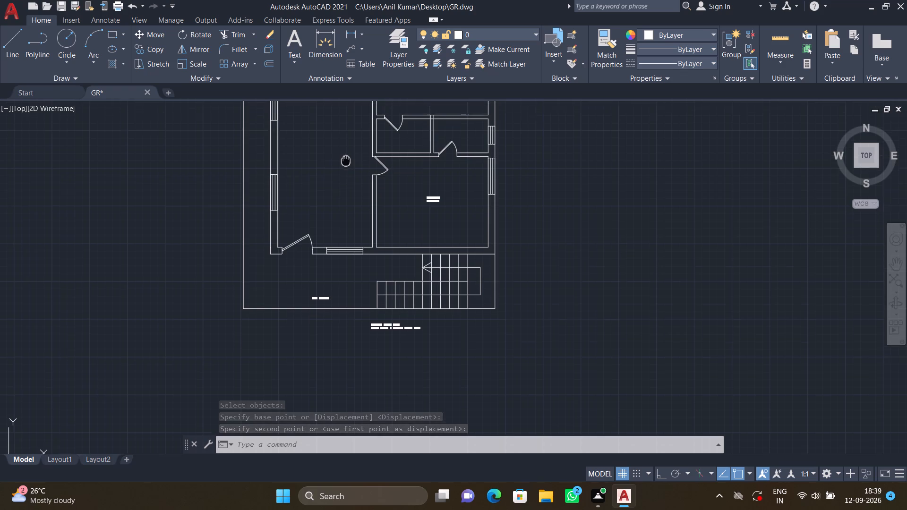
pyautogui.moveTo(346, 169); pyautogui.dragTo(347, 194, button='middle')
pyautogui.scroll(2, 409, 178)
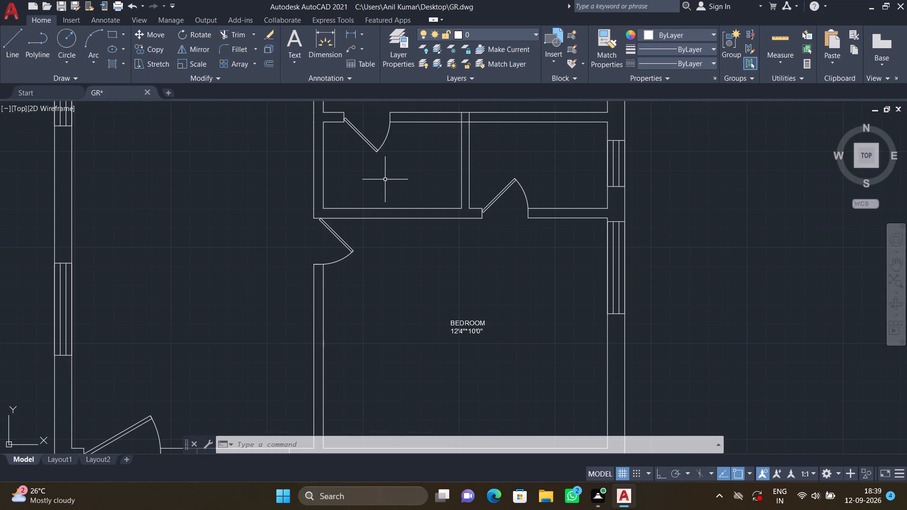
pyautogui.write('MT')
pyautogui.press('Return')
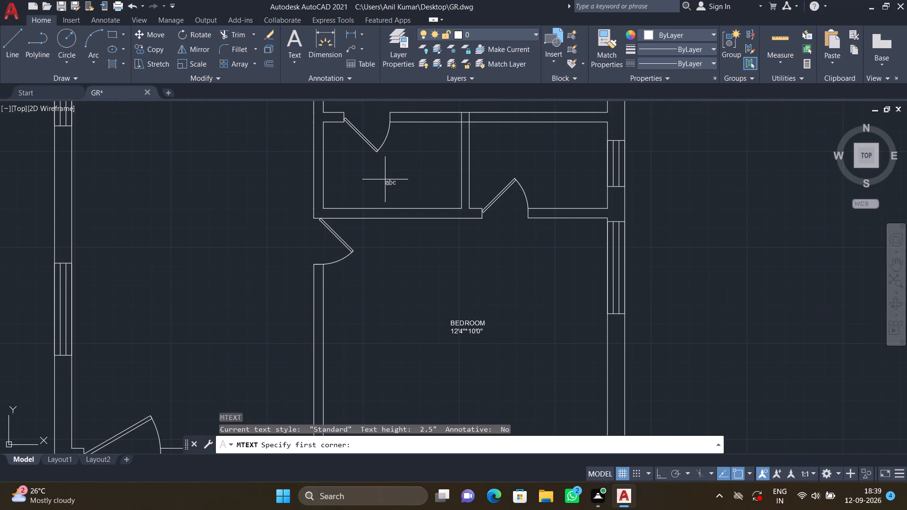
pyautogui.click(355, 160)
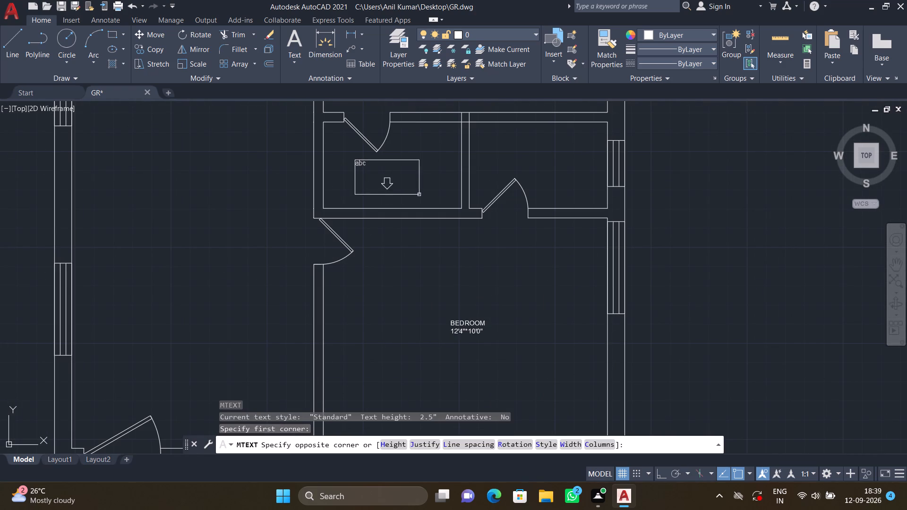
pyautogui.click(430, 196)
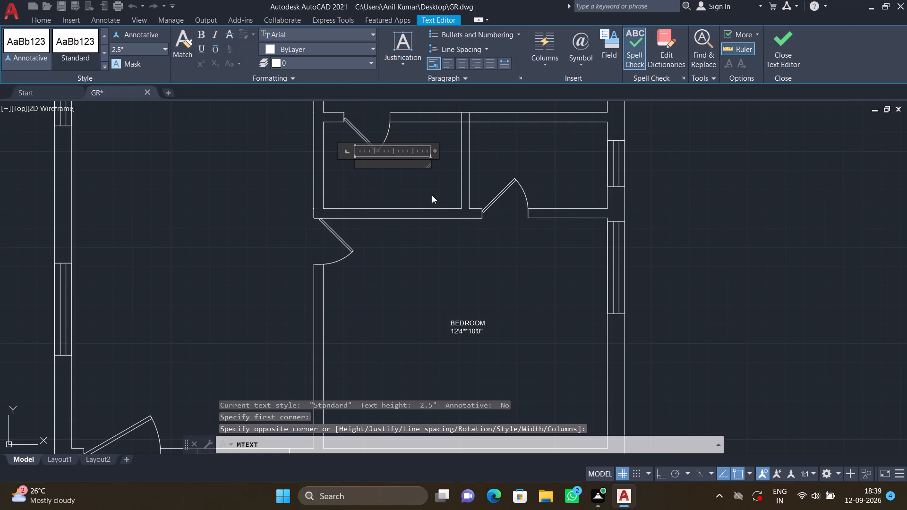
pyautogui.write('TOI')
pyautogui.write('LET')
pyautogui.press('Return')
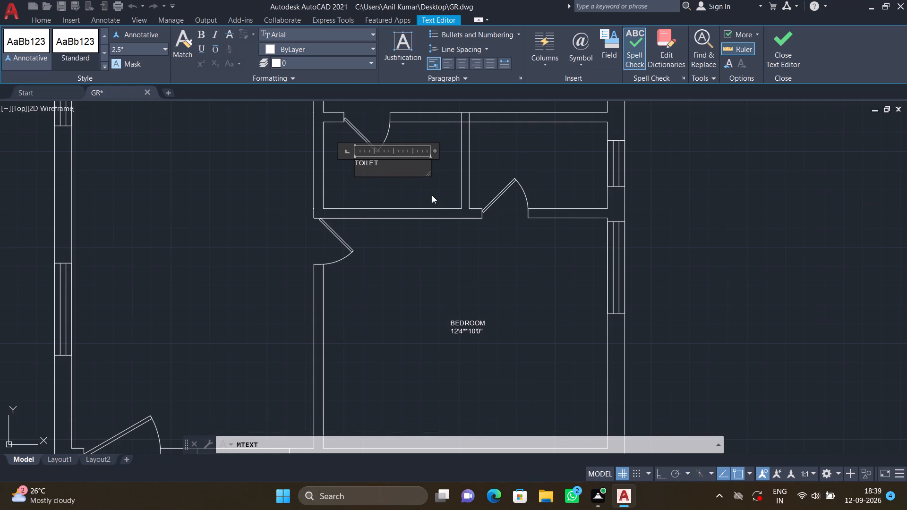
pyautogui.write("6'")
pyautogui.write('0"')
pyautogui.write("*3'")
pyautogui.write('9"')
pyautogui.press('Return')
pyautogui.press('Escape')
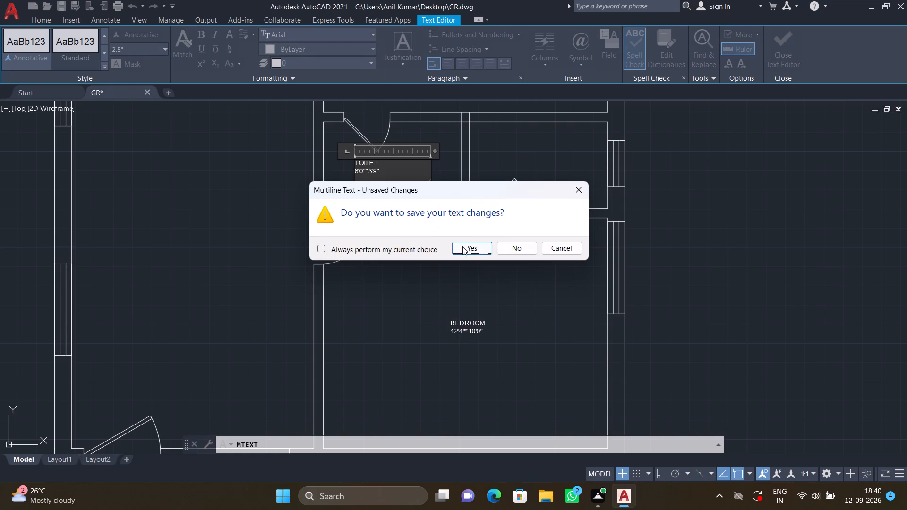
pyautogui.click(463, 246)
# Move the new TOILET label slightly down, away from the door swing.
pyautogui.press('m')
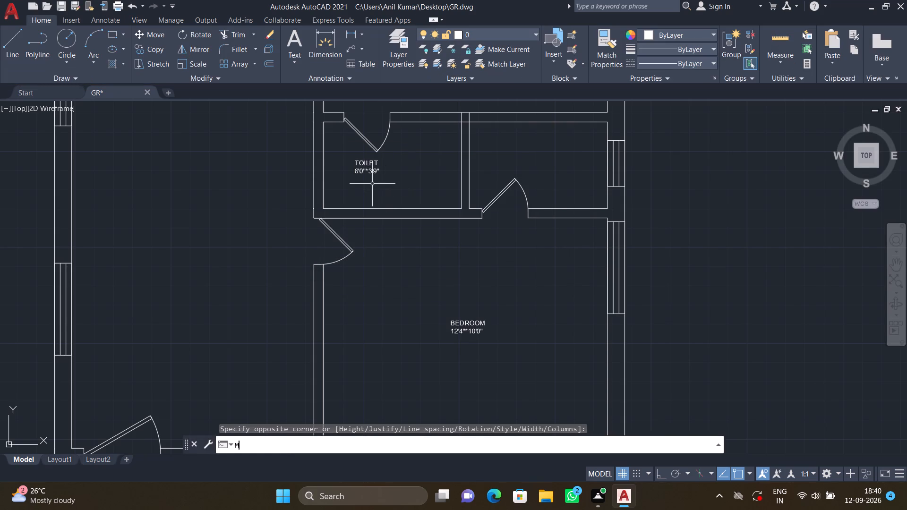
pyautogui.press('Return')
pyautogui.click(372, 170)
pyautogui.press('Return')
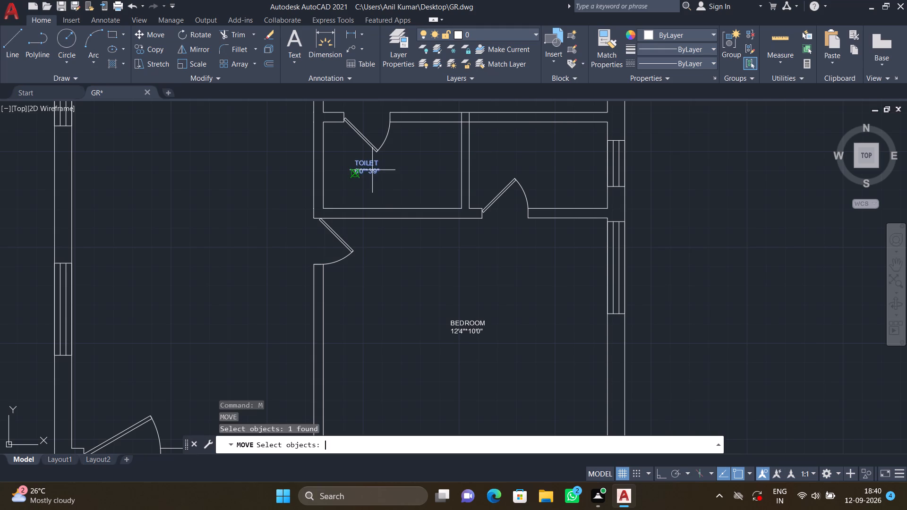
pyautogui.scroll(1, 357, 163)
pyautogui.click(355, 162)
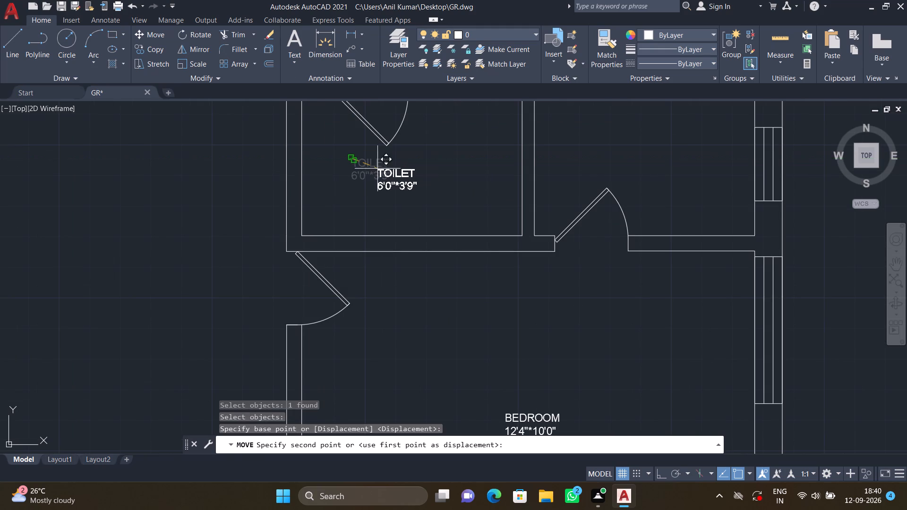
pyautogui.click(383, 174)
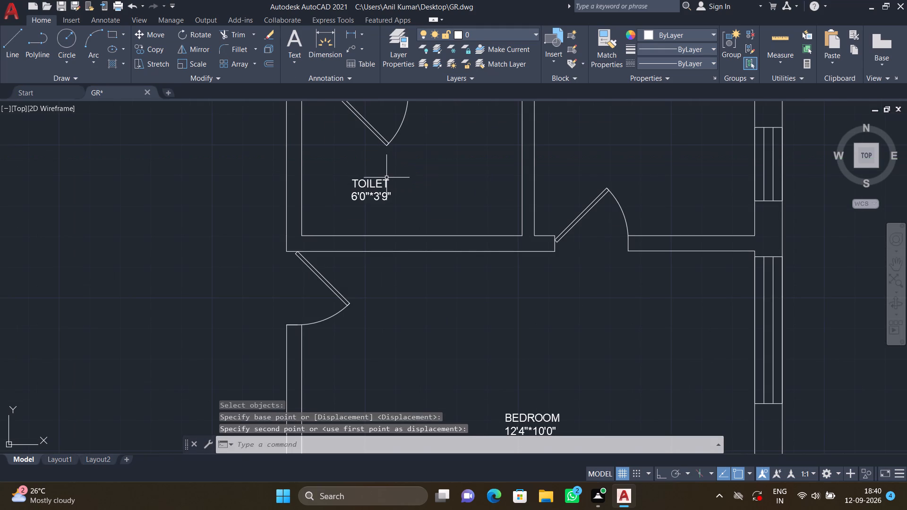
# Shift the same TOILET label horizontally until it sits near the middle of its room.
pyautogui.press('space')
pyautogui.click(381, 180)
pyautogui.press('Return')
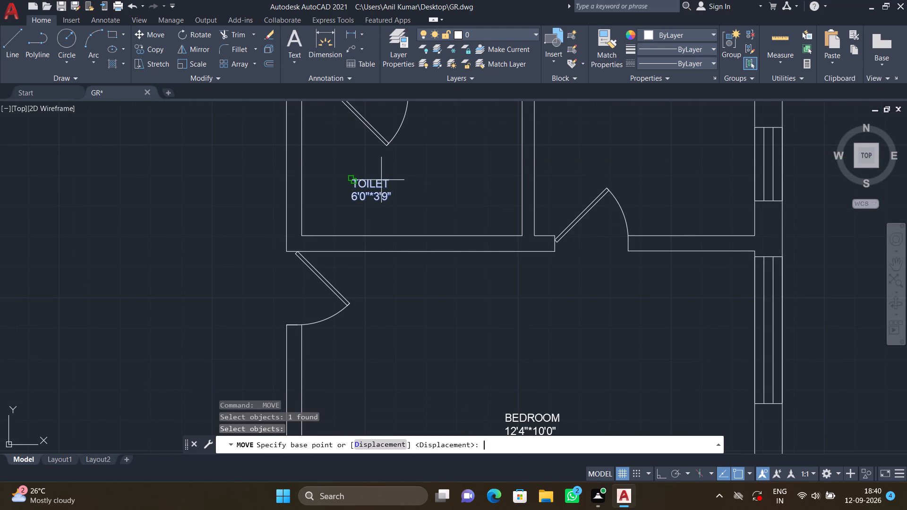
pyautogui.scroll(3, 360, 181)
pyautogui.click(332, 174)
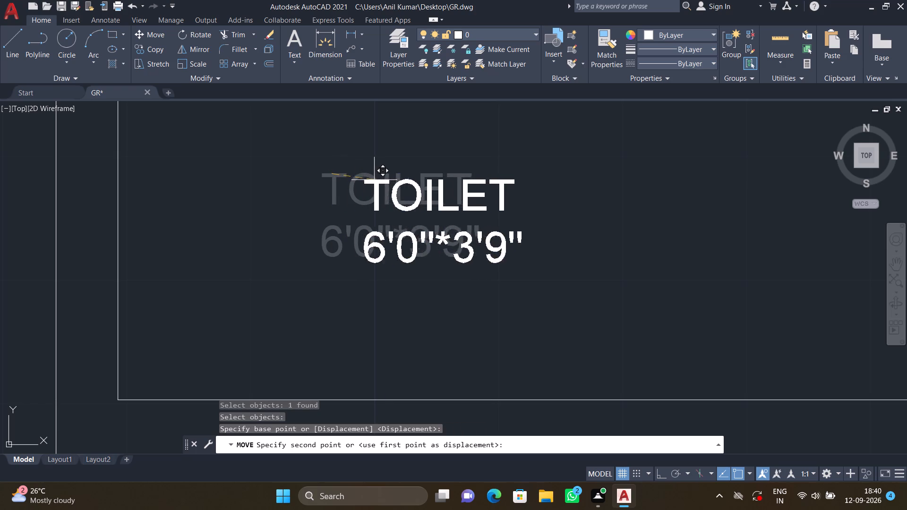
pyautogui.click(472, 179)
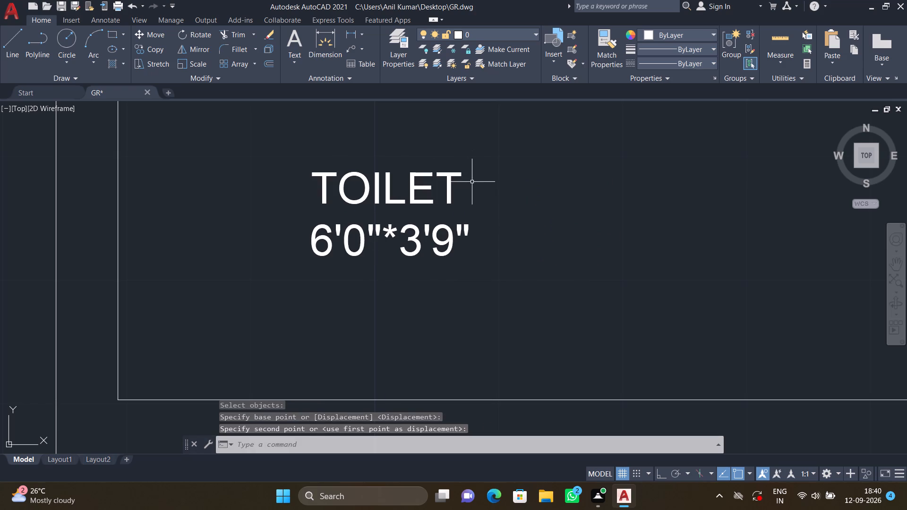
pyautogui.press('space')
pyautogui.click(451, 177)
pyautogui.press('Return')
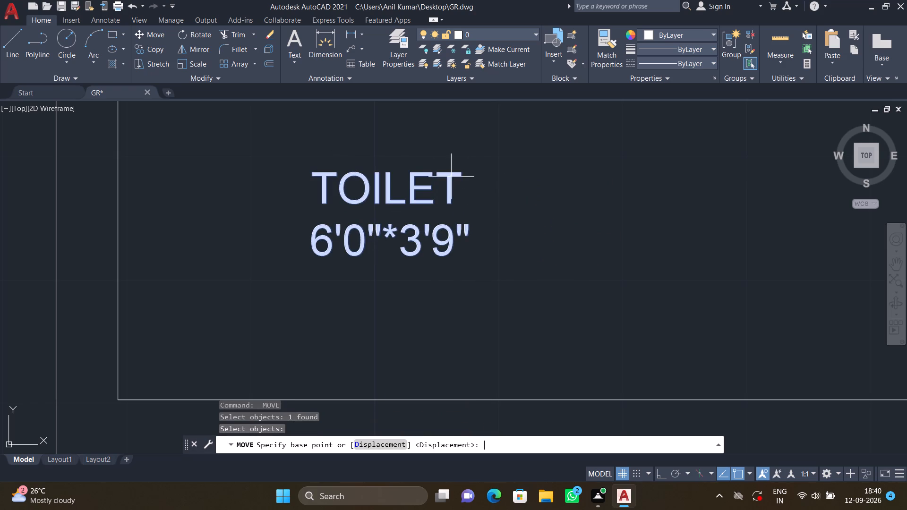
pyautogui.moveTo(314, 176); pyautogui.dragTo(328, 178)
pyautogui.scroll(-2, 423, 186)
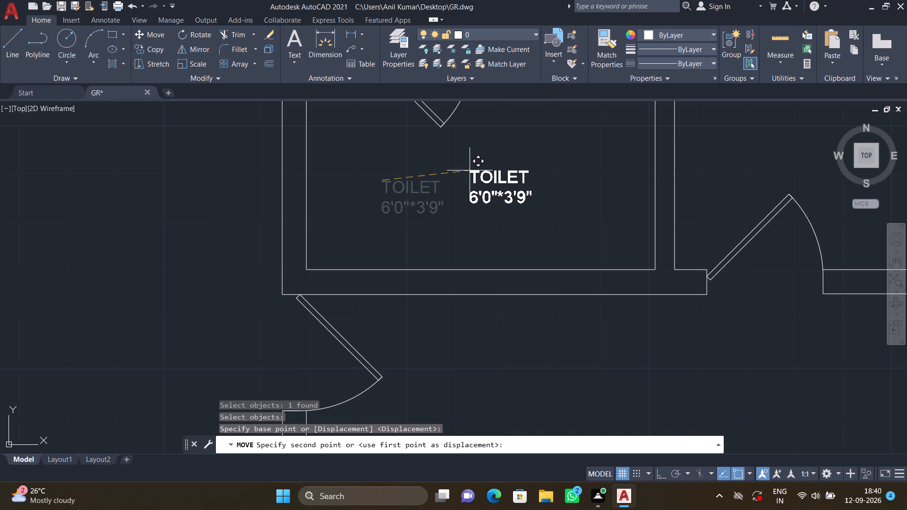
pyautogui.click(470, 170)
# Add a two-line multiline text label, TOILET over 6'0"*3'9", in the adjoining small room with the window, above its door.
pyautogui.scroll(-2, 472, 154)
pyautogui.moveTo(524, 164); pyautogui.dragTo(454, 170, button='middle')
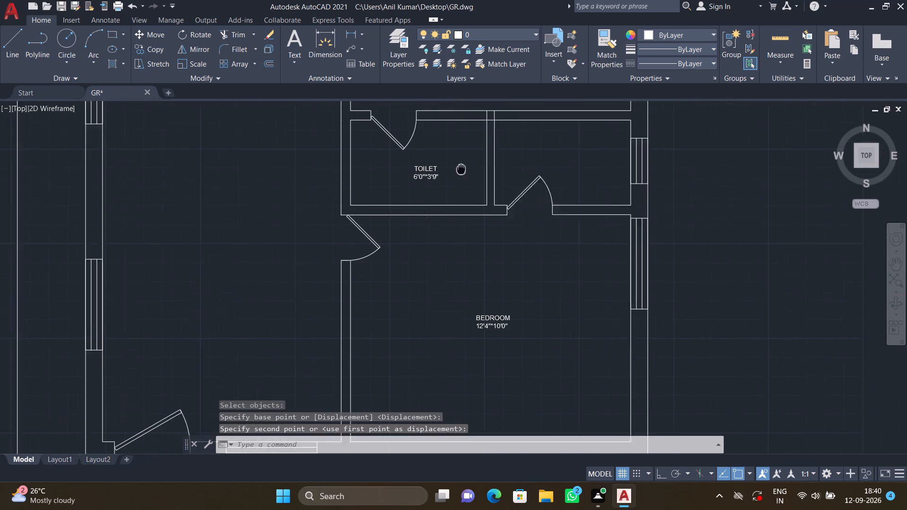
pyautogui.moveTo(454, 170); pyautogui.dragTo(423, 181, button='middle')
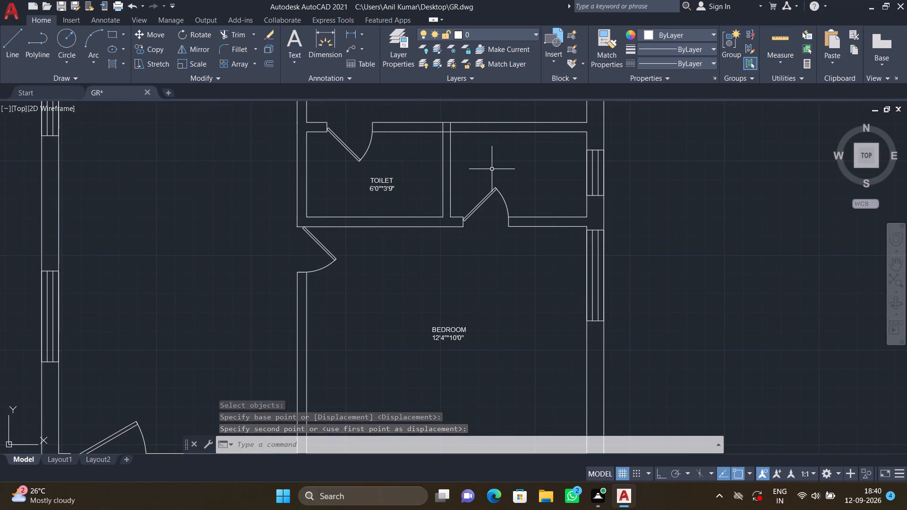
pyautogui.write('MT')
pyautogui.press('Return')
pyautogui.scroll(2, 486, 178)
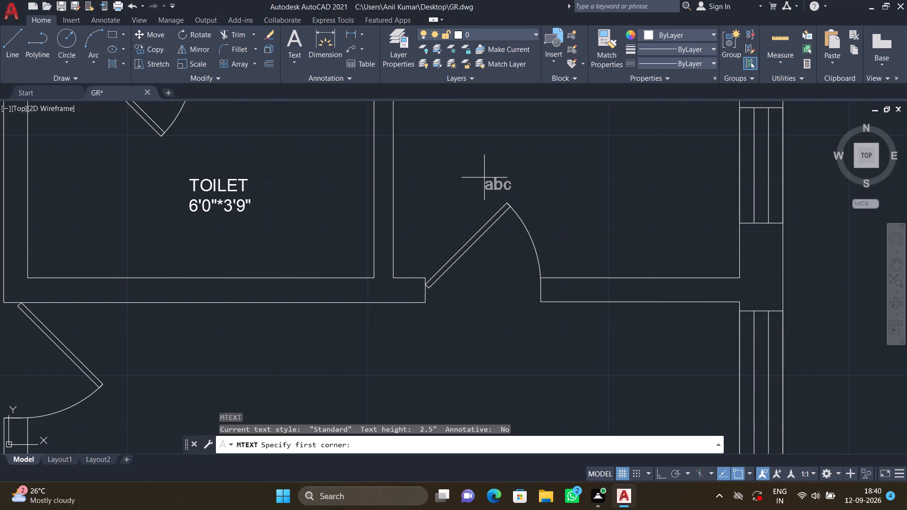
pyautogui.click(482, 178)
pyautogui.click(618, 130)
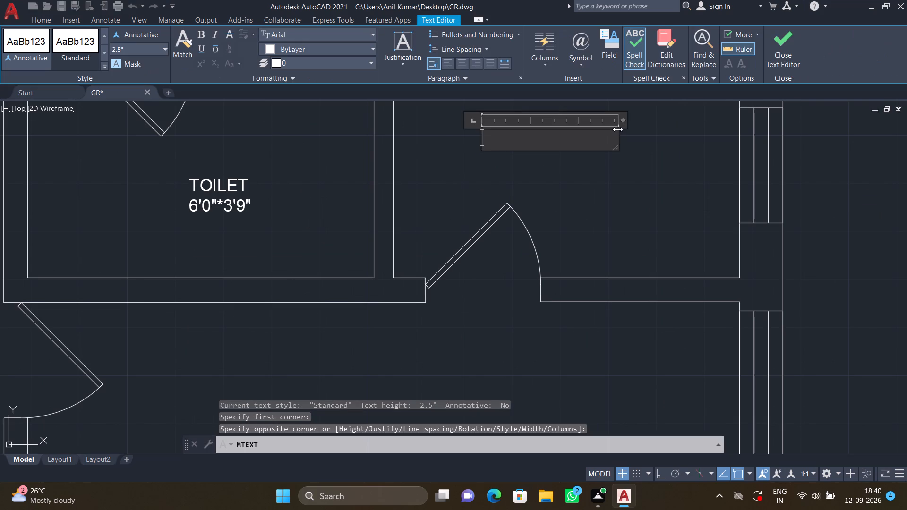
pyautogui.write('TOILET')
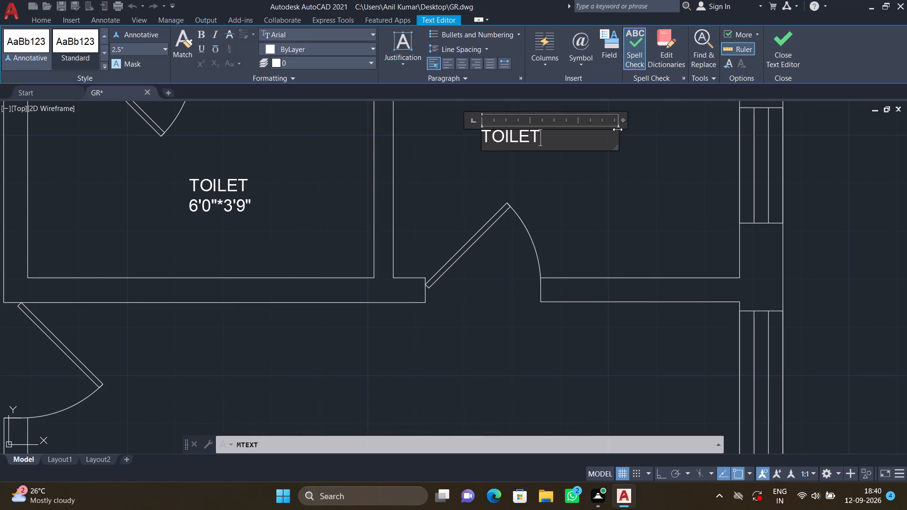
pyautogui.press('Return')
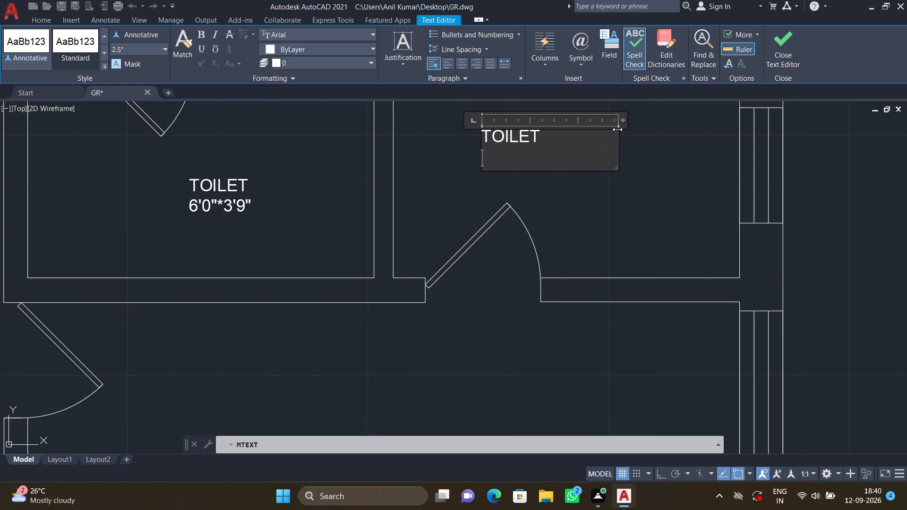
pyautogui.write('6\'0"')
pyautogui.press('*')
pyautogui.write("3'")
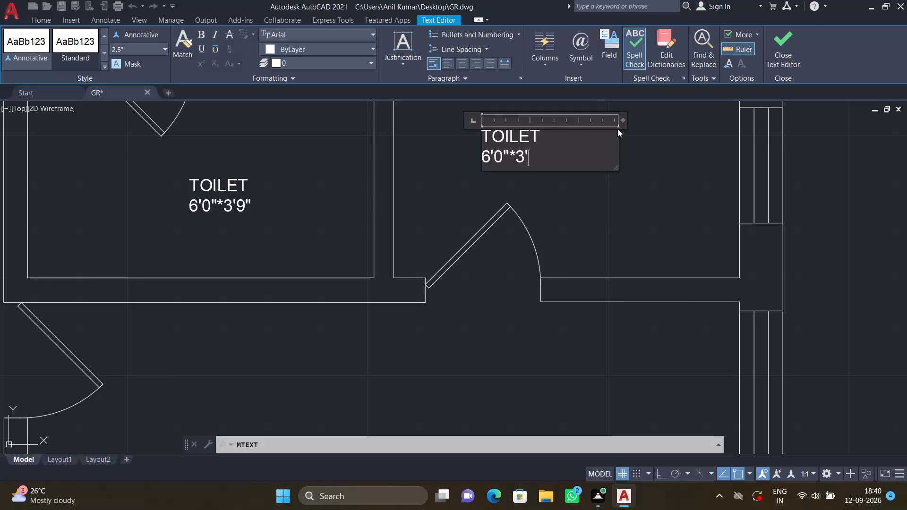
pyautogui.write('9"')
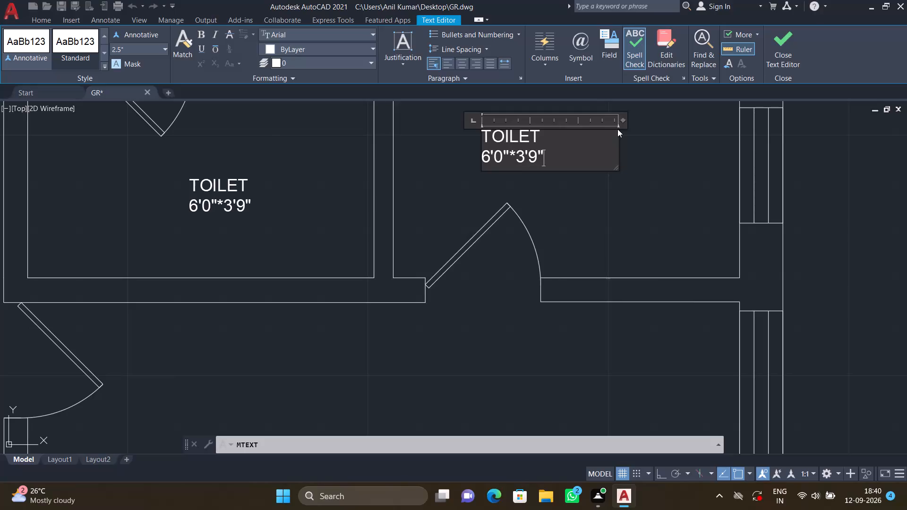
pyautogui.press('Return')
pyautogui.press('Escape')
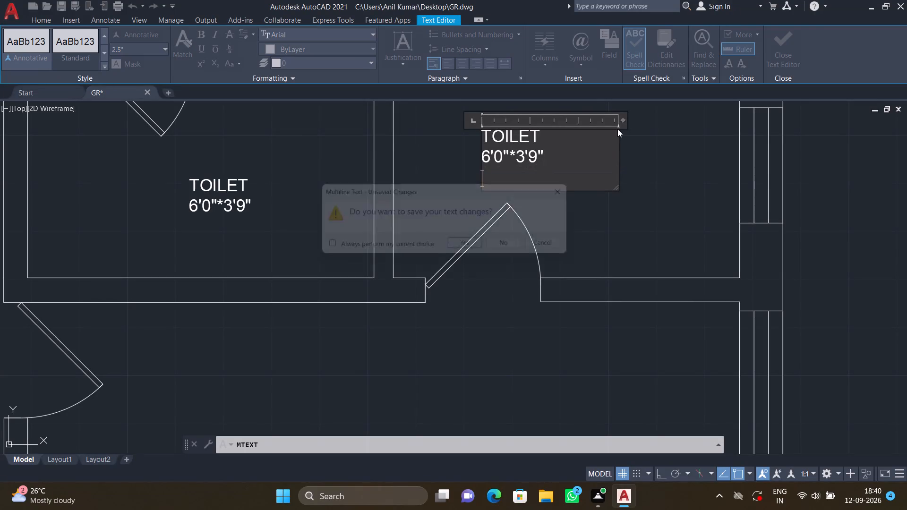
pyautogui.click(483, 252)
# Move the second TOILET label slightly down and right, near the middle of its room and clear of the door swing.
pyautogui.scroll(-4, 483, 249)
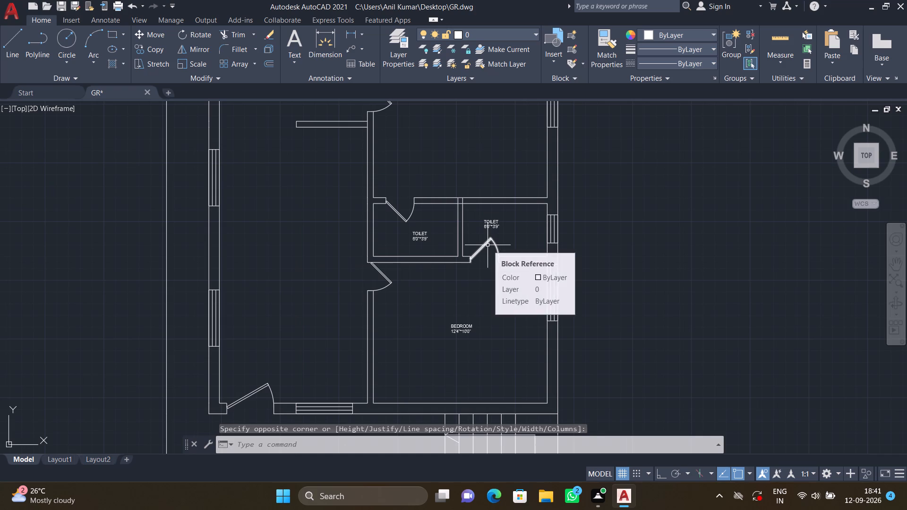
pyautogui.scroll(2, 487, 227)
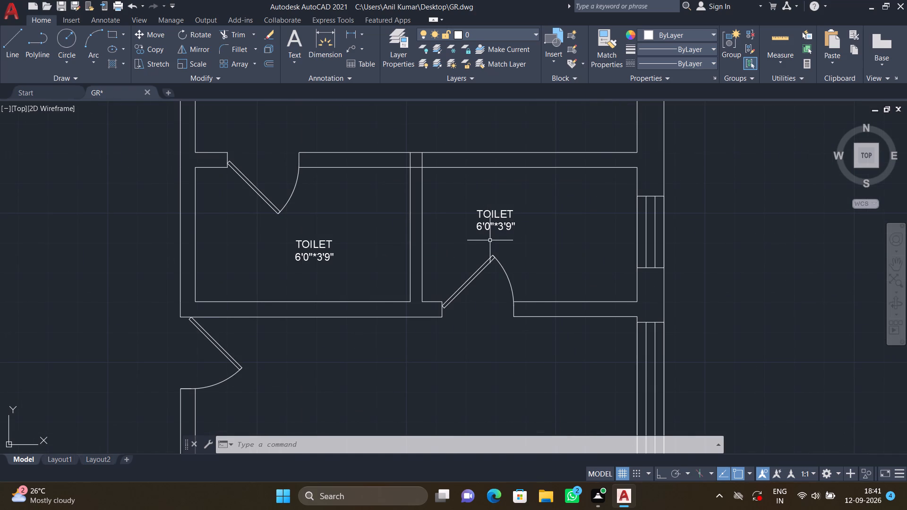
pyautogui.press('m')
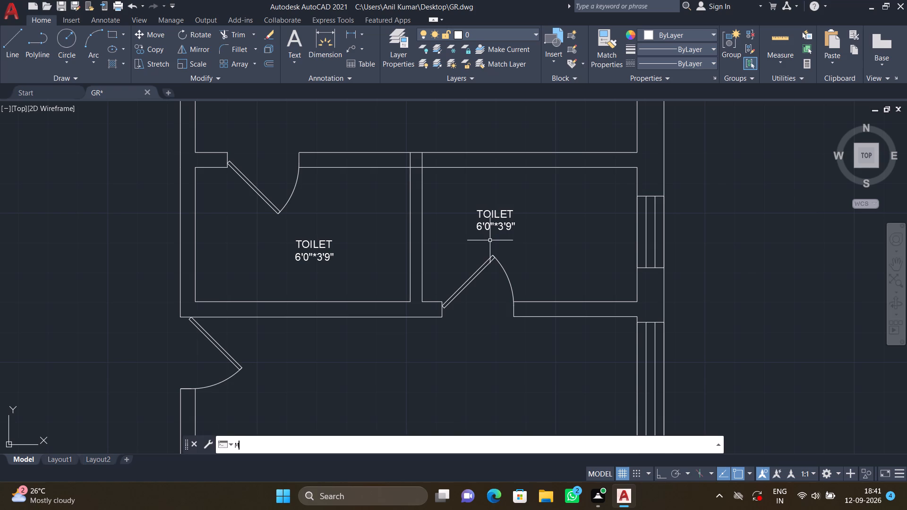
pyautogui.press('Return')
pyautogui.click(495, 218)
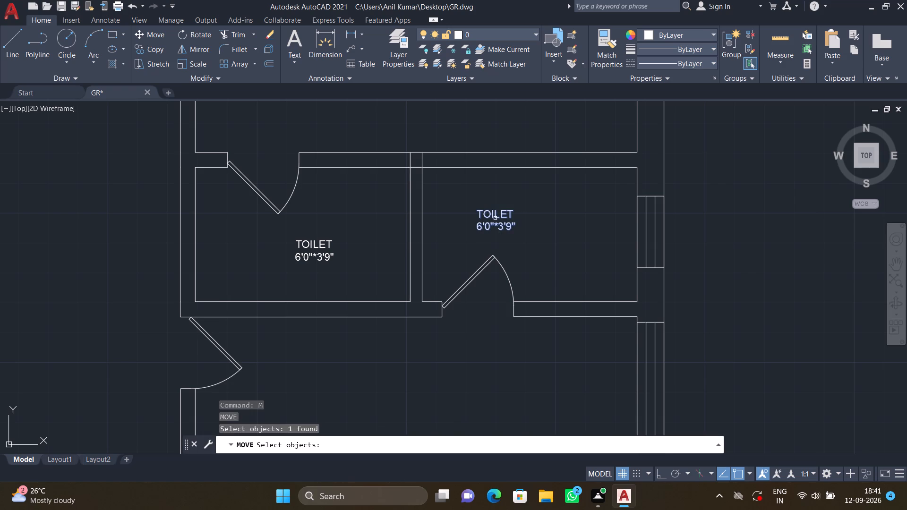
pyautogui.press('Return')
pyautogui.click(475, 209)
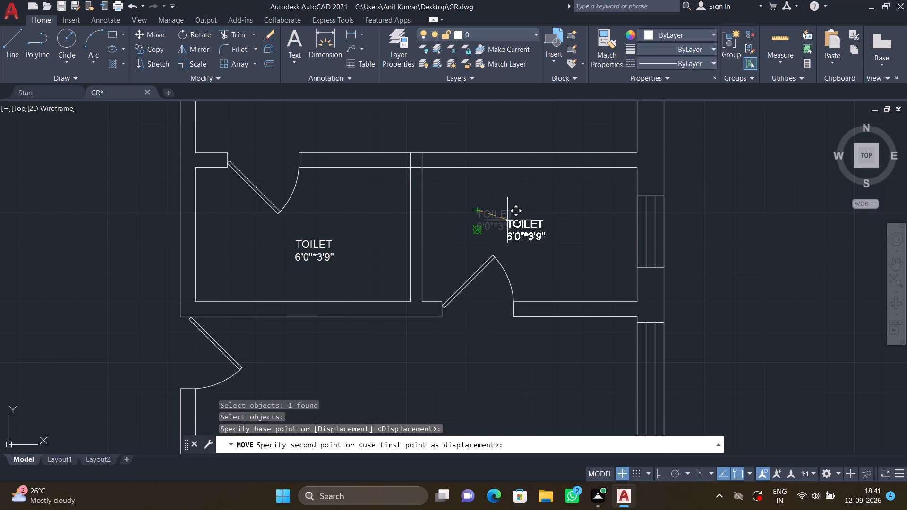
pyautogui.scroll(1, 514, 219)
pyautogui.click(522, 221)
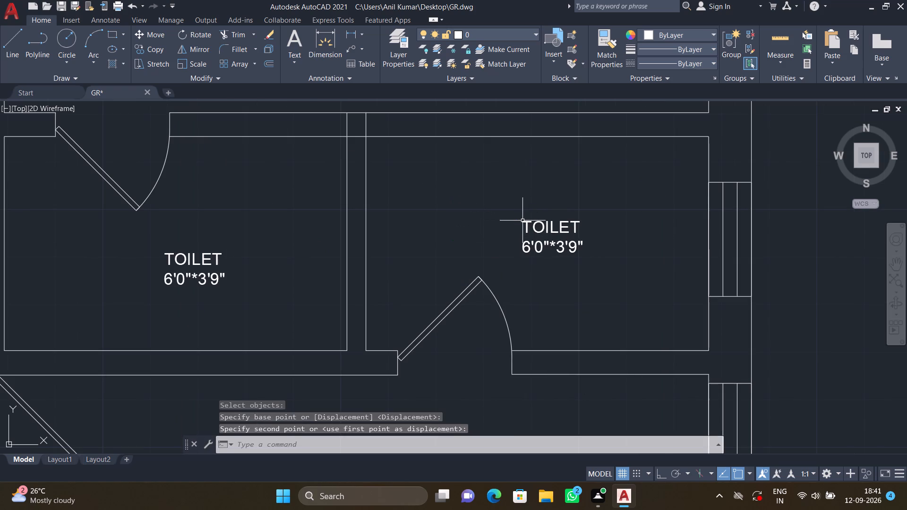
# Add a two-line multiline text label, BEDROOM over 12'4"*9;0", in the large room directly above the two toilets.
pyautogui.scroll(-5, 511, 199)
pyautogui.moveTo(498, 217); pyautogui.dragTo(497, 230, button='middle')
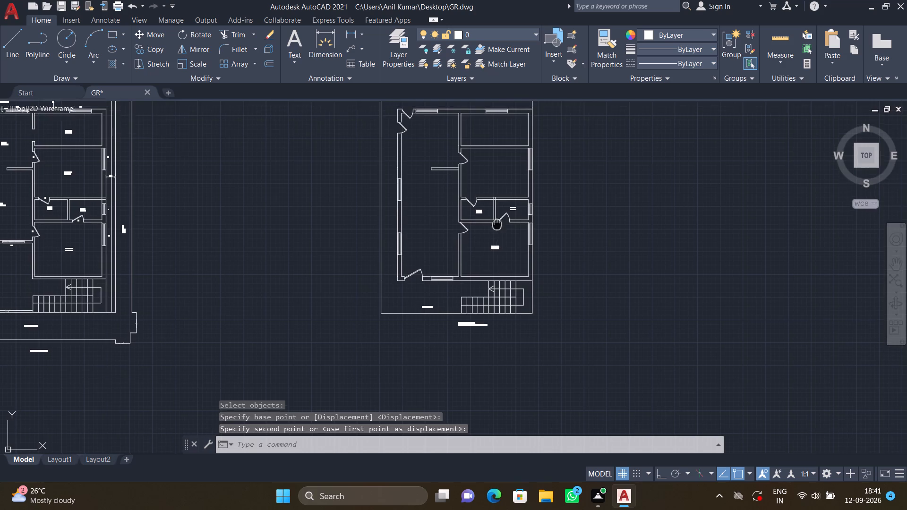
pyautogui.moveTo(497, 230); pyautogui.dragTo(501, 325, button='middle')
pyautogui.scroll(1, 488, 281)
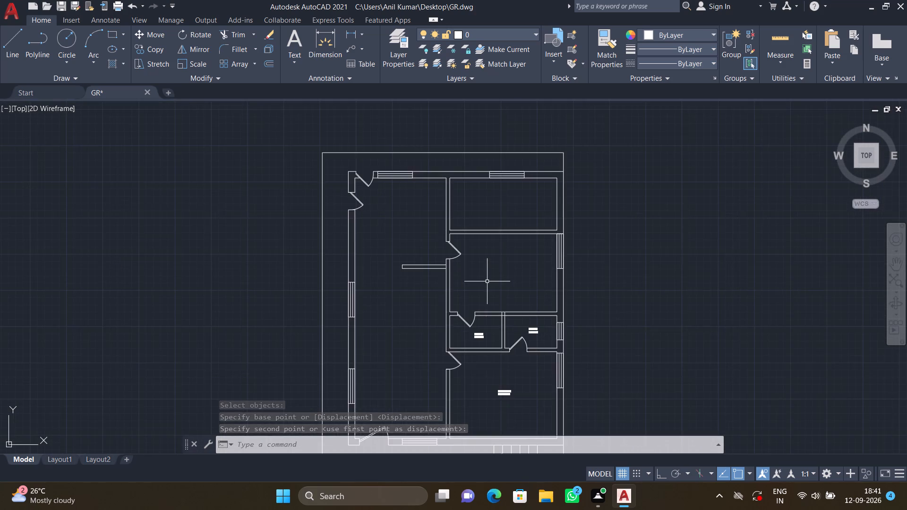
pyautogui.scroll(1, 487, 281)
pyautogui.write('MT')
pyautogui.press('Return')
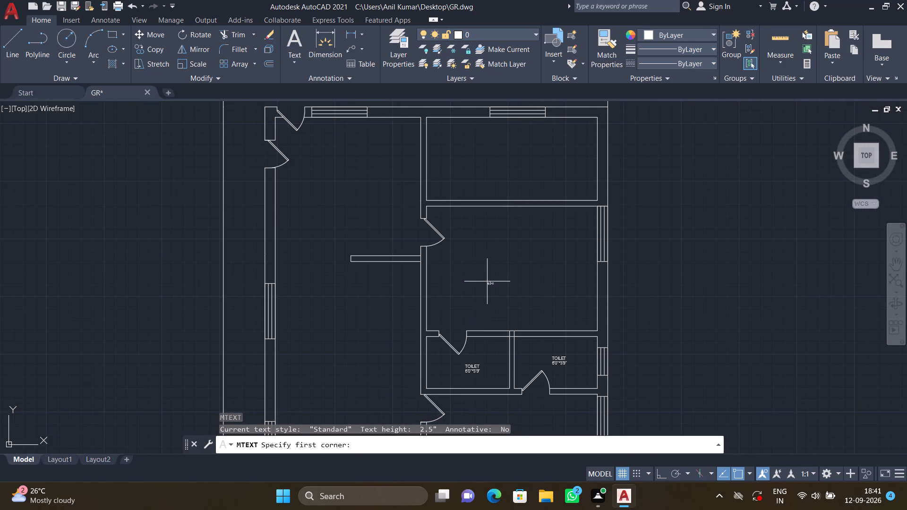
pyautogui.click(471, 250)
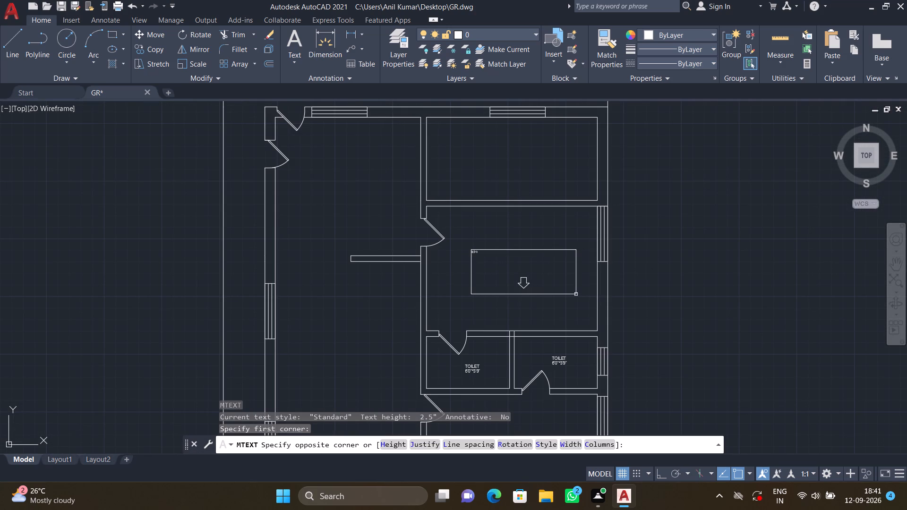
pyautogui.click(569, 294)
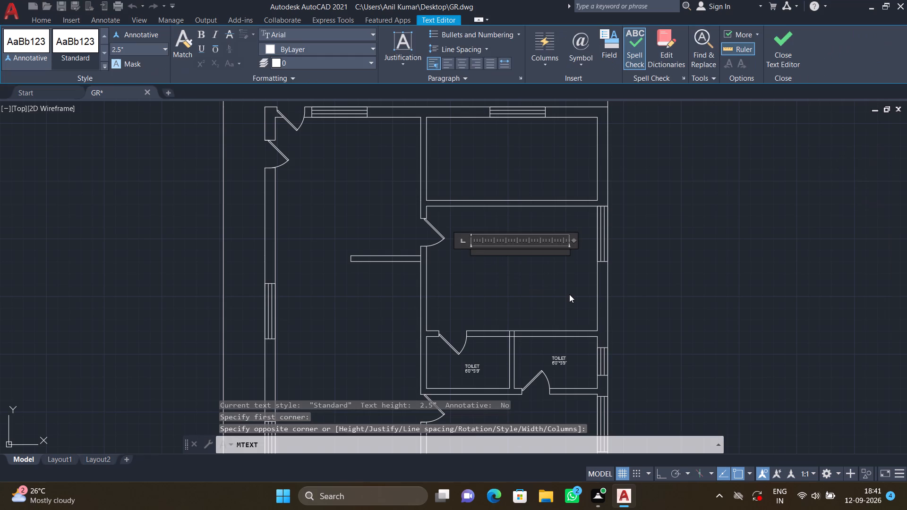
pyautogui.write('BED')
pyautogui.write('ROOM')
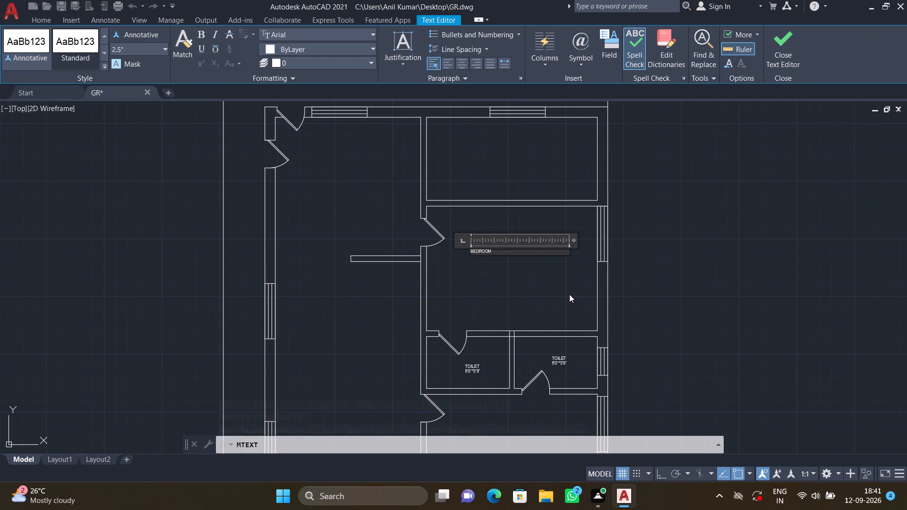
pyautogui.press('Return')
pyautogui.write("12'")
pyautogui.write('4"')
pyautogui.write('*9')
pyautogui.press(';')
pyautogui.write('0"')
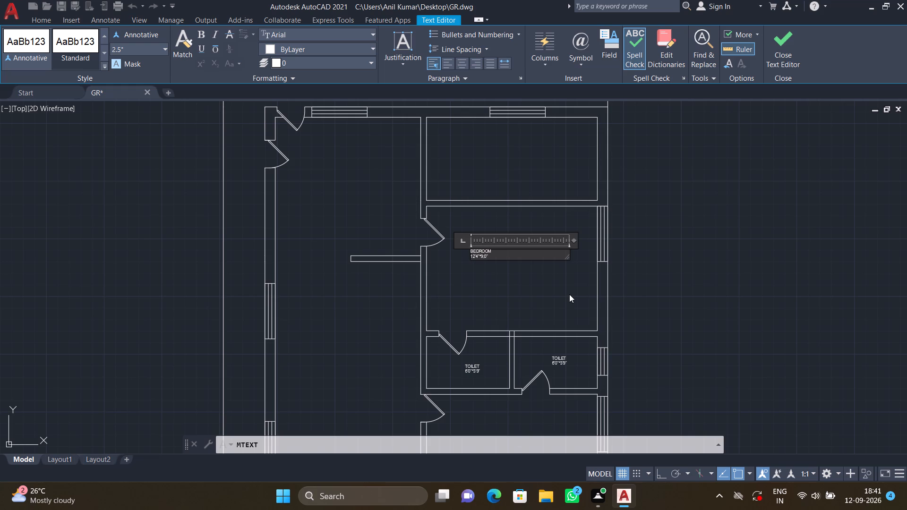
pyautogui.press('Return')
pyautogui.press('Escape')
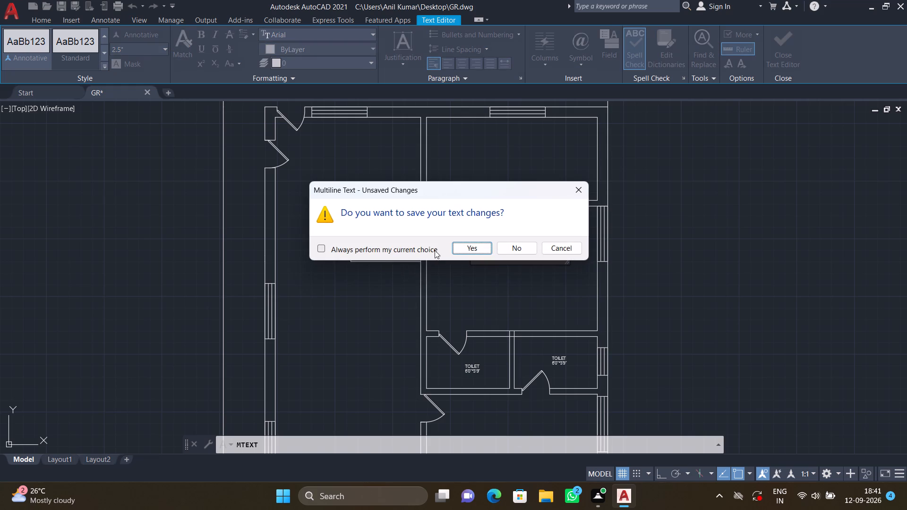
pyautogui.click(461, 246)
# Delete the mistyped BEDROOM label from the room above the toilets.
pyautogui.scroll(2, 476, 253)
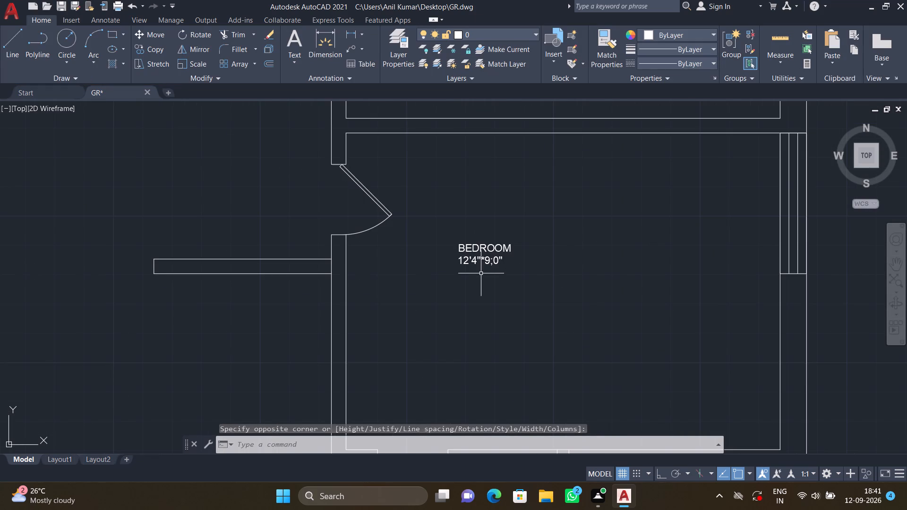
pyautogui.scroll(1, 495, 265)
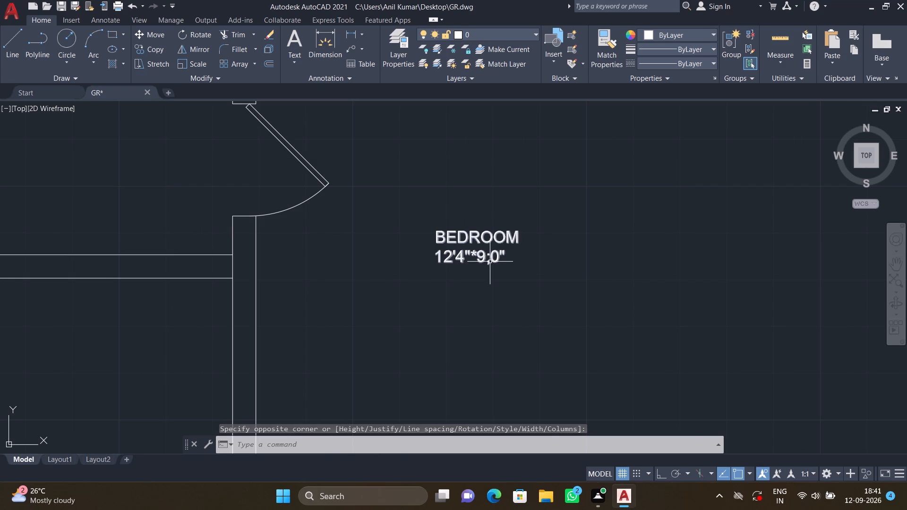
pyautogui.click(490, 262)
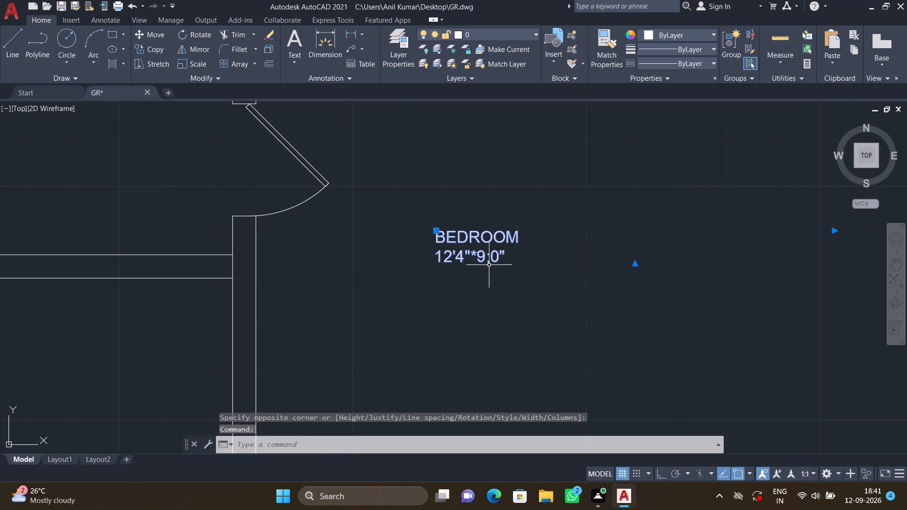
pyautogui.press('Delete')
# Add a two-line multiline text label, BEDROOM over 12'4"*9'0", in the room above the two toilets.
pyautogui.press('m')
pyautogui.press('t')
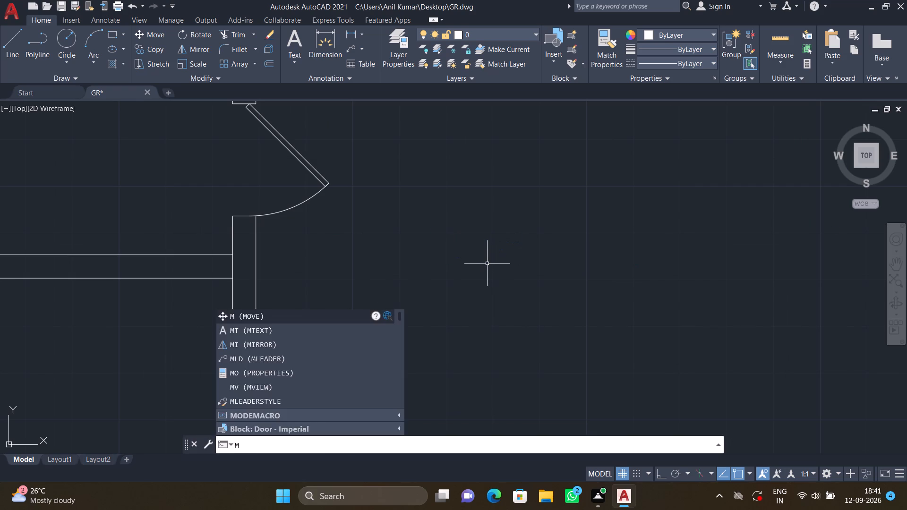
pyautogui.press('Return')
pyautogui.click(488, 244)
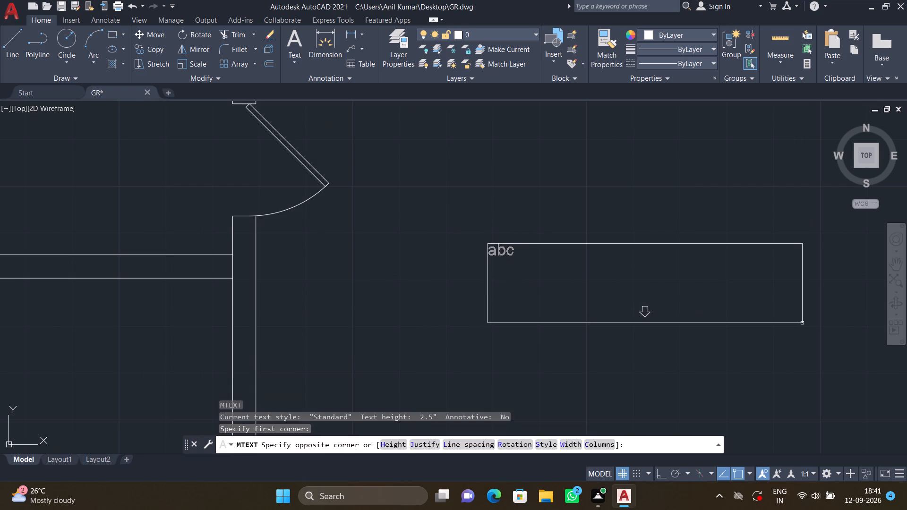
pyautogui.click(802, 323)
pyautogui.write('BEDROOM')
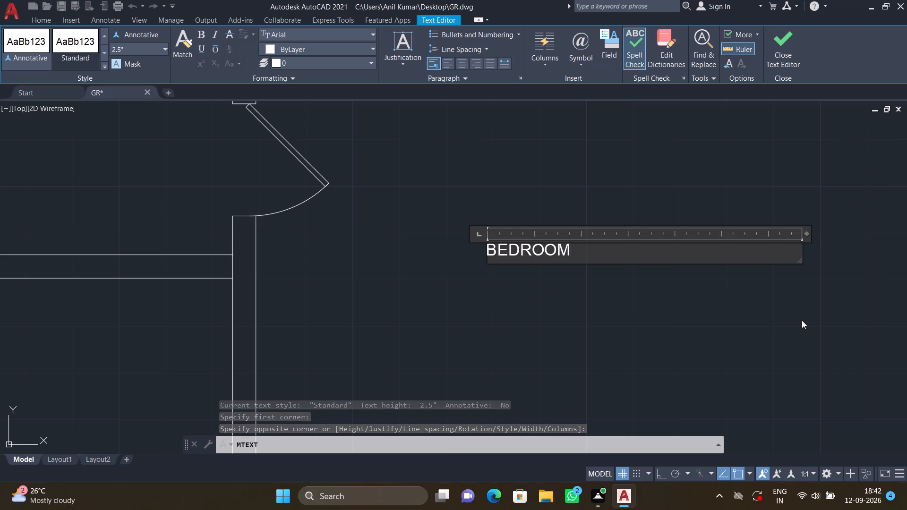
pyautogui.press('Return')
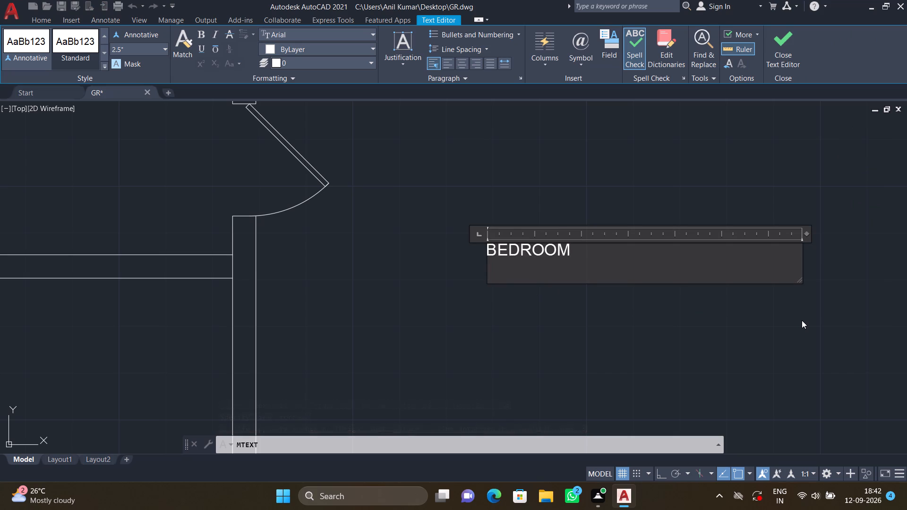
pyautogui.write("12'")
pyautogui.write('4"')
pyautogui.press('*')
pyautogui.write("9'")
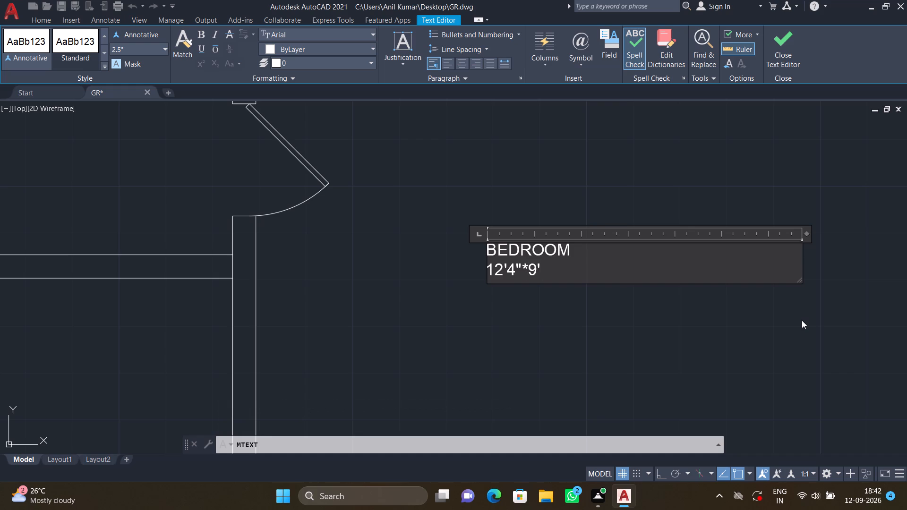
pyautogui.write('0"')
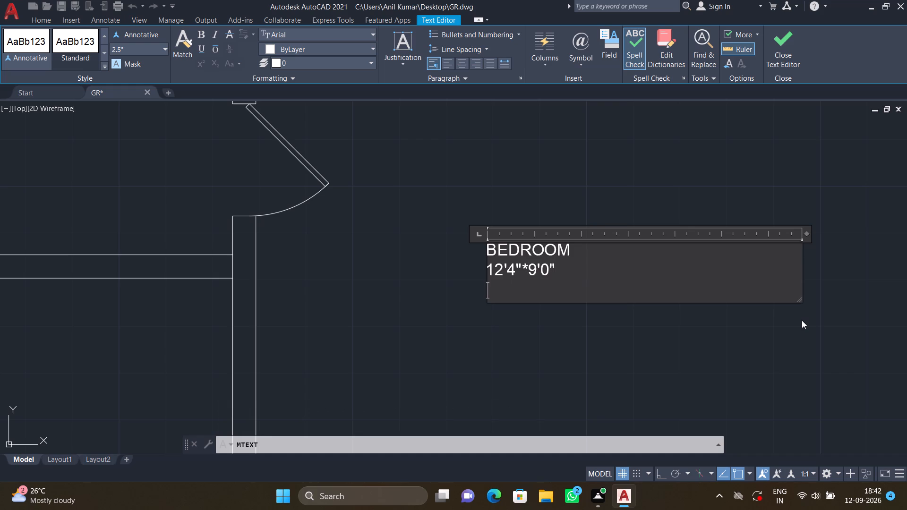
pyautogui.press('Return')
pyautogui.press('Escape')
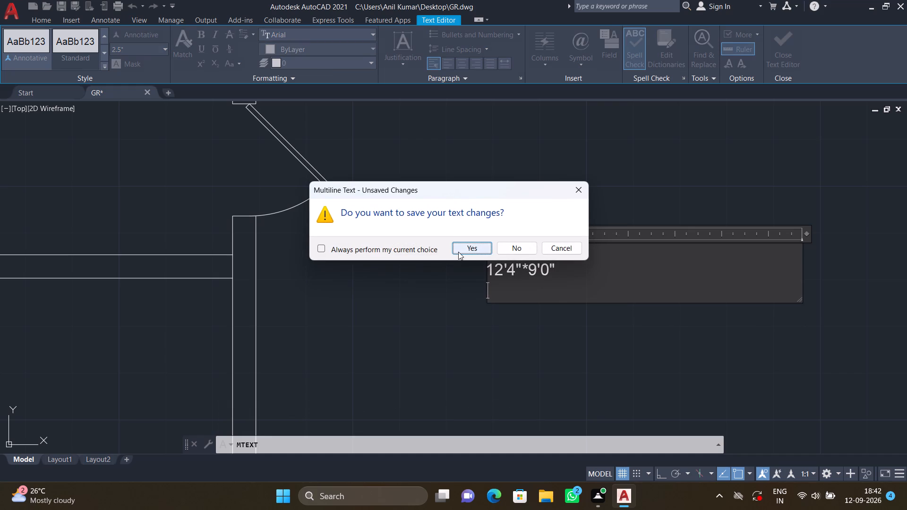
pyautogui.click(458, 251)
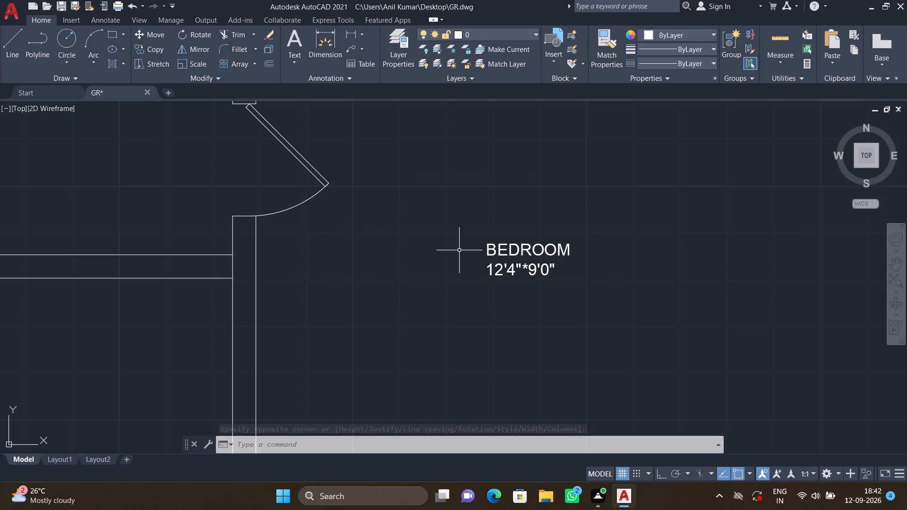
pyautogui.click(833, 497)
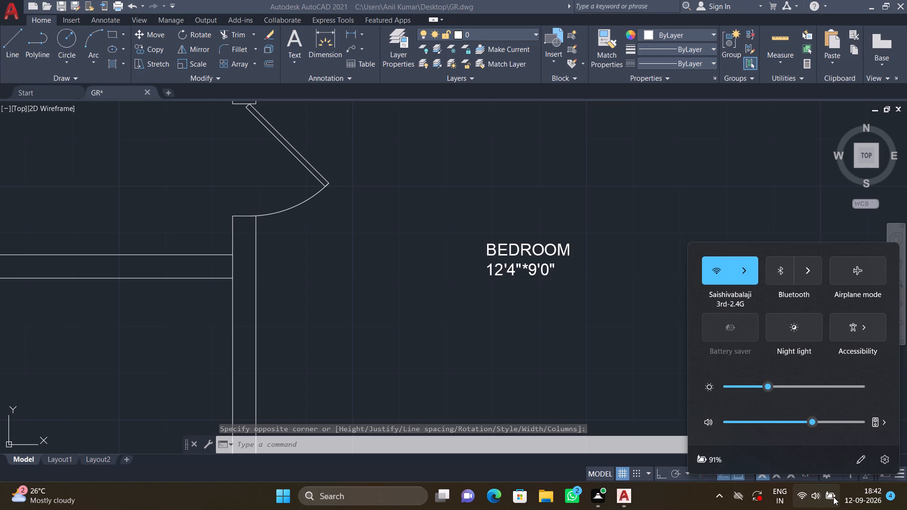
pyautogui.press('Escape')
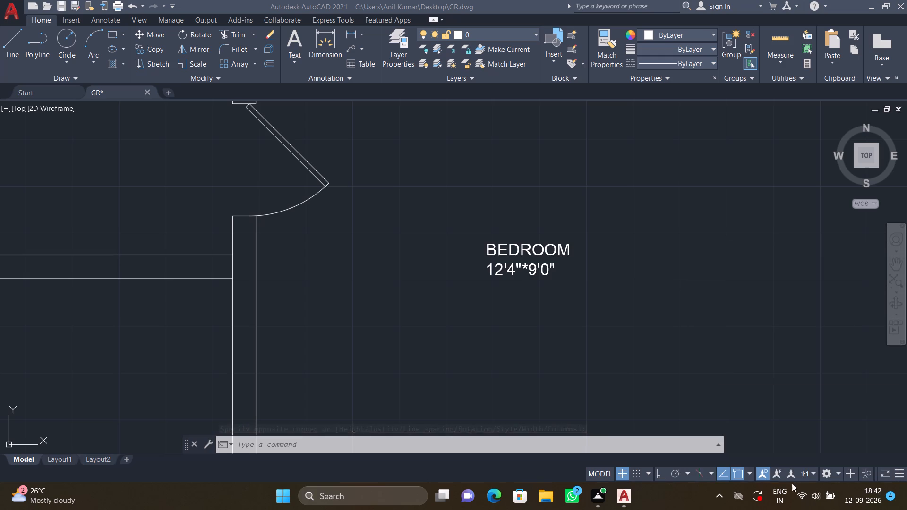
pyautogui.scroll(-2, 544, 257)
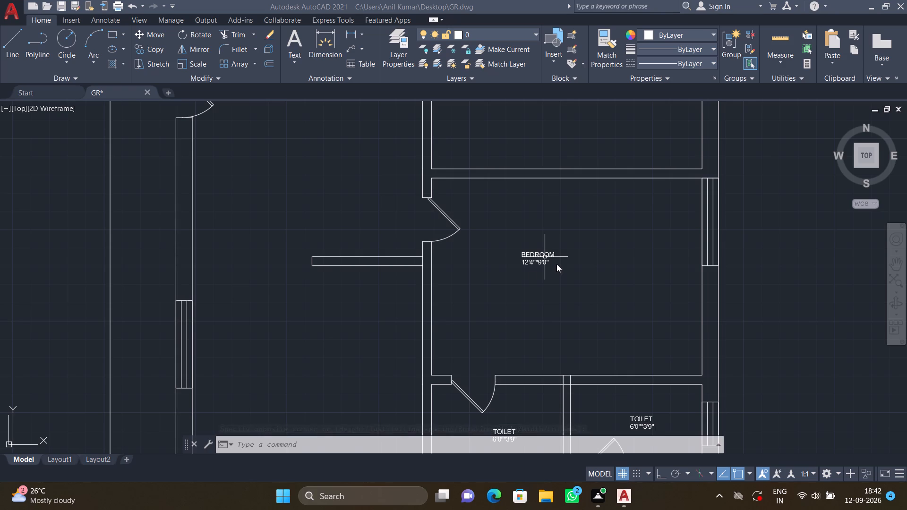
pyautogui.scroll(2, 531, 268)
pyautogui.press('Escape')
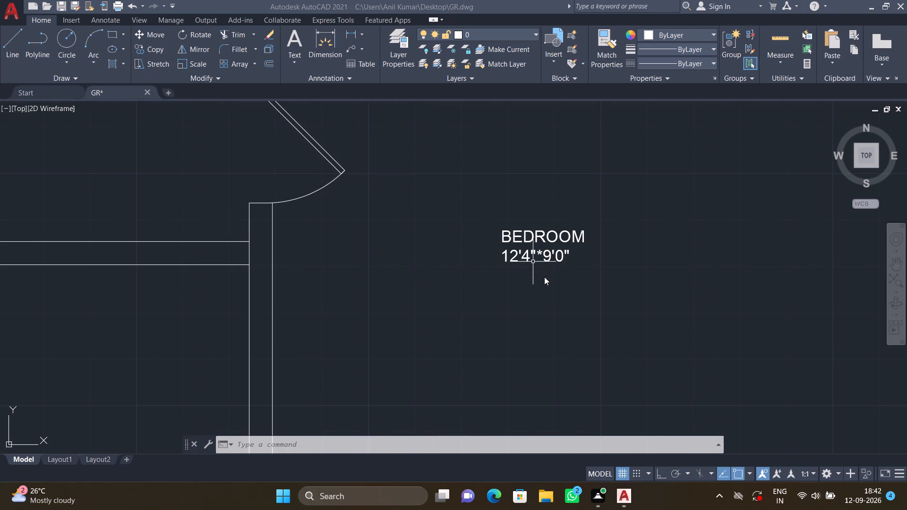
# Move the new BEDROOM label slightly right and down, near the middle of the room above the toilets.
pyautogui.scroll(-2, 568, 281)
pyautogui.moveTo(576, 293); pyautogui.dragTo(548, 257, button='middle')
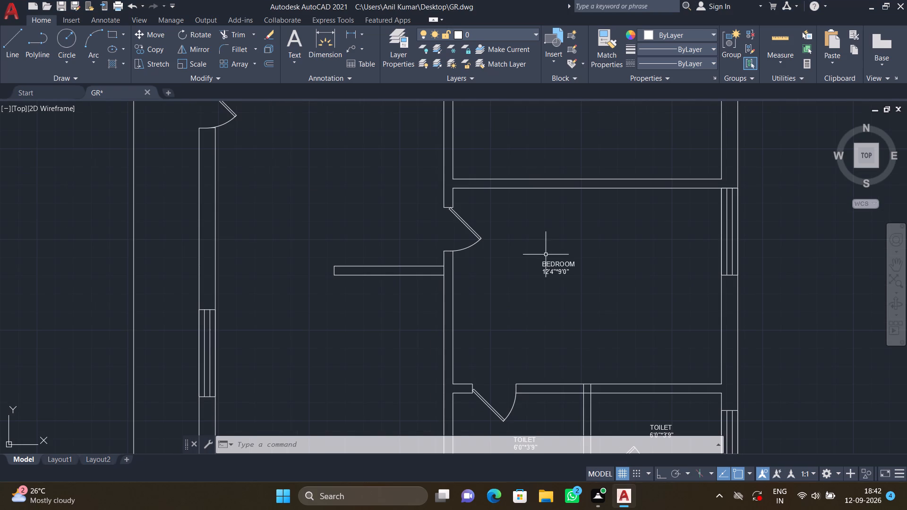
pyautogui.scroll(-1, 560, 287)
pyautogui.moveTo(578, 308); pyautogui.dragTo(527, 232, button='middle')
pyautogui.scroll(1, 510, 207)
pyautogui.press('m')
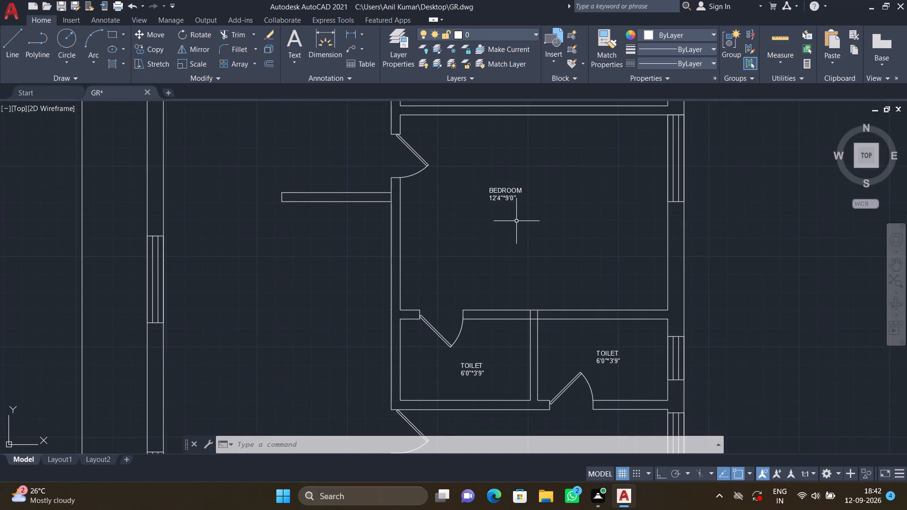
pyautogui.press('Return')
pyautogui.click(509, 198)
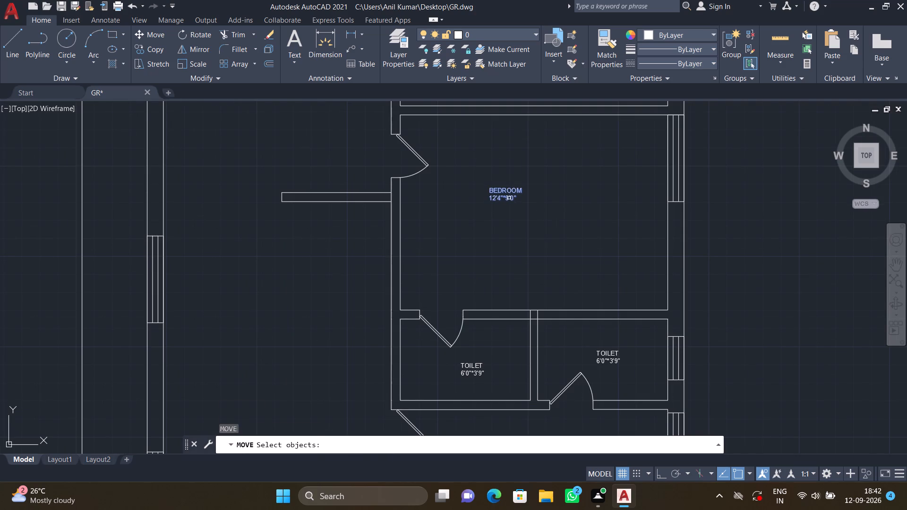
pyautogui.press('Return')
pyautogui.click(490, 188)
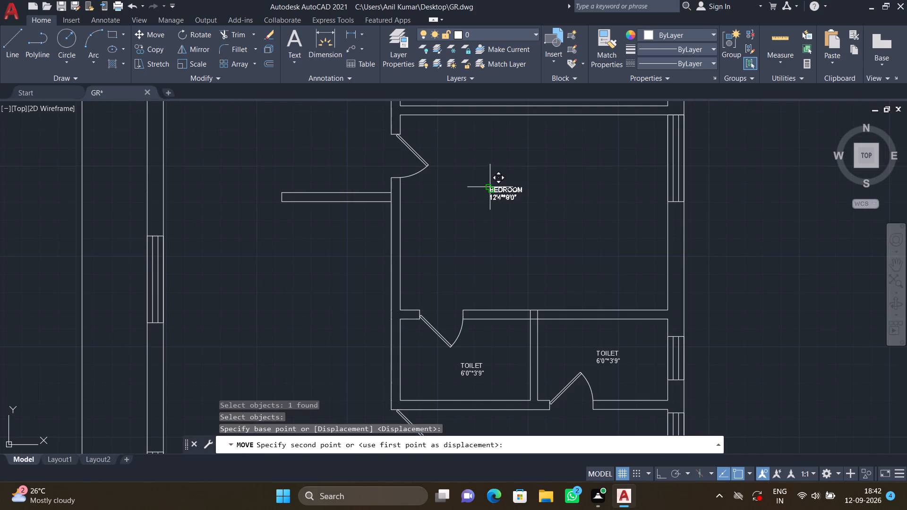
pyautogui.click(528, 201)
pyautogui.scroll(-1, 527, 185)
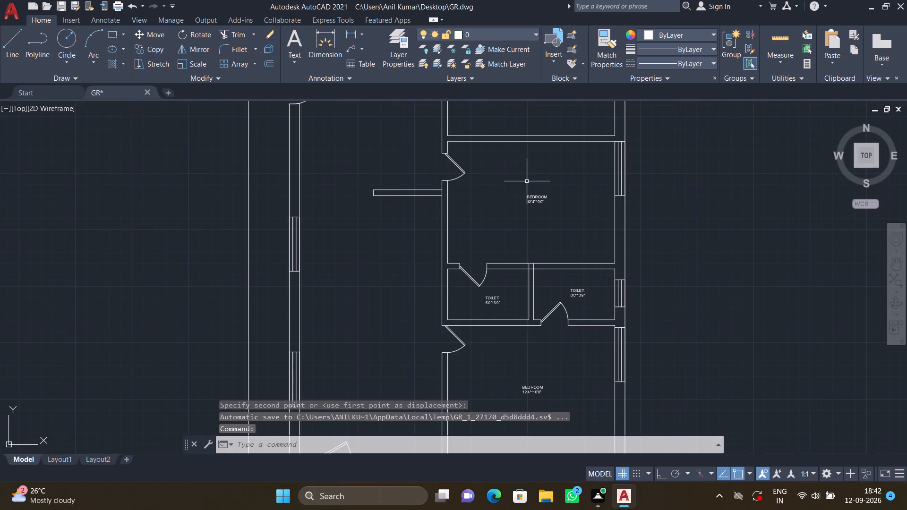
# Add a two-line multiline text label, KITCHEN over 12'4"*6'0", in the room directly above the 12'4"*9'0" bedroom.
pyautogui.moveTo(527, 181); pyautogui.dragTo(499, 279, button='middle')
pyautogui.scroll(-1, 527, 181)
pyautogui.scroll(1, 499, 232)
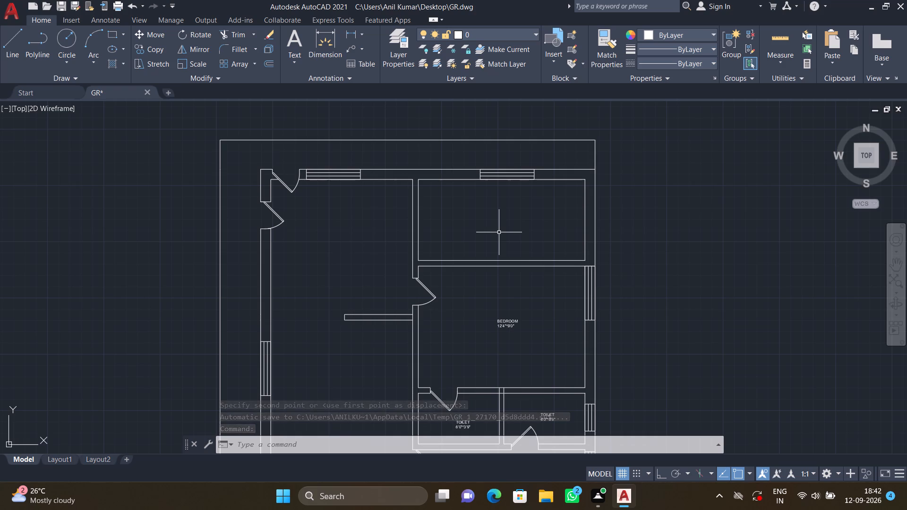
pyautogui.write('MT')
pyautogui.press('Return')
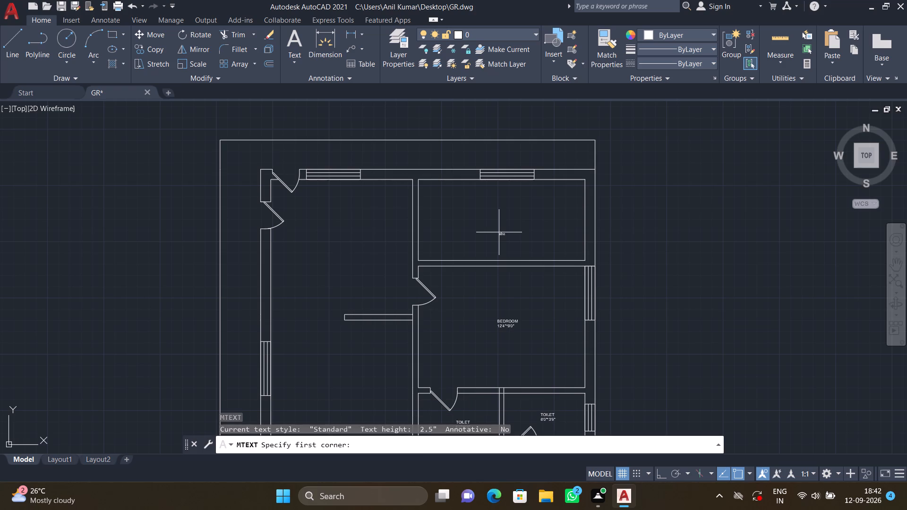
pyautogui.click(471, 201)
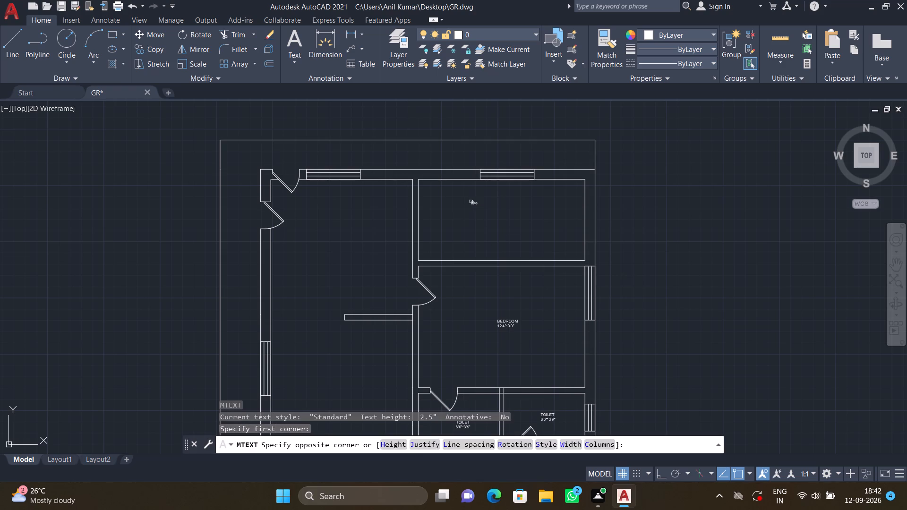
pyautogui.click(543, 245)
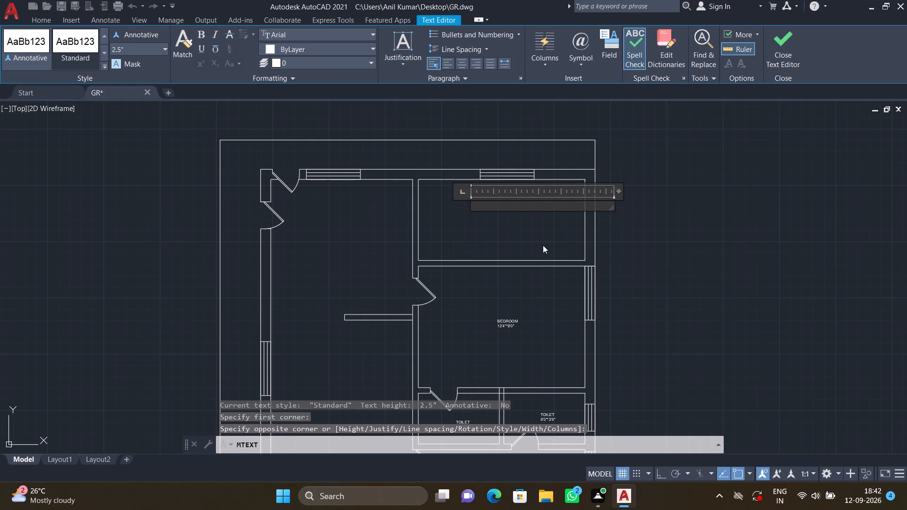
pyautogui.write('KITCHEN')
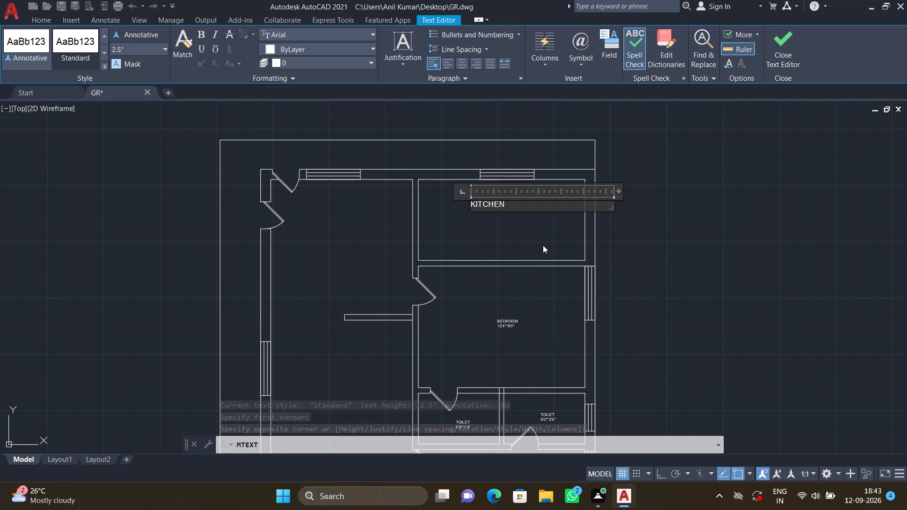
pyautogui.press('Return')
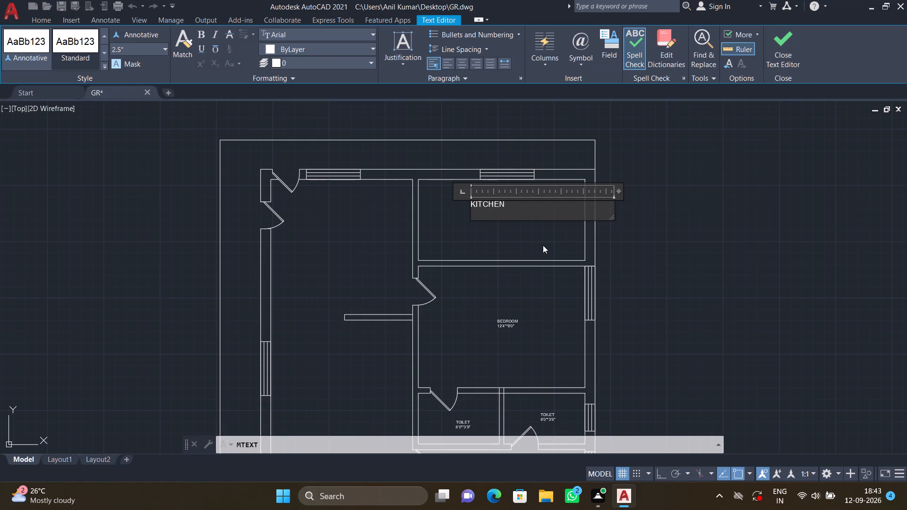
pyautogui.write("12'")
pyautogui.write('4"')
pyautogui.press('*')
pyautogui.write("6'")
pyautogui.write('0"')
pyautogui.press('Return')
pyautogui.press('Escape')
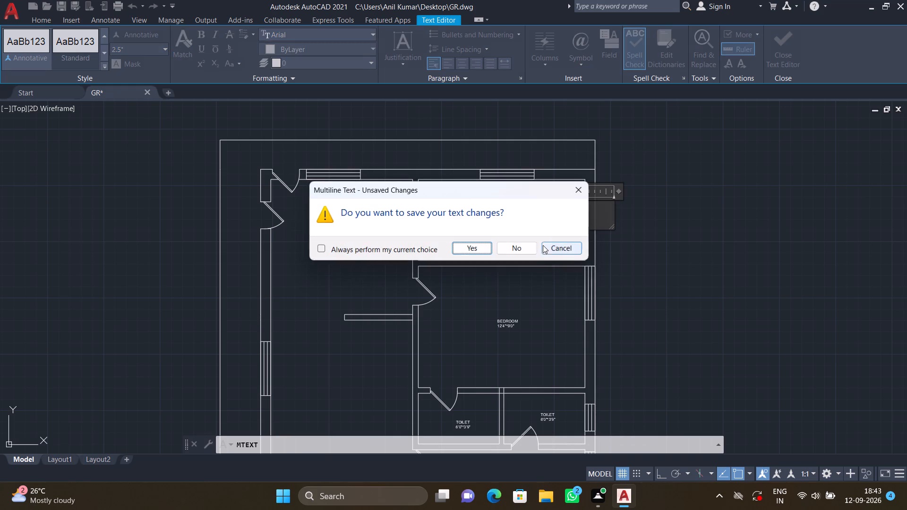
pyautogui.click(468, 243)
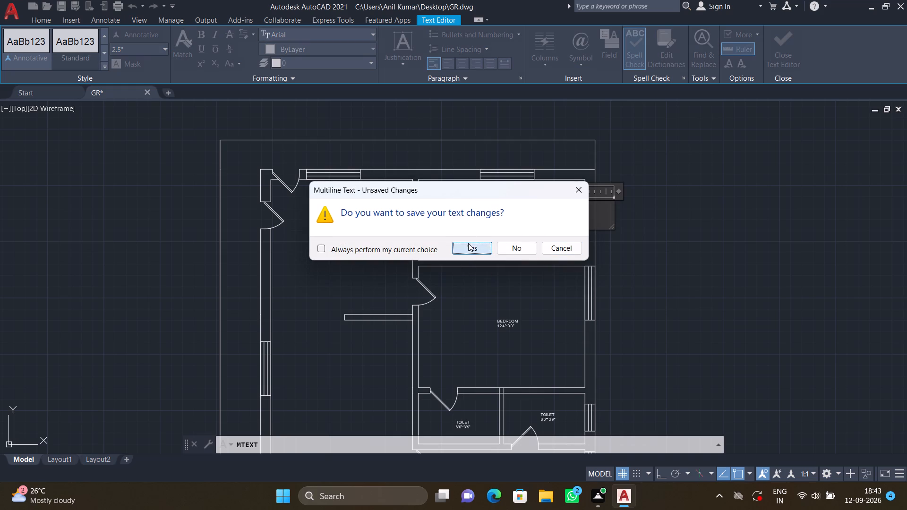
# Move the KITCHEN label slightly right and down, to about the middle of its room.
pyautogui.scroll(2, 491, 232)
pyautogui.press('m')
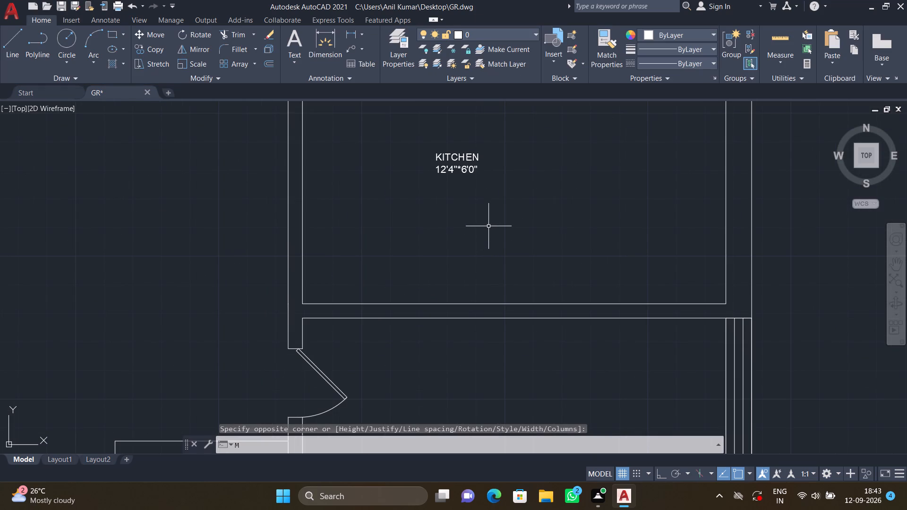
pyautogui.press('Return')
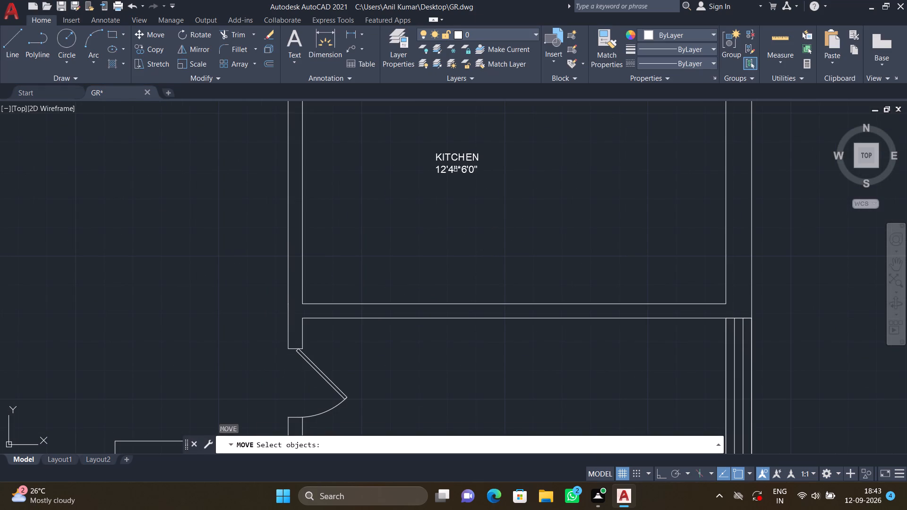
pyautogui.click(457, 167)
pyautogui.press('Return')
pyautogui.click(439, 156)
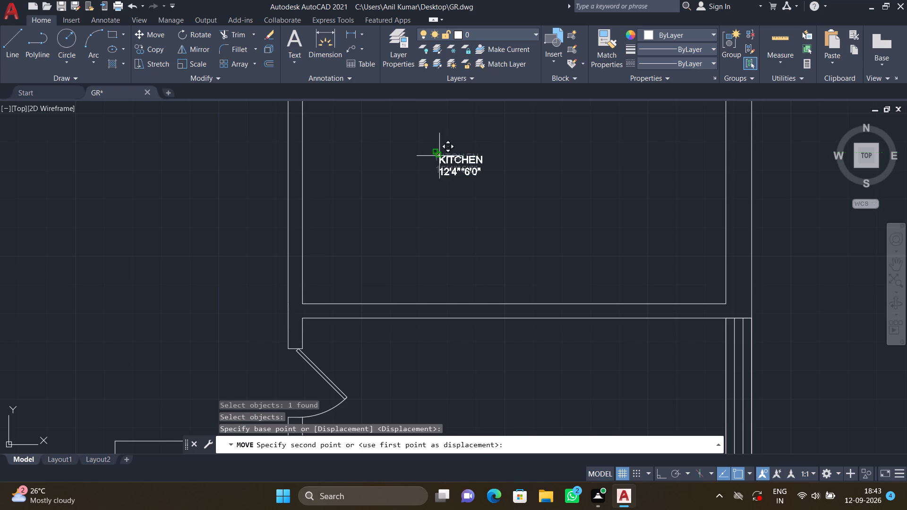
pyautogui.scroll(-1, 494, 165)
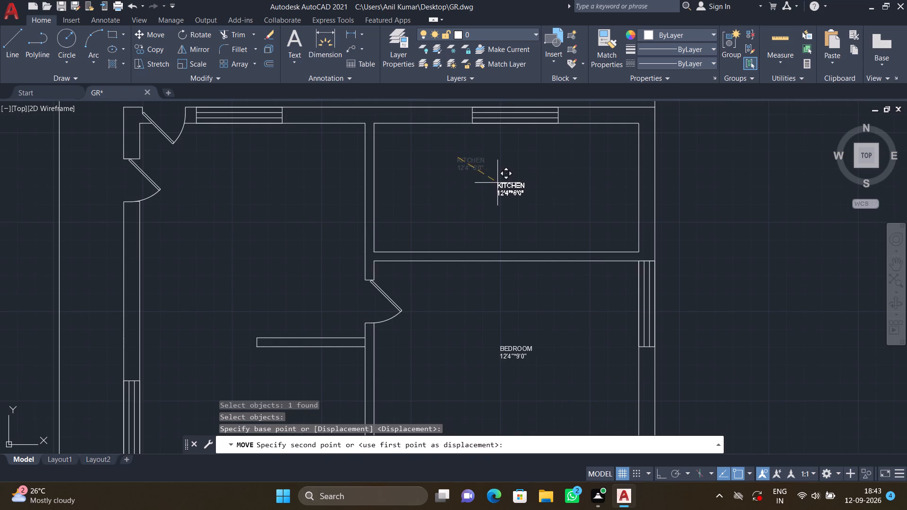
pyautogui.click(492, 186)
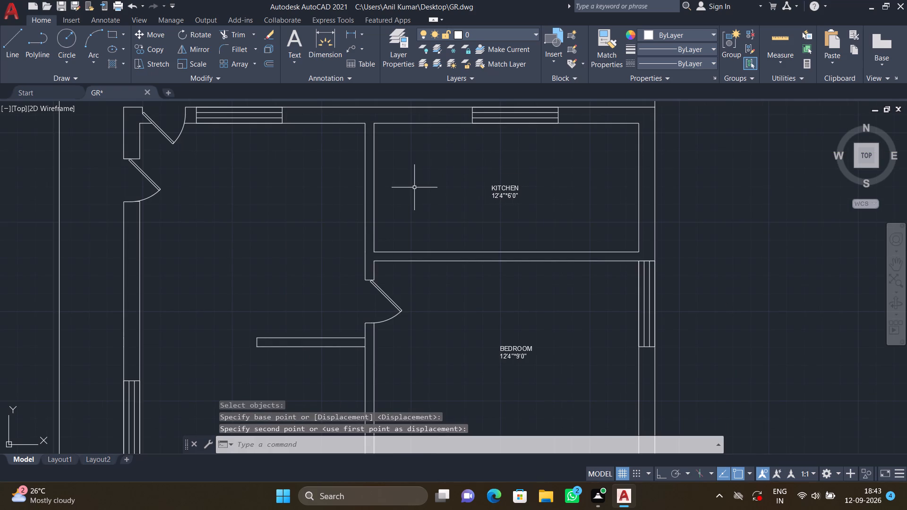
# With Ortho on, draw two short horizontal lines across the kitchen's left wall, marking the lower and upper ends of an opening.
pyautogui.press('l')
pyautogui.press('Return')
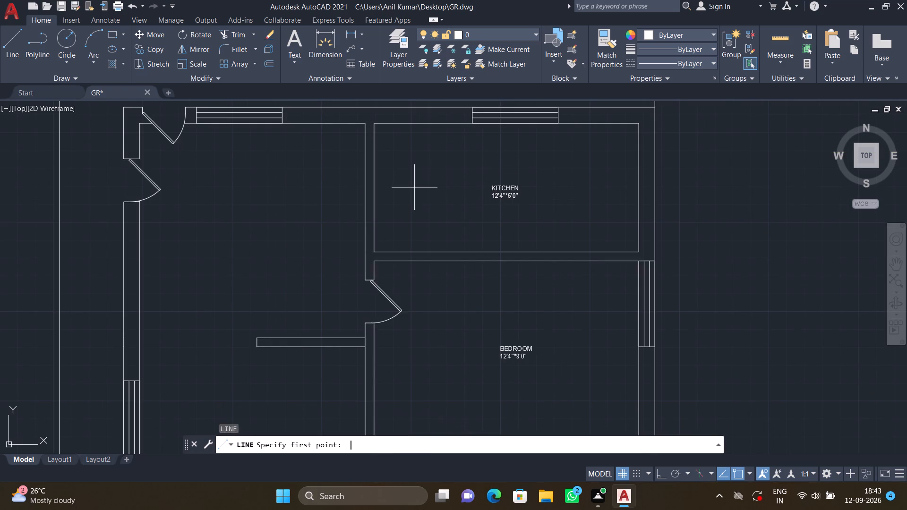
pyautogui.scroll(2, 379, 195)
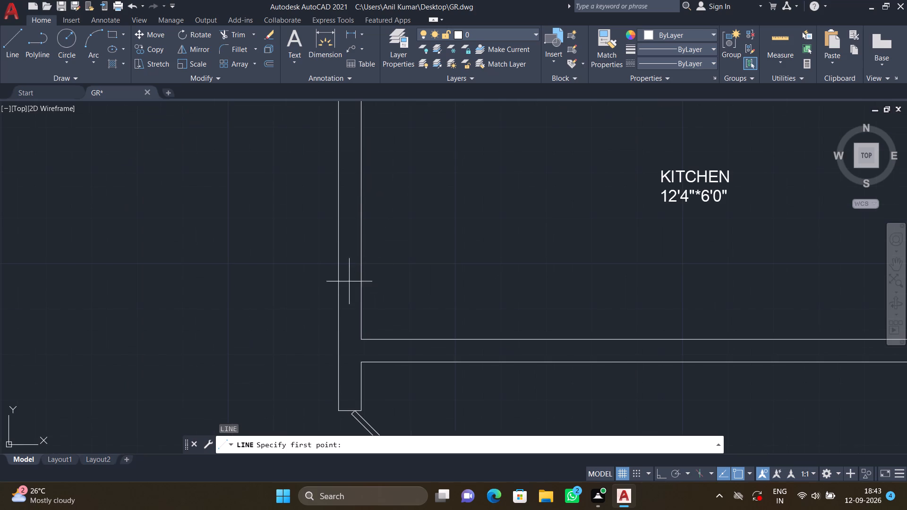
pyautogui.click(338, 299)
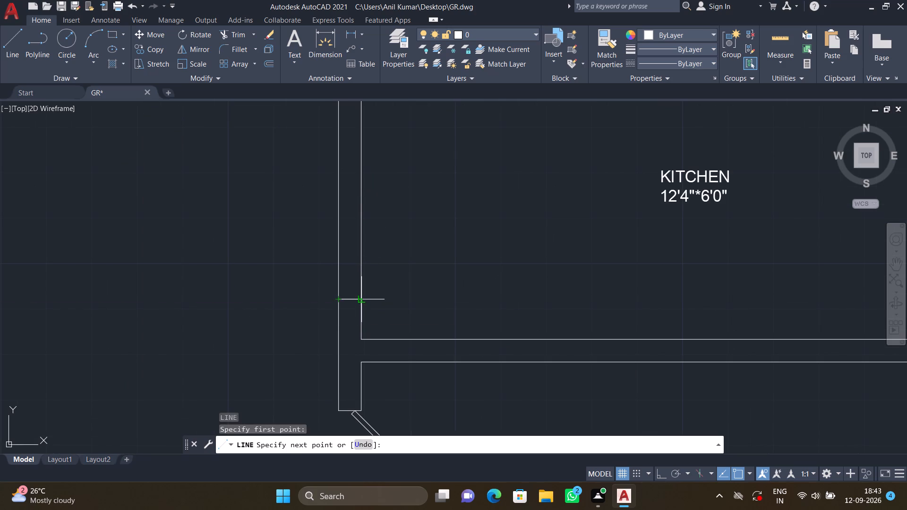
pyautogui.press('F8')
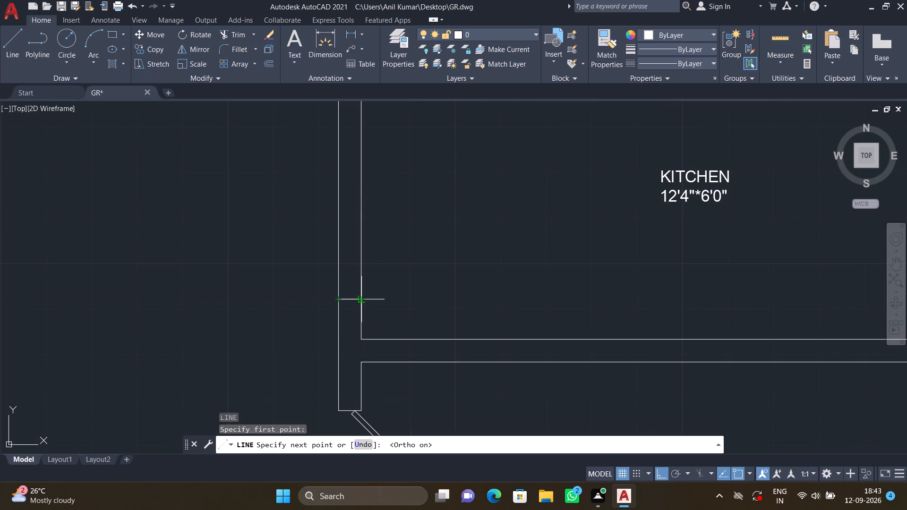
pyautogui.click(359, 299)
pyautogui.press('Return')
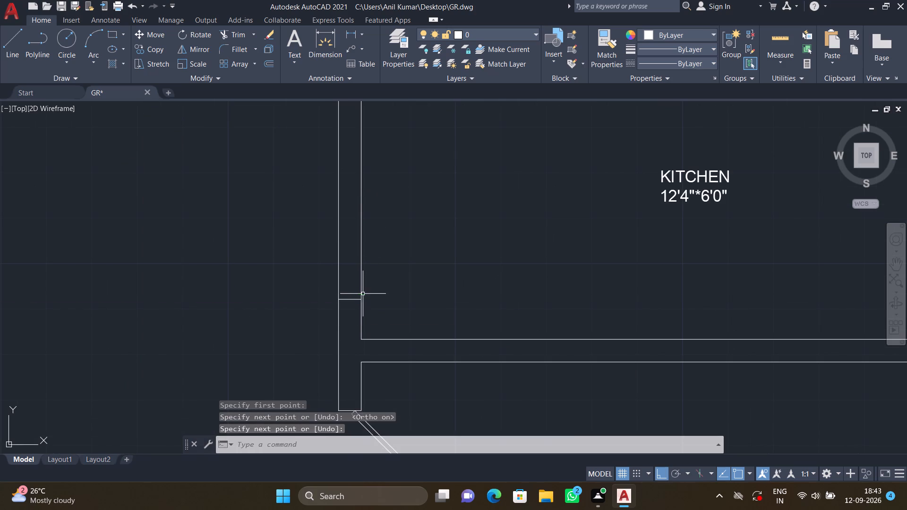
pyautogui.scroll(-2, 358, 273)
pyautogui.scroll(2, 351, 195)
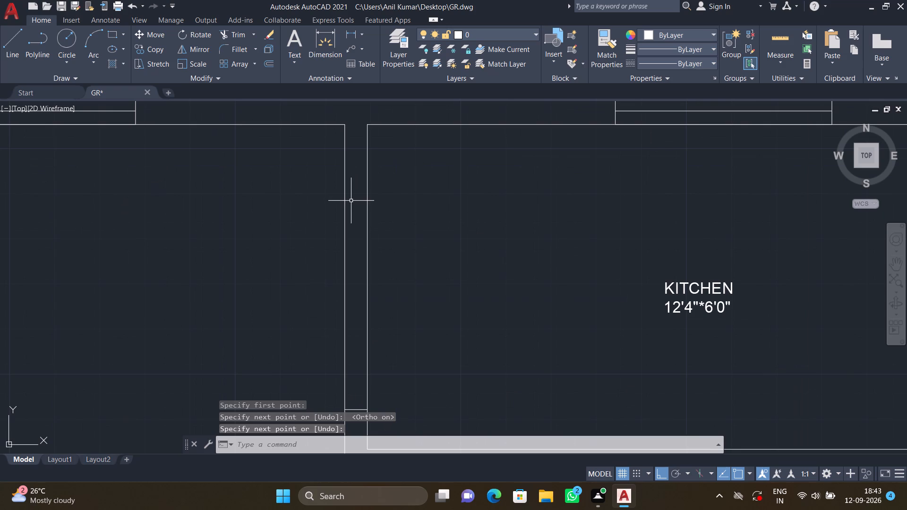
pyautogui.press('l')
pyautogui.press('Return')
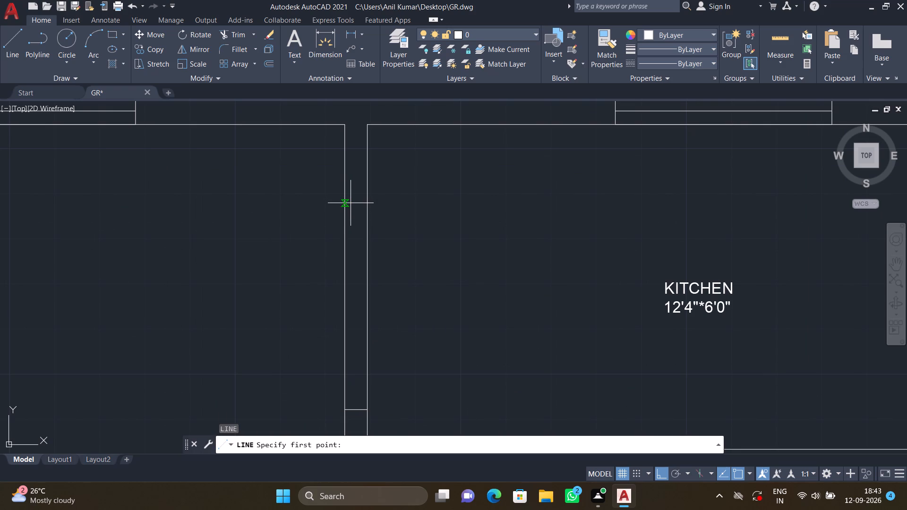
pyautogui.scroll(1, 343, 270)
pyautogui.click(343, 270)
pyautogui.click(380, 269)
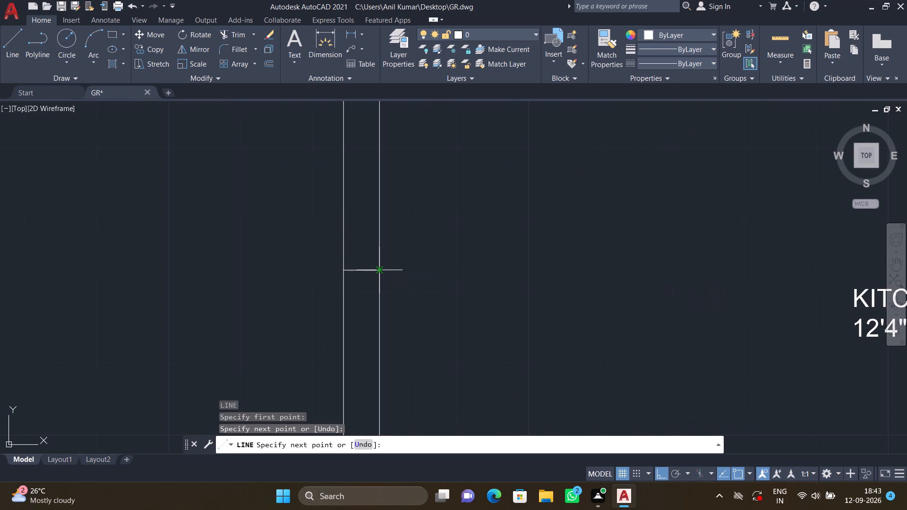
pyautogui.press('Return')
# Trim both wall lines between the two short cross lines to open the kitchen's left wall.
pyautogui.scroll(-3, 375, 262)
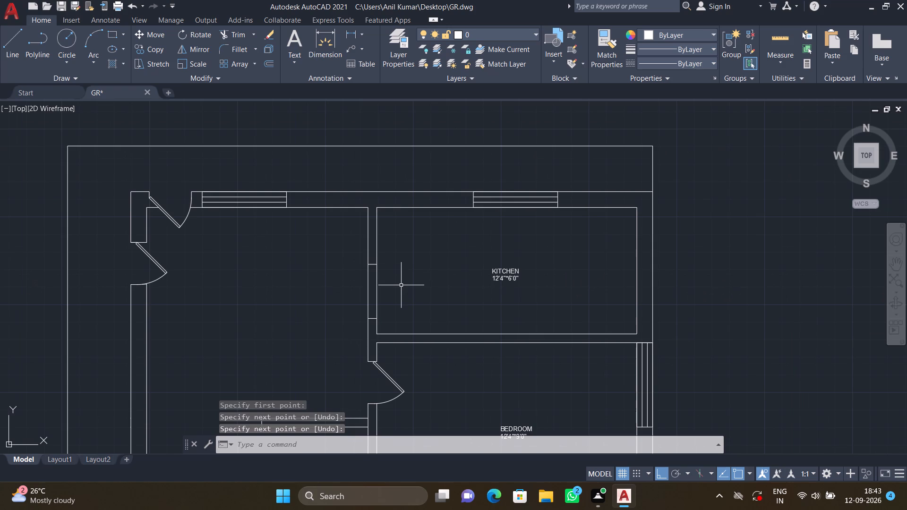
pyautogui.write('TR')
pyautogui.press('Return')
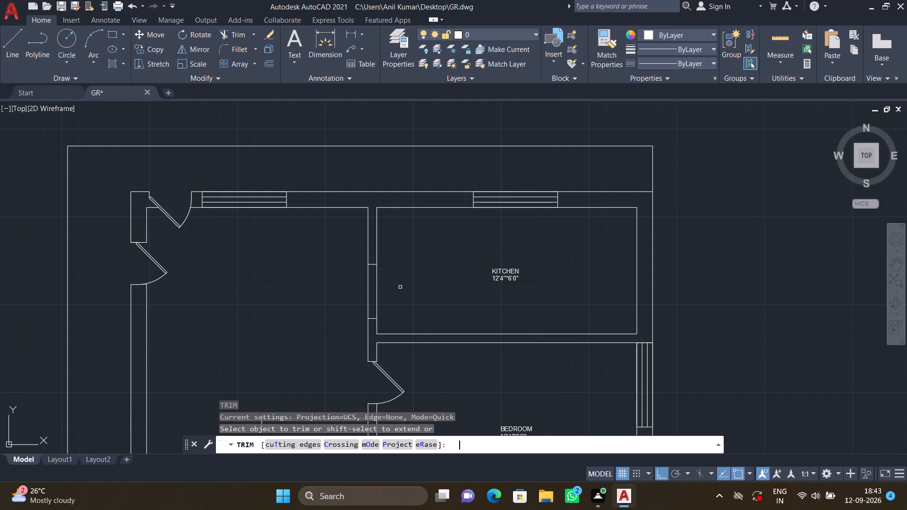
pyautogui.moveTo(361, 285); pyautogui.dragTo(367, 286)
pyautogui.click(396, 292)
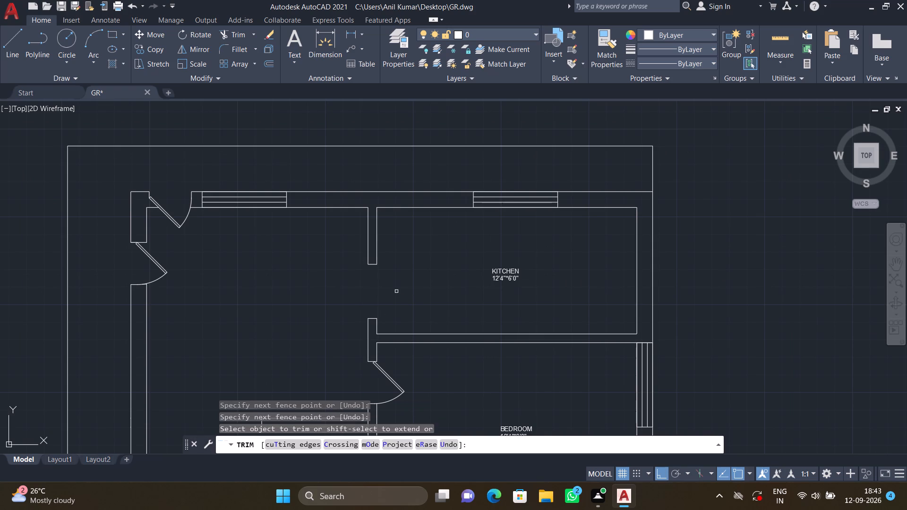
pyautogui.press('Return')
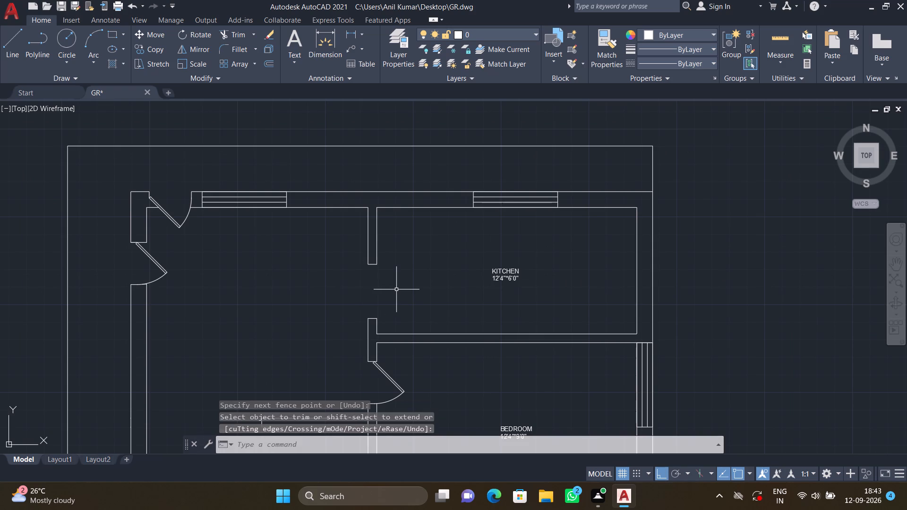
# Add a two-line multiline text label, DINING over 10'6"*10'0", in the open area across the wall opening from the kitchen.
pyautogui.scroll(-2, 396, 289)
pyautogui.moveTo(401, 291); pyautogui.dragTo(400, 282, button='middle')
pyautogui.middleClick(400, 276)
pyautogui.scroll(-1, 385, 297)
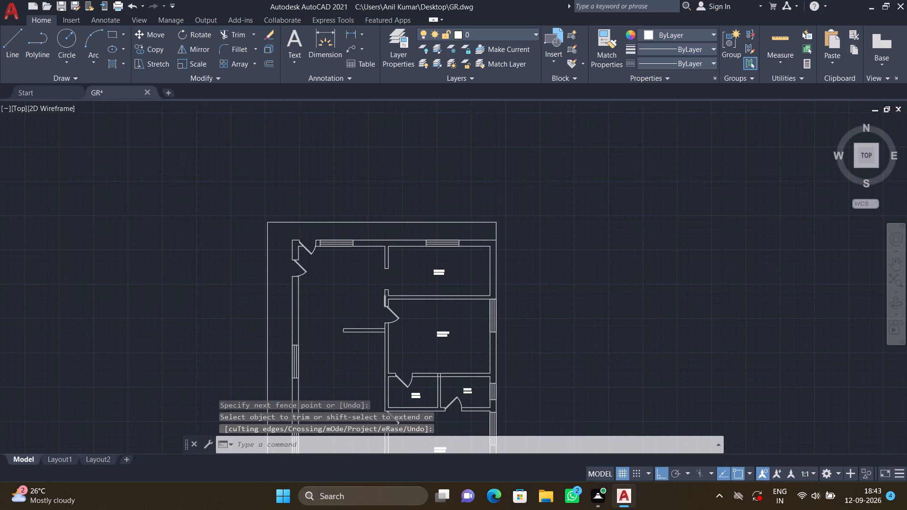
pyautogui.scroll(-1, 385, 297)
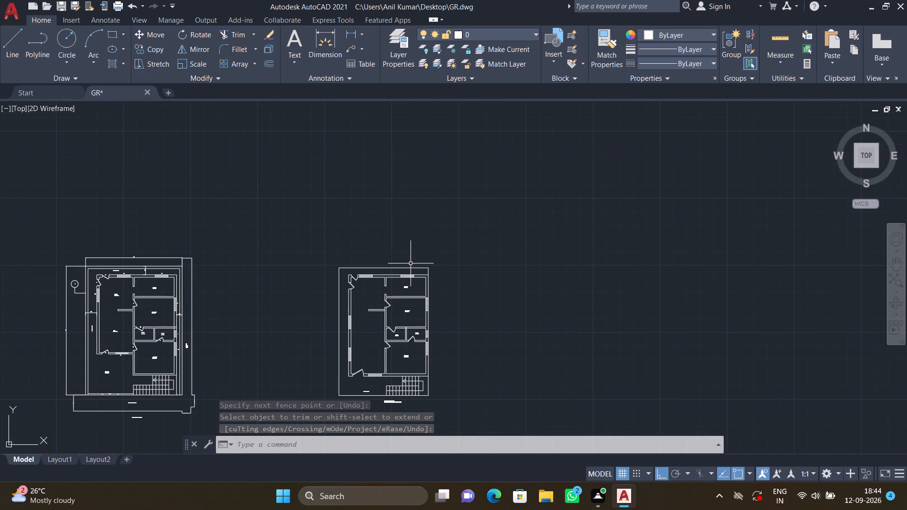
pyautogui.scroll(3, 410, 264)
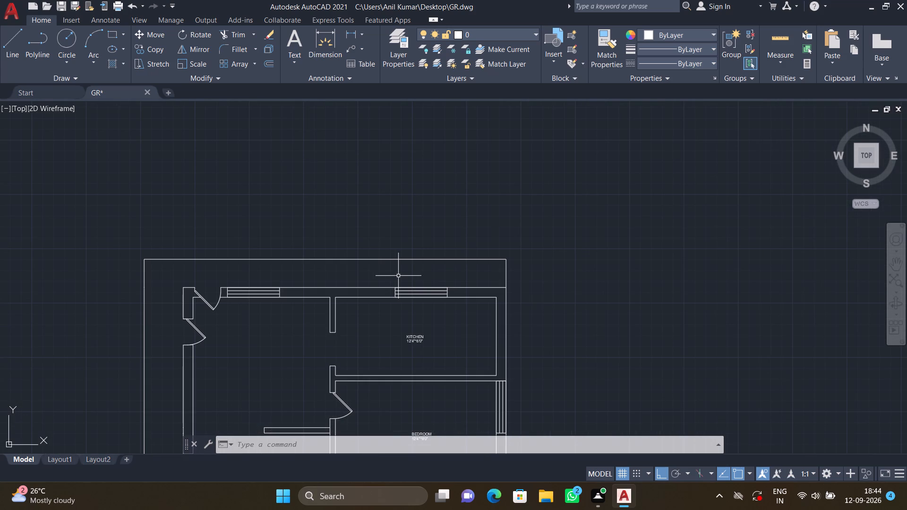
pyautogui.moveTo(280, 340); pyautogui.dragTo(280, 339, button='middle')
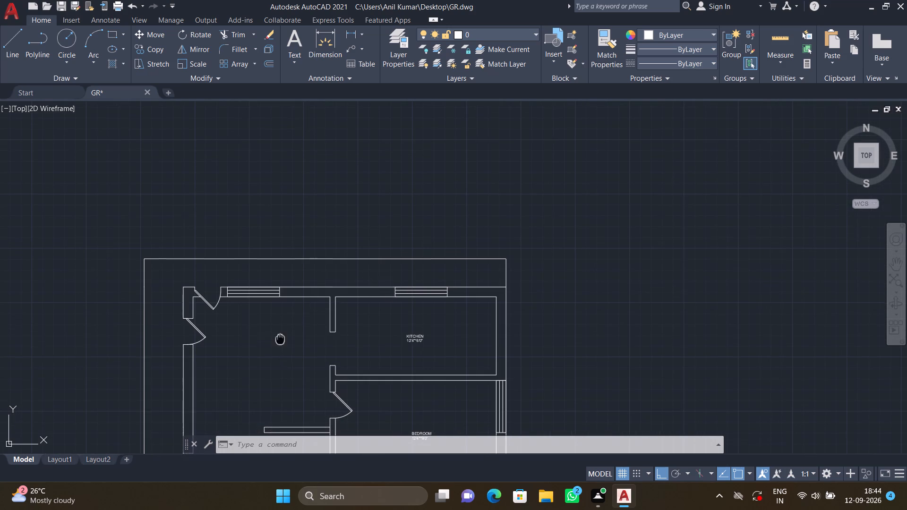
pyautogui.moveTo(280, 339); pyautogui.dragTo(331, 195, button='middle')
pyautogui.scroll(1, 280, 201)
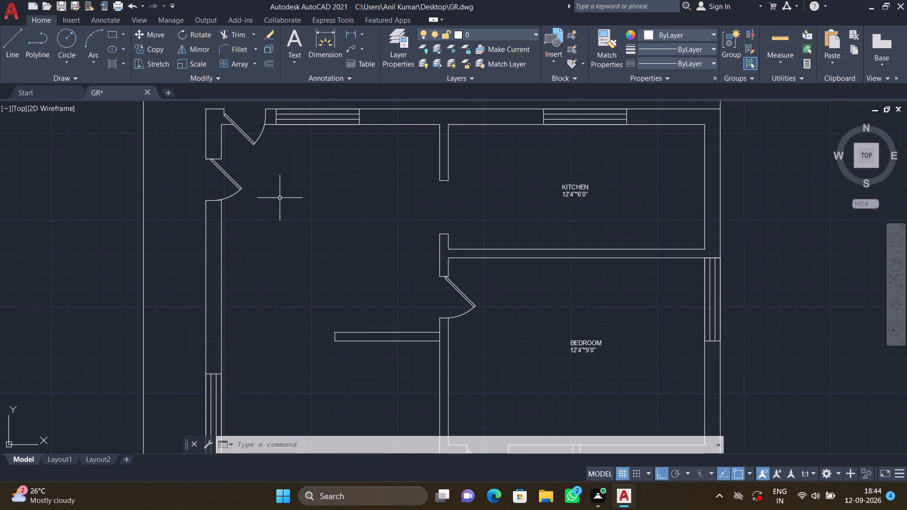
pyautogui.write('MT')
pyautogui.press('Return')
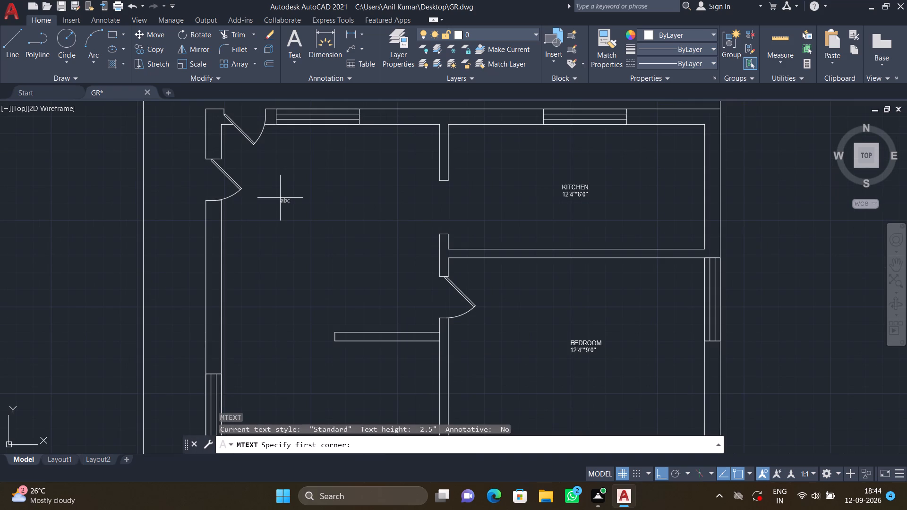
pyautogui.click(279, 227)
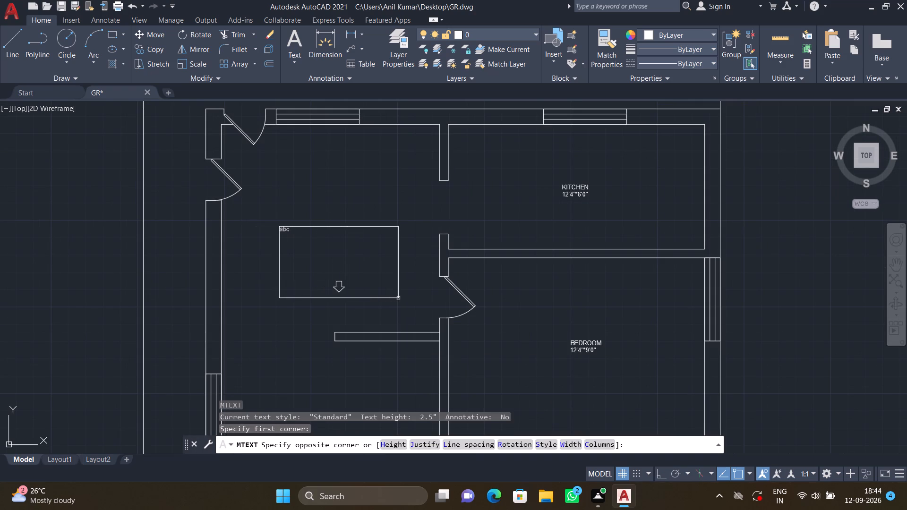
pyautogui.click(399, 298)
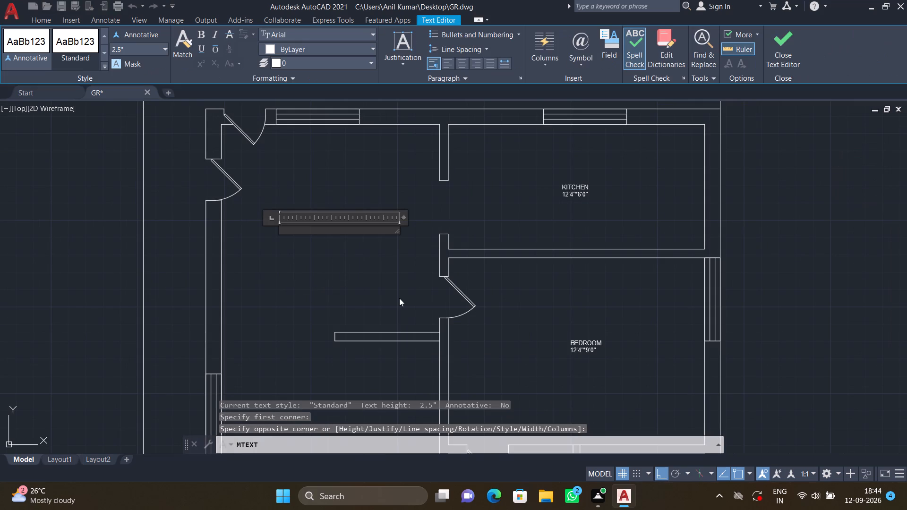
pyautogui.write('DININ')
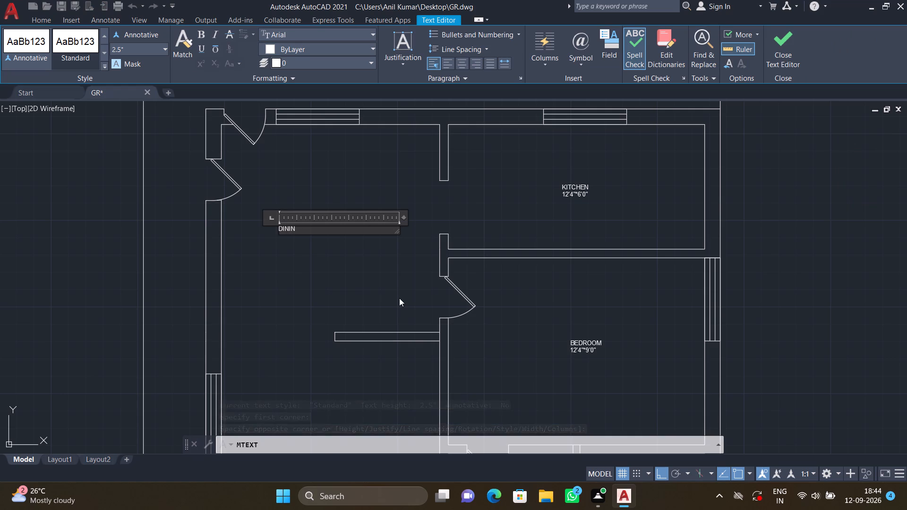
pyautogui.press('g')
pyautogui.press('Return')
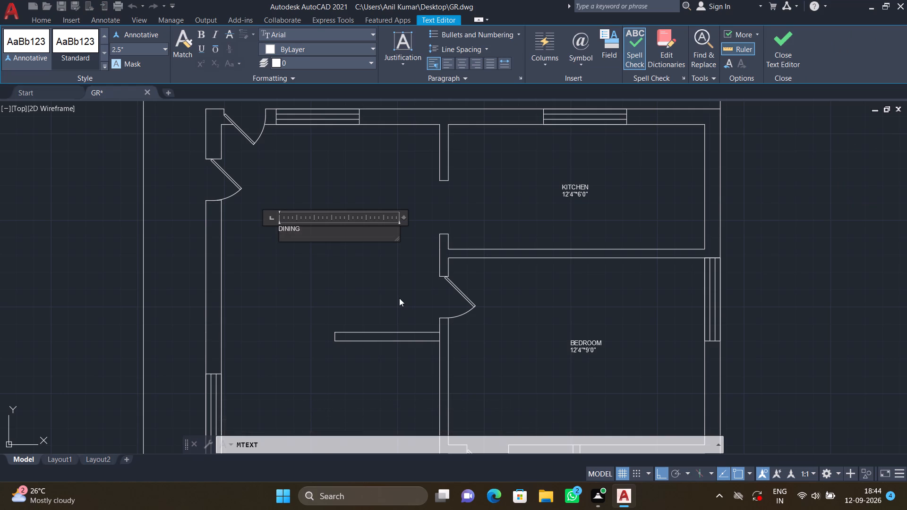
pyautogui.write("10'")
pyautogui.write('6"')
pyautogui.press('*')
pyautogui.write("10'")
pyautogui.write('0"')
pyautogui.press('Return')
pyautogui.press('Escape')
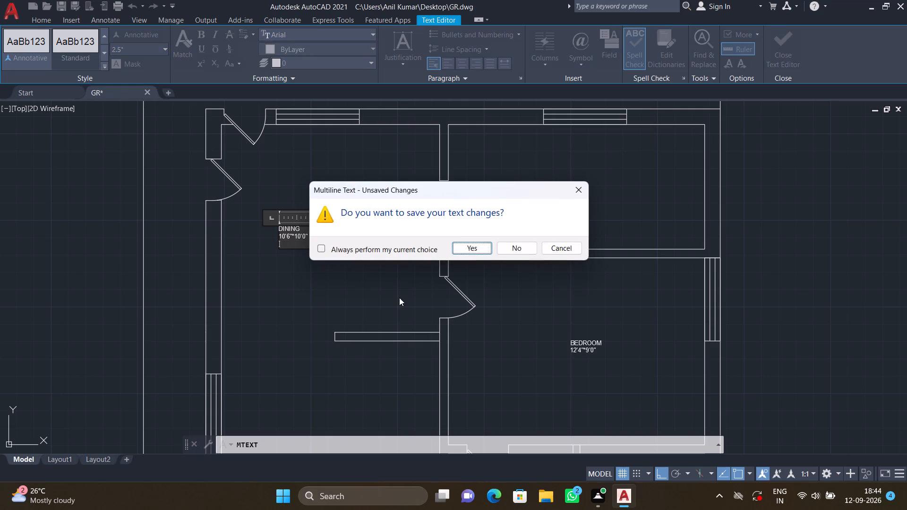
pyautogui.click(462, 249)
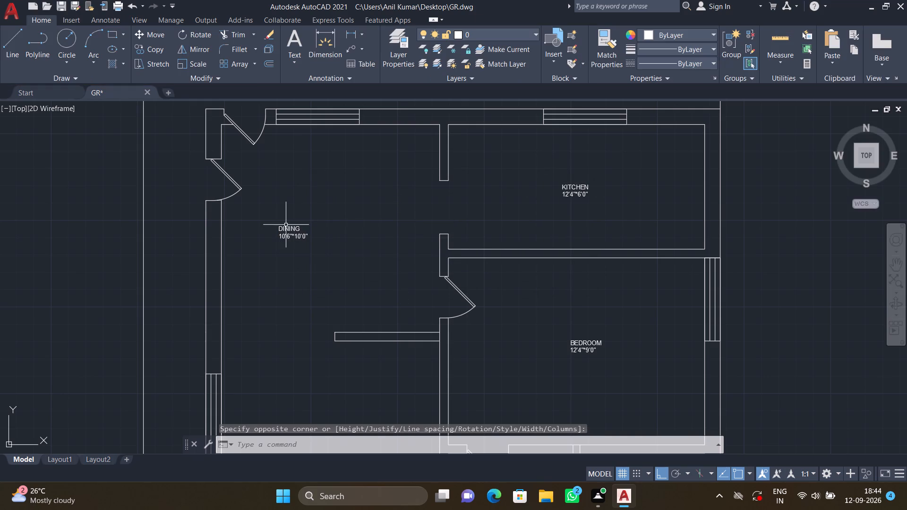
# With Ortho off, move the DINING label right and slightly down, to about the middle of the dining area's width.
pyautogui.press('m')
pyautogui.press('Return')
pyautogui.click(286, 229)
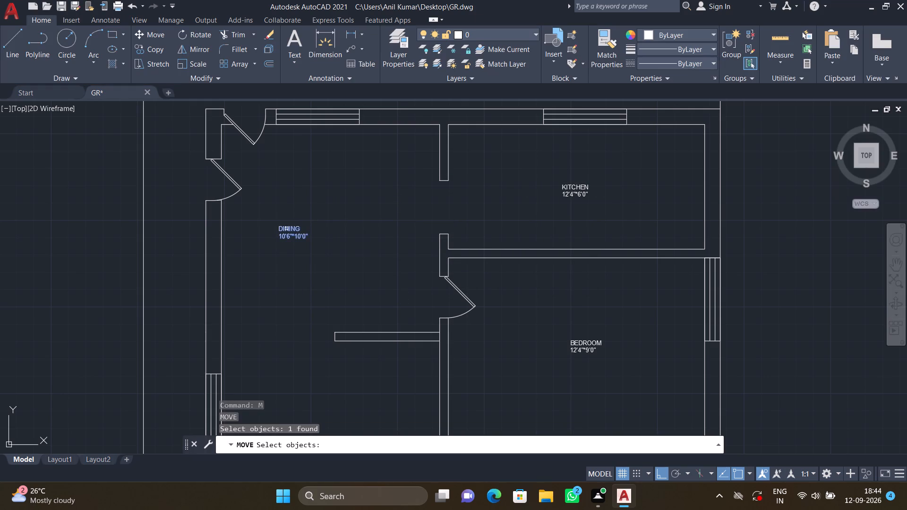
pyautogui.press('Return')
pyautogui.click(278, 226)
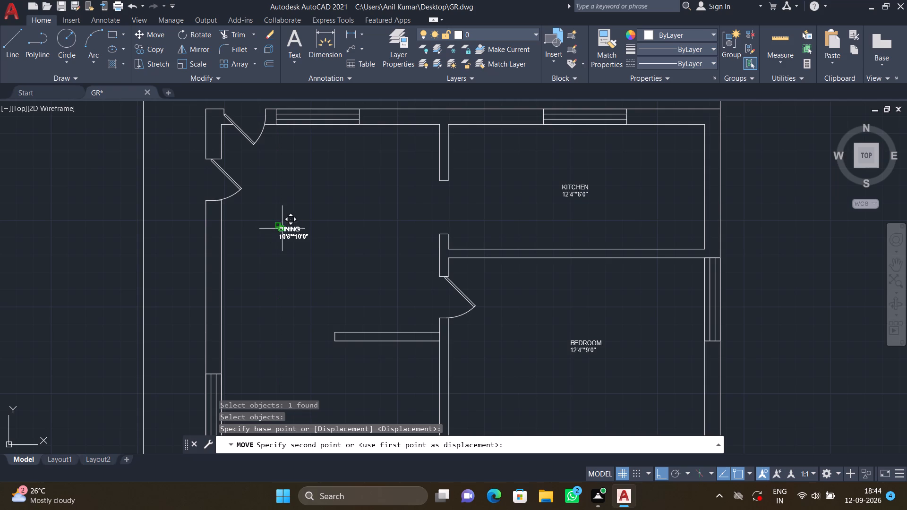
pyautogui.scroll(2, 309, 239)
pyautogui.scroll(-2, 313, 238)
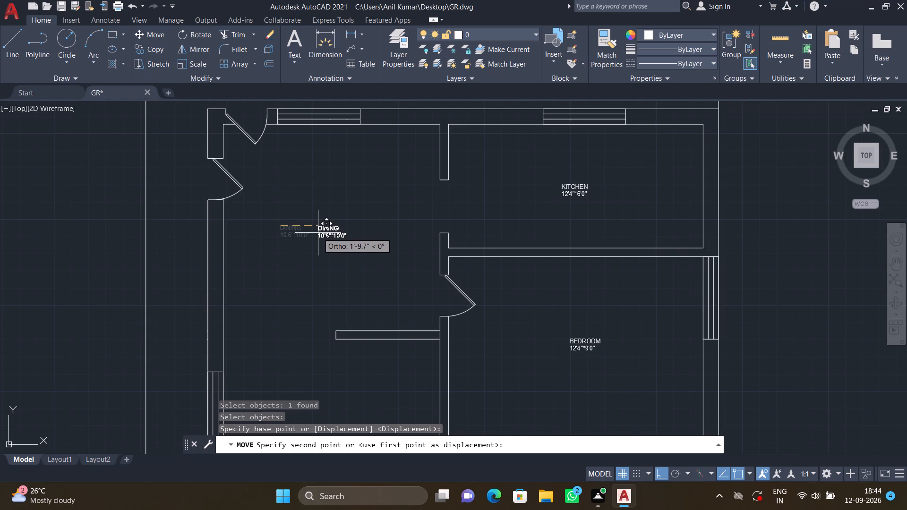
pyautogui.press('F8')
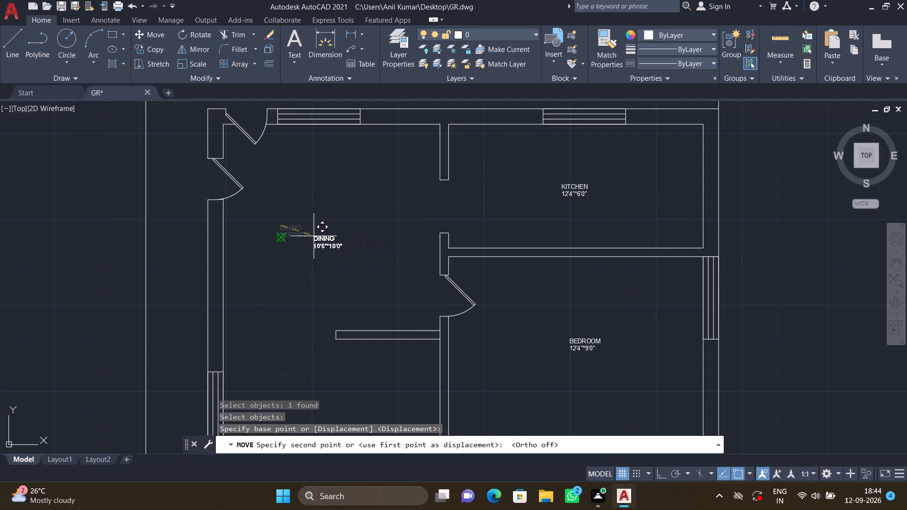
pyautogui.click(313, 237)
pyautogui.press('space')
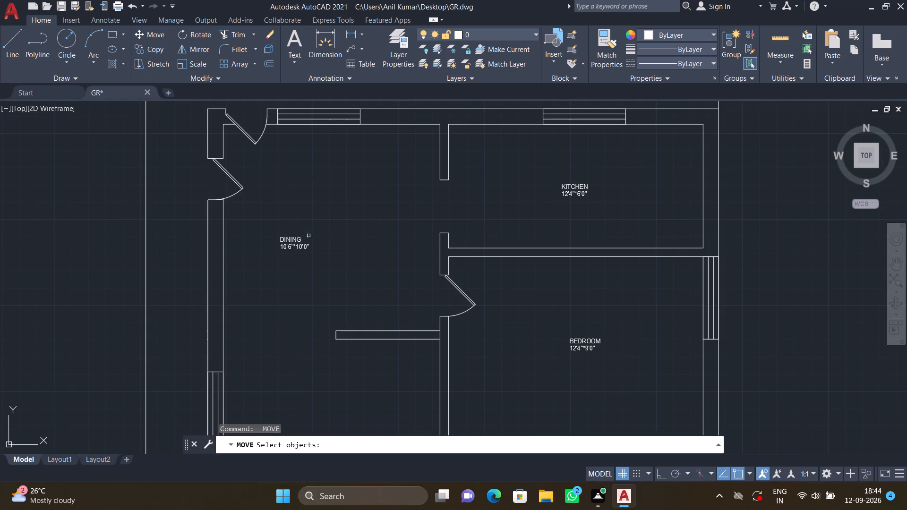
pyautogui.click(296, 239)
pyautogui.press('Return')
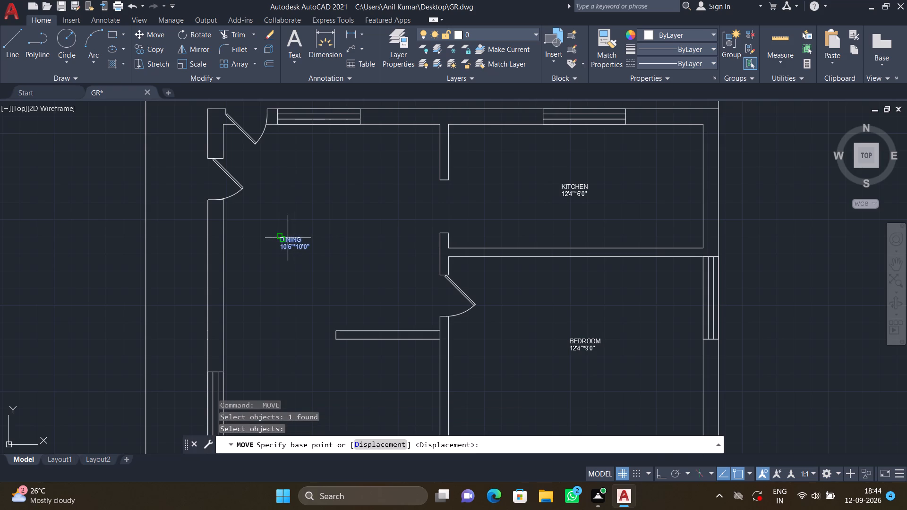
pyautogui.scroll(2, 288, 238)
pyautogui.click(271, 235)
pyautogui.scroll(-3, 305, 233)
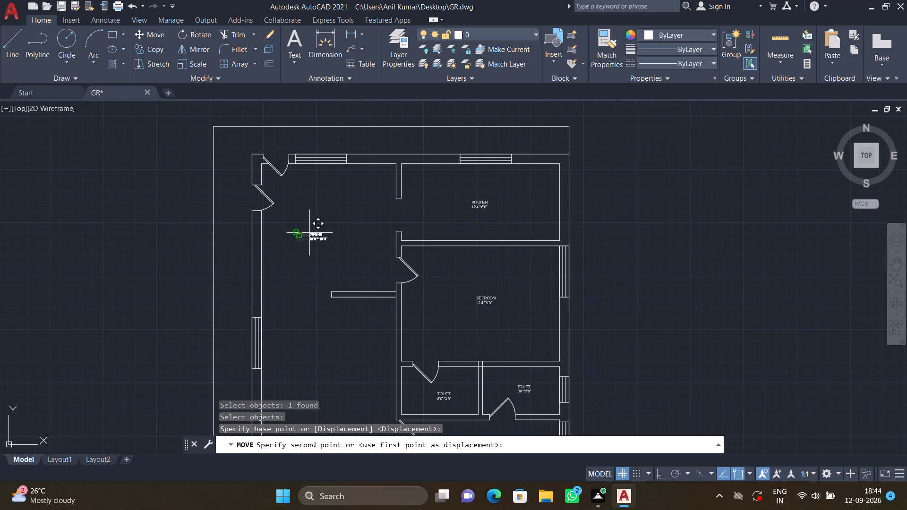
pyautogui.click(323, 237)
# Add a two-line multiline text label, HALL over 10'6"*19'6", in the large room below the dining area's short partition wall.
pyautogui.scroll(-2, 316, 247)
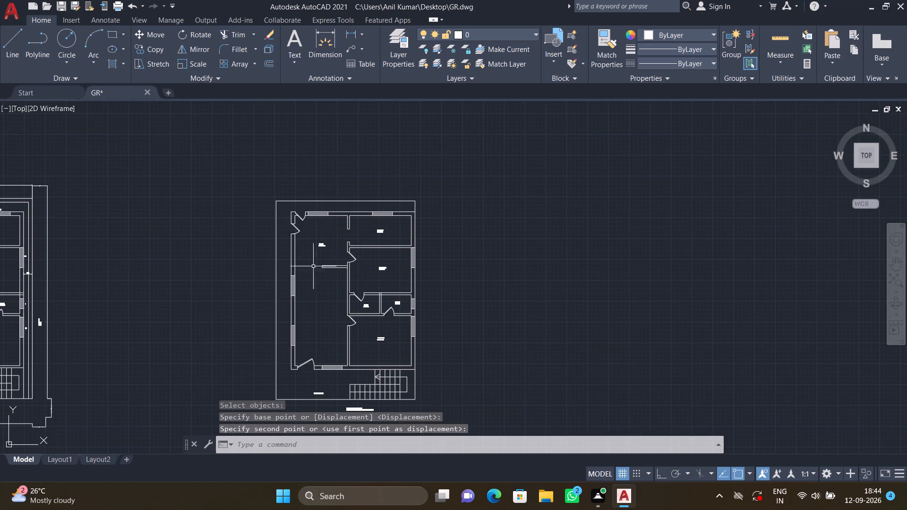
pyautogui.moveTo(315, 297); pyautogui.dragTo(352, 230, button='middle')
pyautogui.scroll(2, 348, 234)
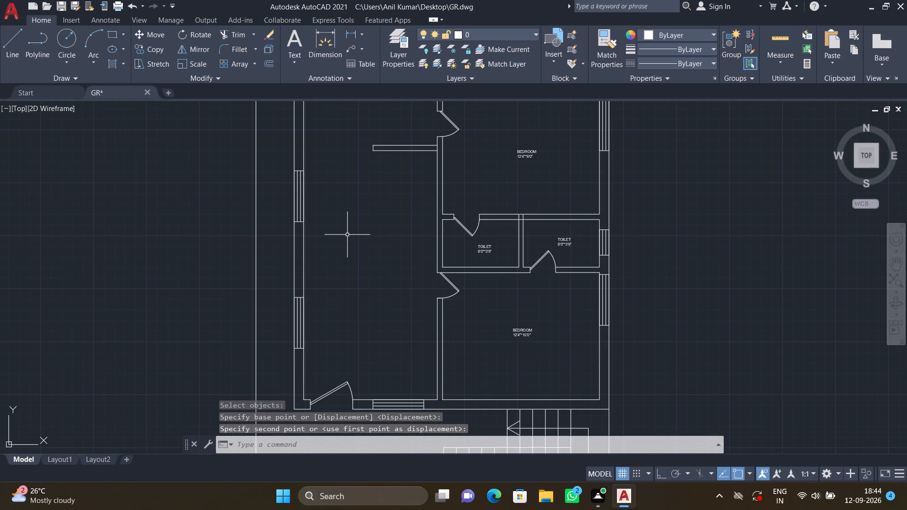
pyautogui.write('MT')
pyautogui.press('Return')
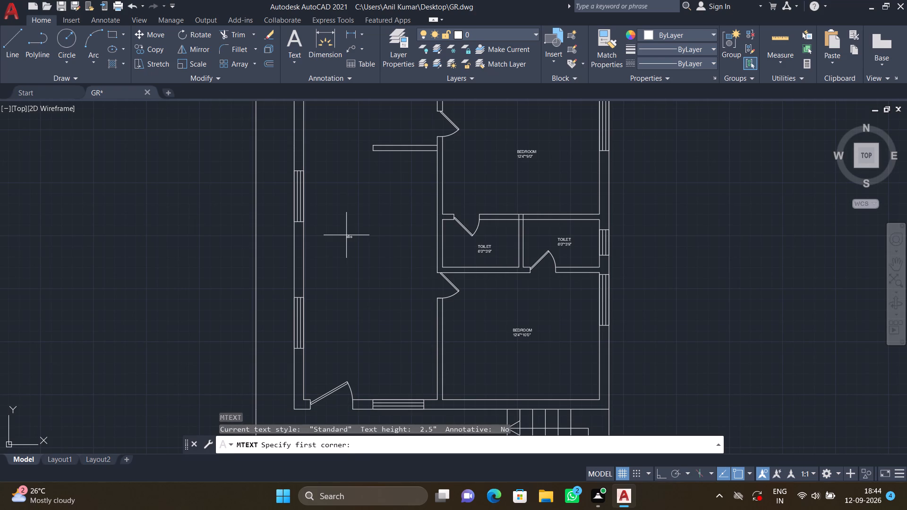
pyautogui.click(329, 254)
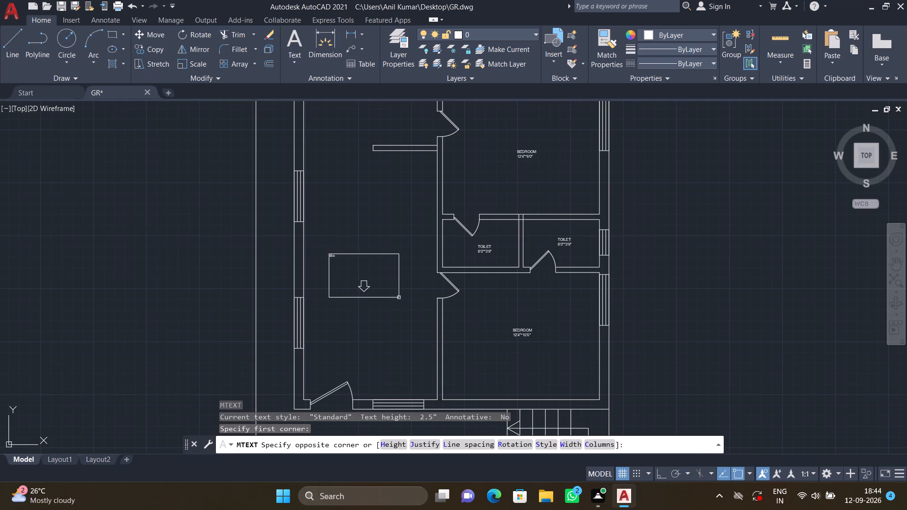
pyautogui.click(417, 302)
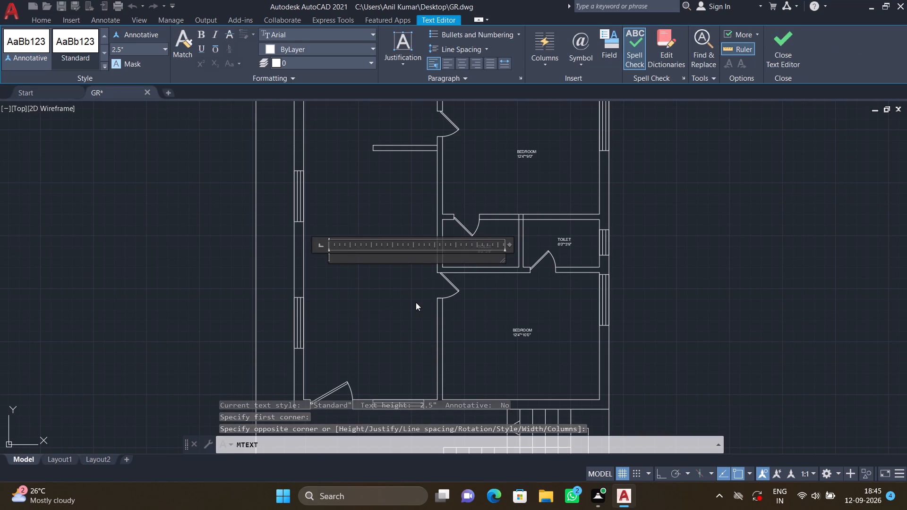
pyautogui.write('HALL')
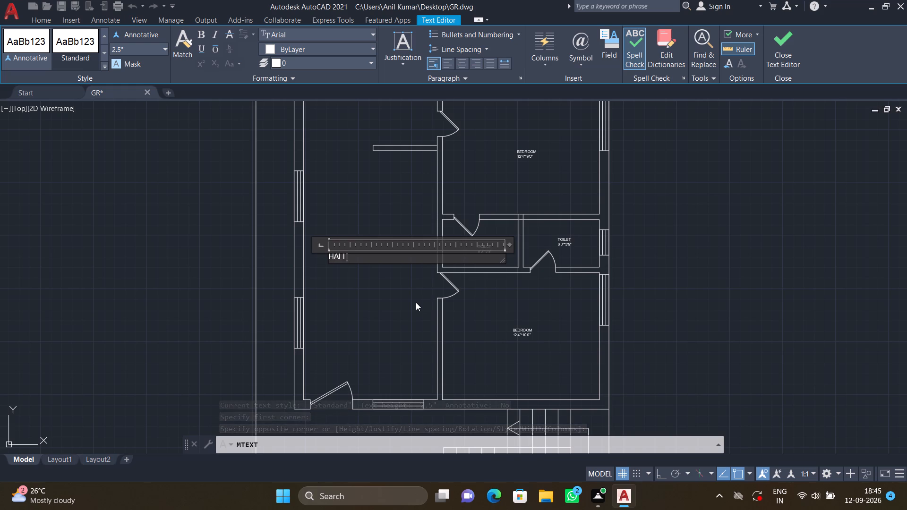
pyautogui.press('Return')
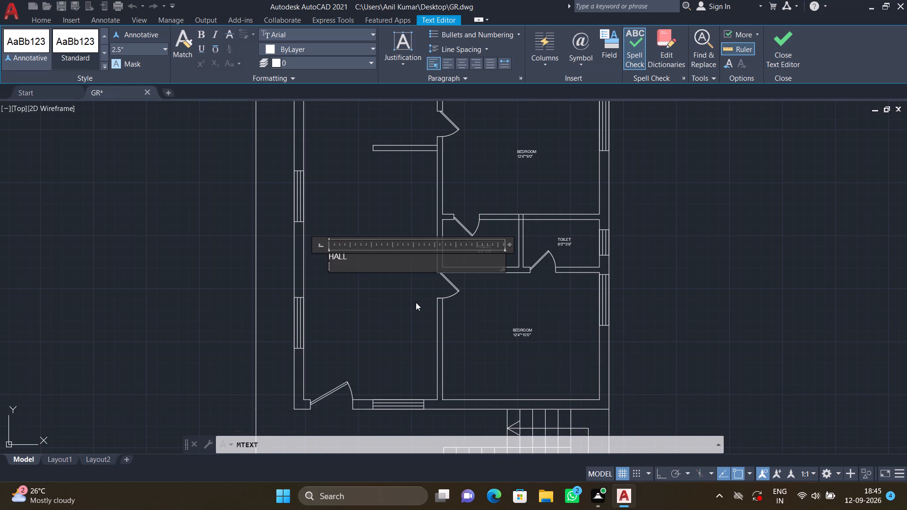
pyautogui.write('10')
pyautogui.press("'")
pyautogui.write('6"')
pyautogui.press('*')
pyautogui.write("19'")
pyautogui.write('6"')
pyautogui.press('Return')
pyautogui.press('Escape')
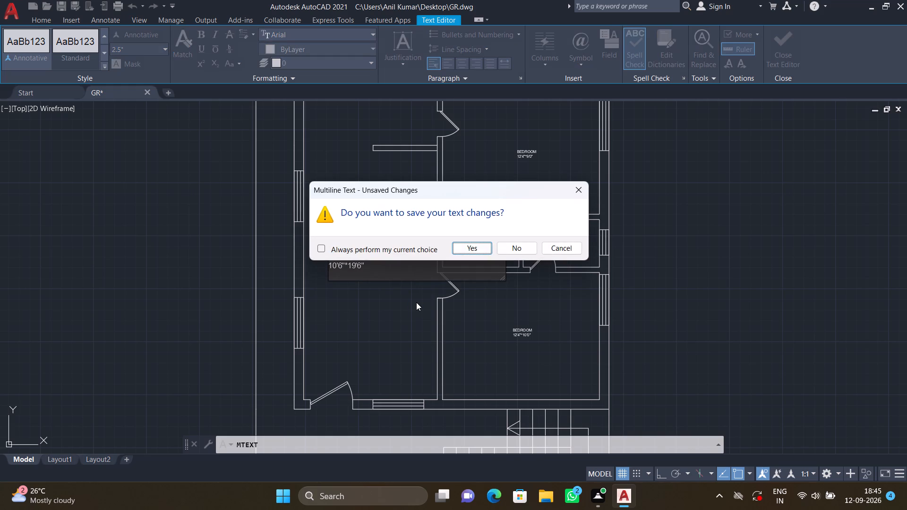
pyautogui.click(465, 244)
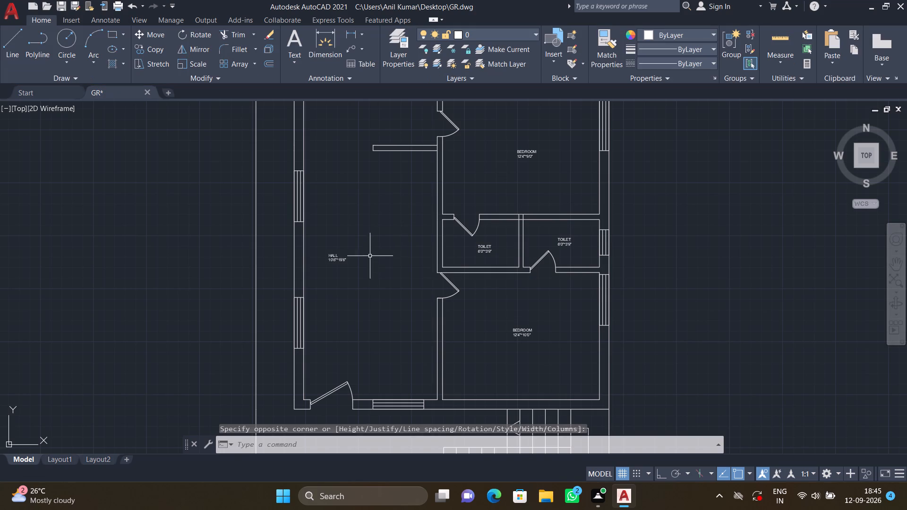
# Move the HALL label right and slightly down, to about the middle of the hall's width.
pyautogui.press('m')
pyautogui.press('Return')
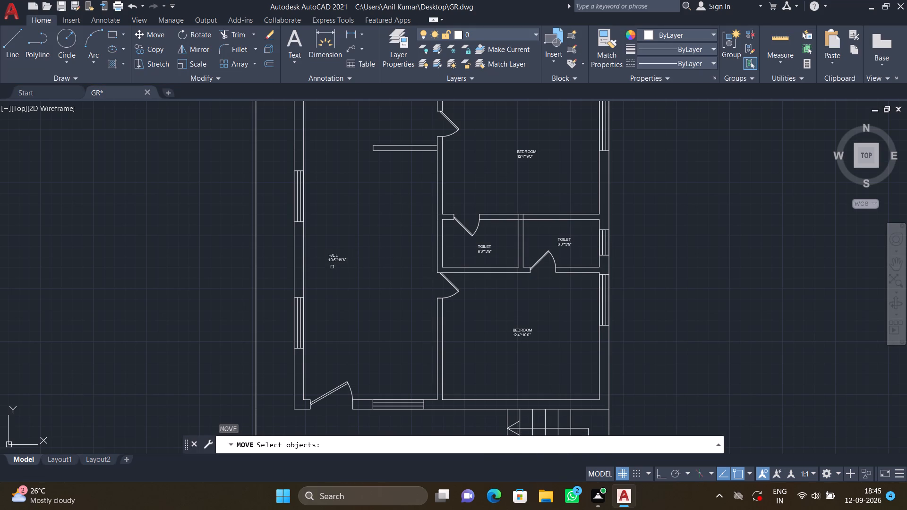
pyautogui.click(333, 260)
pyautogui.press('Return')
pyautogui.scroll(2, 323, 249)
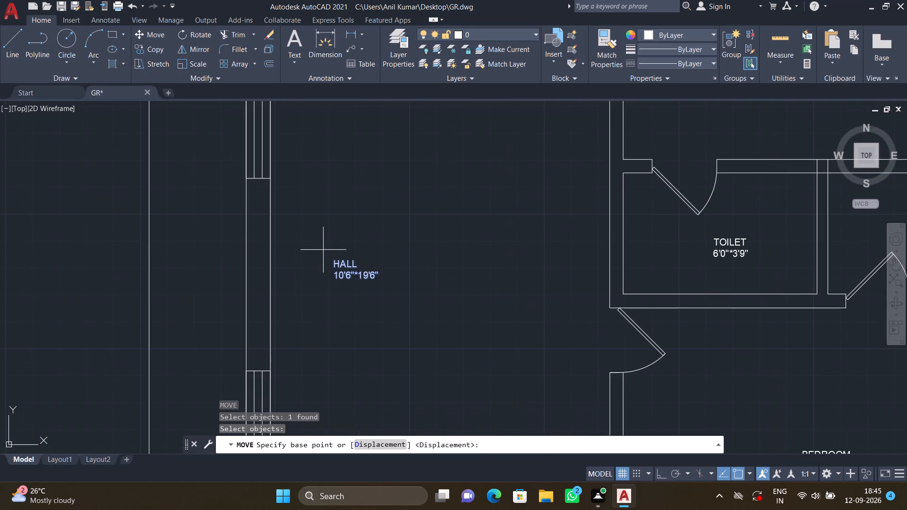
pyautogui.moveTo(329, 260); pyautogui.dragTo(340, 268)
pyautogui.scroll(-2, 364, 279)
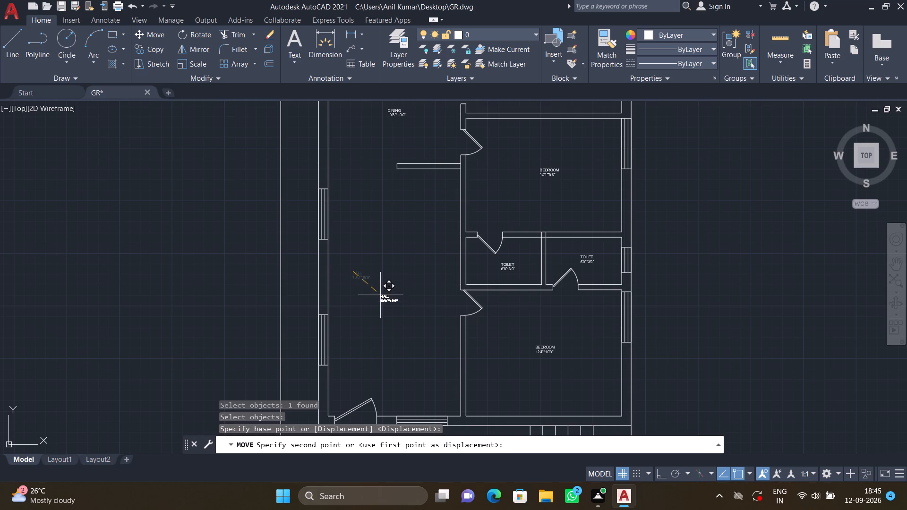
pyautogui.click(380, 295)
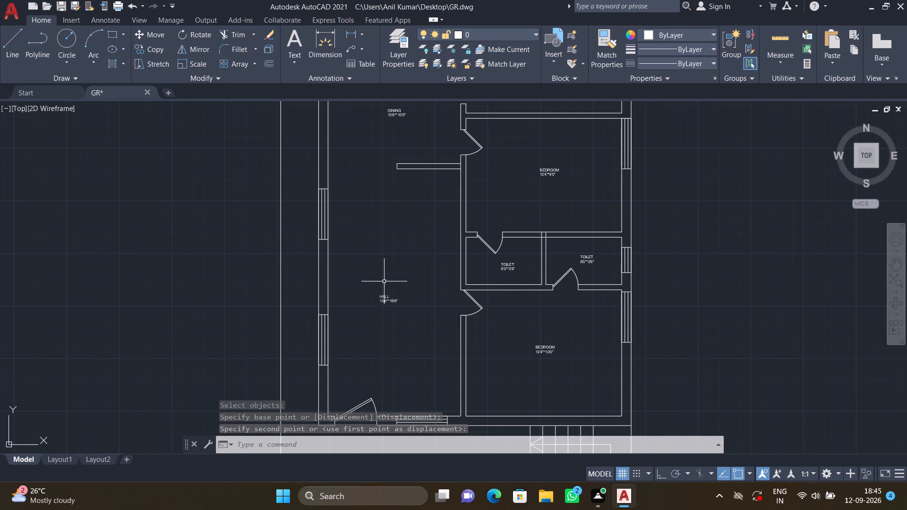
# Add a multiline text label, D1, just above the door opening in the dining area's top wall.
pyautogui.scroll(-1, 385, 278)
pyautogui.moveTo(389, 261); pyautogui.dragTo(373, 280, button='middle')
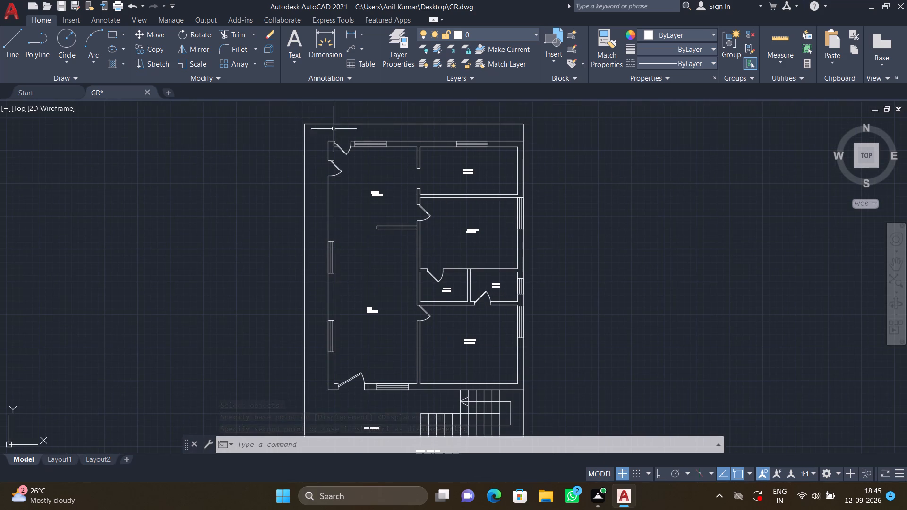
pyautogui.scroll(4, 340, 130)
pyautogui.write('MT')
pyautogui.press('Return')
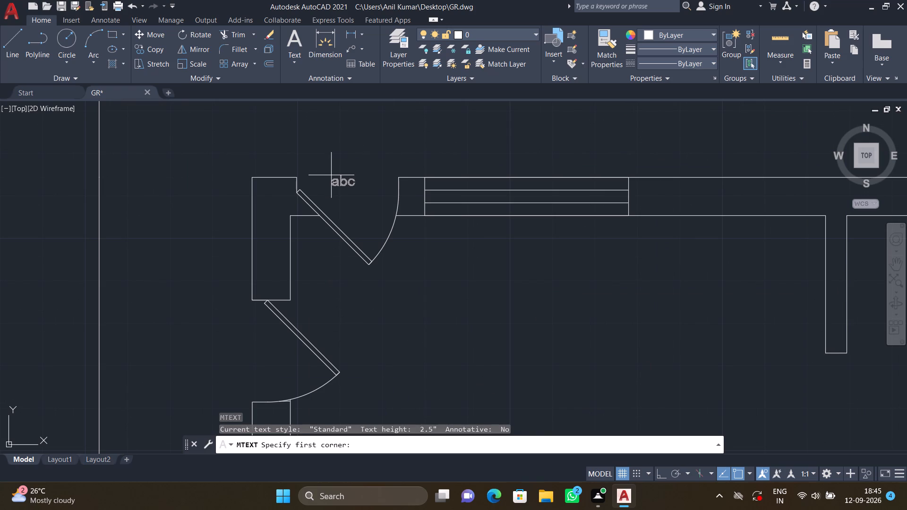
pyautogui.click(331, 175)
pyautogui.click(368, 148)
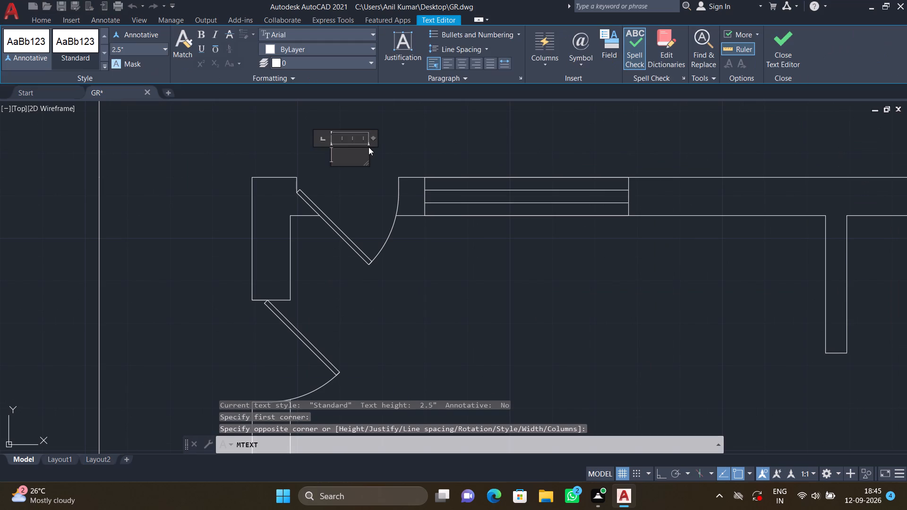
pyautogui.write('D1')
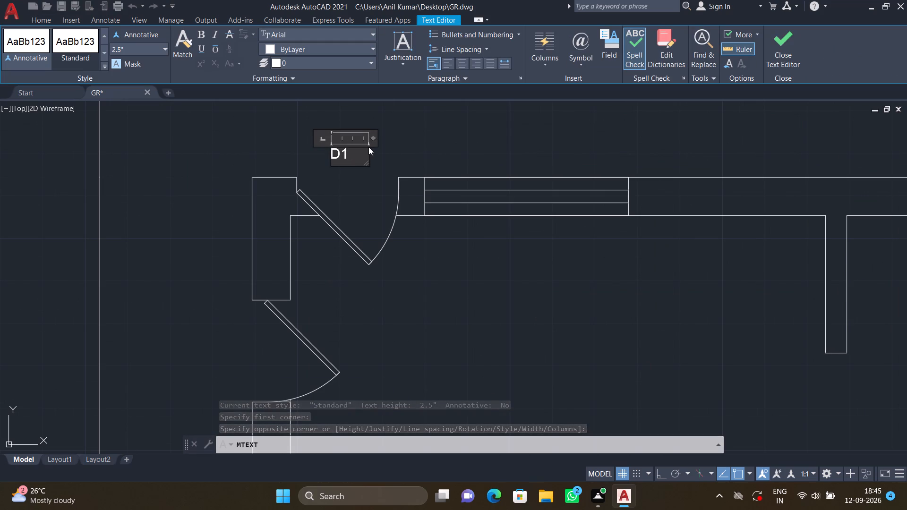
pyautogui.press('Return')
pyautogui.press('Escape')
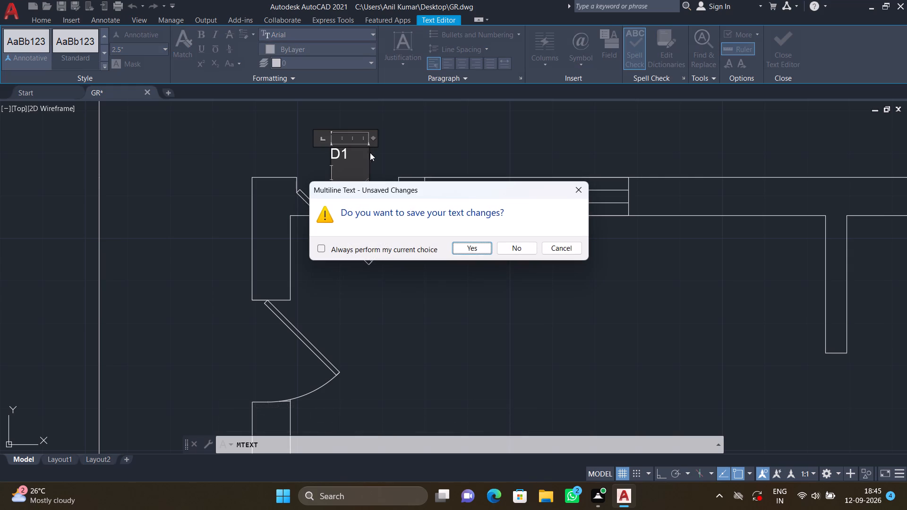
pyautogui.click(477, 248)
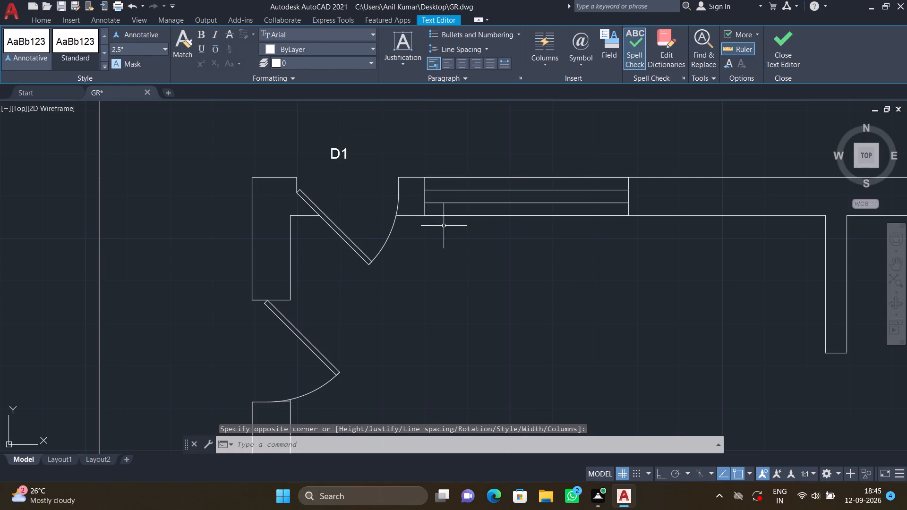
# Move the D1 label down and slightly right into the door opening in the dining area's top wall.
pyautogui.press('m')
pyautogui.press('Return')
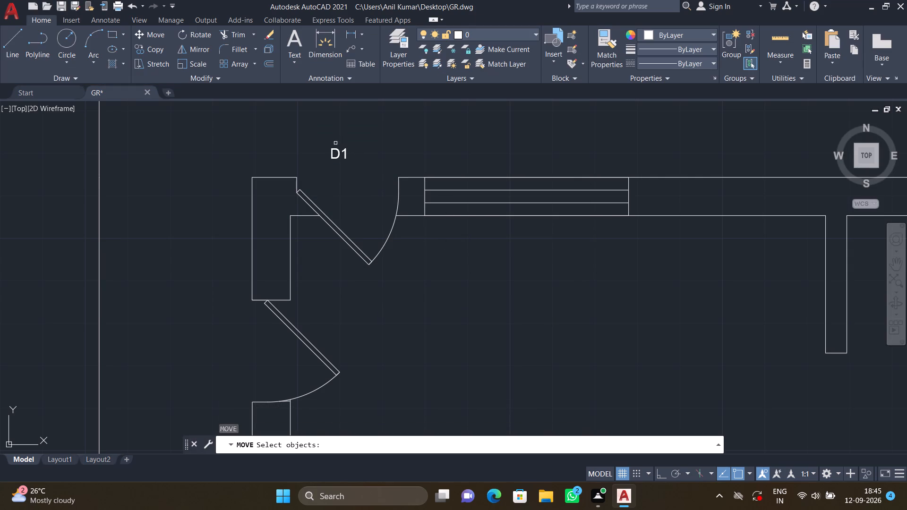
pyautogui.click(340, 154)
pyautogui.press('Return')
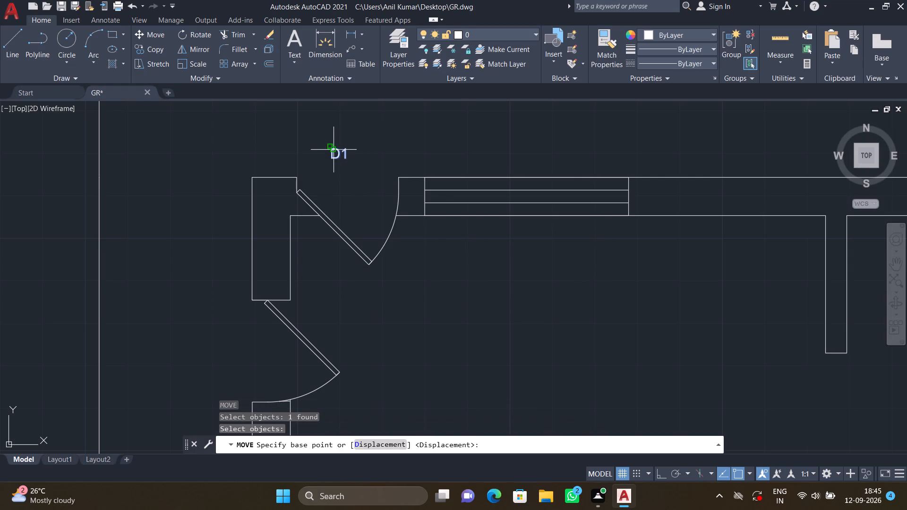
pyautogui.moveTo(334, 150); pyautogui.dragTo(337, 171)
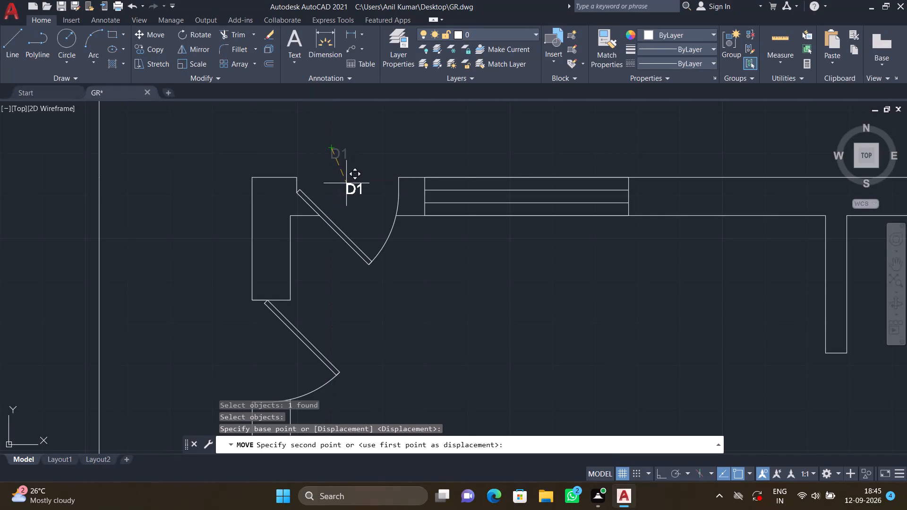
pyautogui.click(343, 177)
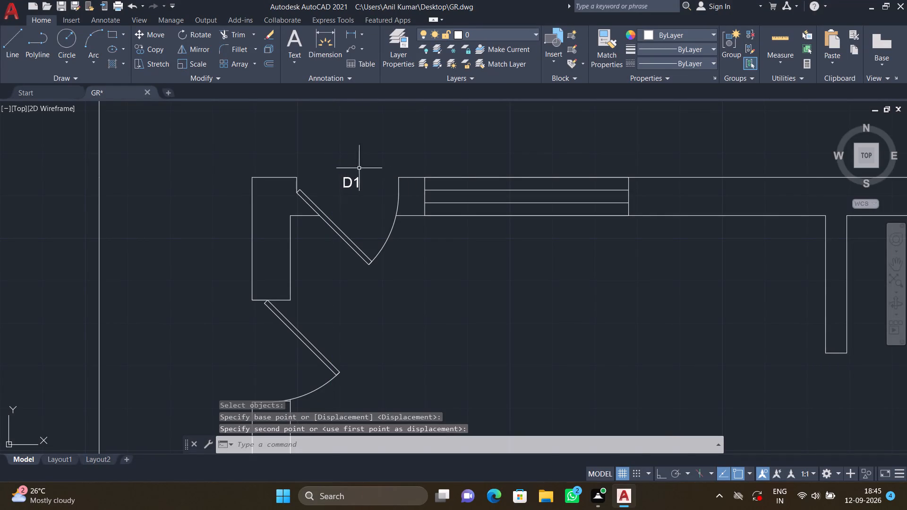
# Add a multiline text label, 2'2" BALCONY, in the strip between the dining area's top wall and the outer boundary line.
pyautogui.scroll(-2, 375, 161)
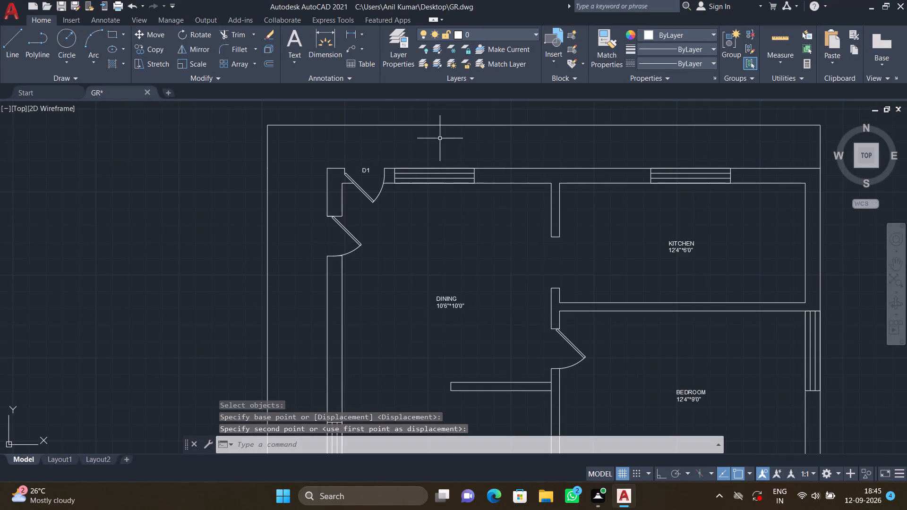
pyautogui.moveTo(440, 138); pyautogui.dragTo(353, 129, button='middle')
pyautogui.scroll(1, 357, 132)
pyautogui.write('MT')
pyautogui.press('Return')
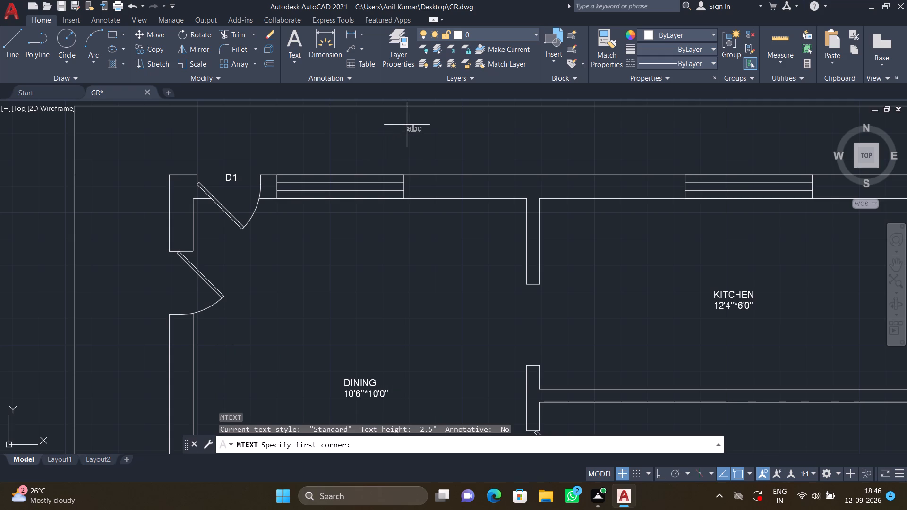
pyautogui.click(407, 125)
pyautogui.click(638, 160)
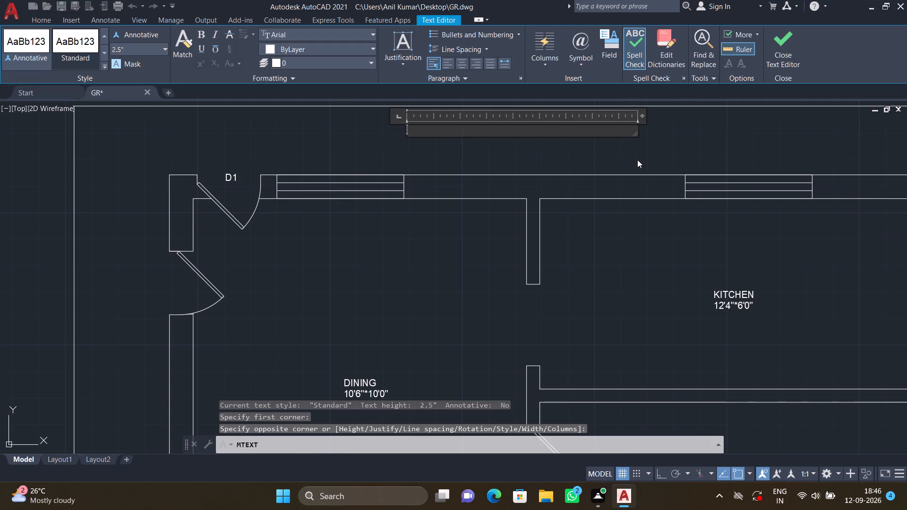
pyautogui.write("2'")
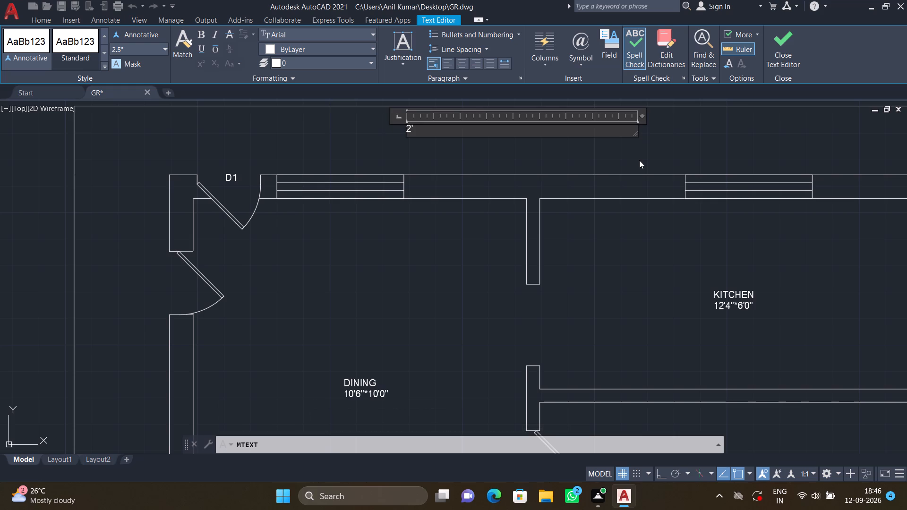
pyautogui.write('2"')
pyautogui.press('space')
pyautogui.press('space')
pyautogui.write('BAL')
pyautogui.write('CONY')
pyautogui.press('Return')
pyautogui.press('Escape')
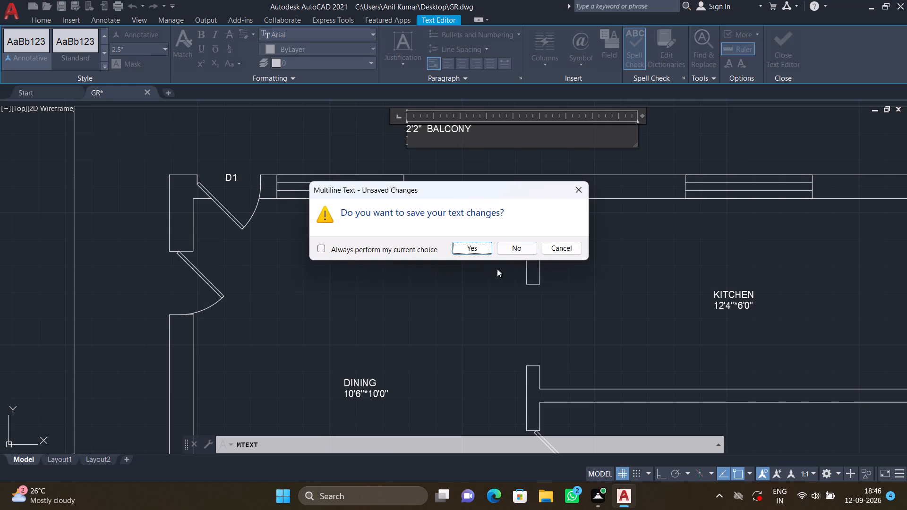
pyautogui.click(476, 243)
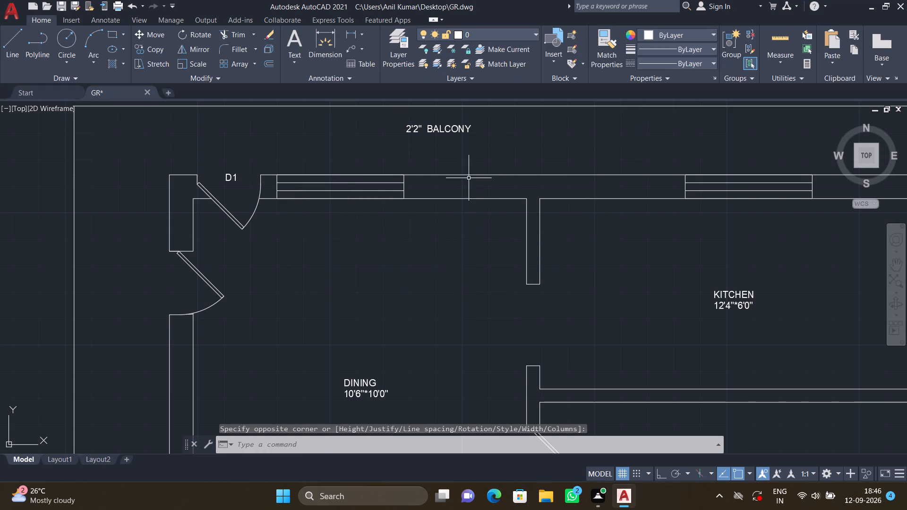
# Move the 2'2" BALCONY label right, to about the middle of the top balcony strip's length.
pyautogui.scroll(-1, 467, 169)
pyautogui.press('m')
pyautogui.press('Return')
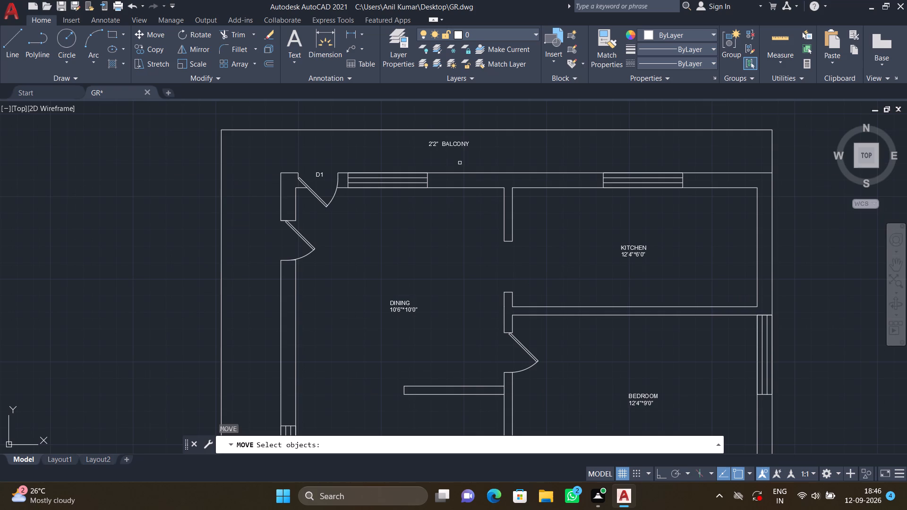
pyautogui.click(455, 145)
pyautogui.press('Return')
pyautogui.scroll(2, 449, 144)
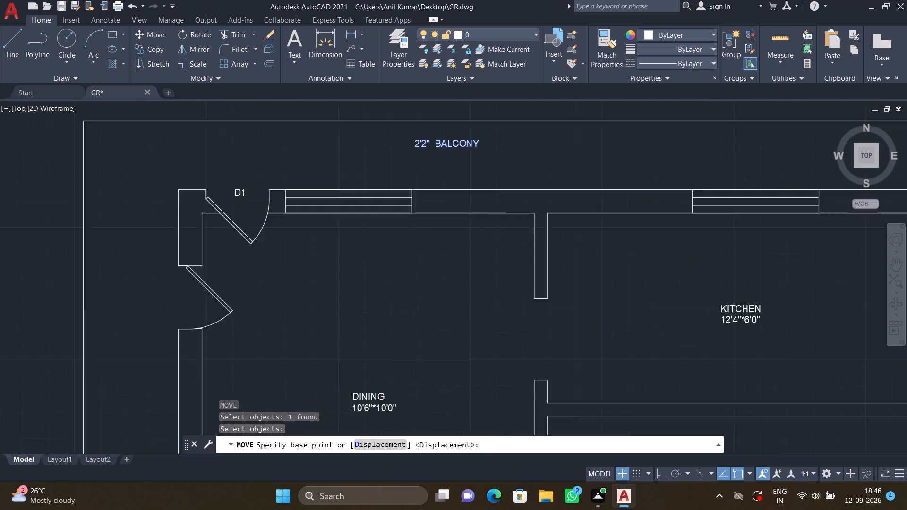
pyautogui.click(392, 139)
pyautogui.scroll(-1, 442, 149)
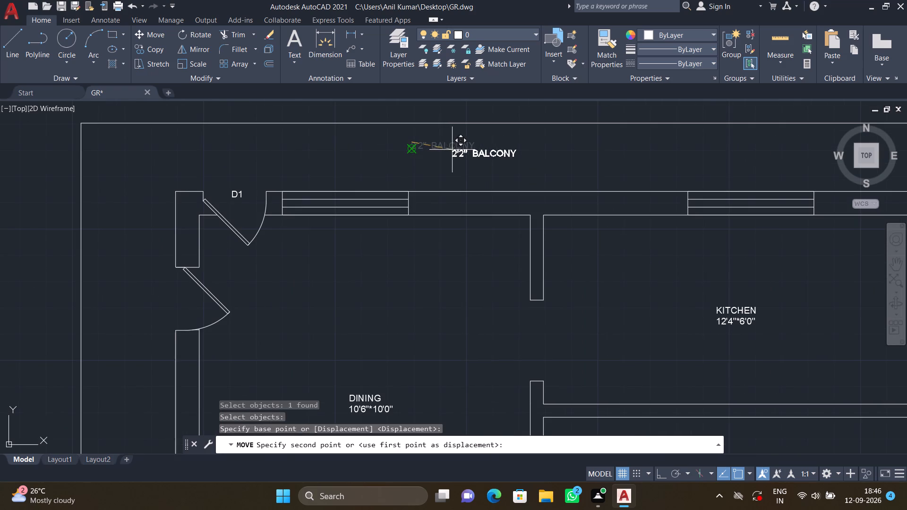
pyautogui.click(524, 156)
# Add a multiline text label, W1, in the balcony strip above the dining area's top-wall window.
pyautogui.scroll(-3, 525, 155)
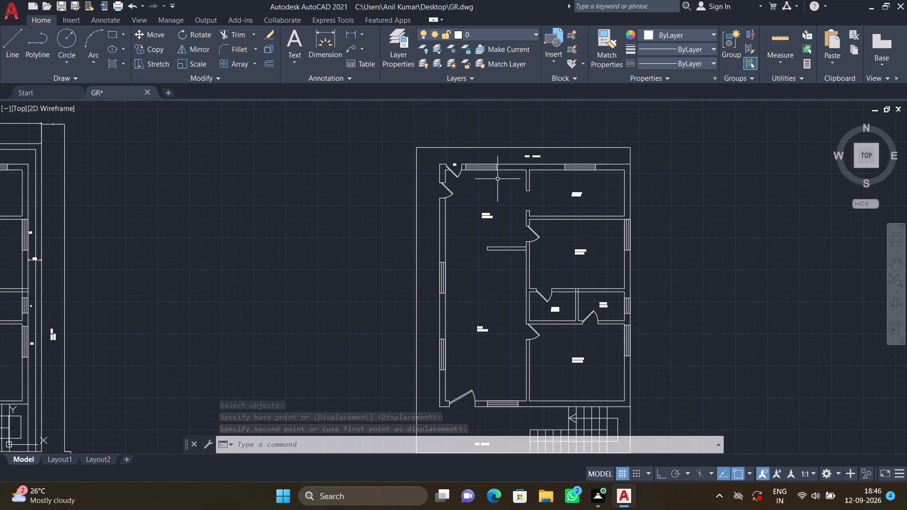
pyautogui.scroll(3, 484, 160)
pyautogui.write('MT')
pyautogui.press('Return')
pyautogui.click(448, 169)
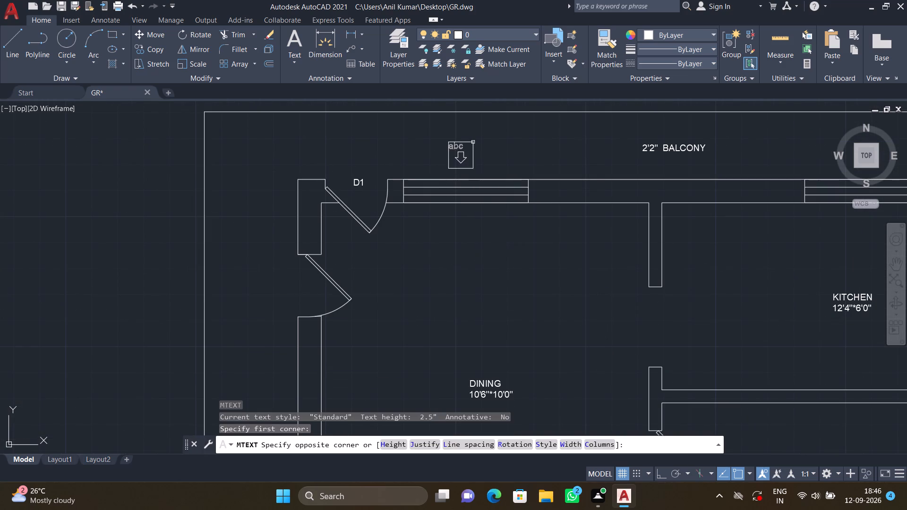
pyautogui.click(503, 141)
pyautogui.write('W1')
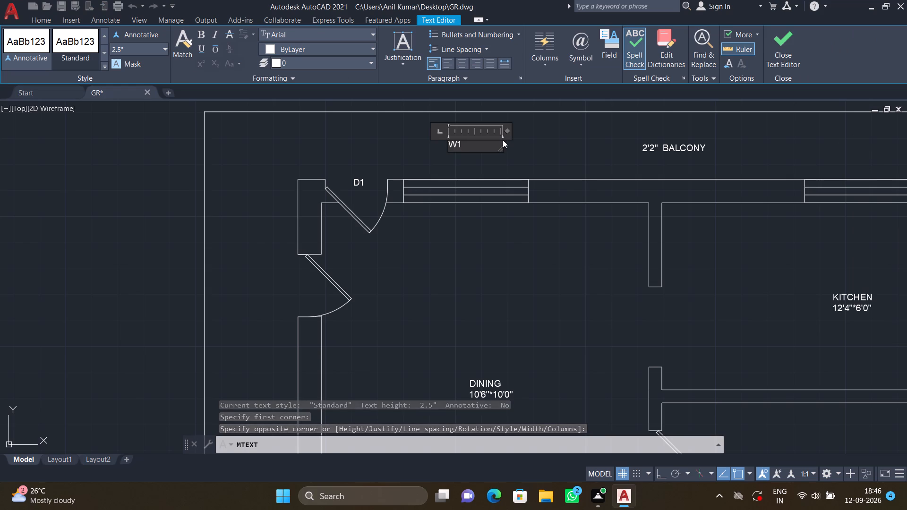
pyautogui.press('Return')
pyautogui.press('Escape')
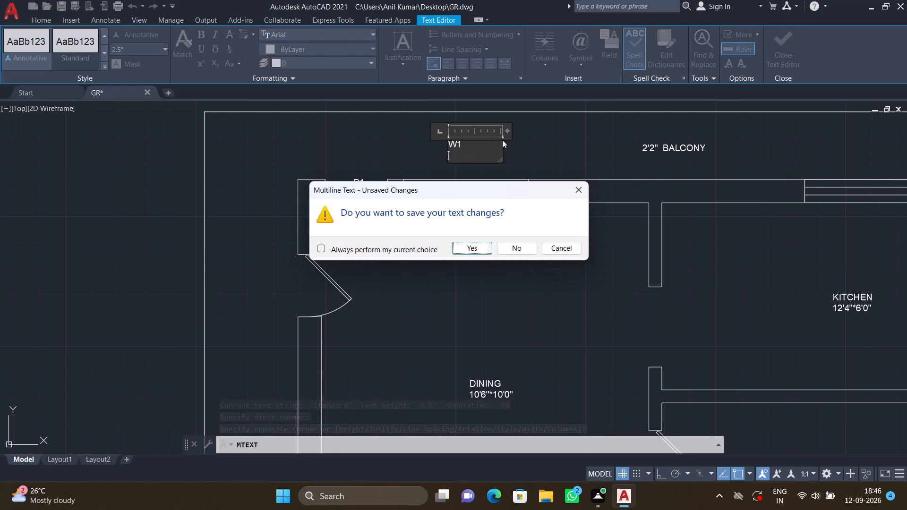
pyautogui.click(476, 250)
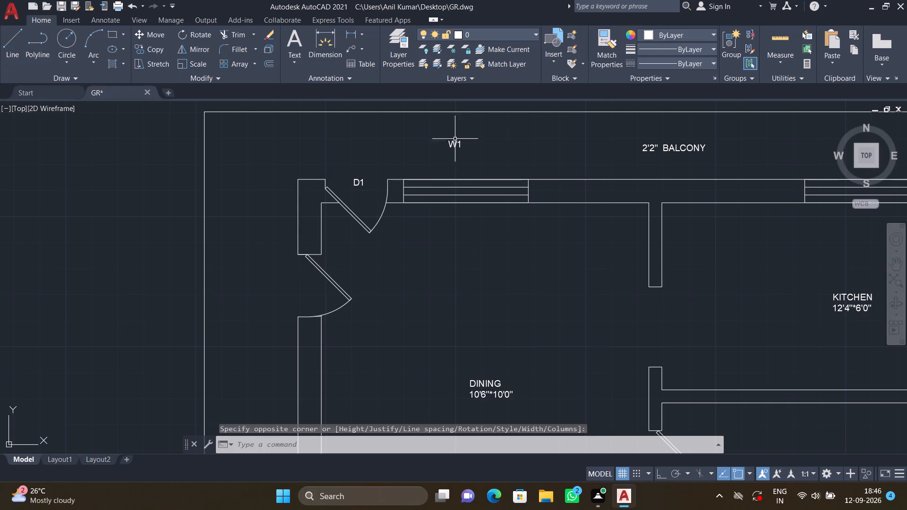
# Move the W1 label slightly down, closer to the dining area's top-wall window.
pyautogui.press('m')
pyautogui.press('Return')
pyautogui.click(454, 142)
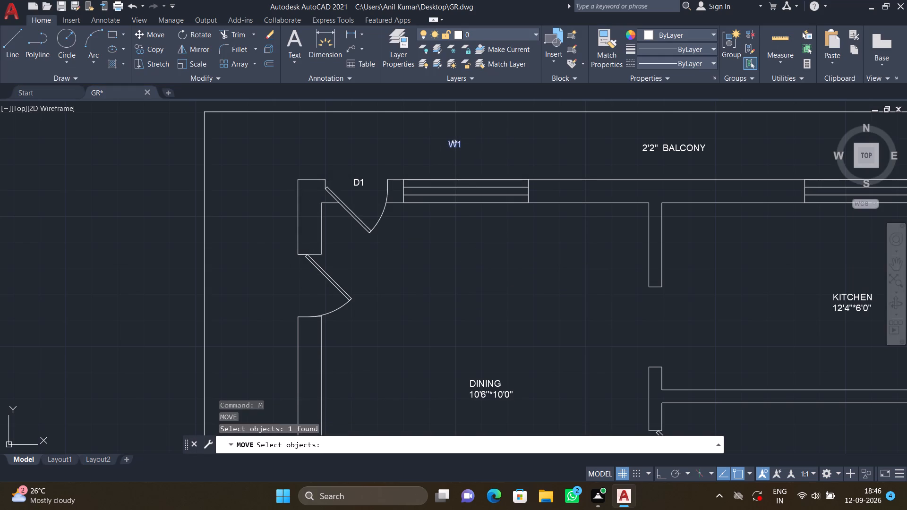
pyautogui.press('Return')
pyautogui.moveTo(446, 140); pyautogui.dragTo(449, 153)
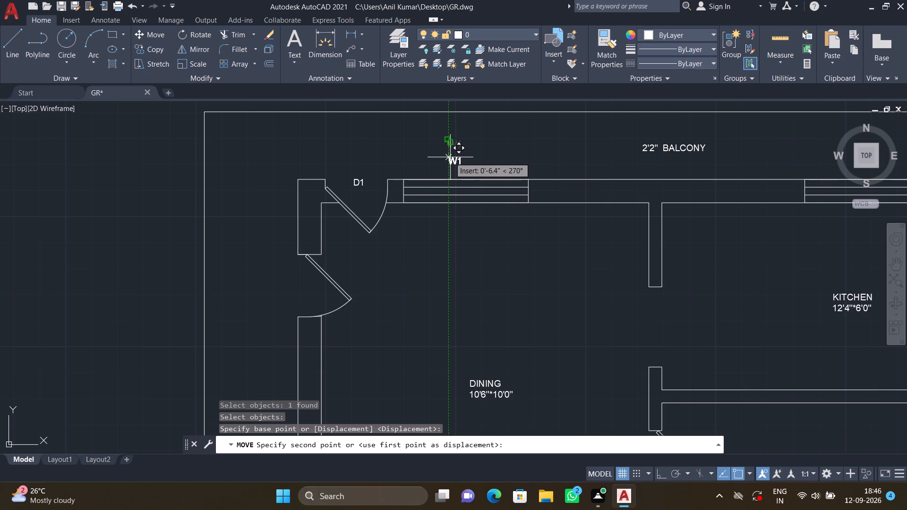
pyautogui.click(455, 157)
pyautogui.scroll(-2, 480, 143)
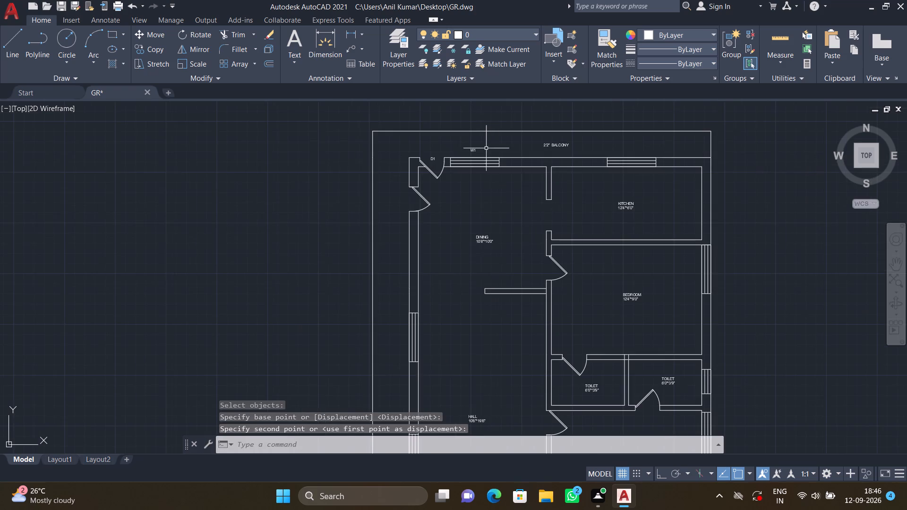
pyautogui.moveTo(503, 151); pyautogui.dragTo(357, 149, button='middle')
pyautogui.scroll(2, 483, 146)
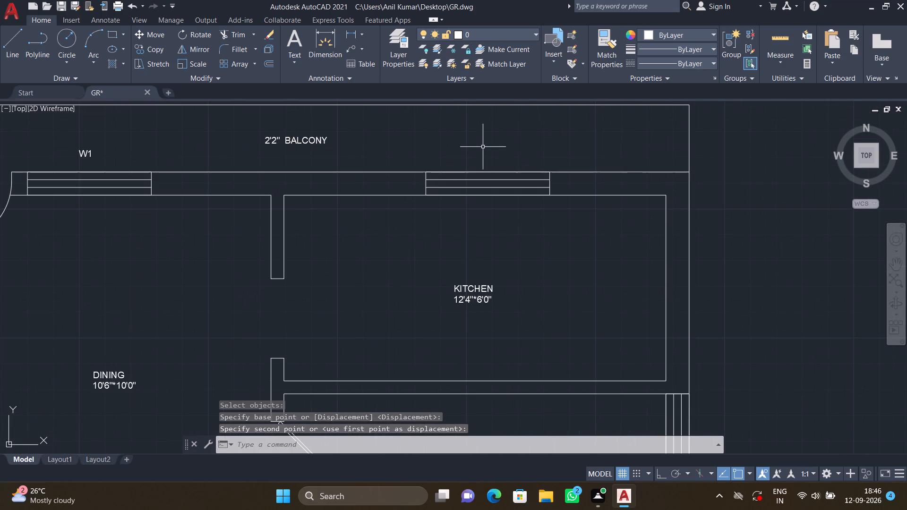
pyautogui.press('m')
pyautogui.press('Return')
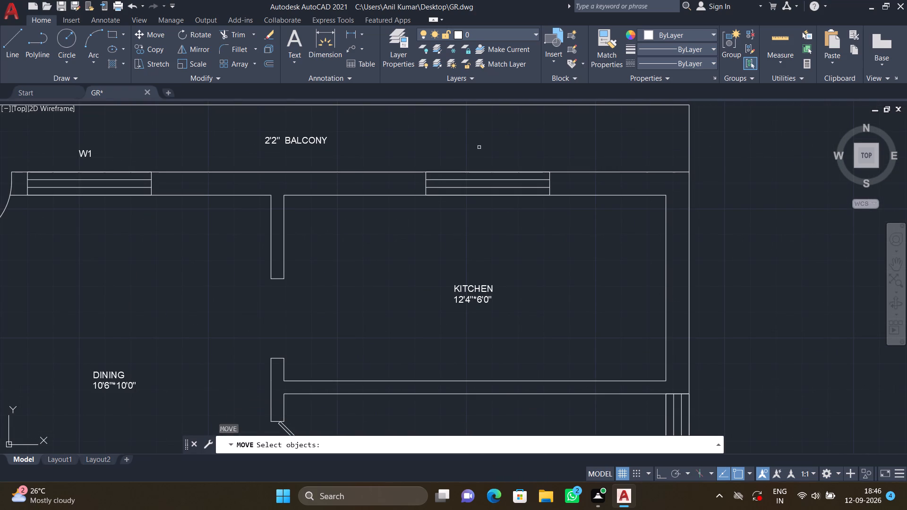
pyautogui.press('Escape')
# Add a multiline text label, W2, in the balcony strip above the kitchen's top-wall window.
pyautogui.press('m')
pyautogui.press('t')
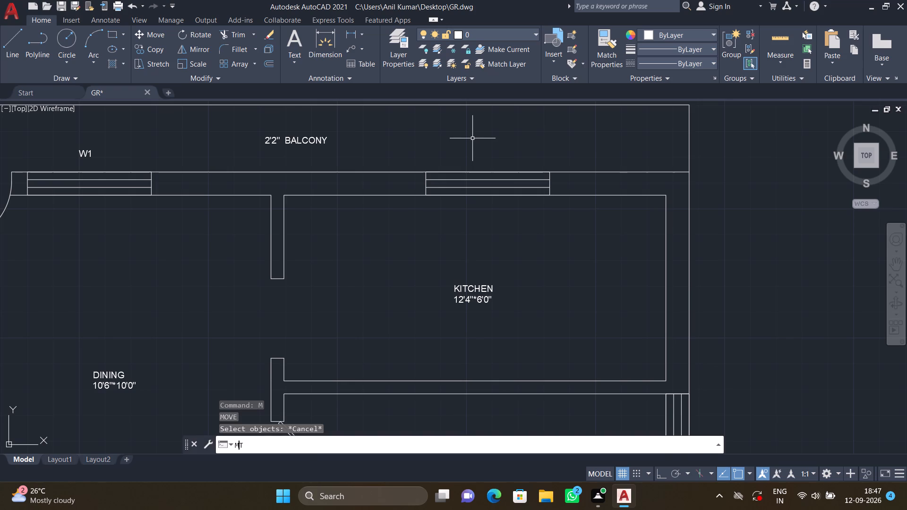
pyautogui.press('Return')
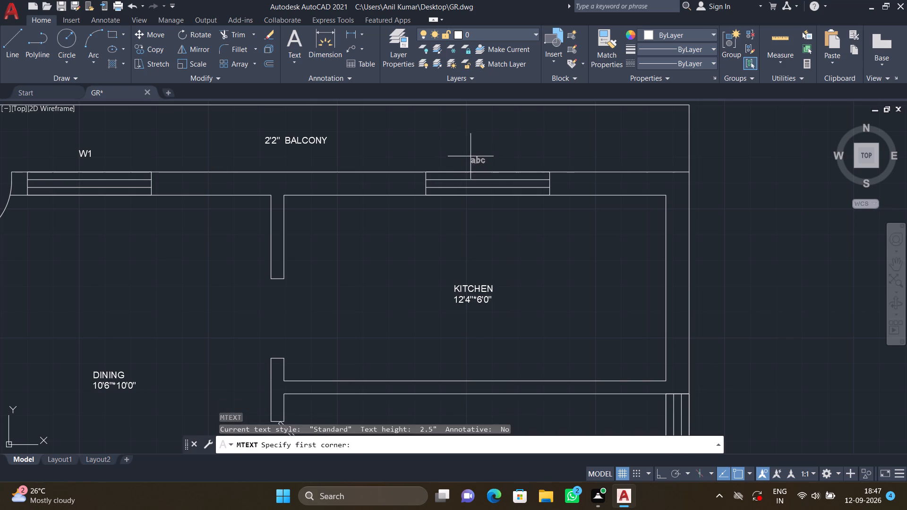
pyautogui.click(471, 156)
pyautogui.click(513, 133)
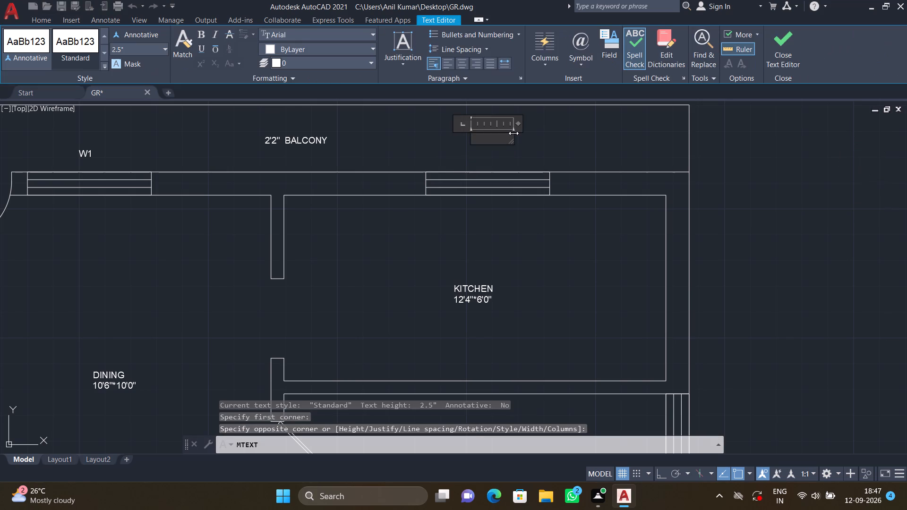
pyautogui.write('W2')
pyautogui.press('Return')
pyautogui.press('Escape')
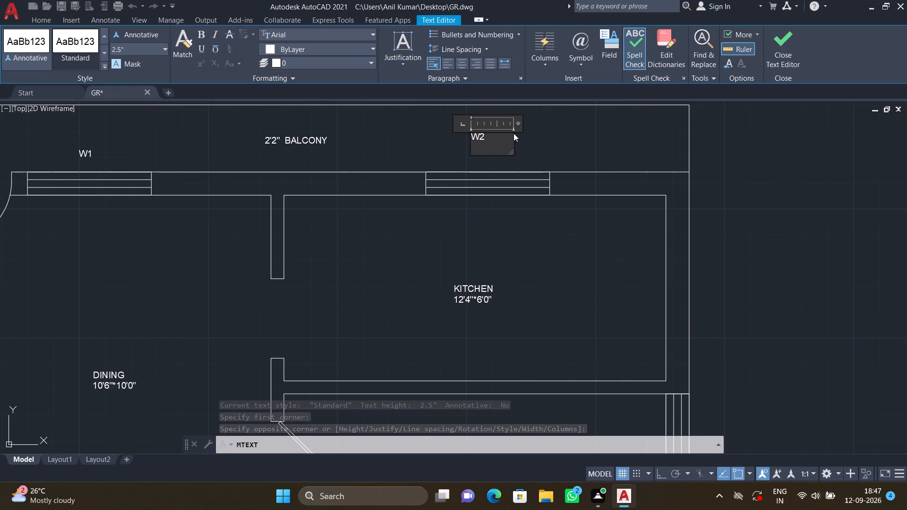
pyautogui.click(483, 243)
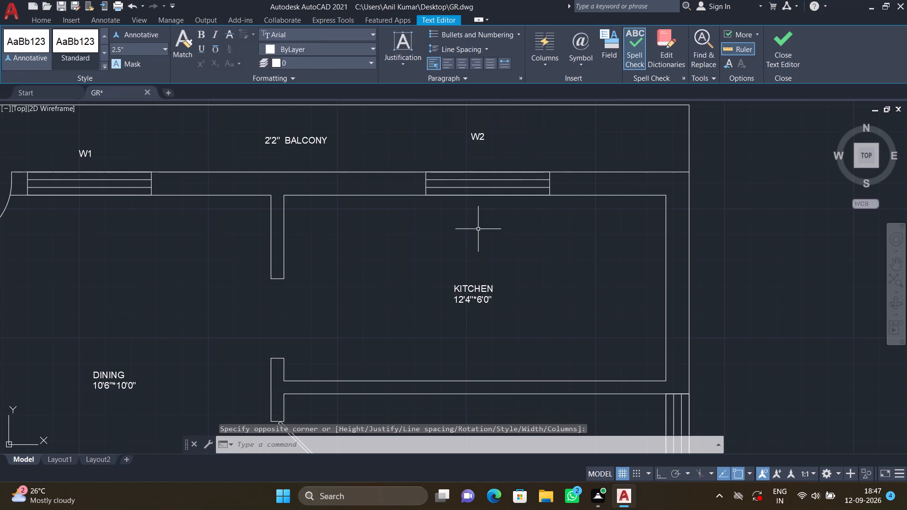
# Move the W2 label slightly down and right, closer to the middle of the kitchen's top-wall window.
pyautogui.press('m')
pyautogui.press('Return')
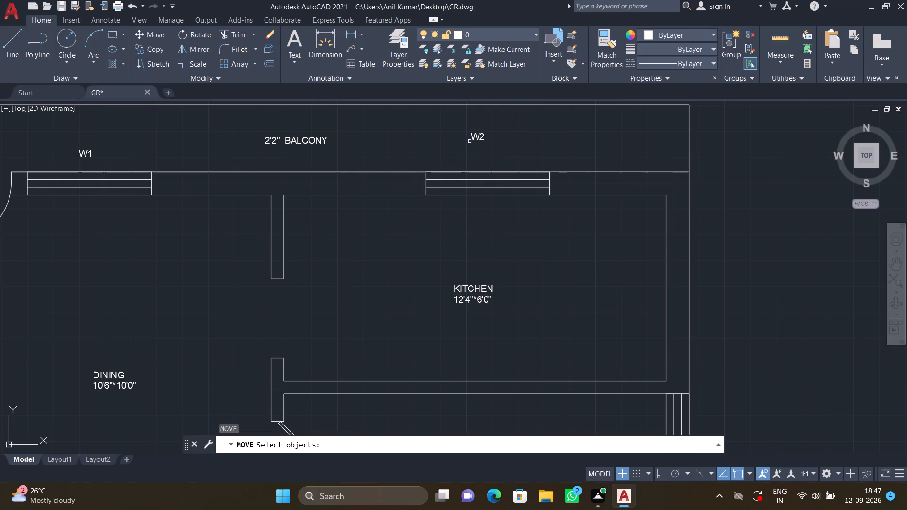
pyautogui.click(471, 138)
pyautogui.press('Return')
pyautogui.scroll(2, 471, 136)
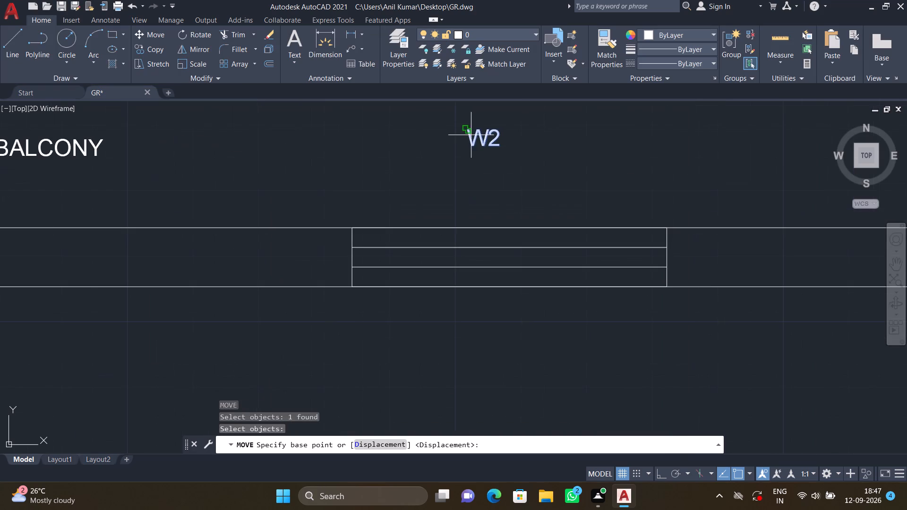
pyautogui.click(467, 130)
pyautogui.click(493, 170)
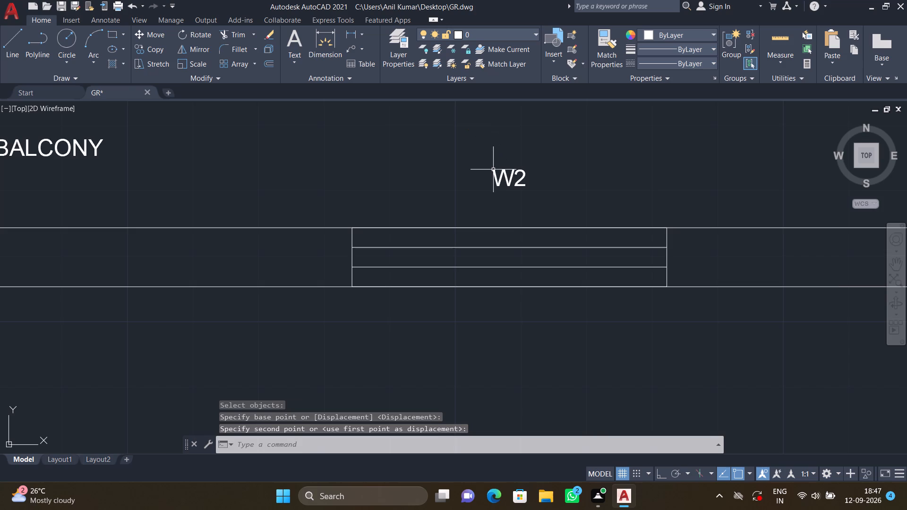
# Add a multiline text label, D1, in the opening of the door in the dining area's left wall.
pyautogui.scroll(-3, 494, 166)
pyautogui.scroll(-1, 495, 223)
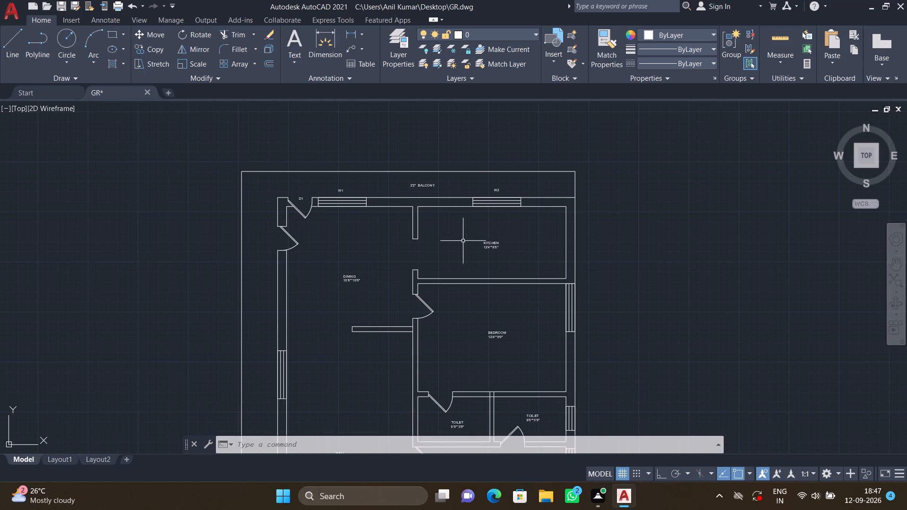
pyautogui.scroll(2, 265, 237)
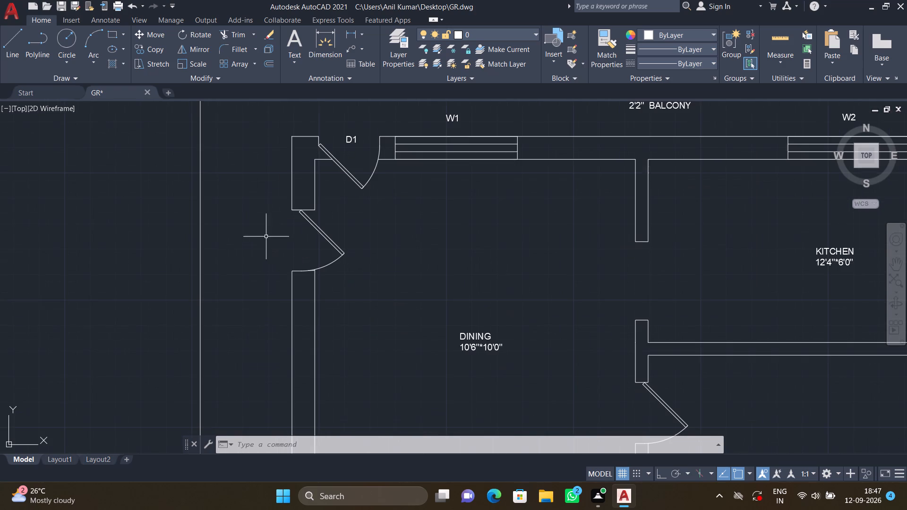
pyautogui.write('MT')
pyautogui.press('Return')
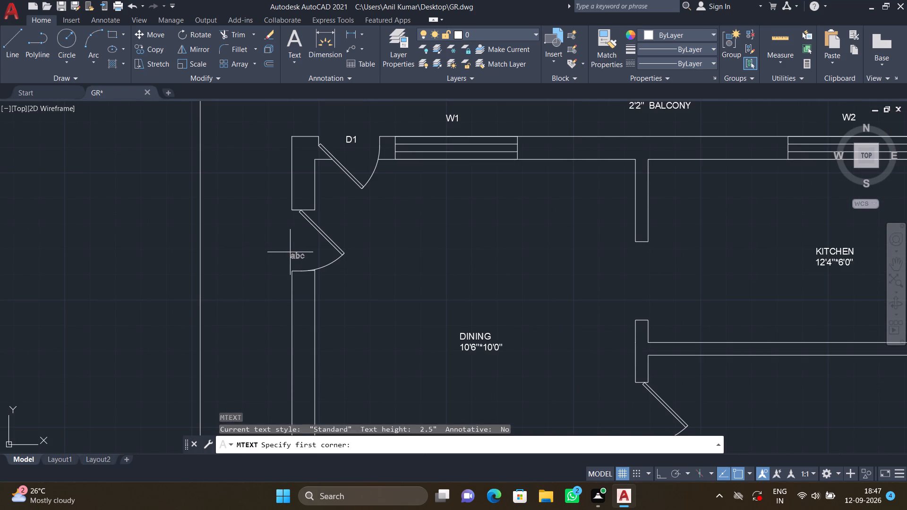
pyautogui.click(291, 253)
pyautogui.click(302, 233)
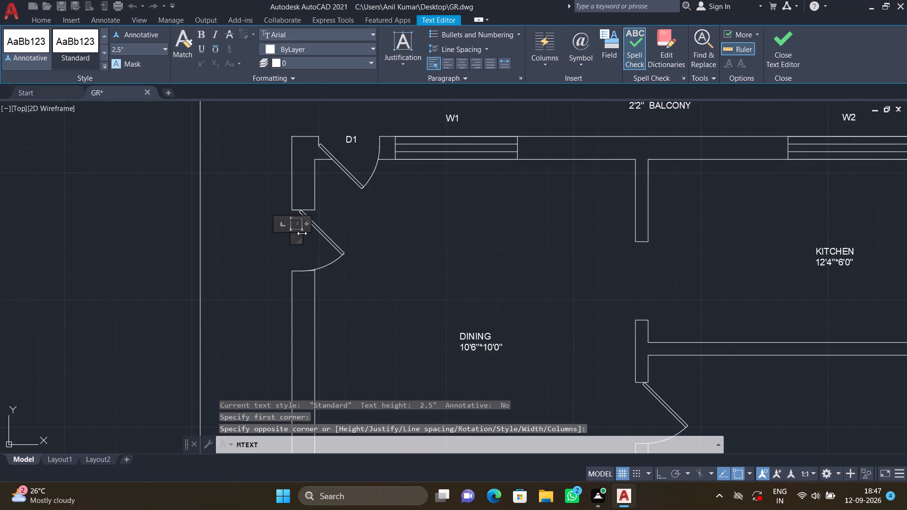
pyautogui.write('D1')
pyautogui.press('Return')
pyautogui.press('Escape')
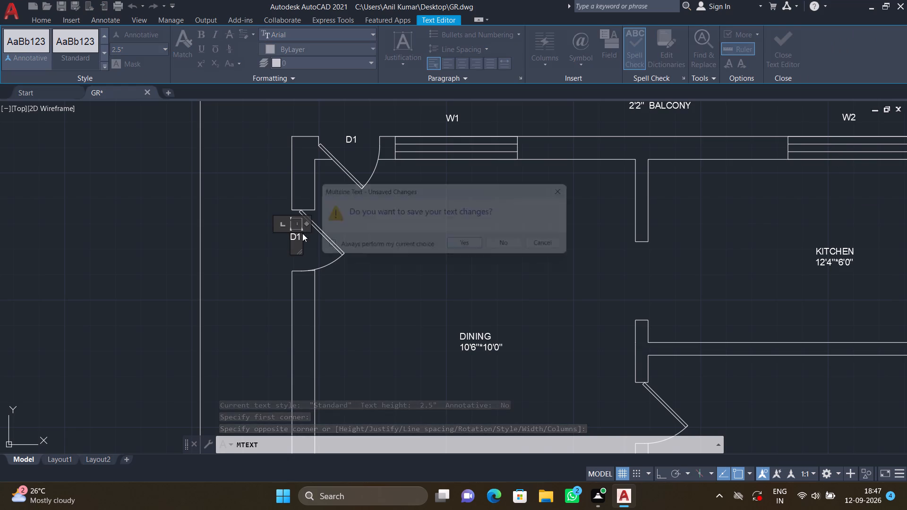
pyautogui.click(467, 247)
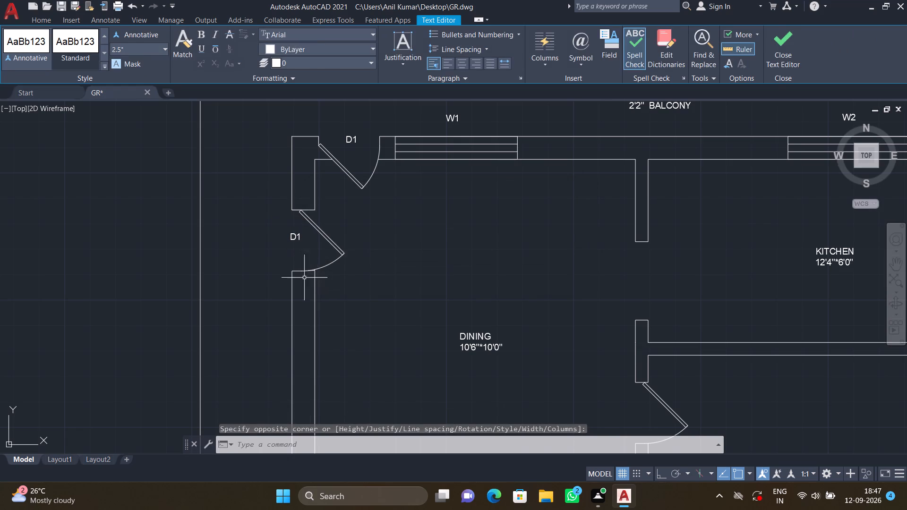
# Add a multiline text label, W1, outside the upper of the two windows in the hall's left wall.
pyautogui.scroll(-1, 317, 285)
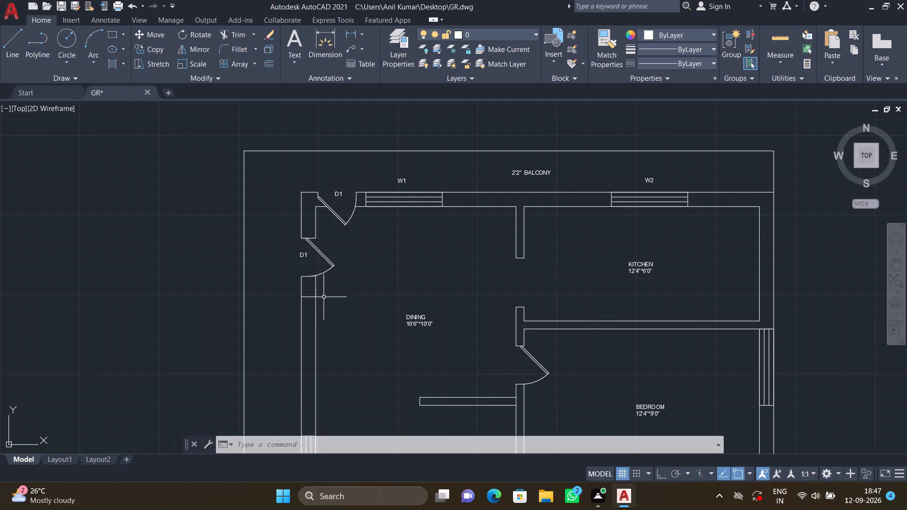
pyautogui.scroll(-2, 322, 302)
pyautogui.moveTo(307, 360); pyautogui.dragTo(297, 176, button='middle')
pyautogui.scroll(2, 297, 183)
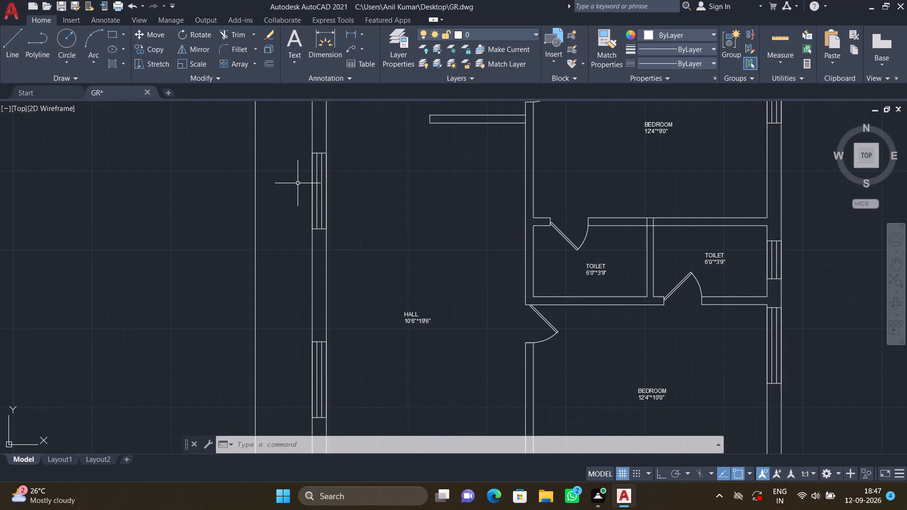
pyautogui.write('MT')
pyautogui.press('Return')
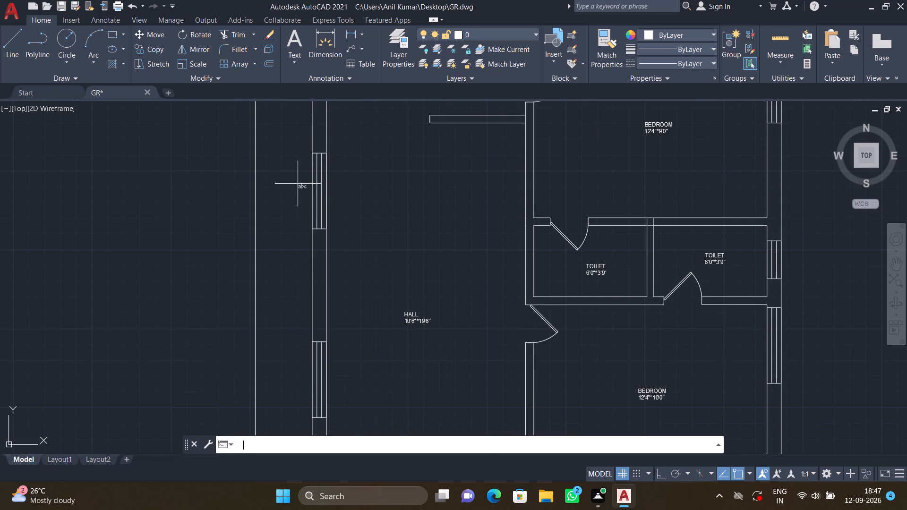
pyautogui.click(288, 207)
pyautogui.click(304, 182)
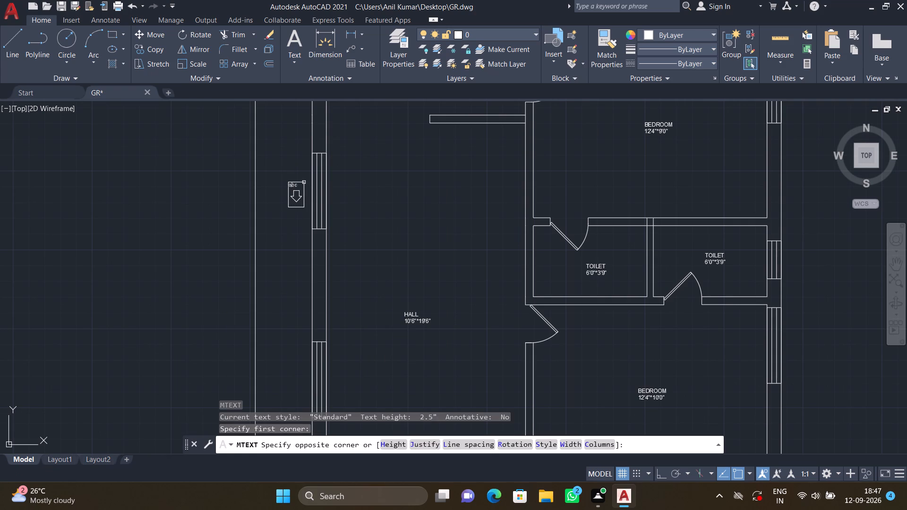
pyautogui.write('W1')
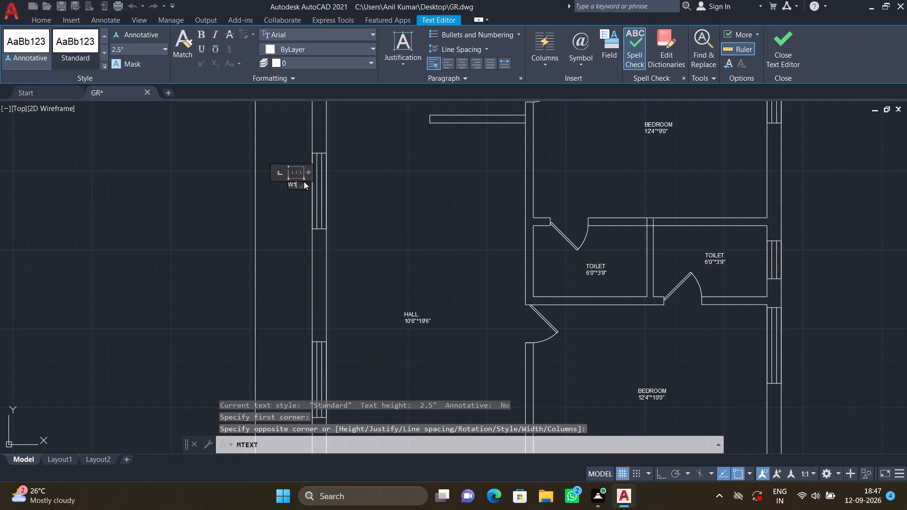
pyautogui.press('Return')
pyautogui.press('Escape')
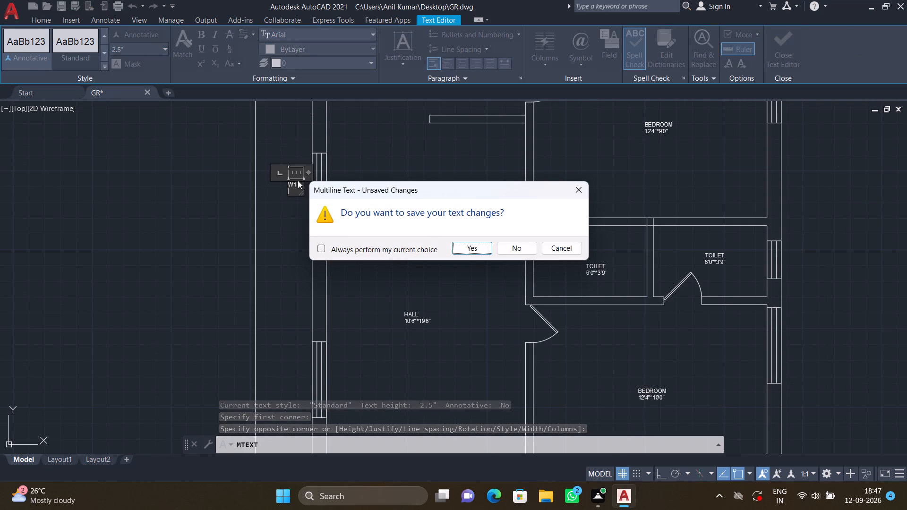
pyautogui.click(468, 246)
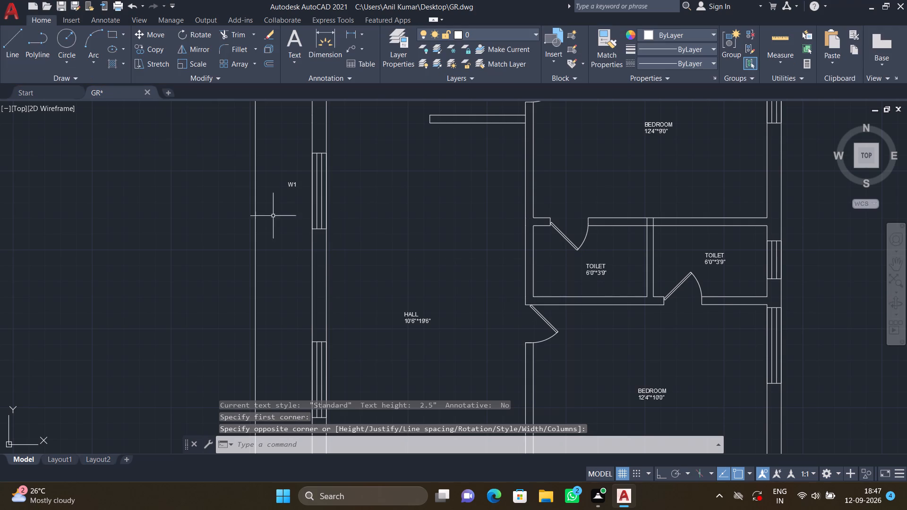
# Add a multiline text label, W1, outside the lower of the two windows in the hall's left wall.
pyautogui.scroll(1, 289, 202)
pyautogui.scroll(-1, 289, 206)
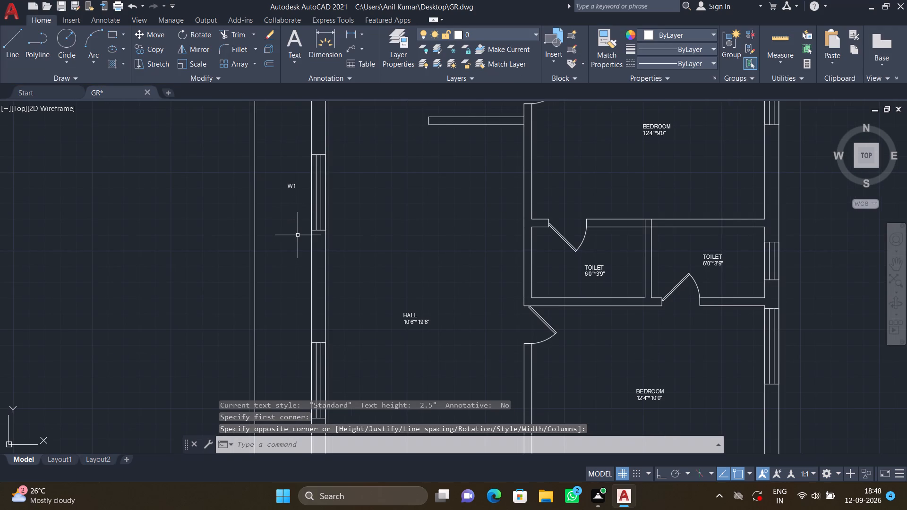
pyautogui.scroll(-1, 298, 238)
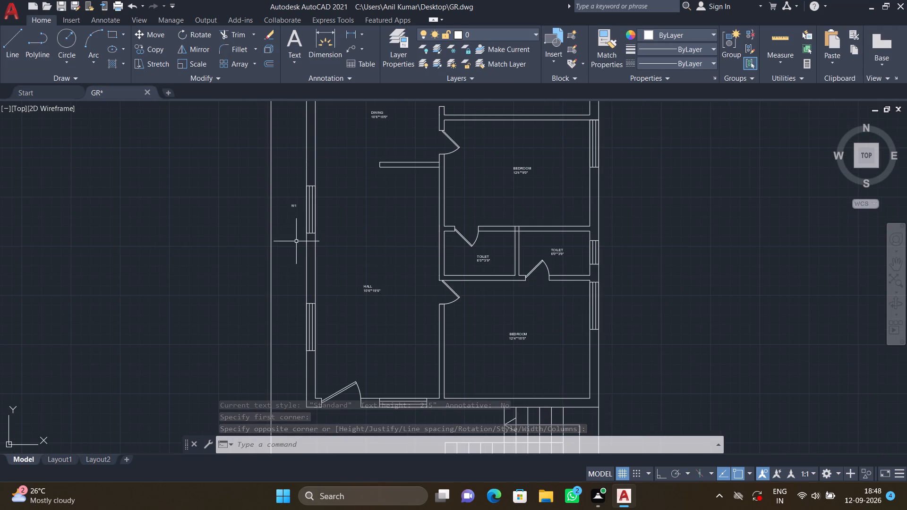
pyautogui.moveTo(291, 254); pyautogui.dragTo(291, 202, button='middle')
pyautogui.scroll(1, 296, 294)
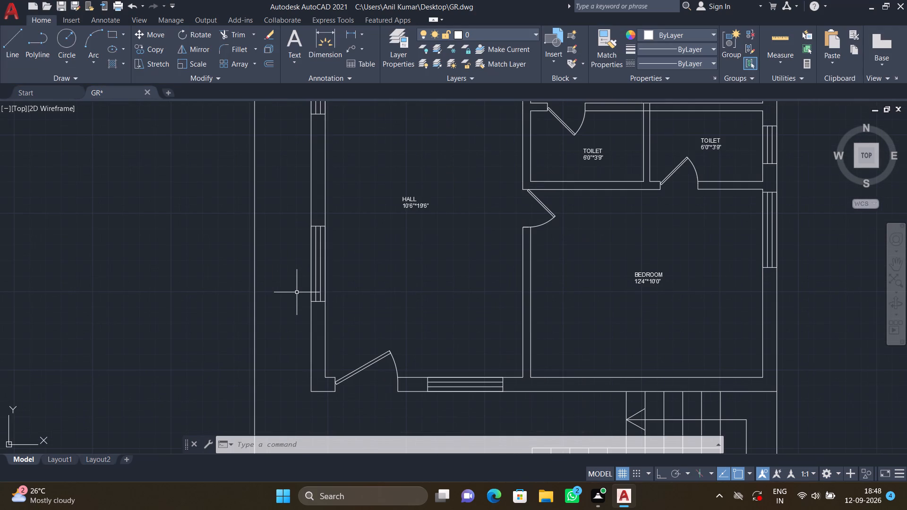
pyautogui.press('m')
pyautogui.press('t')
pyautogui.press('Return')
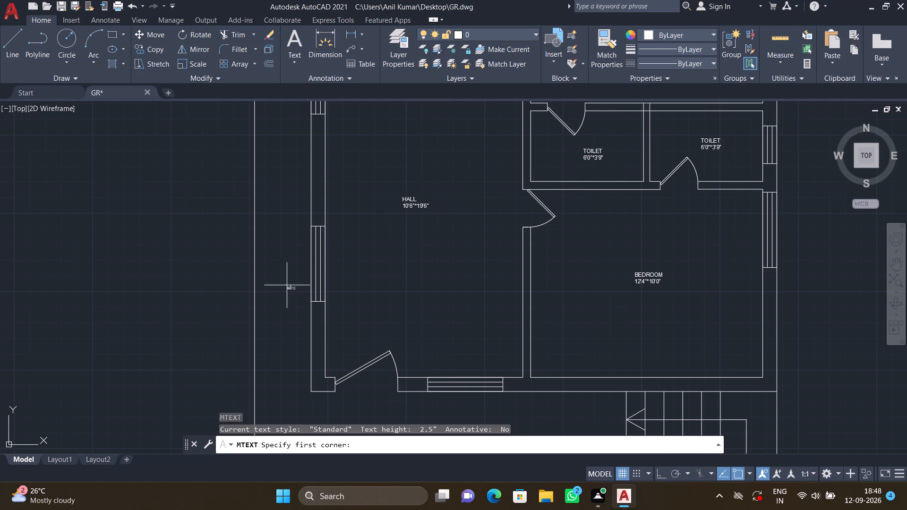
pyautogui.moveTo(287, 285); pyautogui.dragTo(287, 277)
pyautogui.click(300, 255)
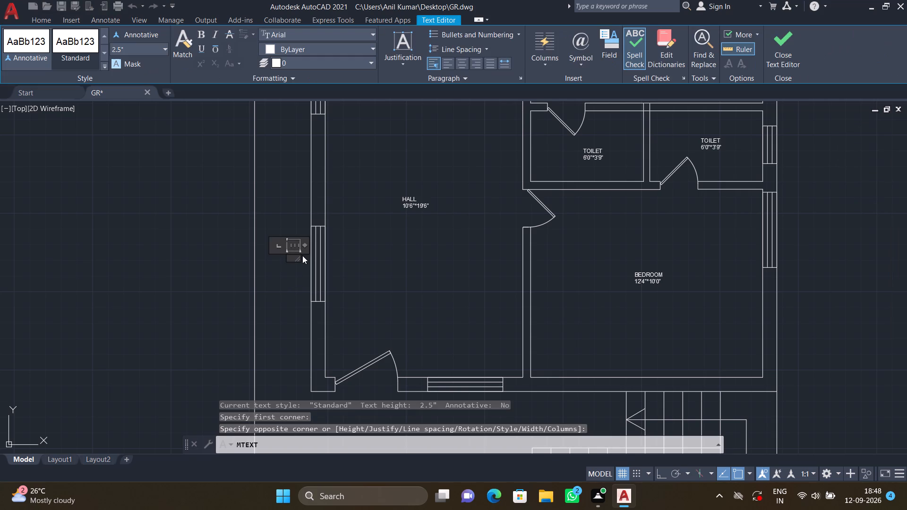
pyautogui.press('w')
pyautogui.press('1')
pyautogui.press('Return')
pyautogui.press('Escape')
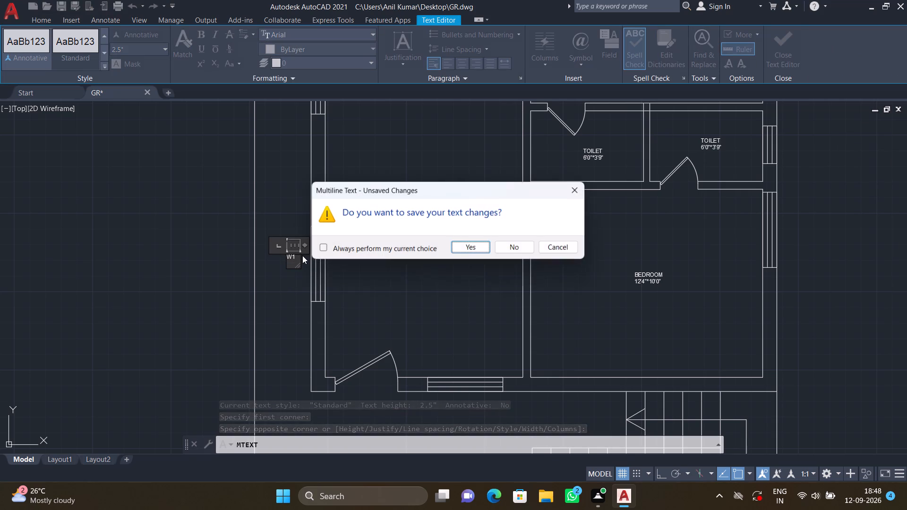
pyautogui.click(458, 248)
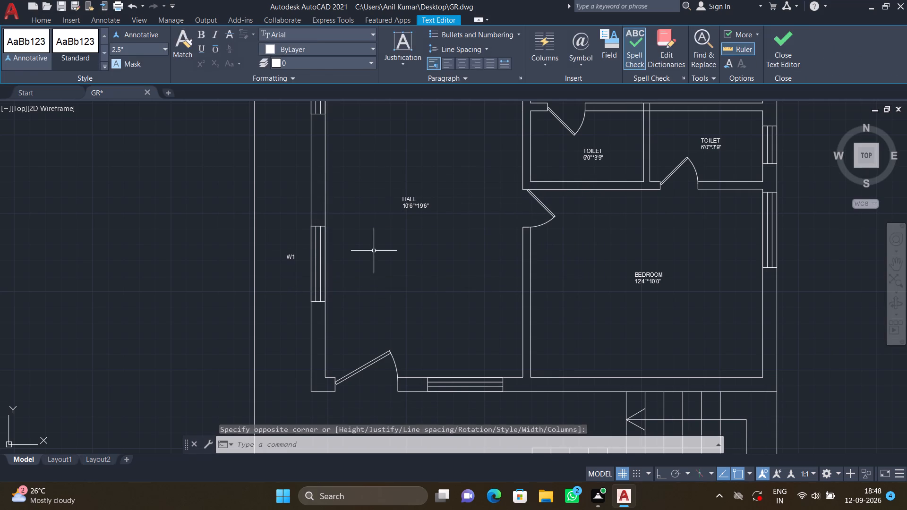
# Move the W1 label of the hall's lower left-wall window slightly right and down, closer to the window.
pyautogui.scroll(1, 278, 267)
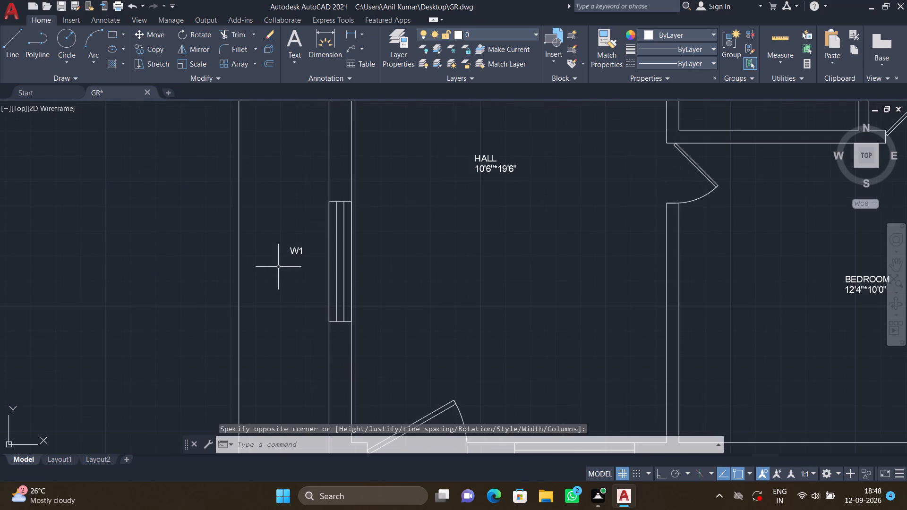
pyautogui.press('m')
pyautogui.press('Return')
pyautogui.click(301, 247)
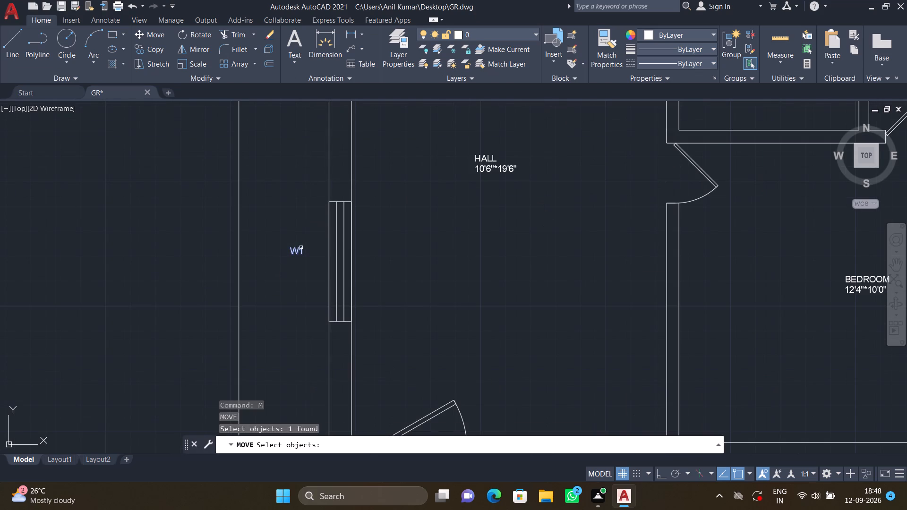
pyautogui.press('Return')
pyautogui.scroll(2, 283, 251)
pyautogui.moveTo(295, 241); pyautogui.dragTo(301, 243)
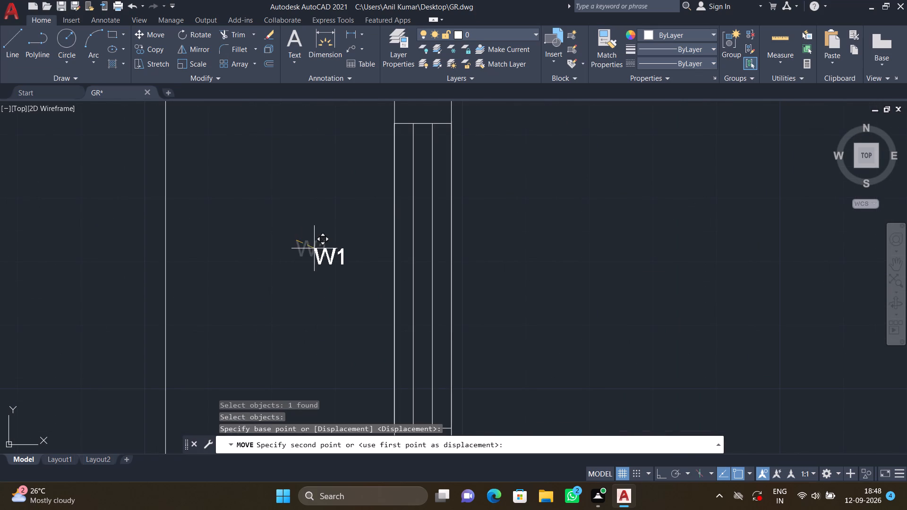
pyautogui.click(331, 272)
# Move the W1 label of the hall's upper left-wall window slightly right and down, closer to the window.
pyautogui.scroll(-2, 332, 244)
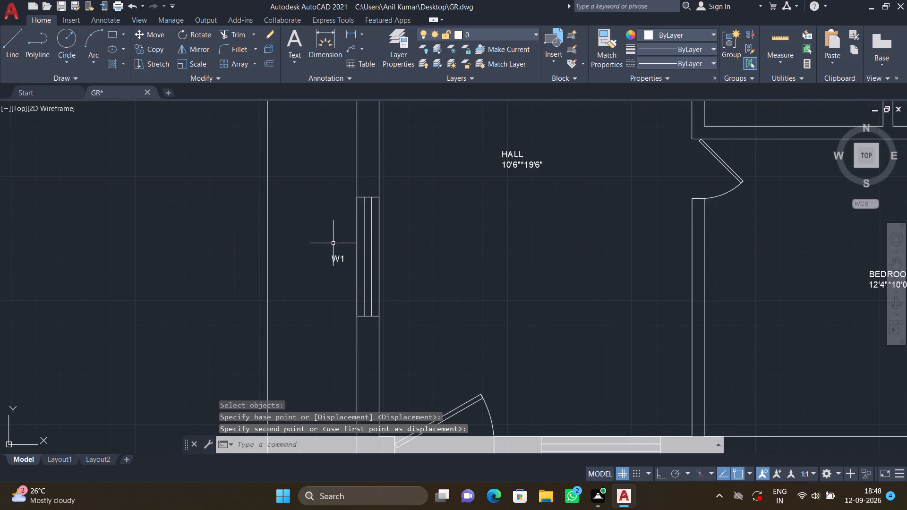
pyautogui.scroll(-1, 334, 237)
pyautogui.scroll(-1, 365, 194)
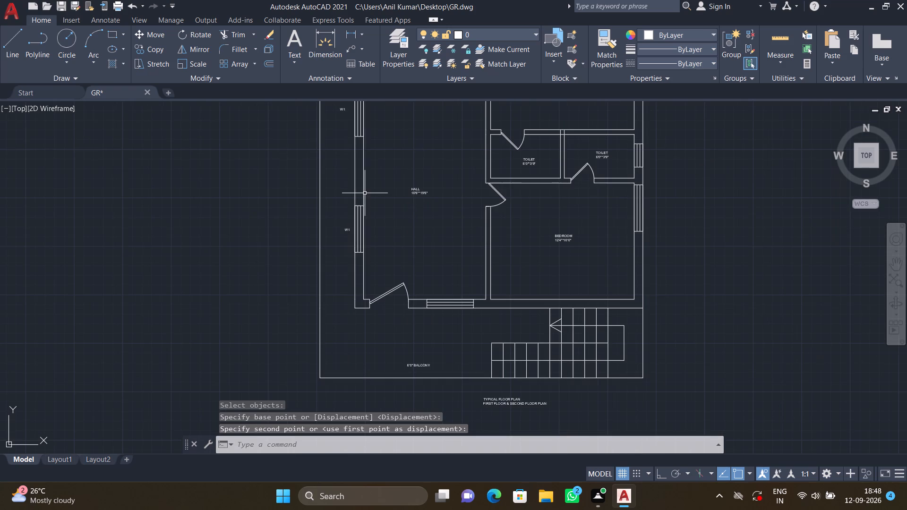
pyautogui.moveTo(336, 181); pyautogui.dragTo(355, 234, button='middle')
pyautogui.scroll(2, 359, 165)
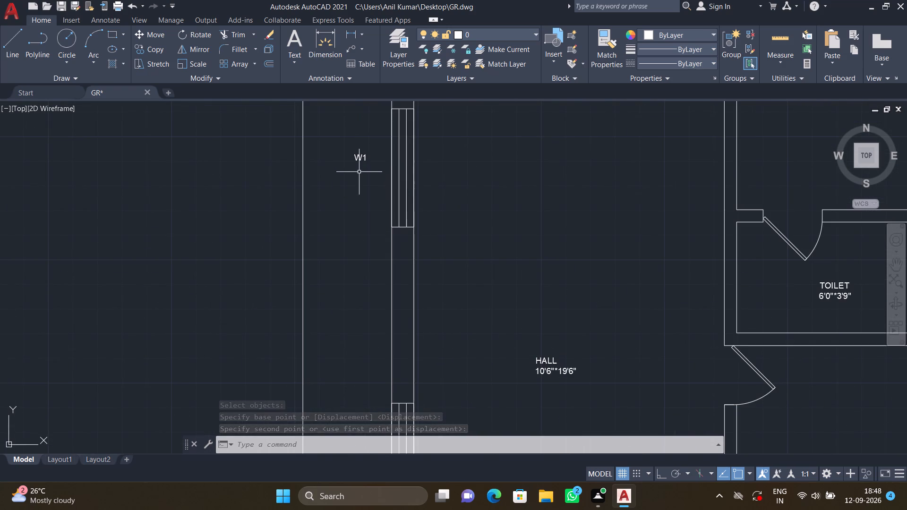
pyautogui.press('m')
pyautogui.press('Return')
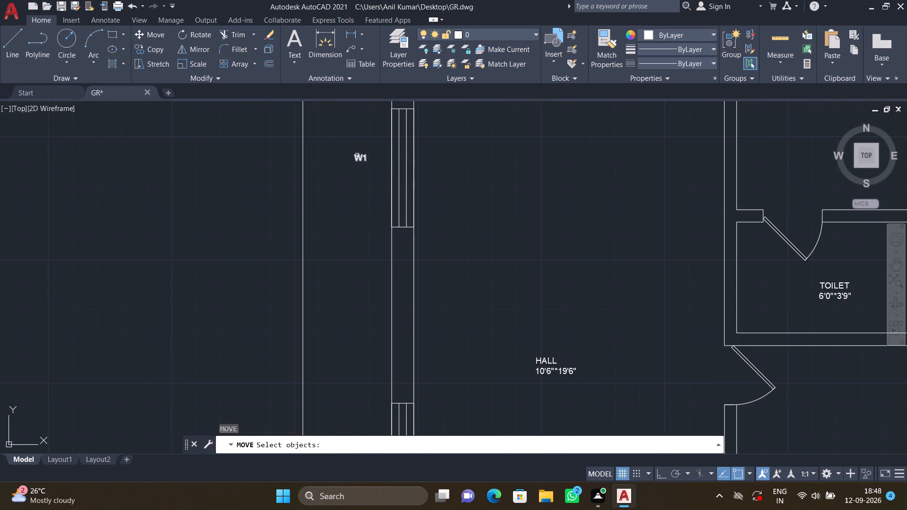
pyautogui.click(357, 155)
pyautogui.press('Return')
pyautogui.scroll(2, 355, 151)
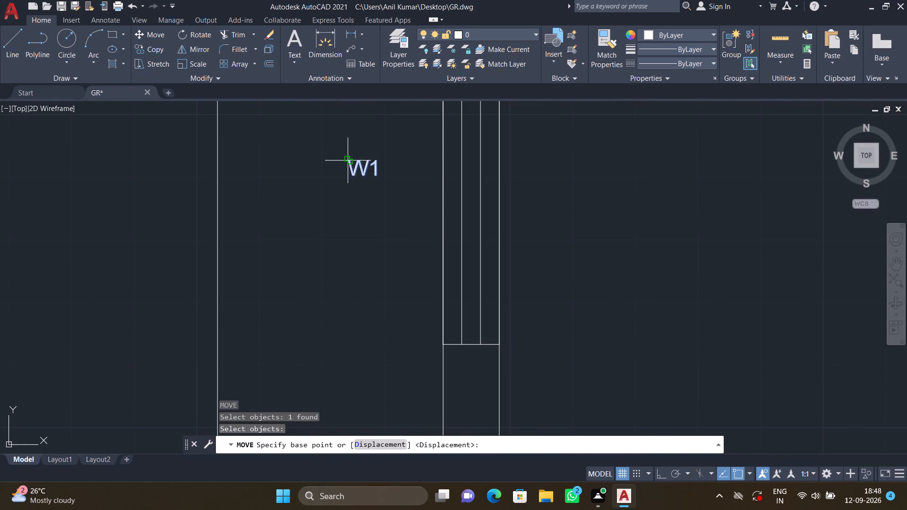
pyautogui.click(347, 161)
pyautogui.click(381, 187)
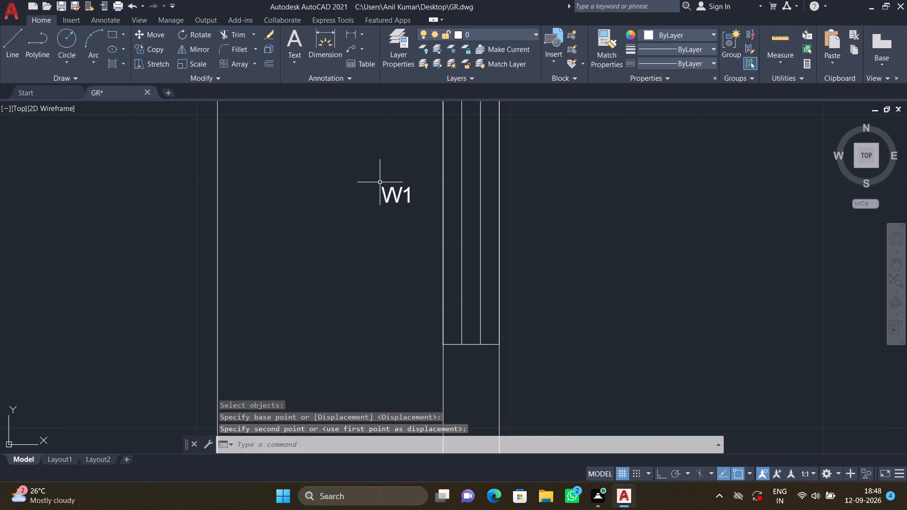
# Add a multiline text label, D1, in the opening of the door between the hall and the balcony.
pyautogui.scroll(-1, 380, 182)
pyautogui.scroll(-2, 400, 323)
pyautogui.moveTo(400, 327); pyautogui.dragTo(310, 142, button='middle')
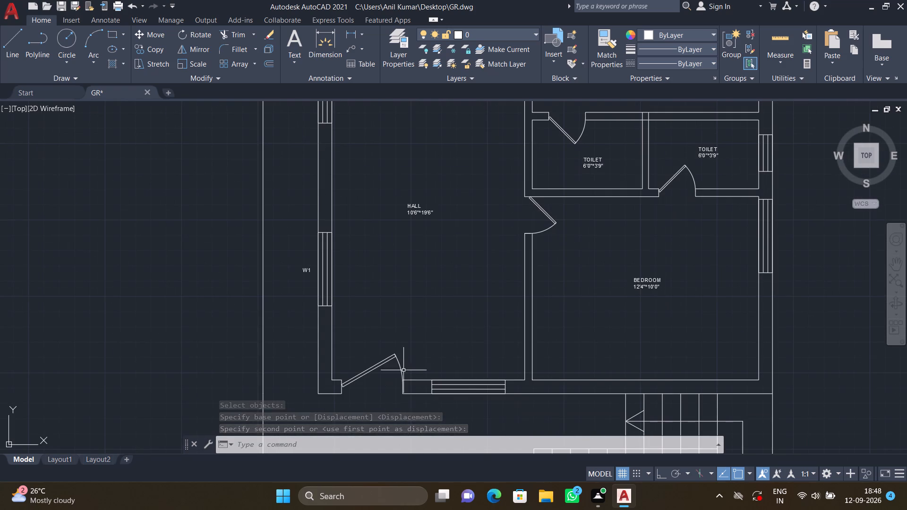
pyautogui.moveTo(377, 369); pyautogui.dragTo(357, 229, button='middle')
pyautogui.scroll(1, 354, 256)
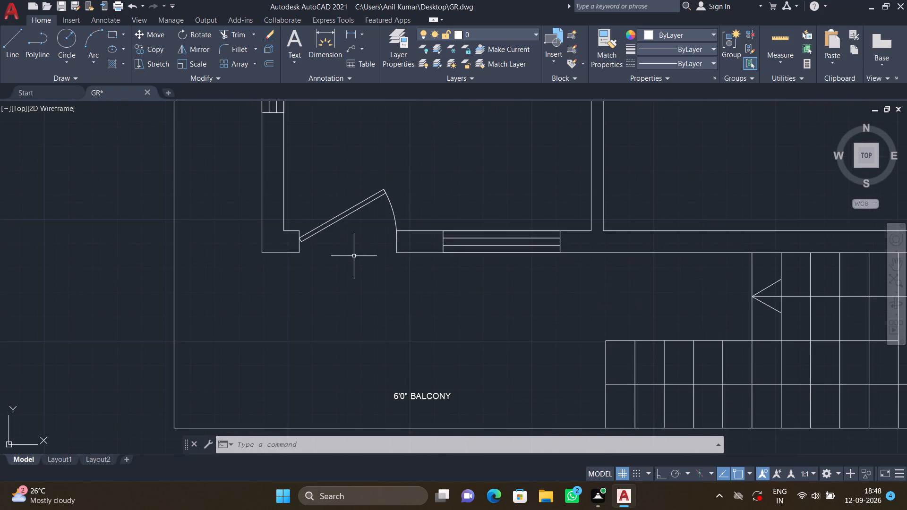
pyautogui.scroll(1, 342, 255)
pyautogui.press('m')
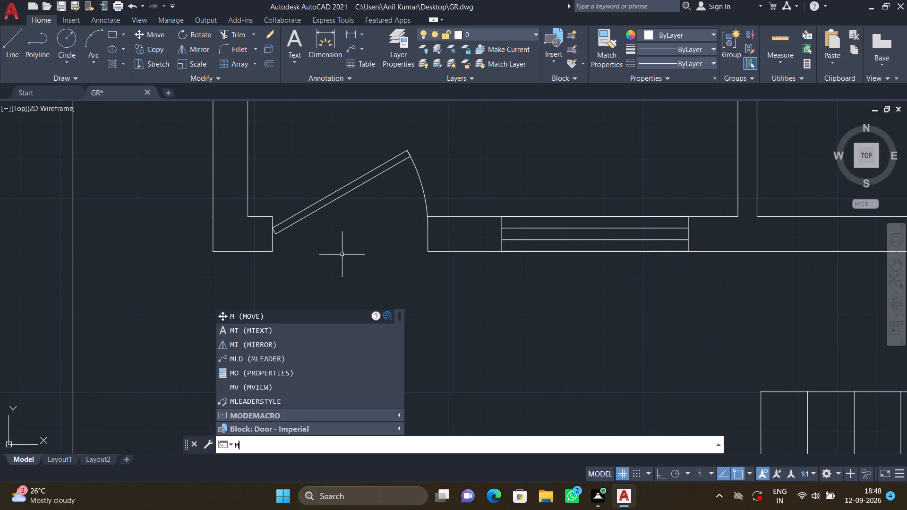
pyautogui.press('t')
pyautogui.press('Return')
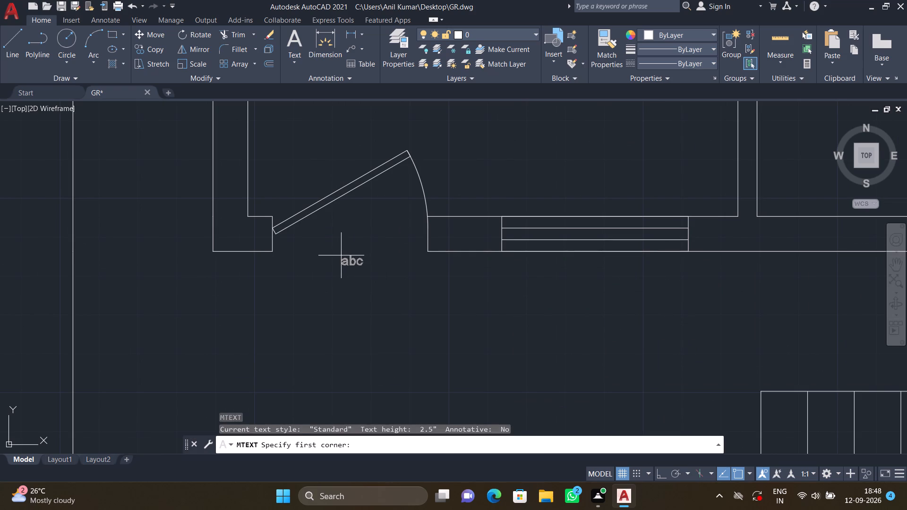
pyautogui.click(341, 255)
pyautogui.click(377, 225)
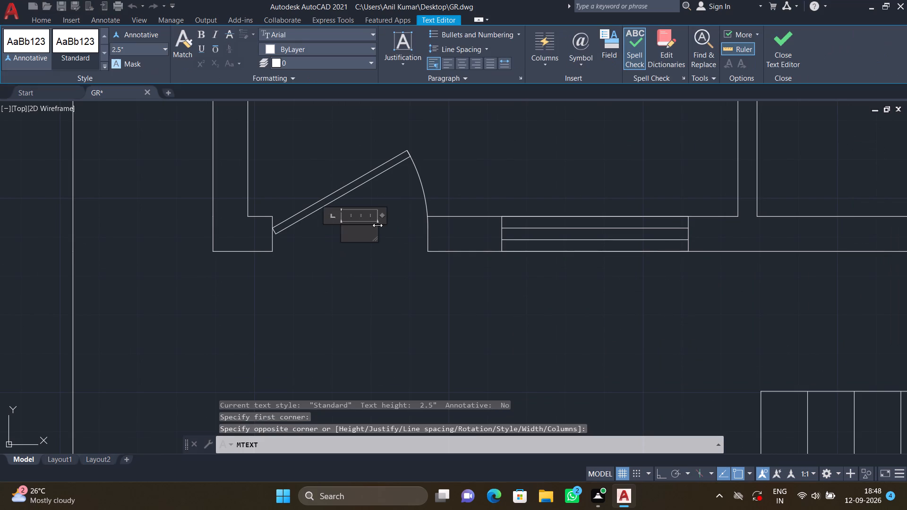
pyautogui.write('D1')
pyautogui.press('Return')
pyautogui.press('Escape')
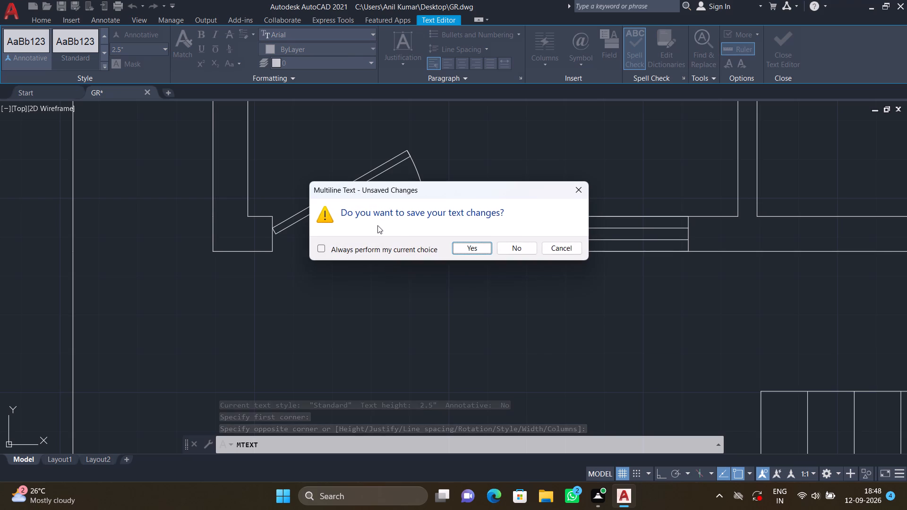
pyautogui.click(472, 245)
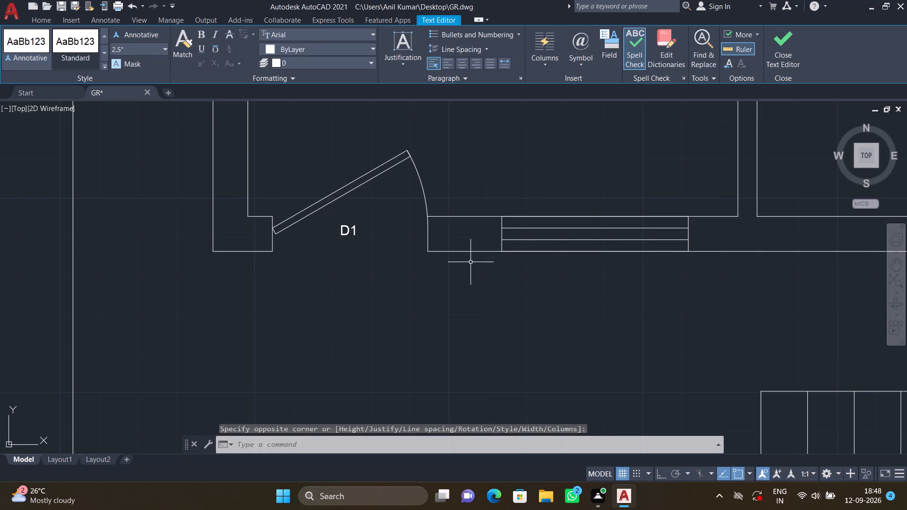
# Add a multiline text label, W1, just below the window in the hall's bottom wall.
pyautogui.scroll(-1, 478, 275)
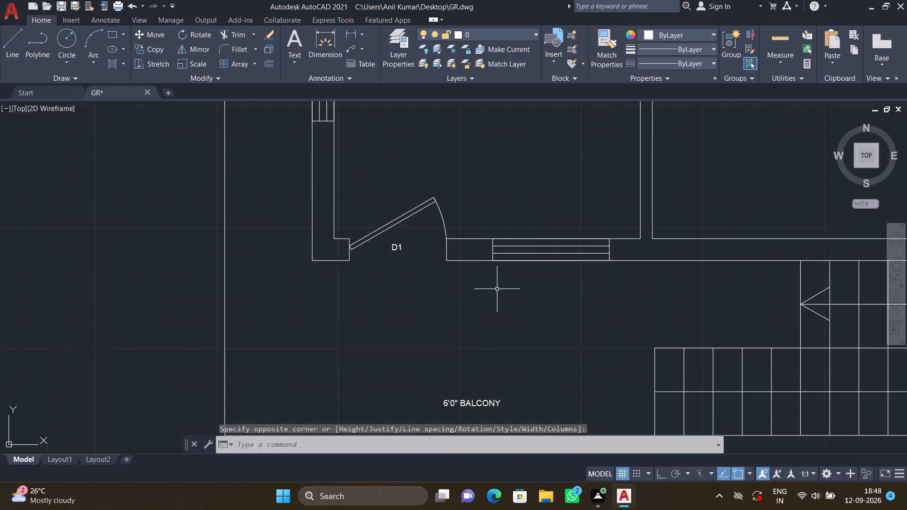
pyautogui.moveTo(494, 285); pyautogui.dragTo(361, 248, button='middle')
pyautogui.scroll(1, 398, 240)
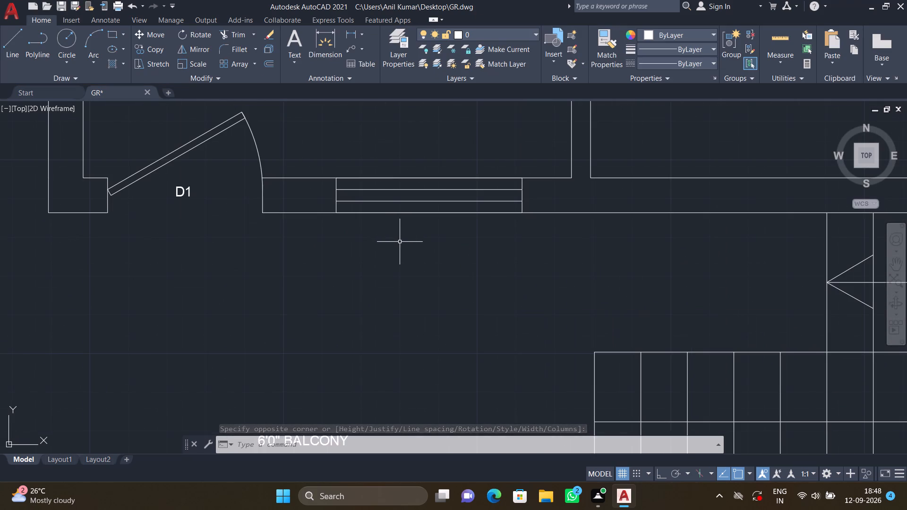
pyautogui.write('MT')
pyautogui.press('Return')
pyautogui.click(394, 261)
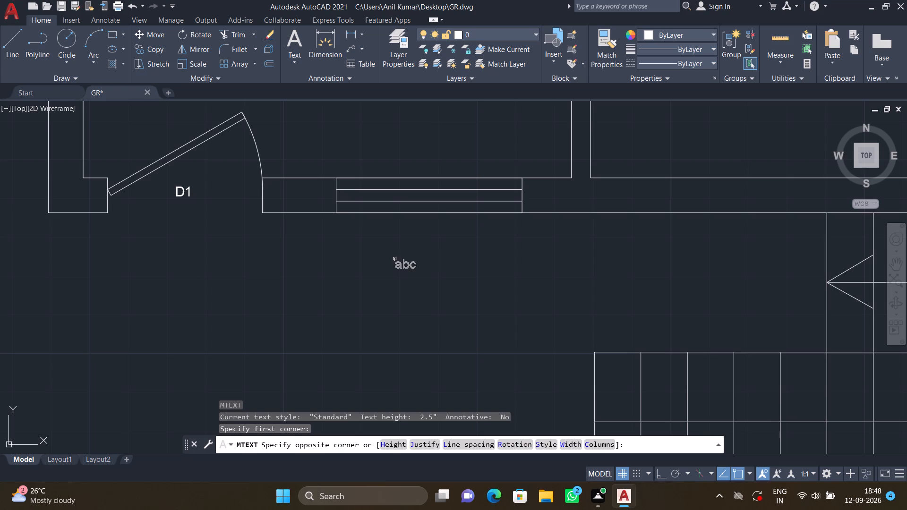
pyautogui.click(475, 230)
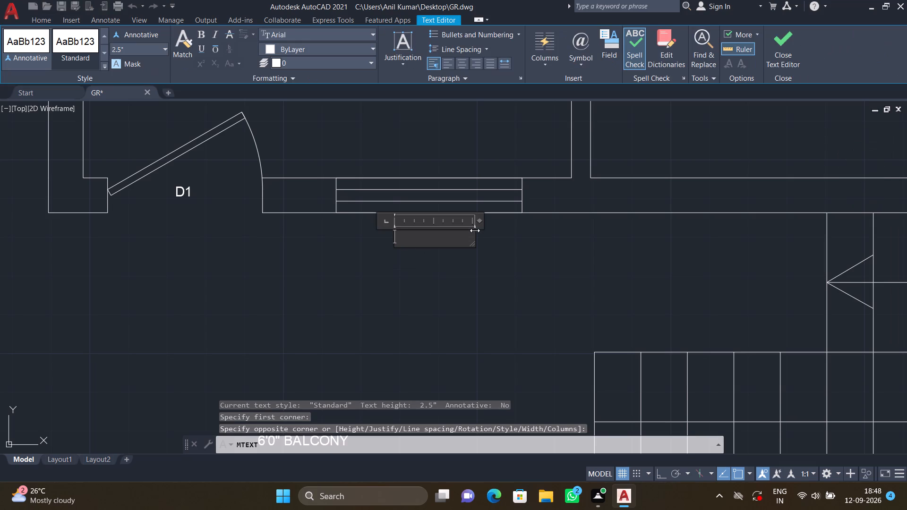
pyautogui.write('W1')
pyautogui.press('Return')
pyautogui.press('Escape')
pyautogui.click(472, 248)
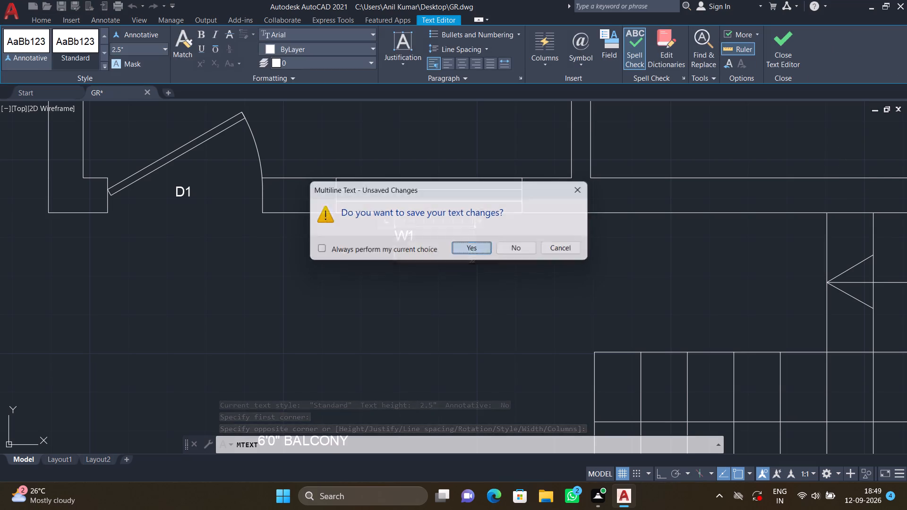
# Move the W1 label below the hall's bottom-wall window slightly right, closer to the window's middle.
pyautogui.scroll(-1, 471, 249)
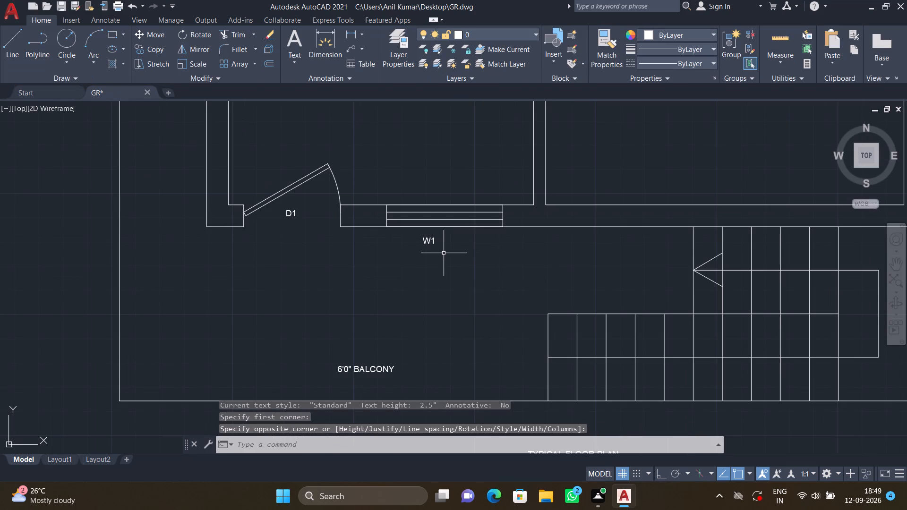
pyautogui.press('m')
pyautogui.press('Return')
pyautogui.click(428, 240)
pyautogui.press('Return')
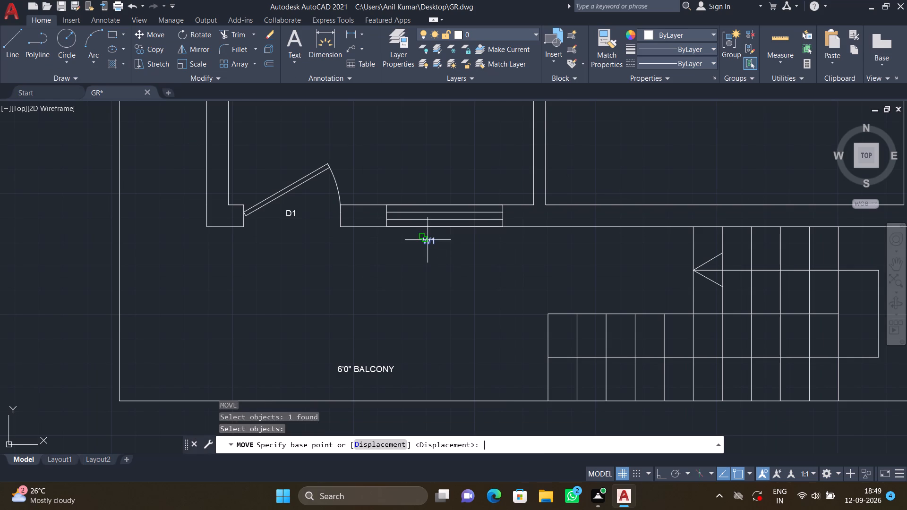
pyautogui.scroll(2, 427, 239)
pyautogui.click(411, 238)
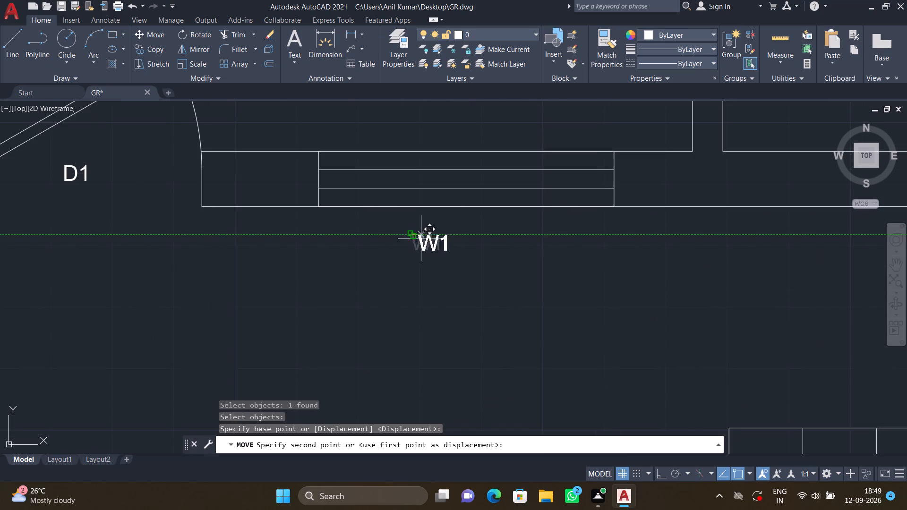
pyautogui.click(449, 237)
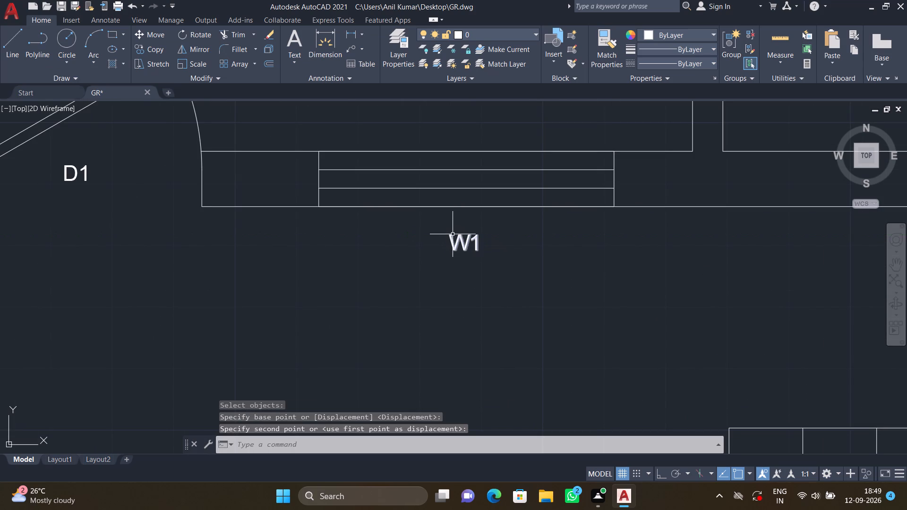
# Add a multiline text label, D1, at the opening of the door between the hall and the lower bedroom.
pyautogui.scroll(-2, 453, 234)
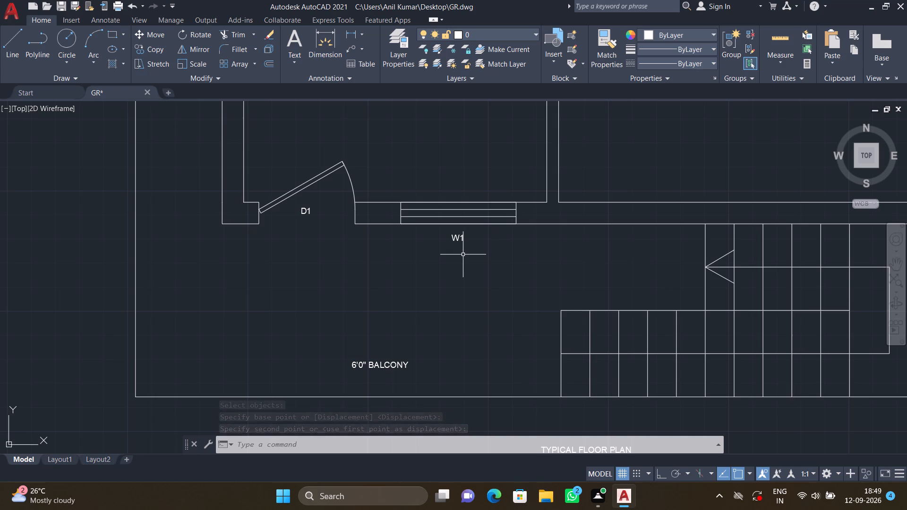
pyautogui.scroll(-2, 469, 255)
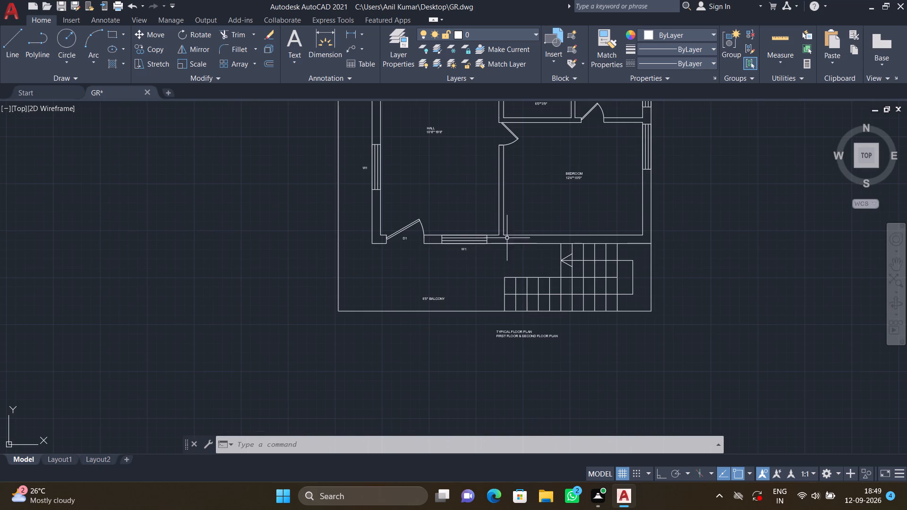
pyautogui.scroll(1, 498, 133)
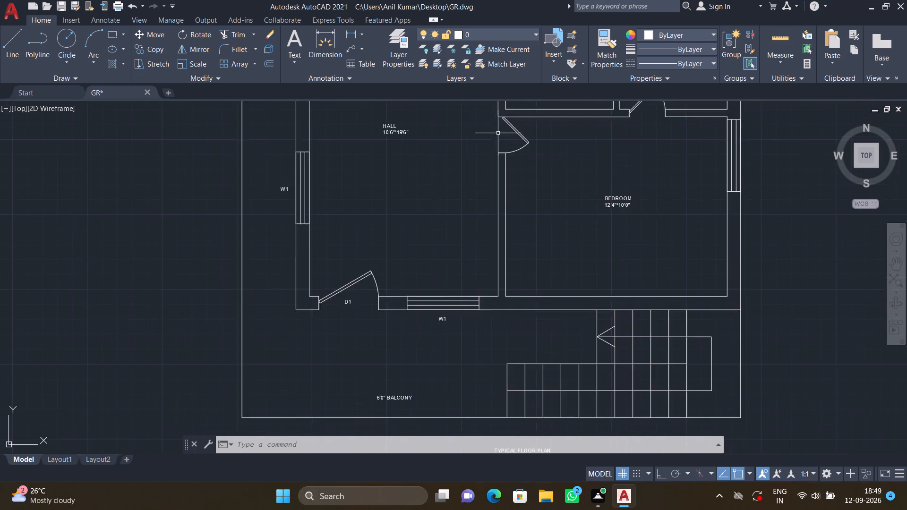
pyautogui.scroll(1, 494, 138)
pyautogui.write('MT')
pyautogui.press('Return')
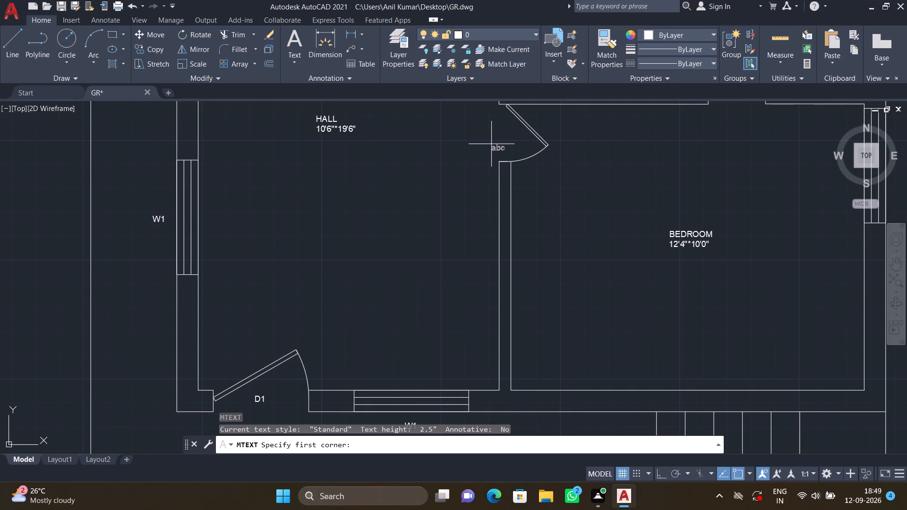
pyautogui.click(491, 144)
pyautogui.click(511, 123)
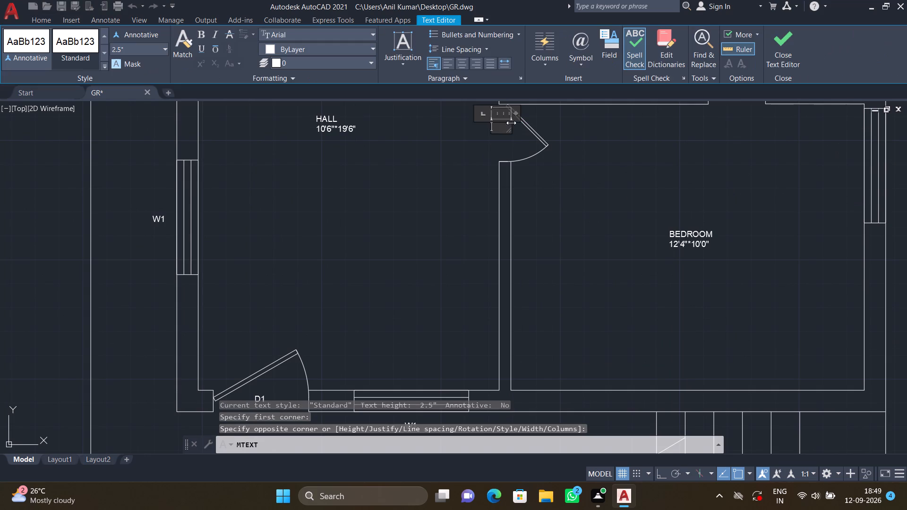
pyautogui.write('D1')
pyautogui.press('Return')
pyautogui.press('Escape')
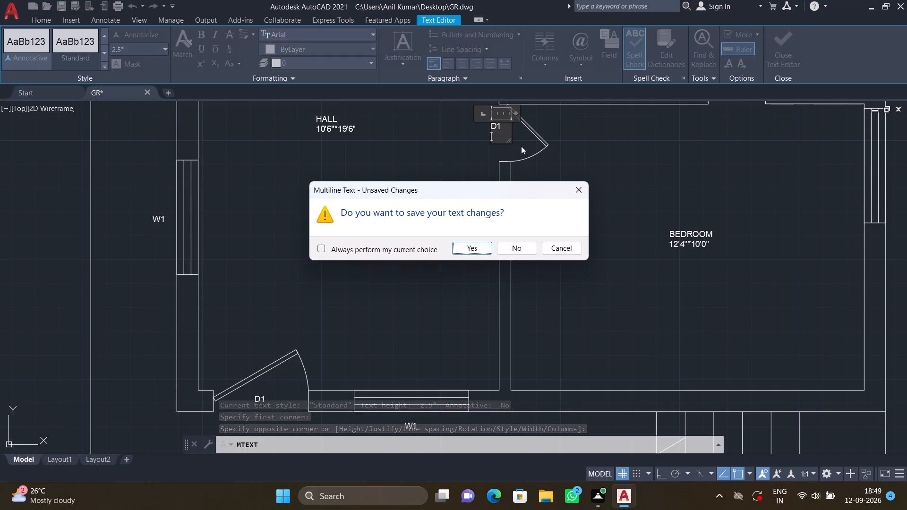
pyautogui.click(479, 249)
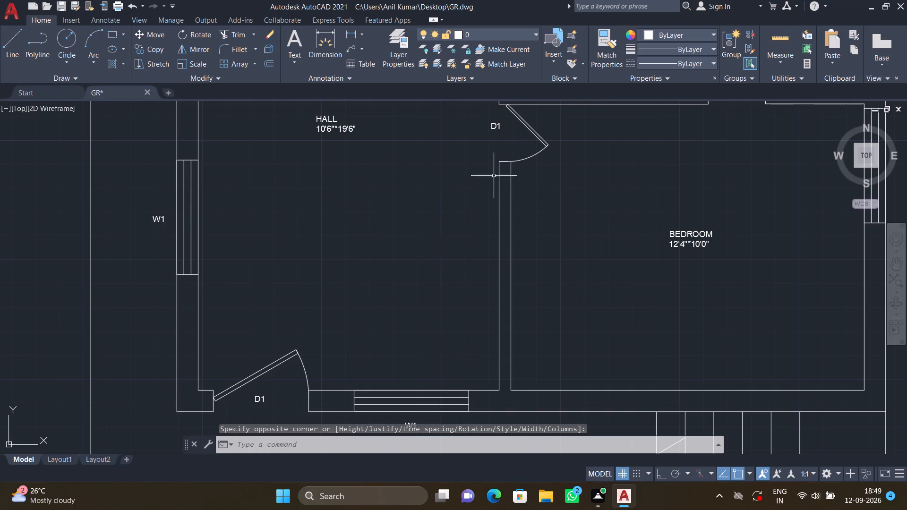
pyautogui.moveTo(483, 137); pyautogui.dragTo(453, 218, button='middle')
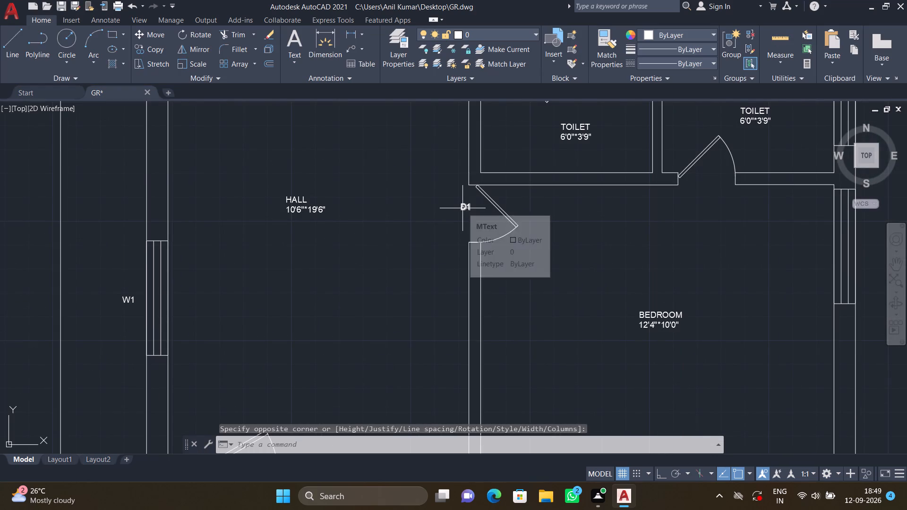
# Move the D1 label at the door between the hall and the lower bedroom right and down, into the door opening.
pyautogui.scroll(1, 462, 209)
pyautogui.press('m')
pyautogui.press('Return')
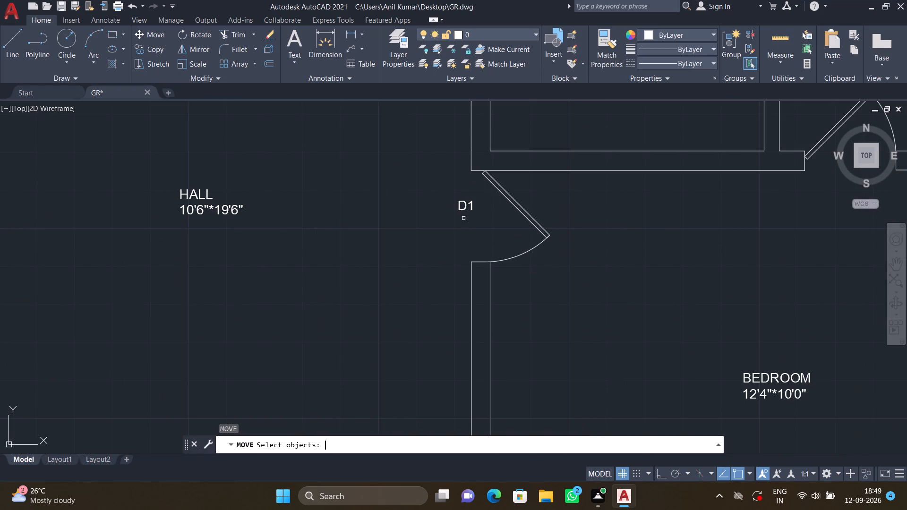
pyautogui.click(463, 204)
pyautogui.click(463, 204)
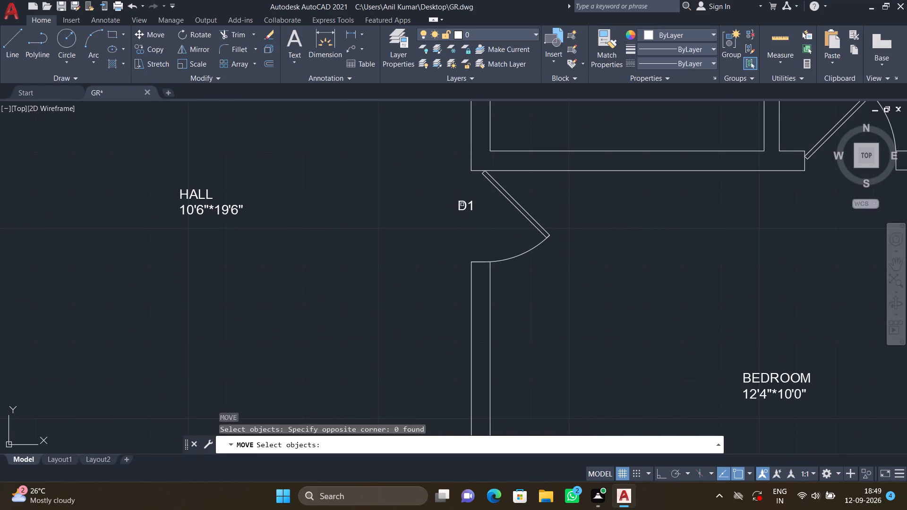
pyautogui.click(462, 201)
pyautogui.press('Return')
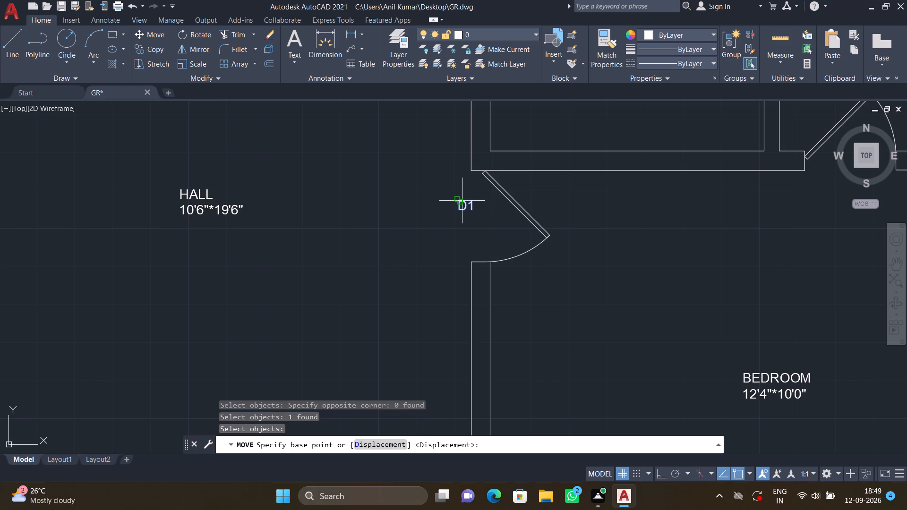
pyautogui.moveTo(456, 204); pyautogui.dragTo(463, 205)
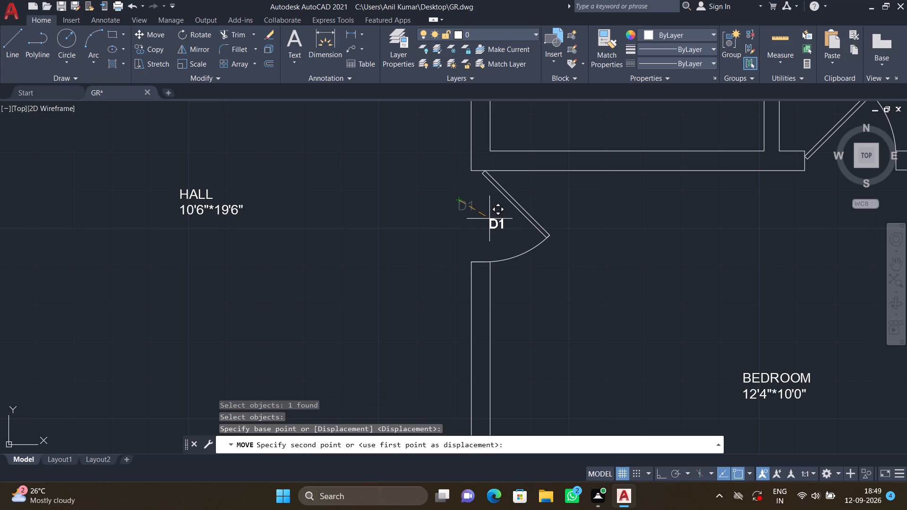
pyautogui.scroll(1, 472, 220)
pyautogui.click(472, 220)
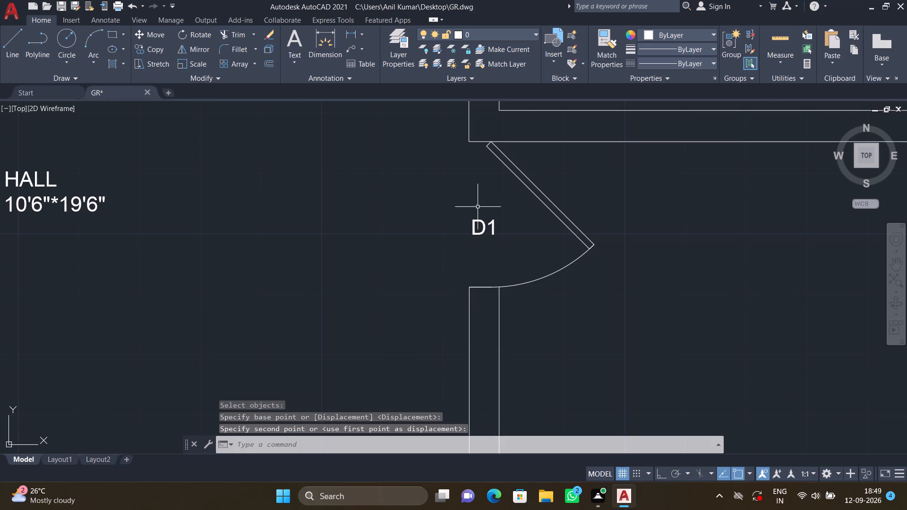
# Add a multiline text label, D2, at the opening of the door between the middle bedroom and the left toilet.
pyautogui.scroll(-2, 478, 206)
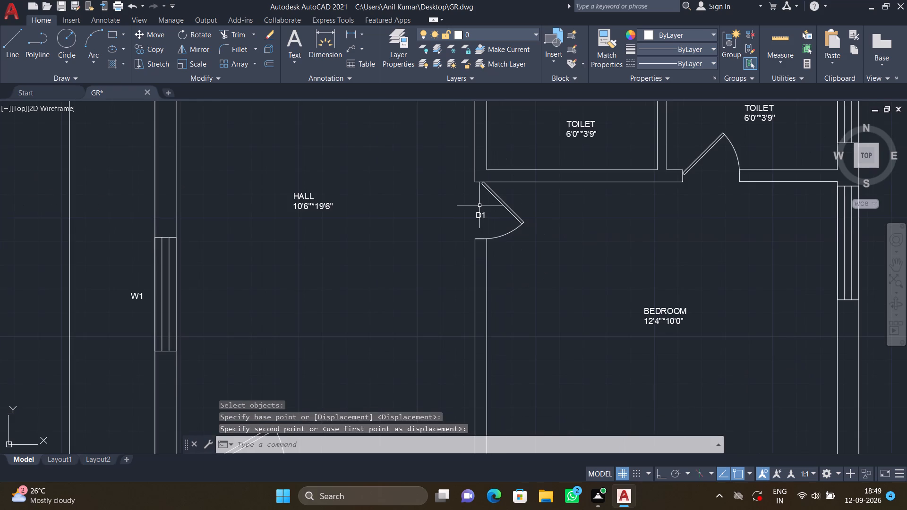
pyautogui.moveTo(486, 200); pyautogui.dragTo(430, 277, button='middle')
pyautogui.moveTo(430, 279); pyautogui.dragTo(436, 279, button='middle')
pyautogui.scroll(-1, 430, 280)
pyautogui.scroll(2, 465, 178)
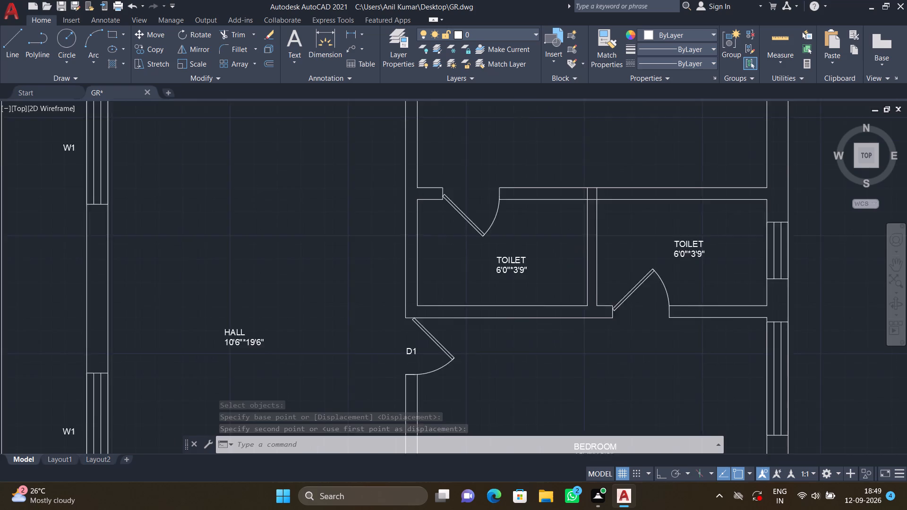
pyautogui.press('m')
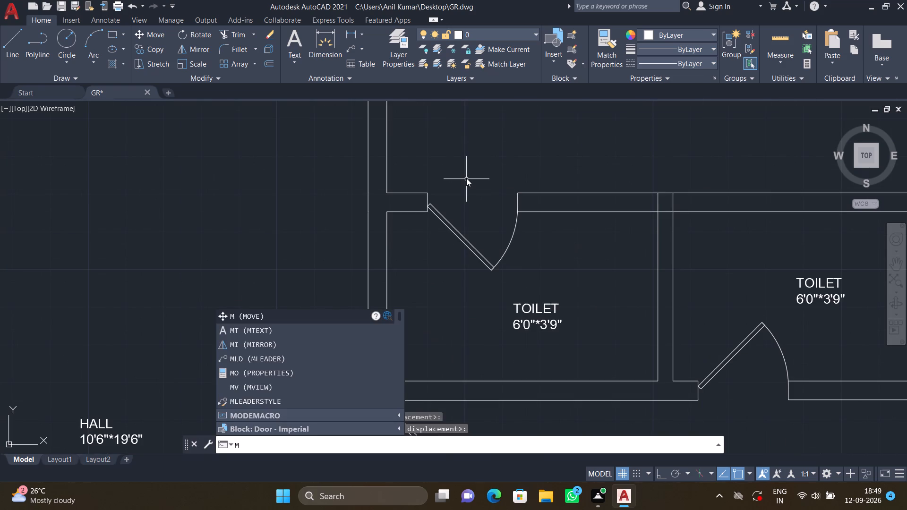
pyautogui.press('t')
pyautogui.press('Return')
pyautogui.scroll(1, 456, 199)
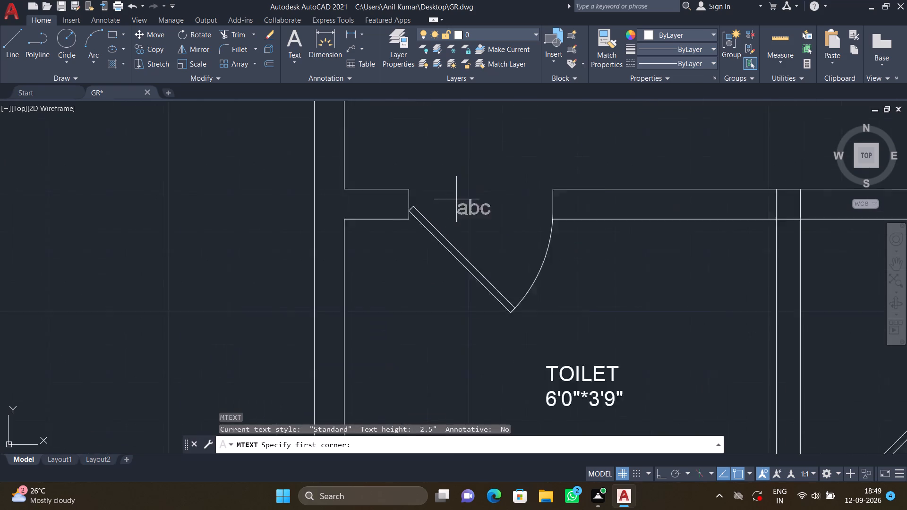
pyautogui.scroll(1, 456, 199)
pyautogui.click(459, 213)
pyautogui.click(551, 158)
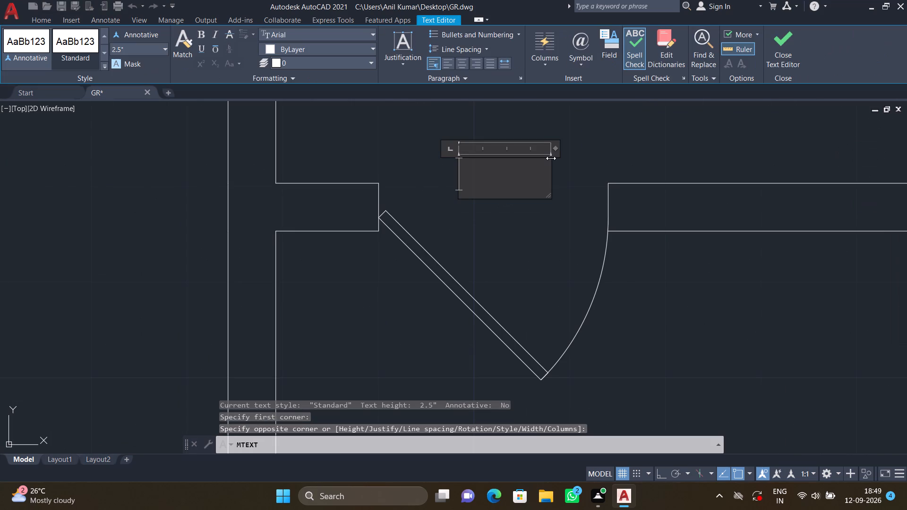
pyautogui.write('D2')
pyautogui.press('Return')
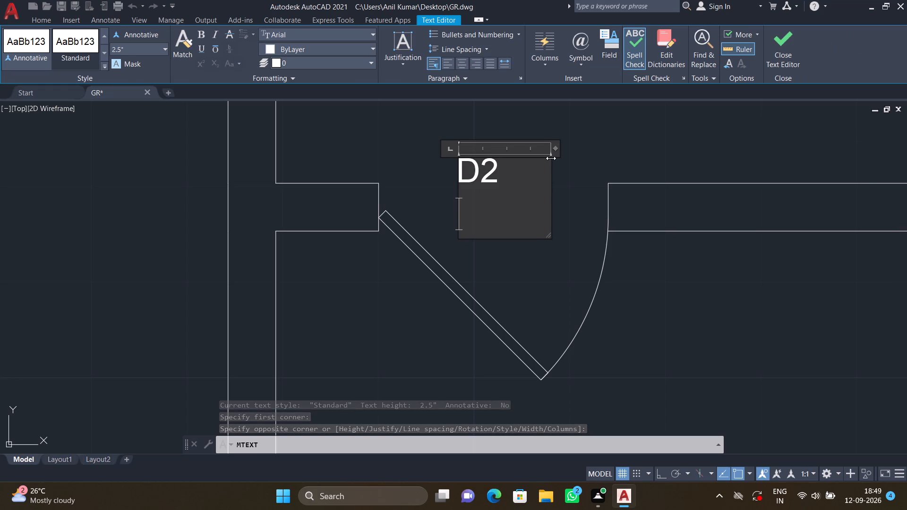
pyautogui.press('Escape')
pyautogui.click(472, 251)
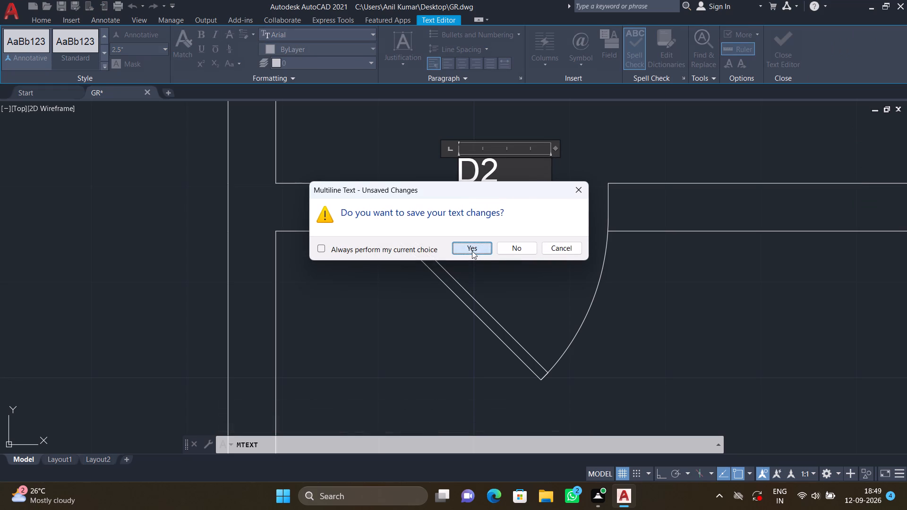
# Move the left toilet's D2 label slightly down and right, into the gap in the wall.
pyautogui.scroll(-1, 473, 251)
pyautogui.press('m')
pyautogui.press('Return')
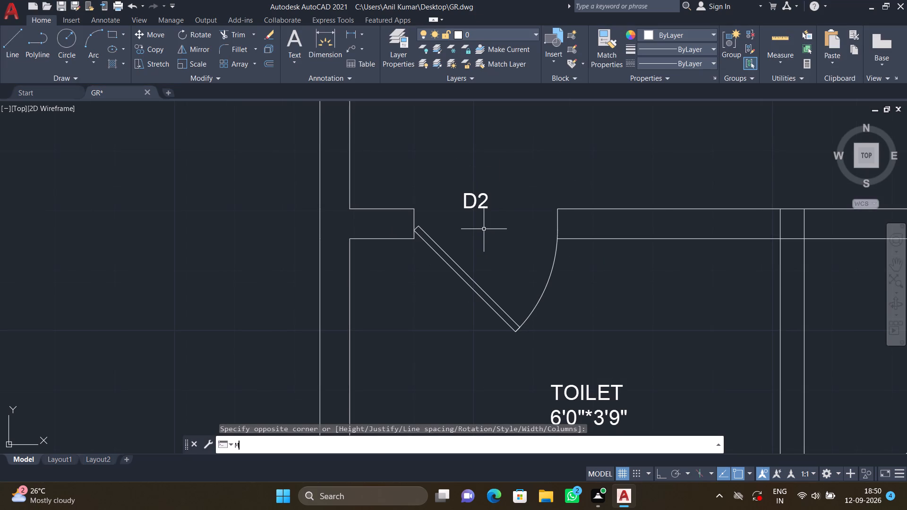
pyautogui.click(475, 207)
pyautogui.press('Return')
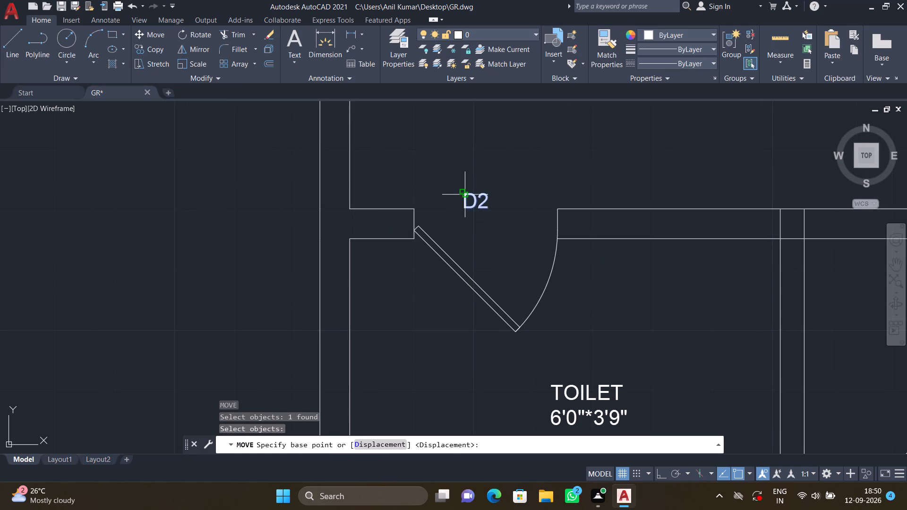
pyautogui.moveTo(465, 195); pyautogui.dragTo(469, 206)
pyautogui.click(478, 219)
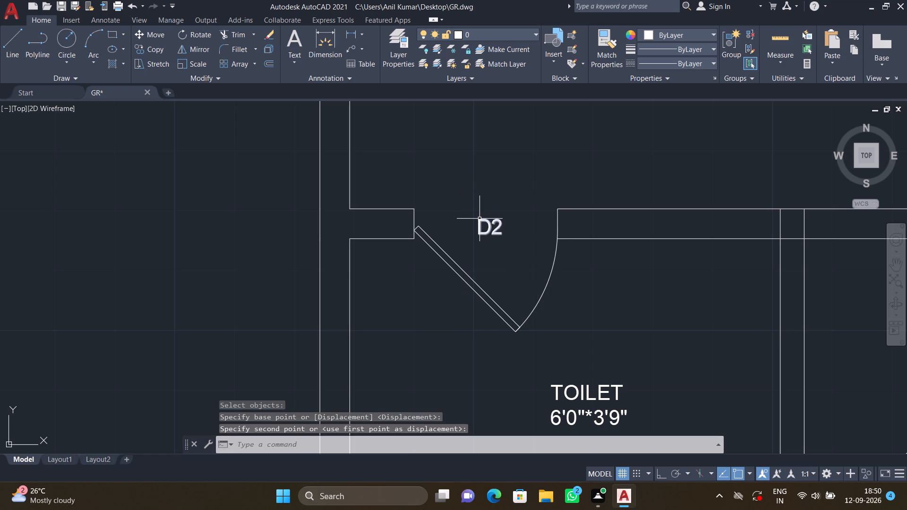
# Add a multiline text label, D2, in the opening of the door between the right toilet and the lower bedroom.
pyautogui.scroll(-2, 480, 219)
pyautogui.moveTo(532, 244); pyautogui.dragTo(518, 238, button='middle')
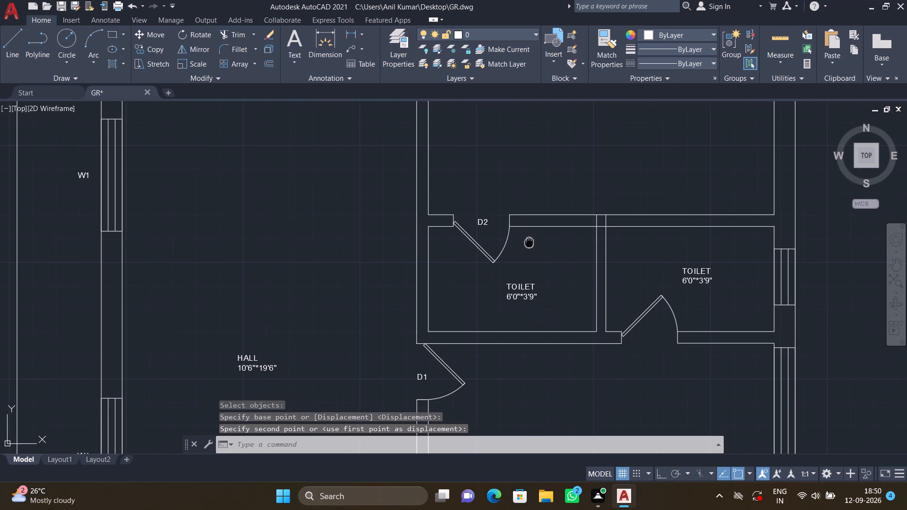
pyautogui.moveTo(518, 238); pyautogui.dragTo(397, 173, button='middle')
pyautogui.scroll(3, 503, 266)
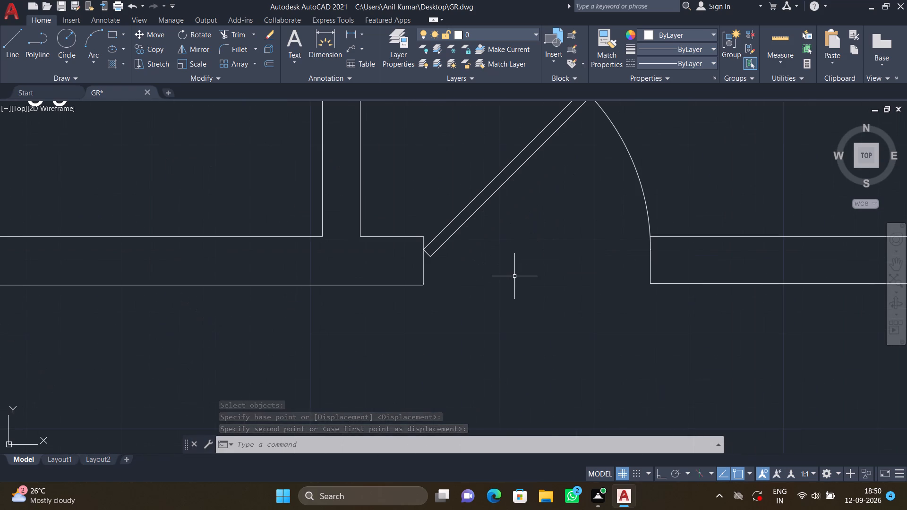
pyautogui.write('MT')
pyautogui.press('Return')
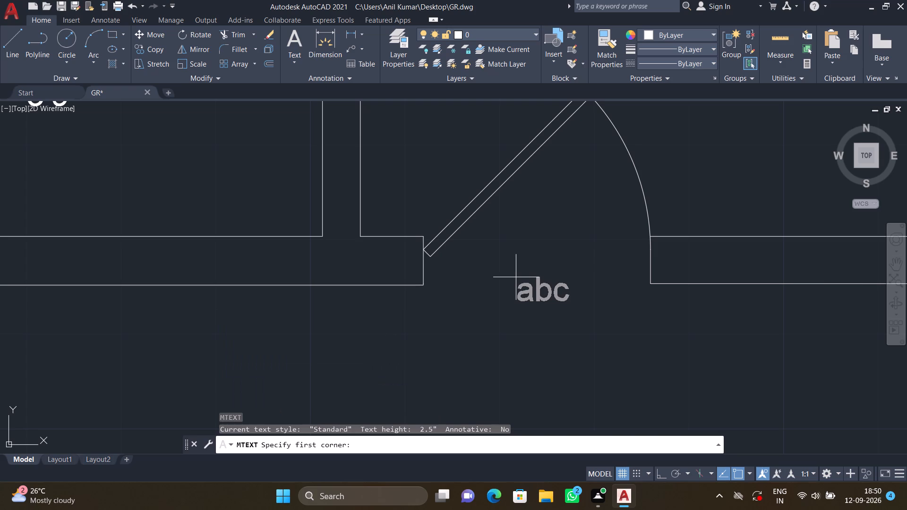
pyautogui.click(506, 278)
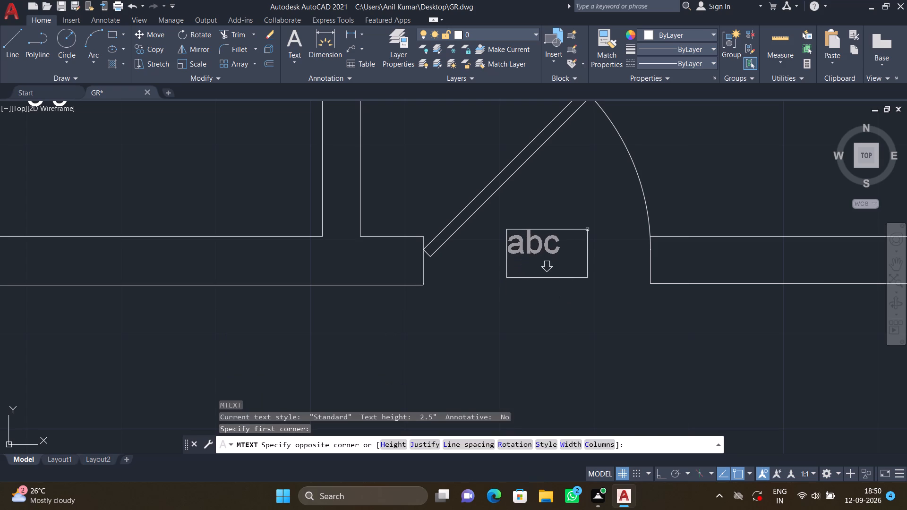
pyautogui.click(590, 229)
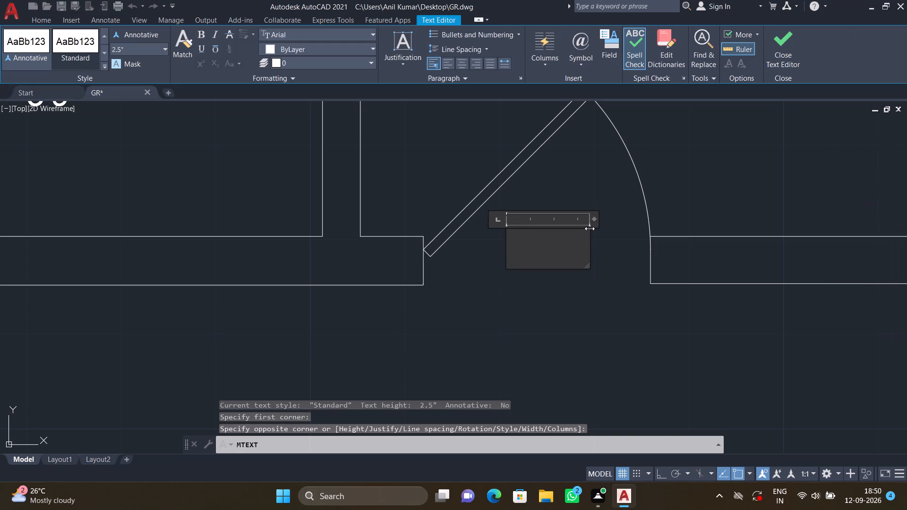
pyautogui.write('D2')
pyautogui.press('Return')
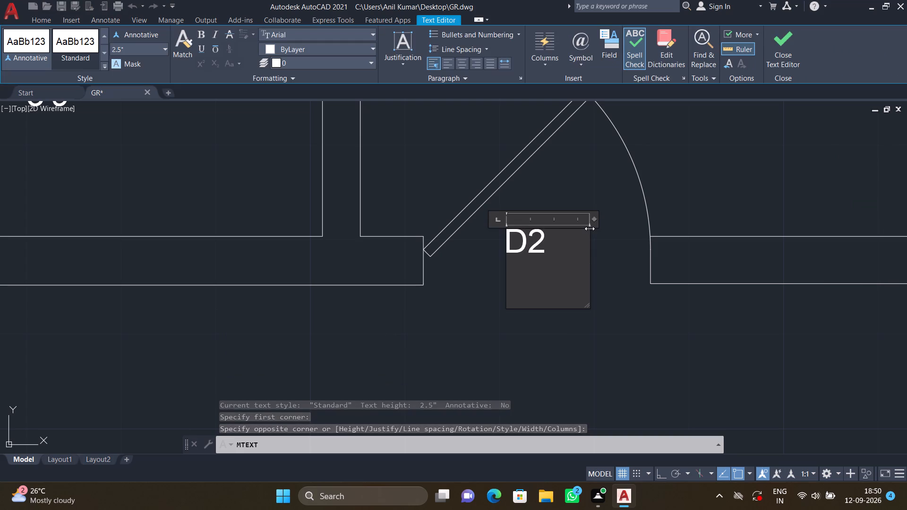
pyautogui.press('Escape')
pyautogui.moveTo(479, 238); pyautogui.dragTo(480, 248)
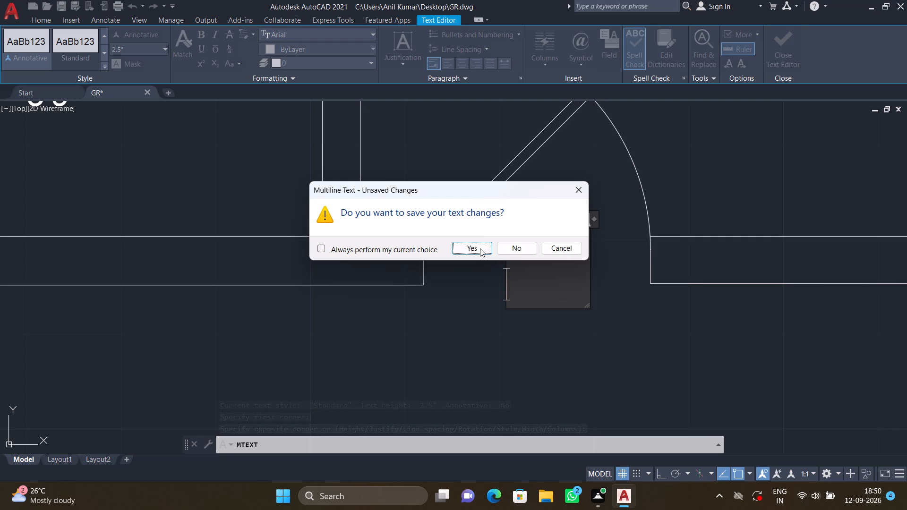
pyautogui.click(480, 248)
# Move the right toilet's D2 label slightly down so it sits within the wall gap.
pyautogui.press('m')
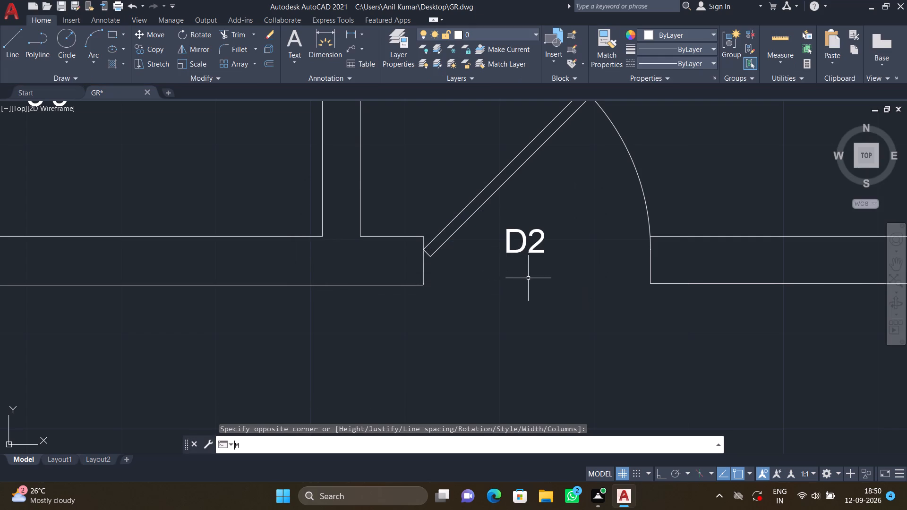
pyautogui.press('Return')
pyautogui.click(522, 242)
pyautogui.press('Return')
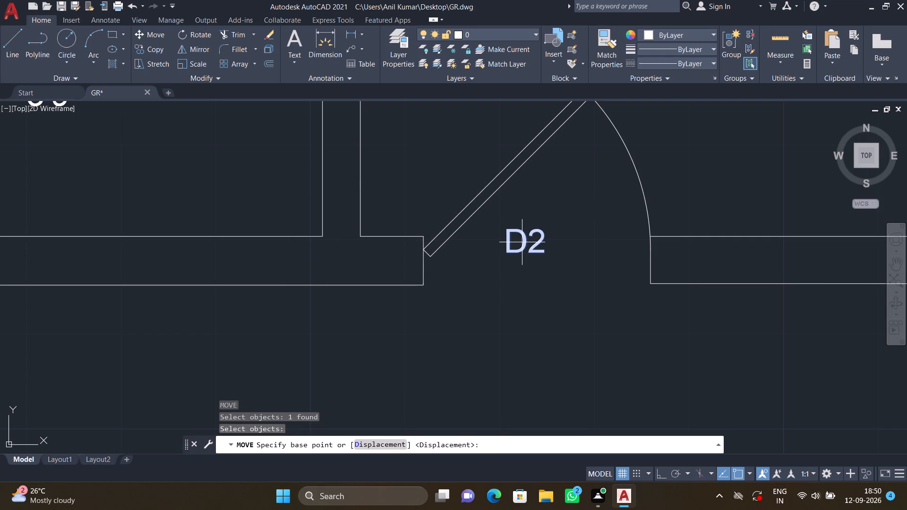
pyautogui.click(508, 228)
pyautogui.click(528, 260)
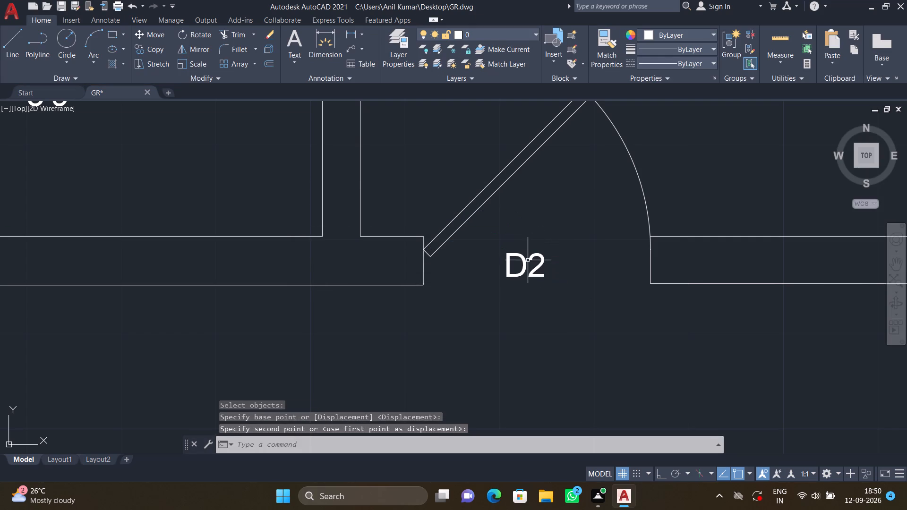
# Trim the overlapping lines where the partition between the two toilets meets their top wall, leaving an open wall junction.
pyautogui.scroll(-1, 521, 256)
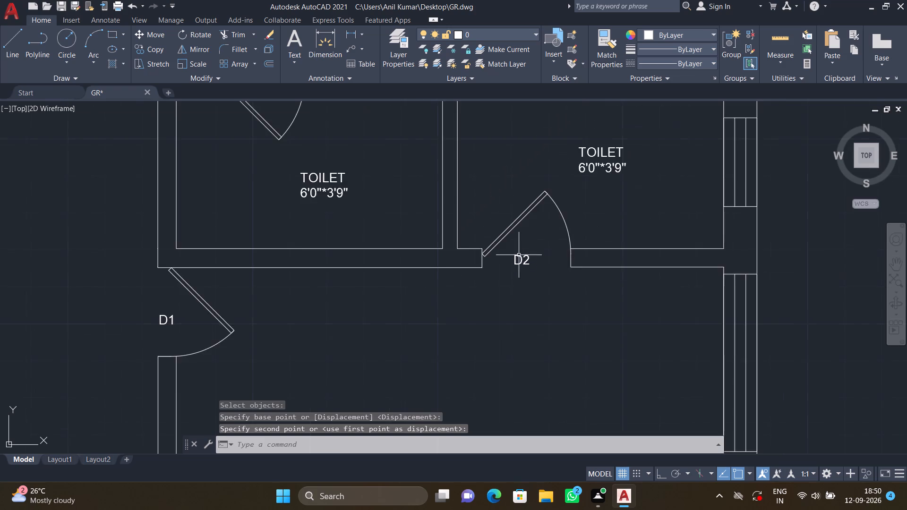
pyautogui.scroll(-3, 518, 255)
pyautogui.scroll(2, 488, 189)
pyautogui.press('t')
pyautogui.press('r')
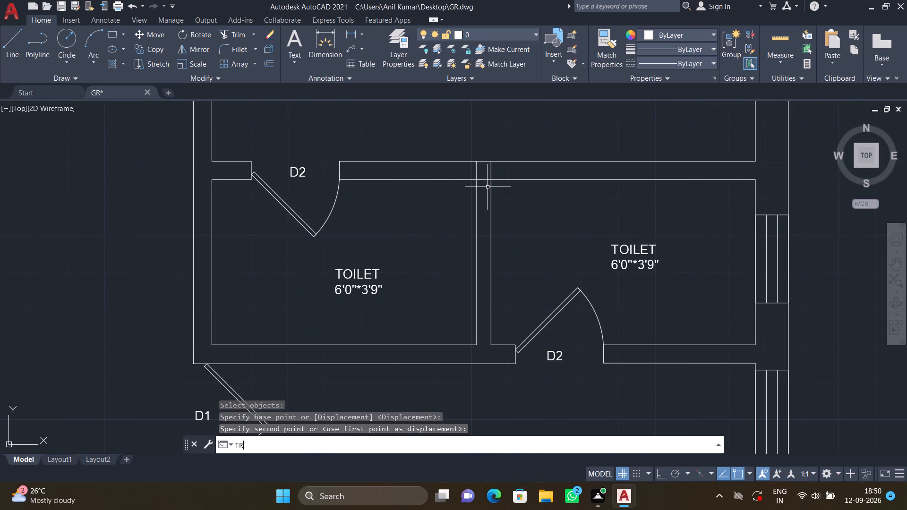
pyautogui.press('Return')
pyautogui.click(467, 174)
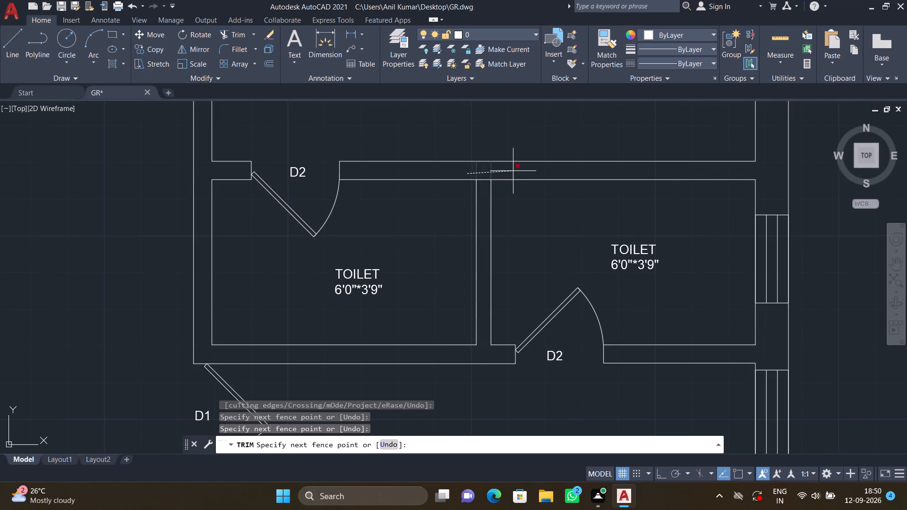
pyautogui.click(514, 171)
pyautogui.click(479, 175)
pyautogui.click(479, 192)
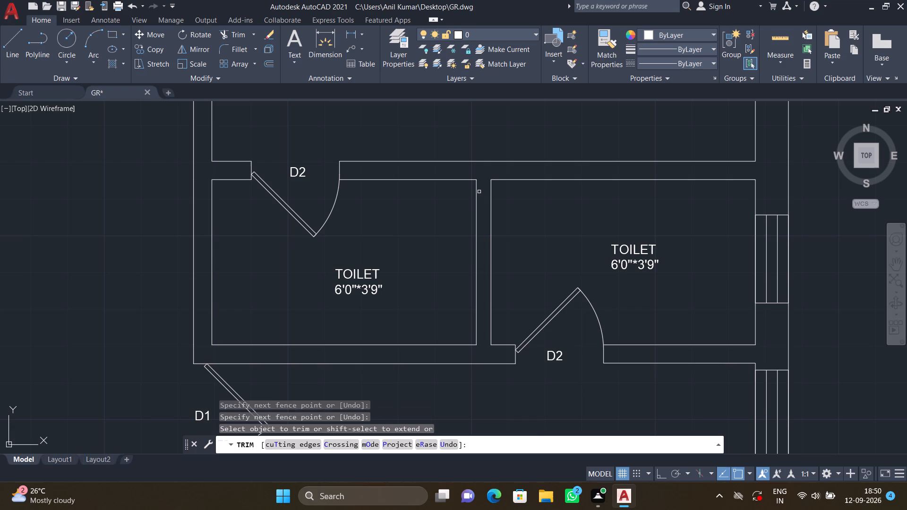
pyautogui.press('Return')
# Add a multiline text label, D1, in the opening of the door between the dining area and the 12'4"*9'0" bedroom.
pyautogui.scroll(-3, 498, 203)
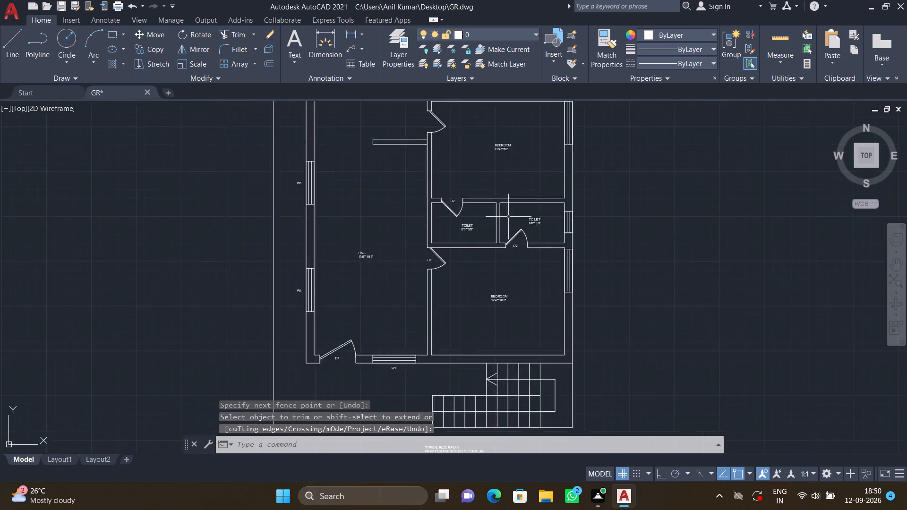
pyautogui.scroll(-1, 508, 217)
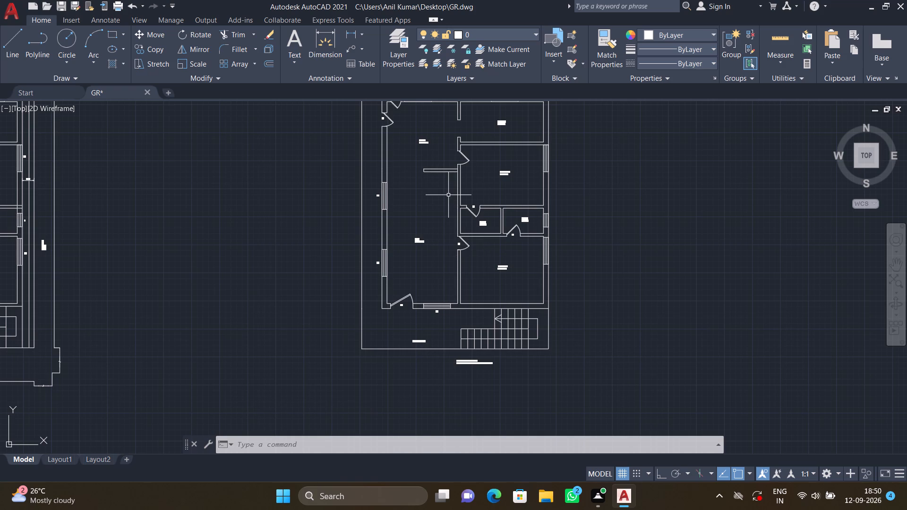
pyautogui.moveTo(454, 195); pyautogui.dragTo(451, 264, button='middle')
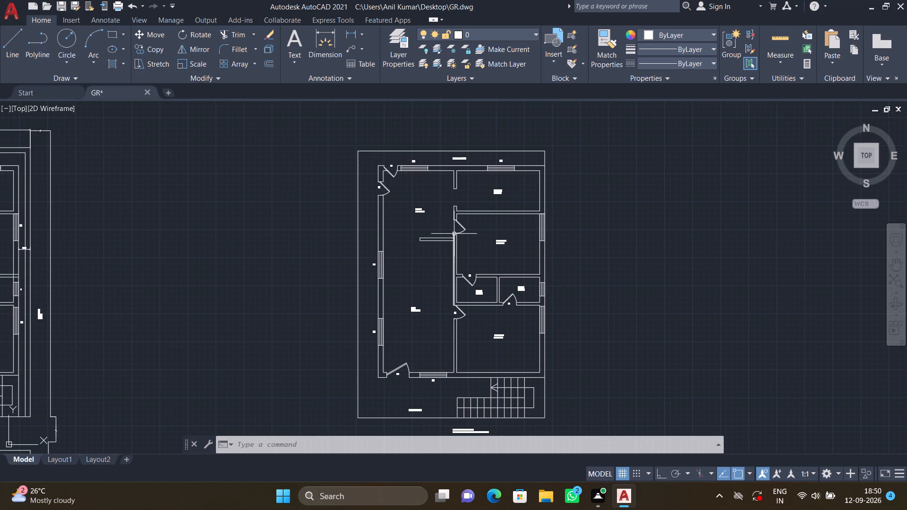
pyautogui.scroll(3, 454, 233)
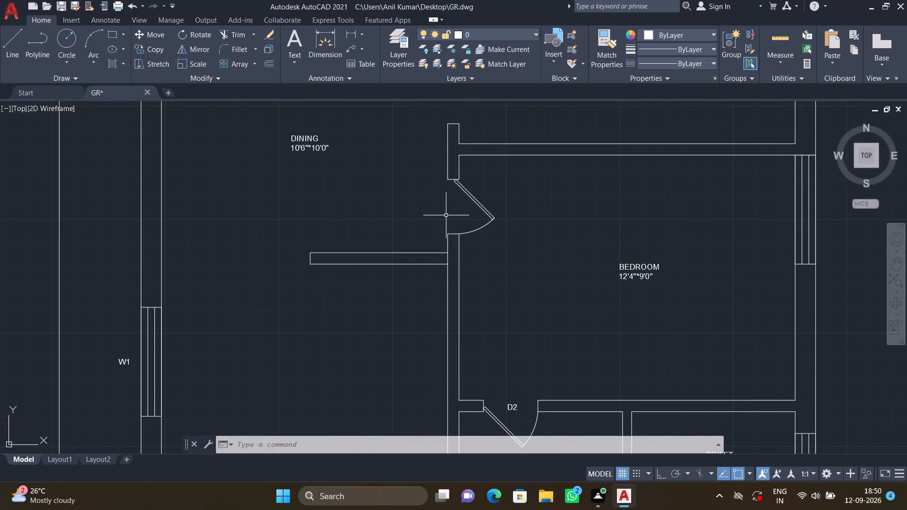
pyautogui.press('m')
pyautogui.press('t')
pyautogui.press('Return')
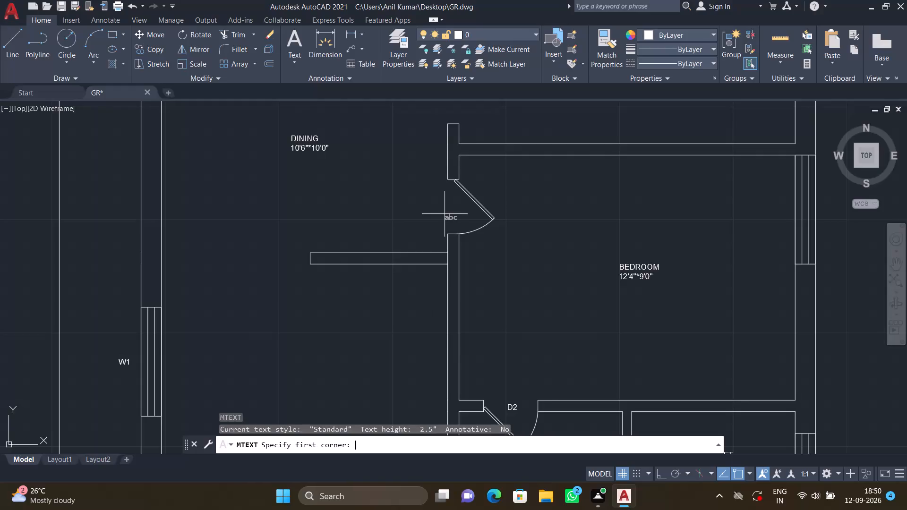
pyautogui.click(445, 211)
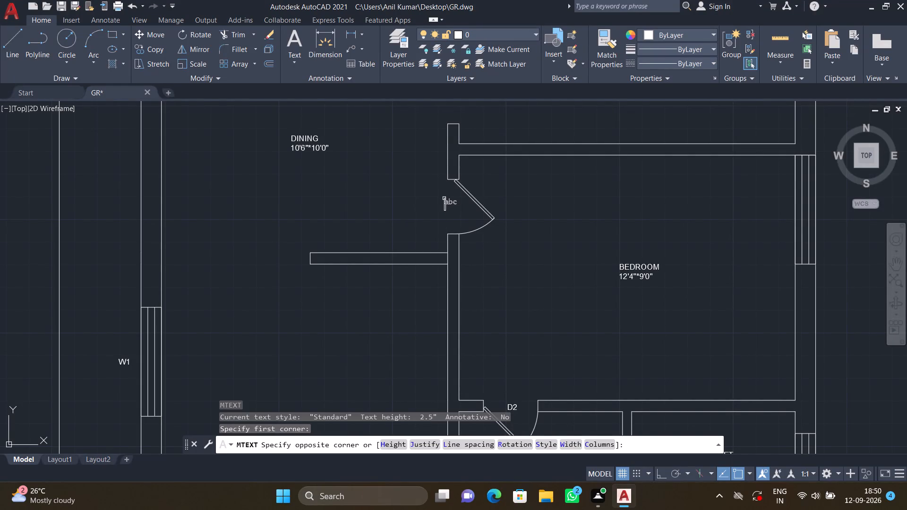
pyautogui.click(456, 200)
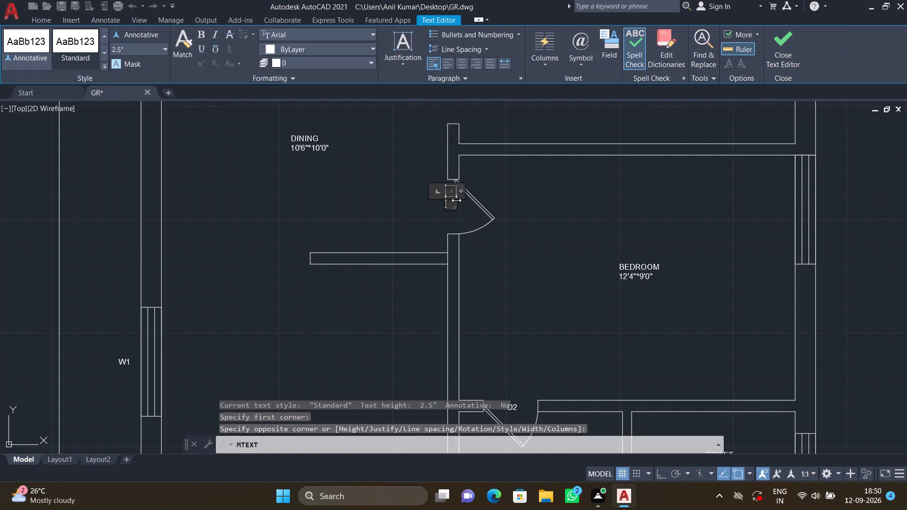
pyautogui.write('D1')
pyautogui.press('Return')
pyautogui.press('Escape')
pyautogui.click(469, 247)
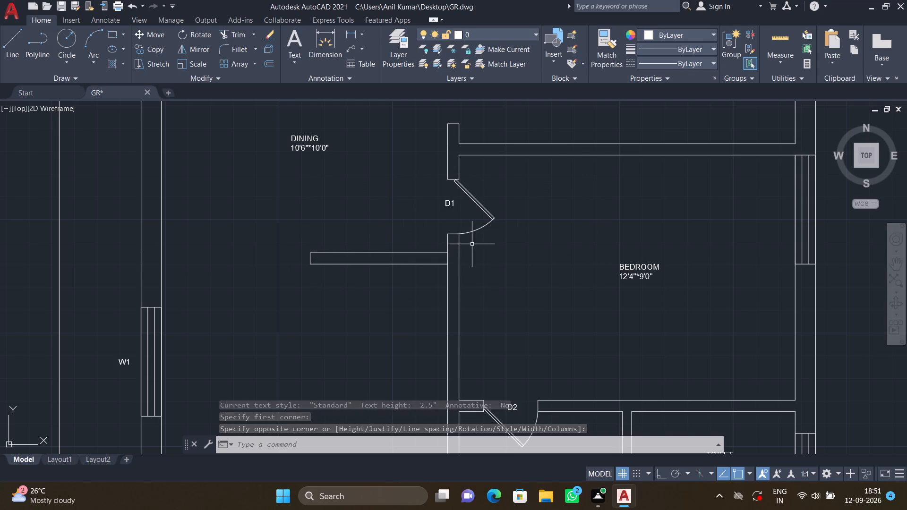
# Add a multiline text label, W1, outside the window of the 12'4"*9'0" bedroom.
pyautogui.scroll(-3, 472, 244)
pyautogui.moveTo(506, 258); pyautogui.dragTo(492, 248, button='middle')
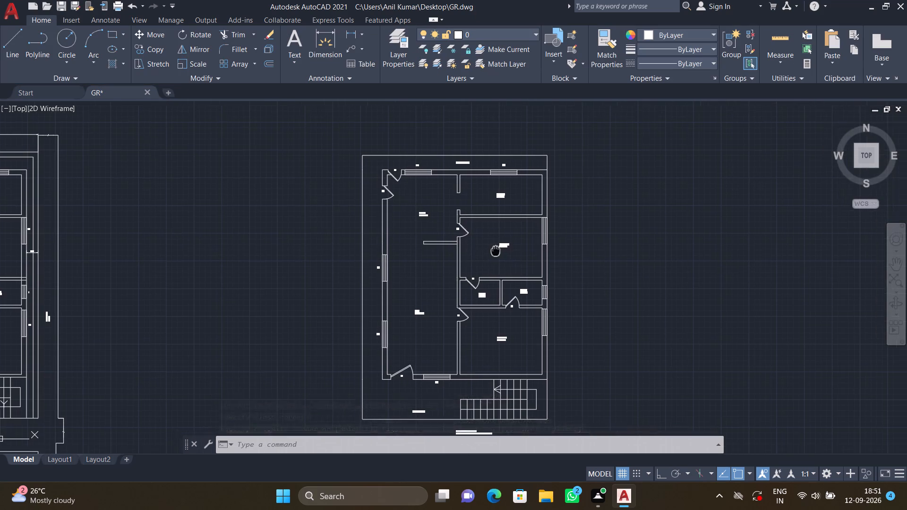
pyautogui.moveTo(492, 248); pyautogui.dragTo(437, 208, button='middle')
pyautogui.scroll(1, 500, 189)
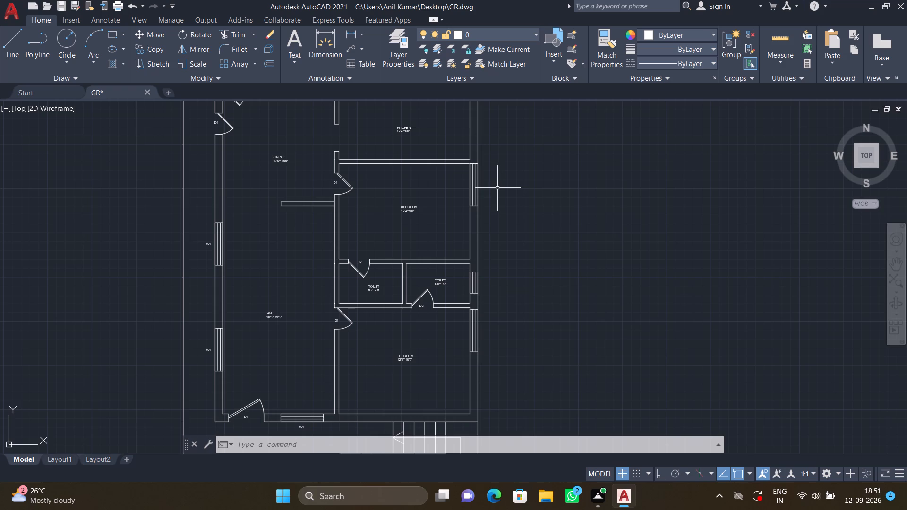
pyautogui.scroll(1, 495, 186)
pyautogui.write('MT')
pyautogui.press('Return')
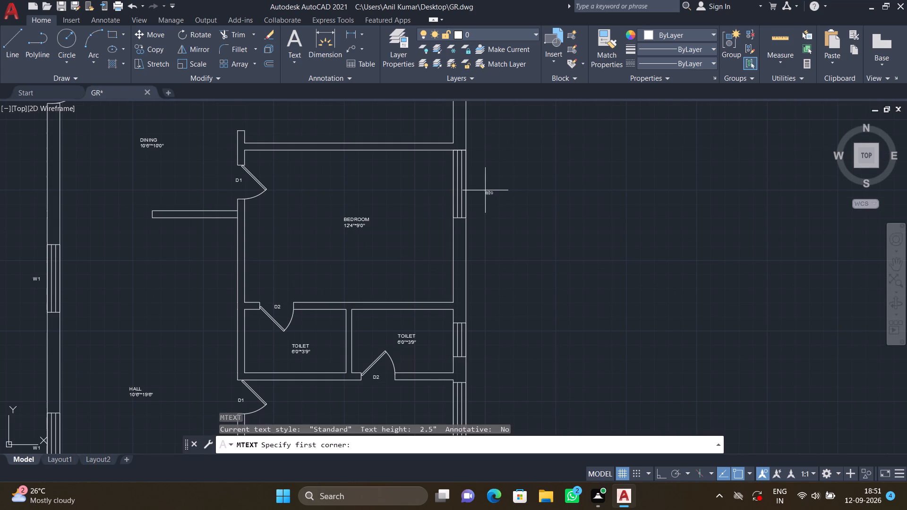
pyautogui.click(479, 179)
pyautogui.click(507, 197)
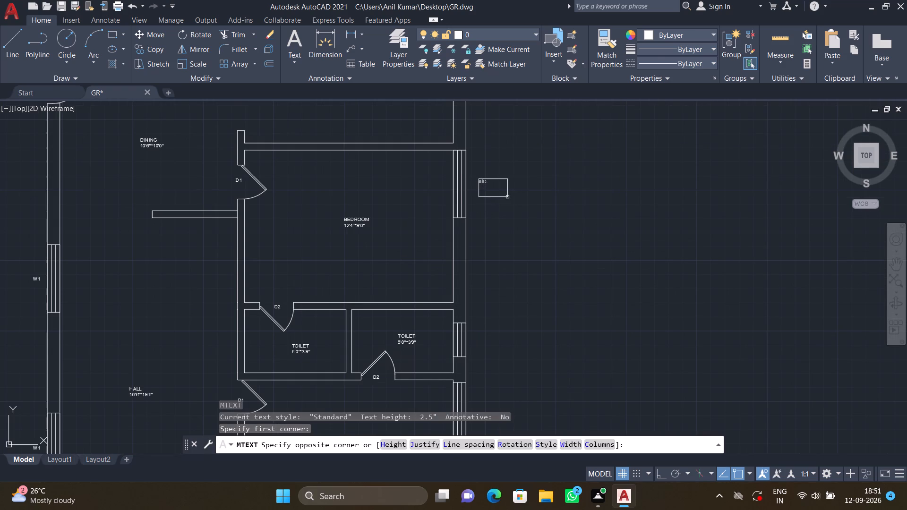
pyautogui.write('W1')
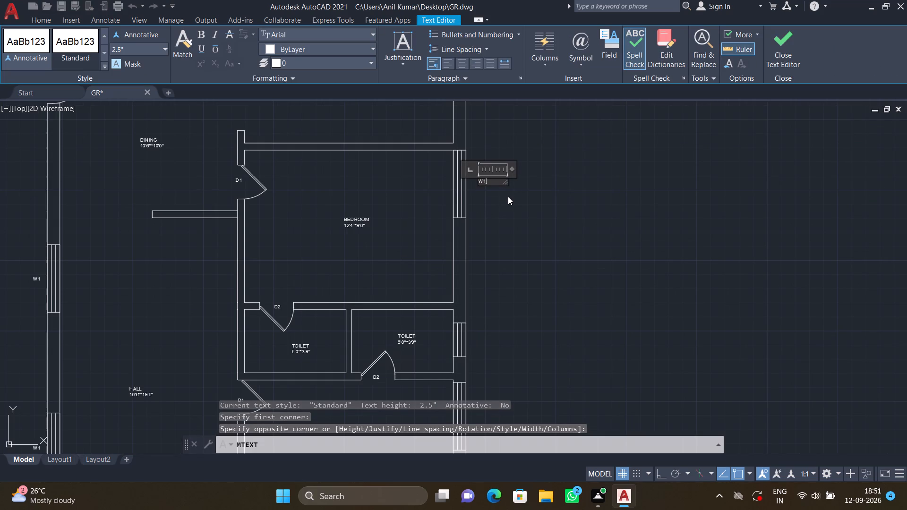
pyautogui.press('Return')
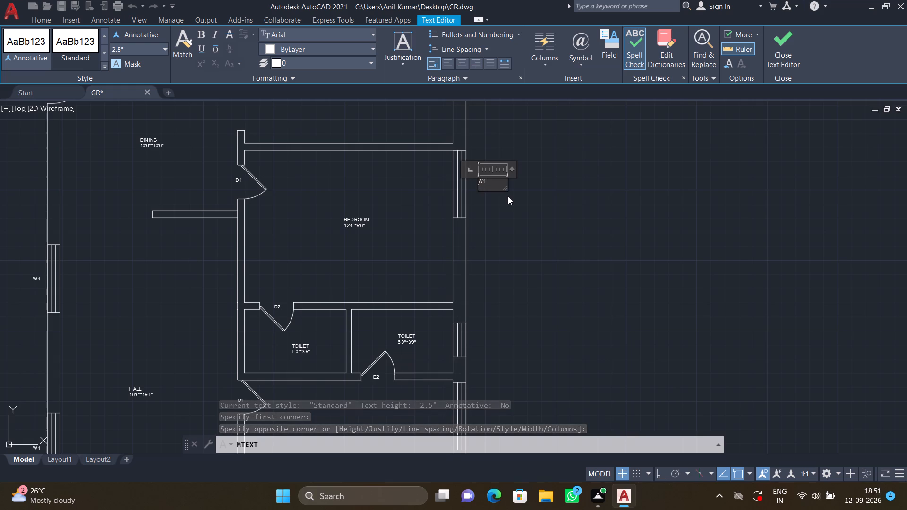
pyautogui.press('Escape')
pyautogui.click(479, 251)
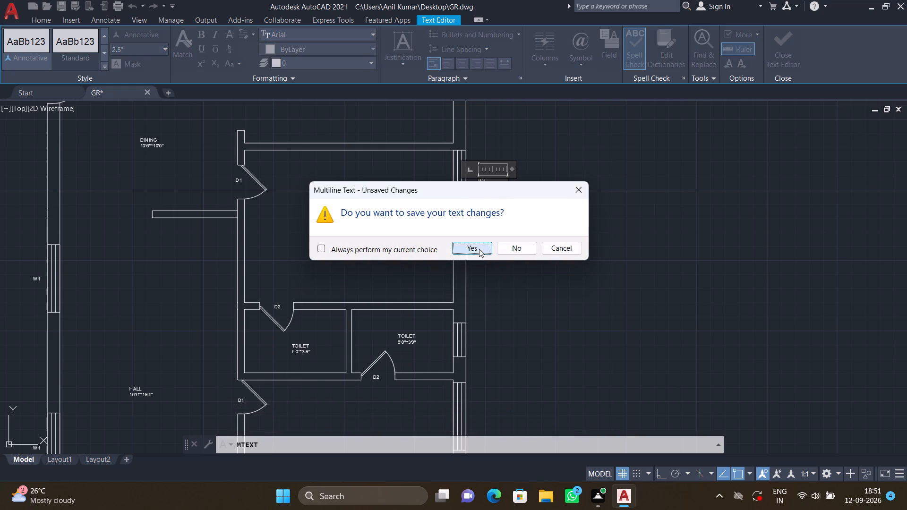
# Add a multiline text label, V, outside the window of the right toilet.
pyautogui.scroll(1, 481, 189)
pyautogui.scroll(-1, 483, 205)
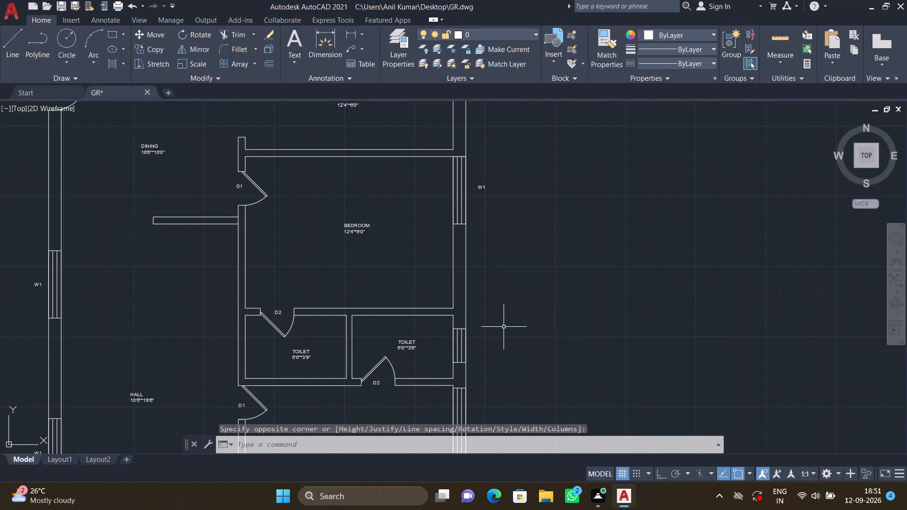
pyautogui.moveTo(501, 324); pyautogui.dragTo(475, 248, button='middle')
pyautogui.scroll(2, 439, 266)
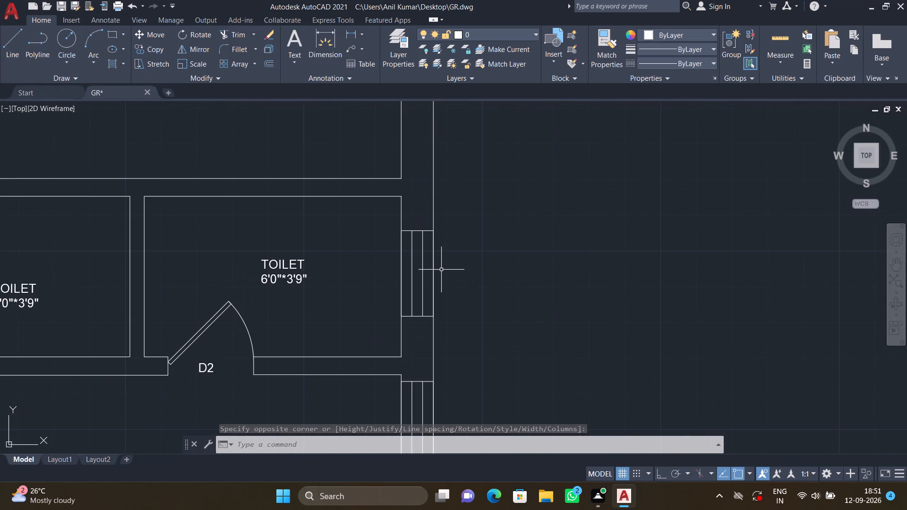
pyautogui.press('m')
pyautogui.press('t')
pyautogui.press('Return')
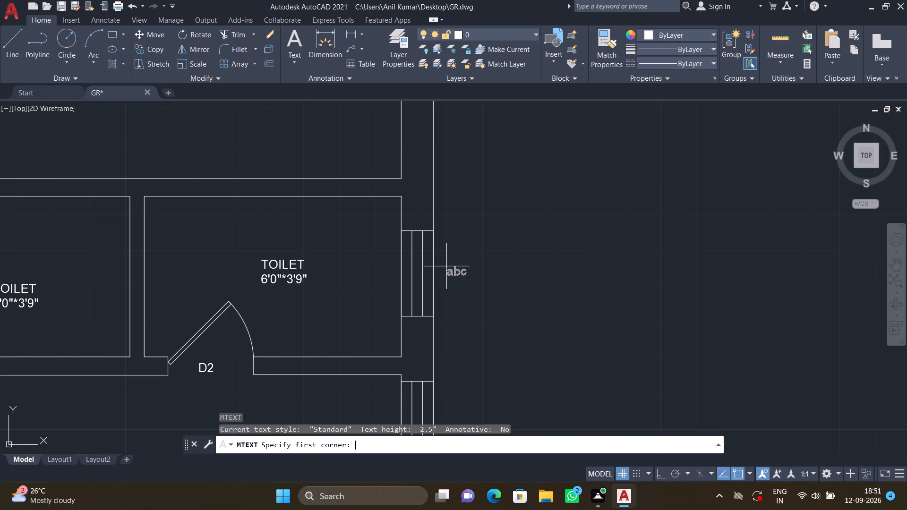
pyautogui.click(446, 281)
pyautogui.click(502, 244)
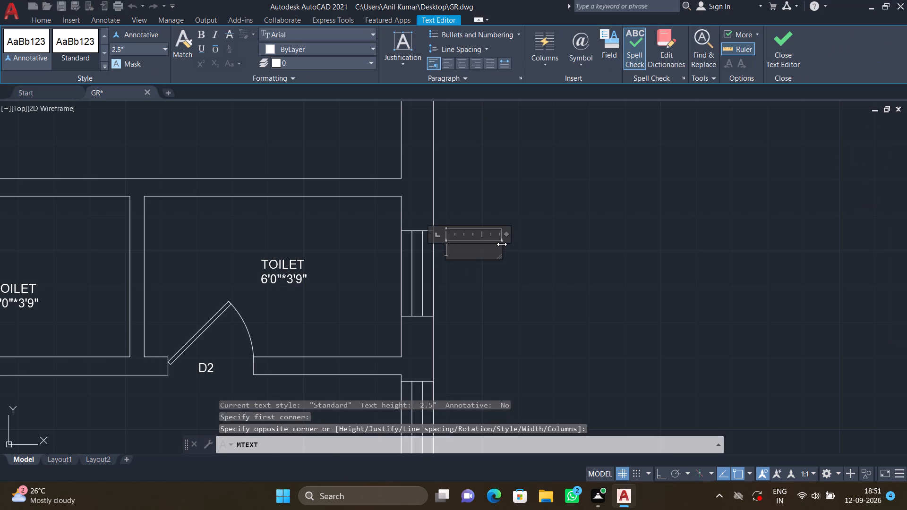
pyautogui.press('v')
pyautogui.press('Return')
pyautogui.press('Escape')
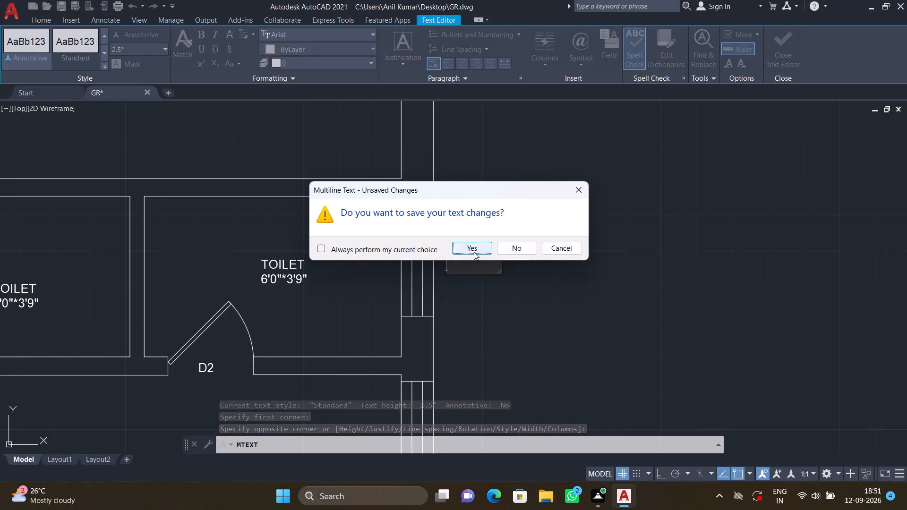
pyautogui.click(471, 249)
# Move the V label straight down to about the middle of the toilet window's height.
pyautogui.scroll(-1, 474, 270)
pyautogui.press('m')
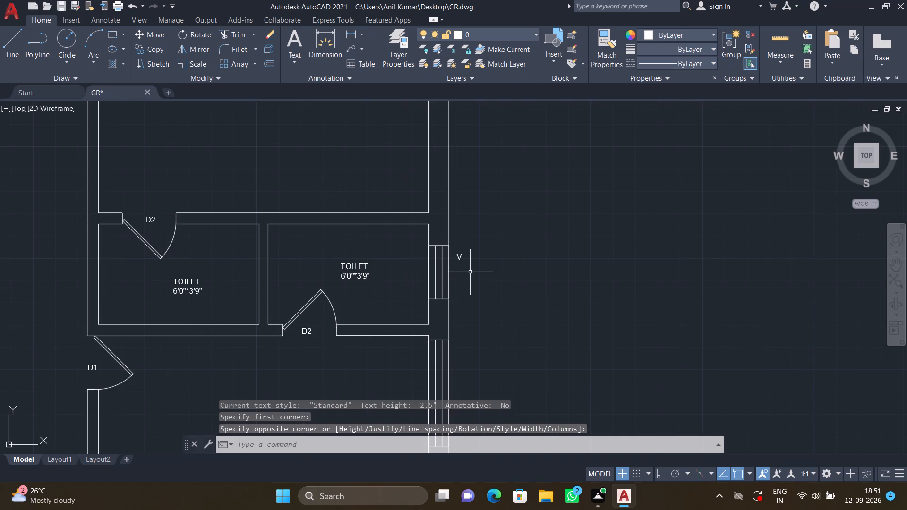
pyautogui.press('Return')
pyautogui.click(460, 258)
pyautogui.press('Return')
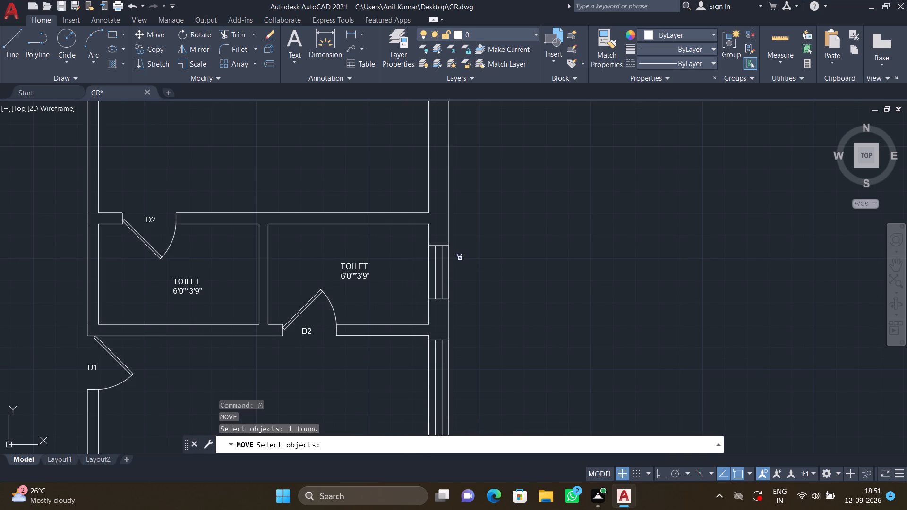
pyautogui.scroll(3, 459, 257)
pyautogui.moveTo(447, 245); pyautogui.dragTo(449, 258)
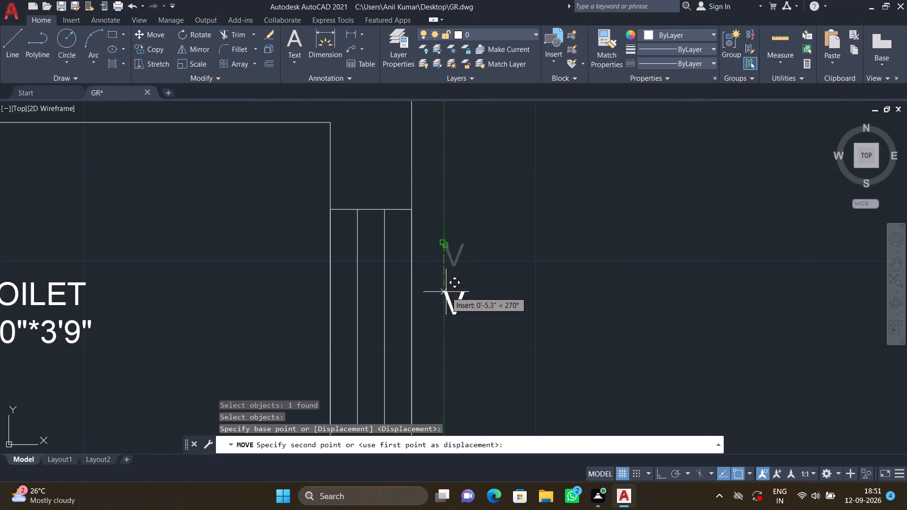
pyautogui.click(444, 311)
# Add a multiline text label, W1, outside the window of the lower 12'4"*10'0" bedroom.
pyautogui.scroll(-2, 453, 302)
pyautogui.scroll(-1, 468, 344)
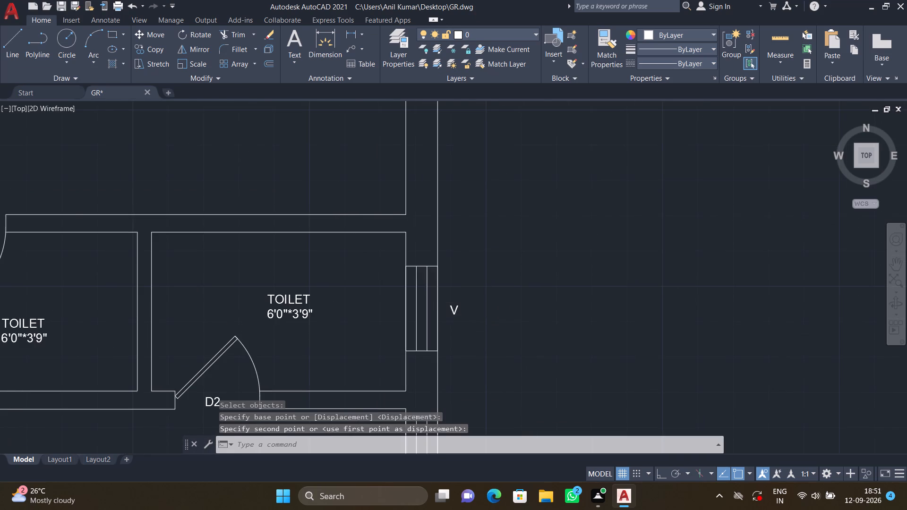
pyautogui.scroll(-1, 468, 344)
pyautogui.moveTo(466, 351); pyautogui.dragTo(432, 229, button='middle')
pyautogui.scroll(1, 433, 277)
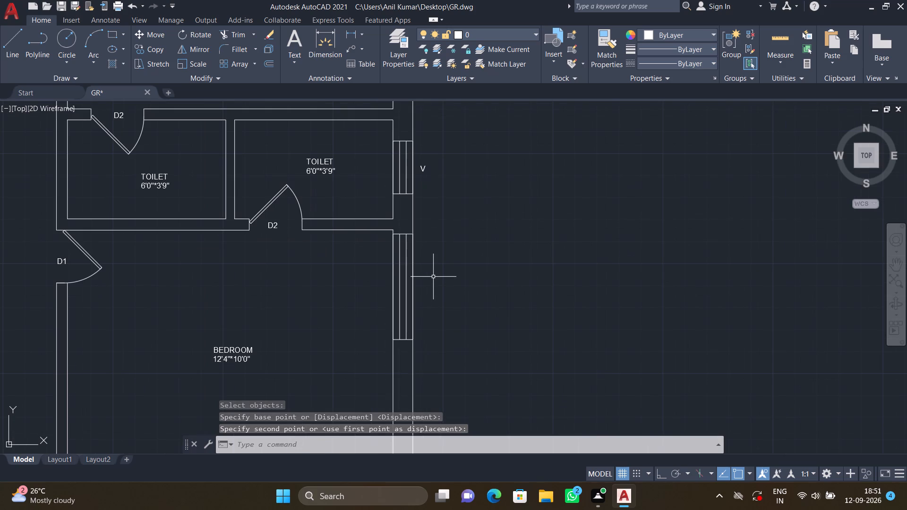
pyautogui.press('m')
pyautogui.press('t')
pyautogui.press('Return')
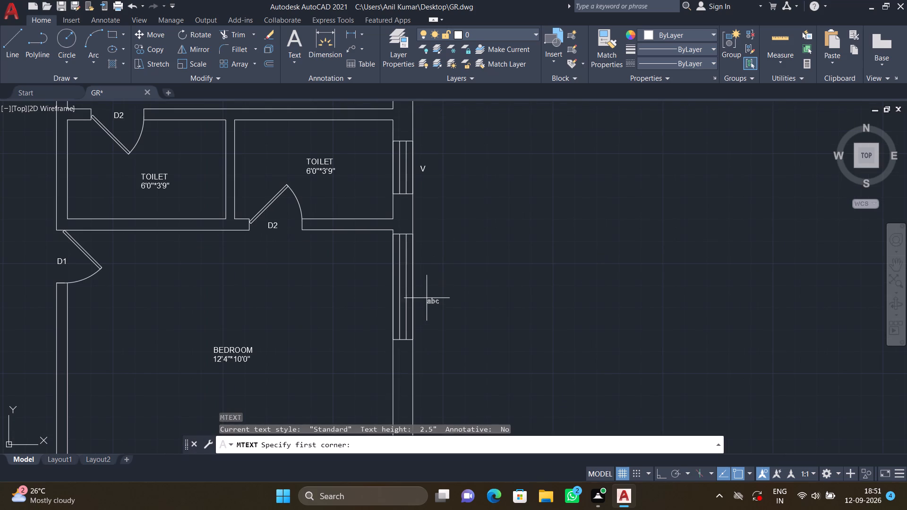
pyautogui.click(427, 298)
pyautogui.click(454, 257)
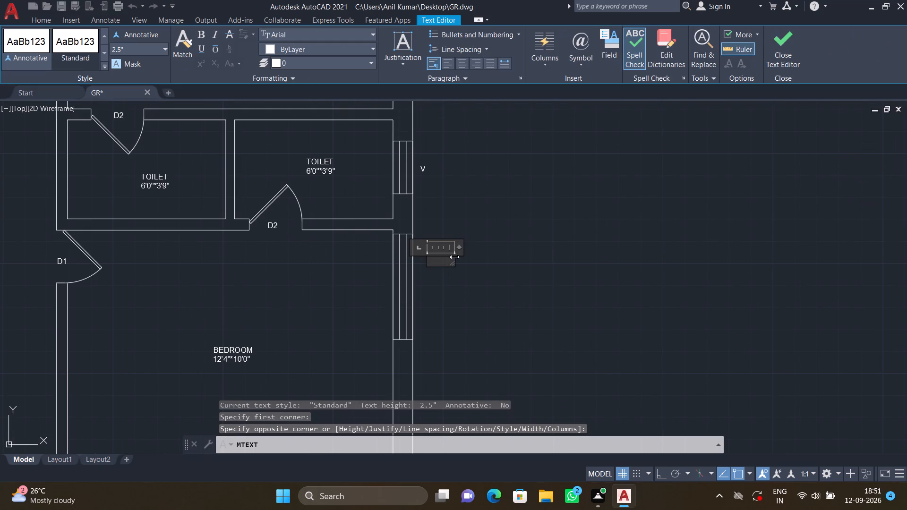
pyautogui.write('W1')
pyautogui.press('Return')
pyautogui.press('Escape')
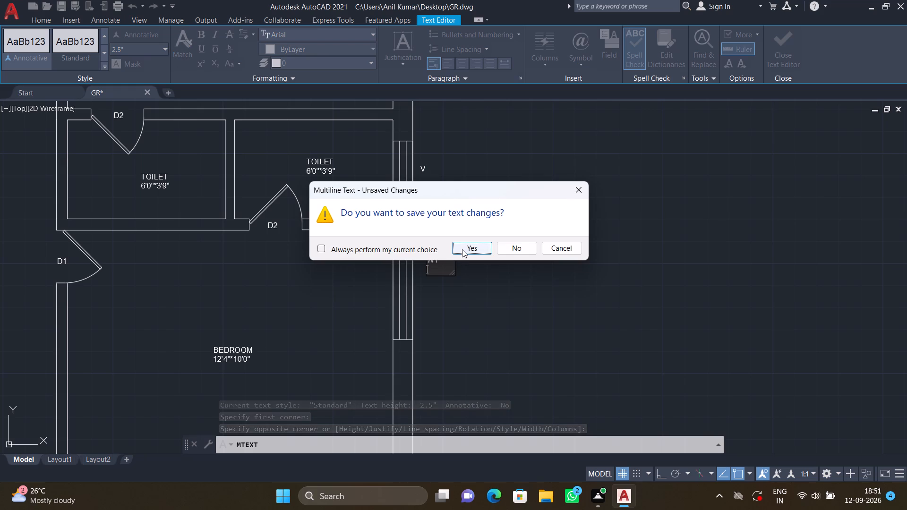
pyautogui.click(462, 249)
# Move the lower bedroom's W1 label down to about the middle of its window's height.
pyautogui.press('m')
pyautogui.press('Return')
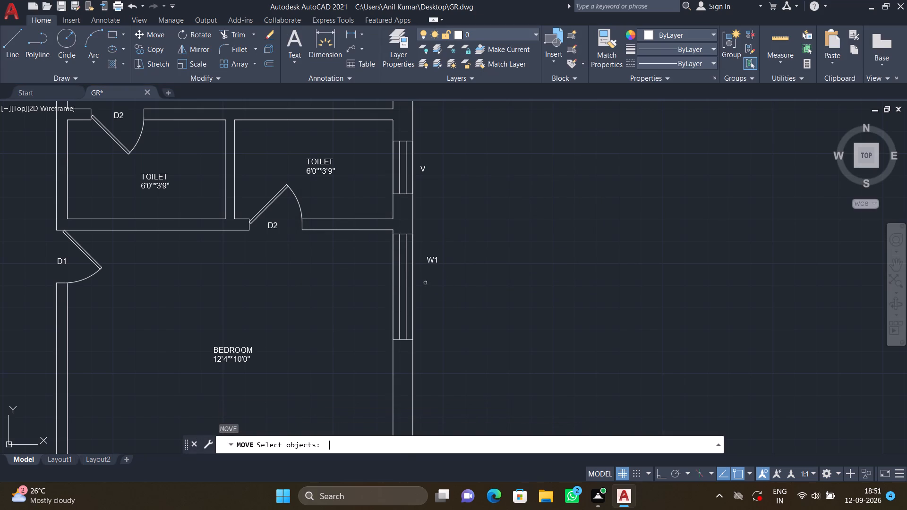
pyautogui.click(429, 256)
pyautogui.press('Return')
pyautogui.scroll(1, 428, 258)
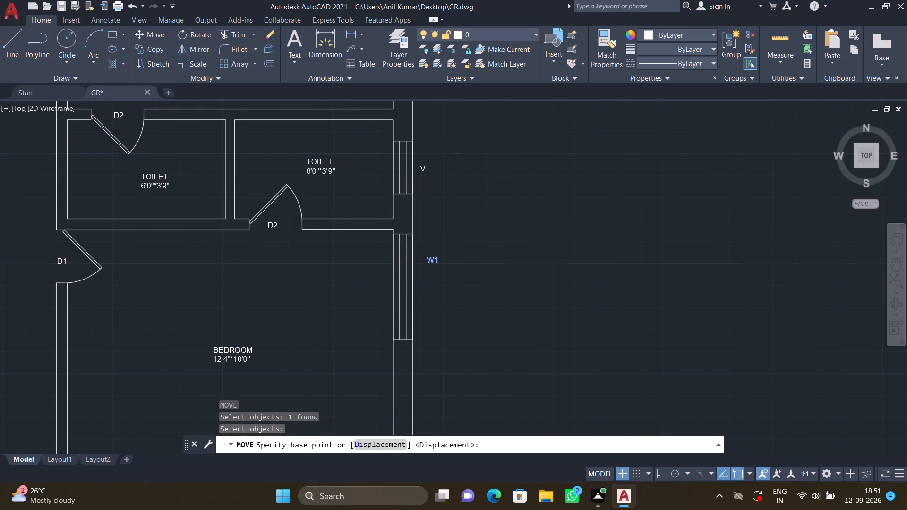
pyautogui.scroll(1, 428, 258)
pyautogui.moveTo(424, 255); pyautogui.dragTo(426, 287)
pyautogui.scroll(-3, 425, 295)
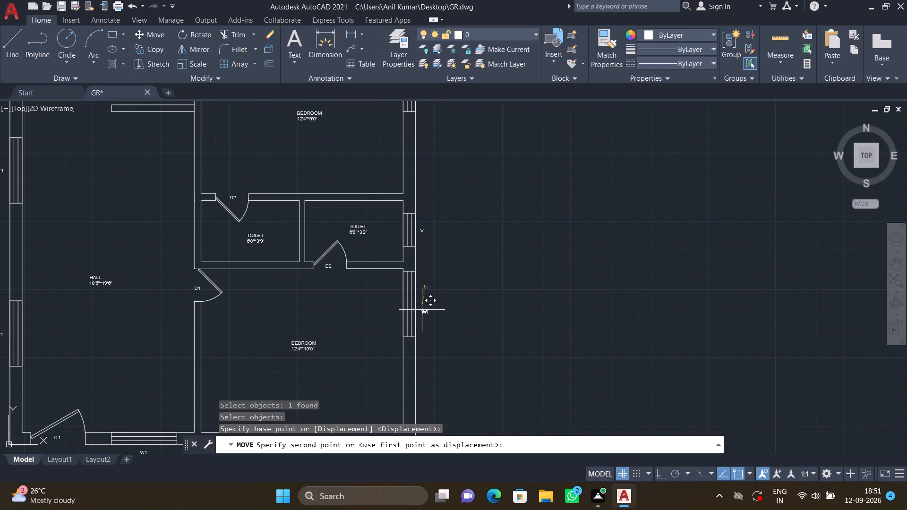
pyautogui.click(423, 301)
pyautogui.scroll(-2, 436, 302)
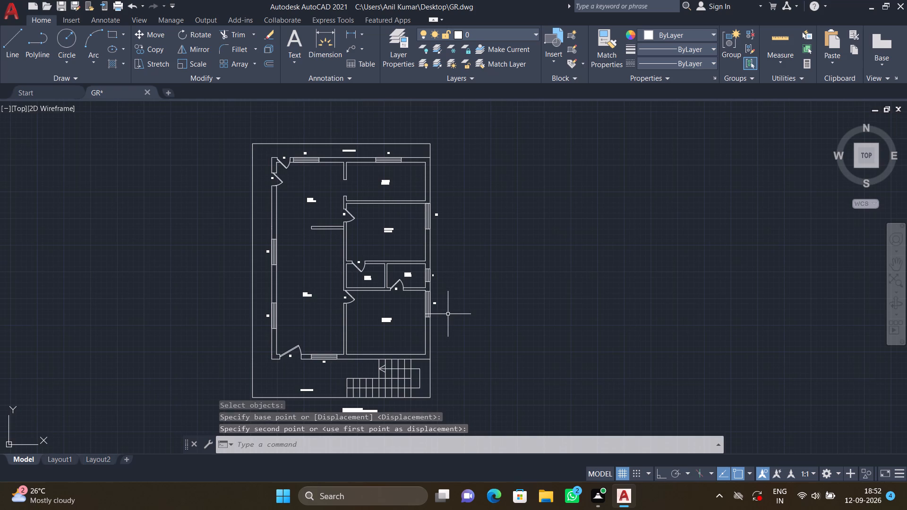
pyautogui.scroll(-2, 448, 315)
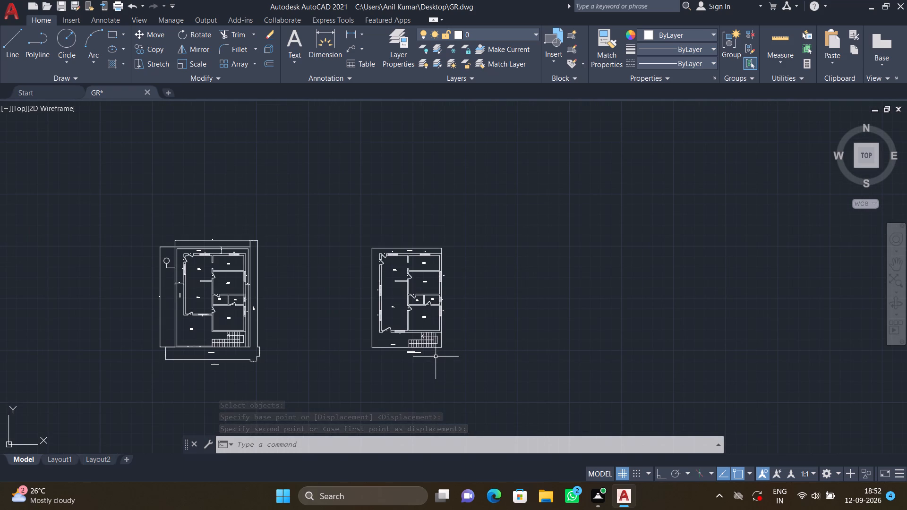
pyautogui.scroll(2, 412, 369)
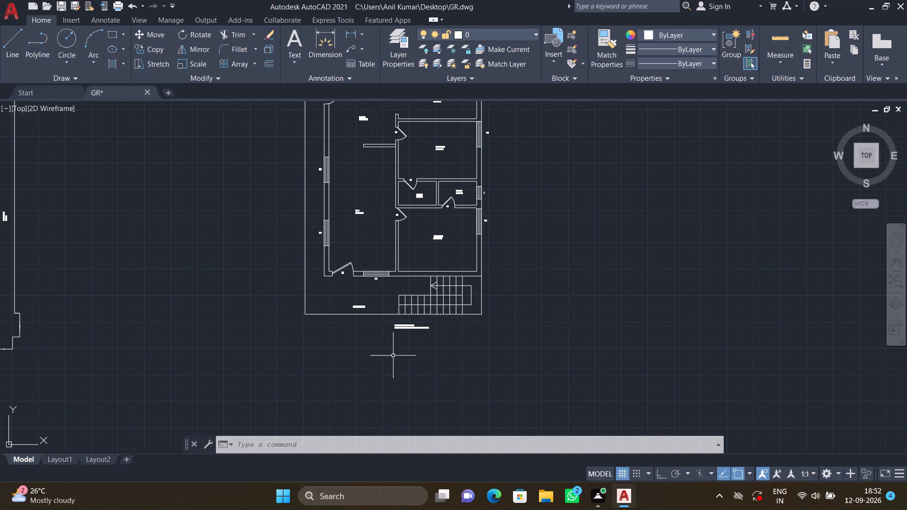
# Add a multiline text label, 3'0" BALCONY, in the strip left of the second plan's hall, between the two W1 windows.
pyautogui.moveTo(301, 187); pyautogui.dragTo(399, 212, button='middle')
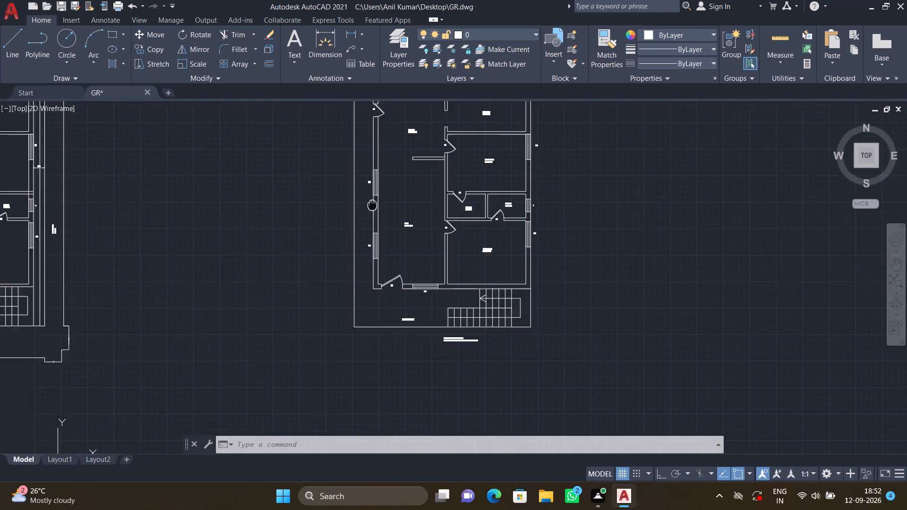
pyautogui.moveTo(399, 212); pyautogui.dragTo(420, 217, button='middle')
pyautogui.scroll(3, 425, 212)
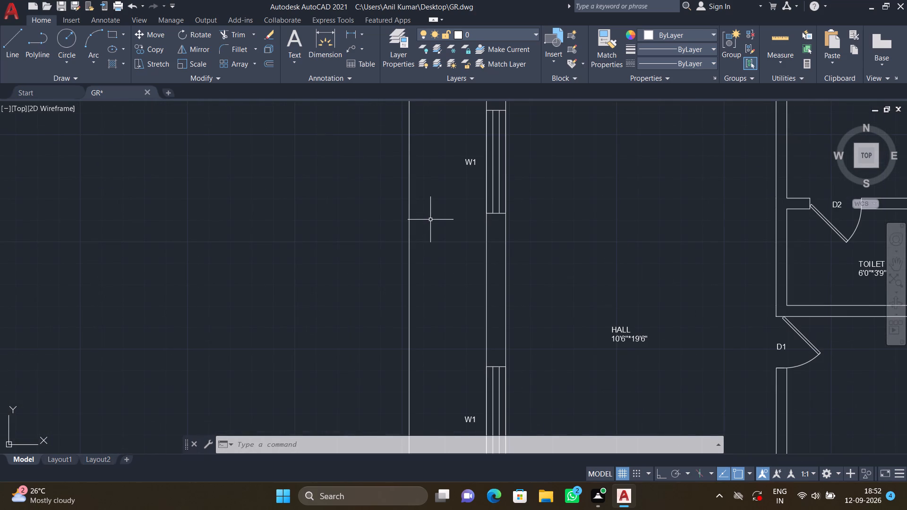
pyautogui.write('MT')
pyautogui.press('Return')
pyautogui.click(419, 235)
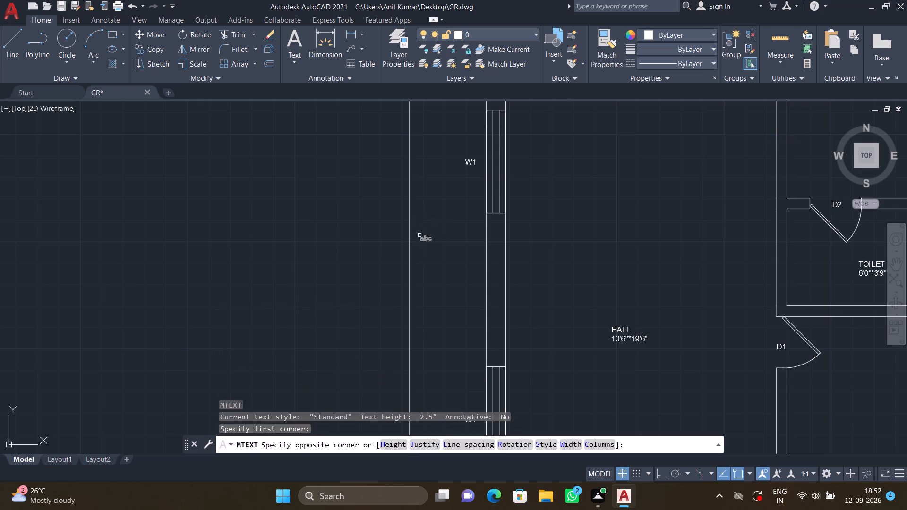
pyautogui.click(475, 306)
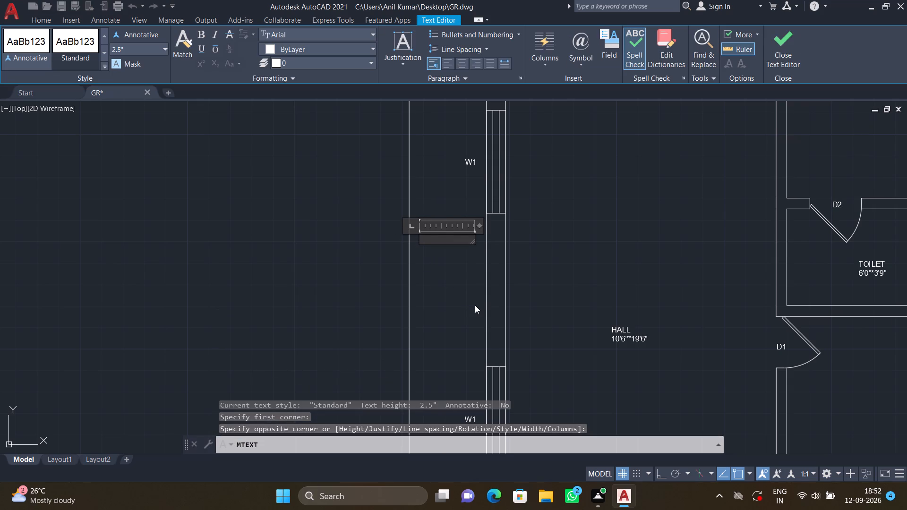
pyautogui.write("3'")
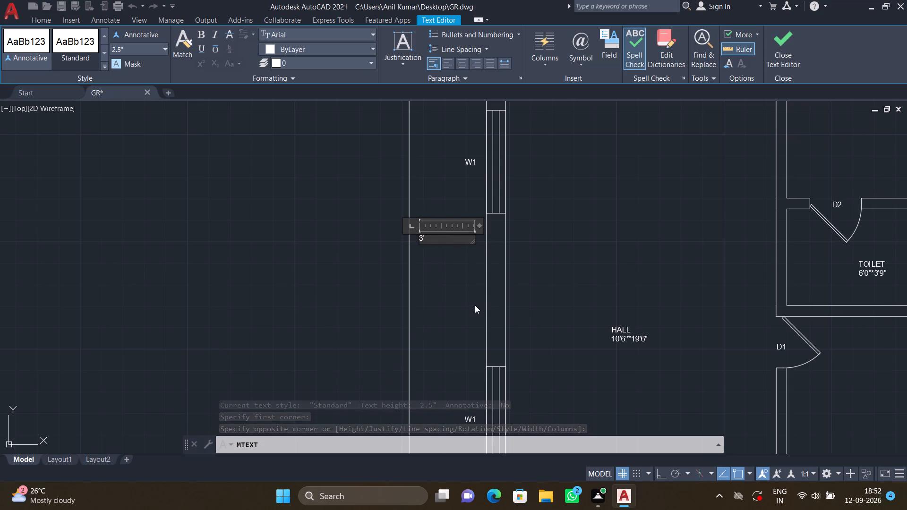
pyautogui.write('0"')
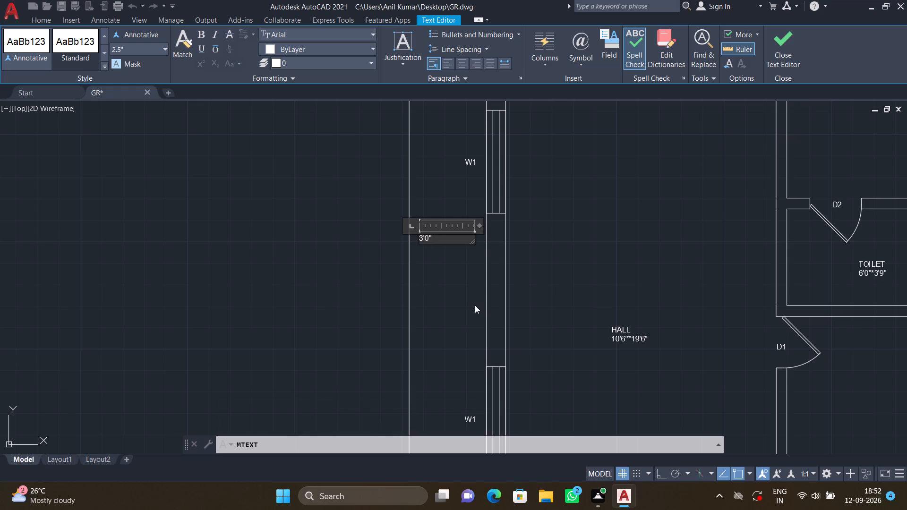
pyautogui.press('space')
pyautogui.press('space')
pyautogui.write('BA')
pyautogui.write('LCONY')
pyautogui.press('Return')
pyautogui.press('Escape')
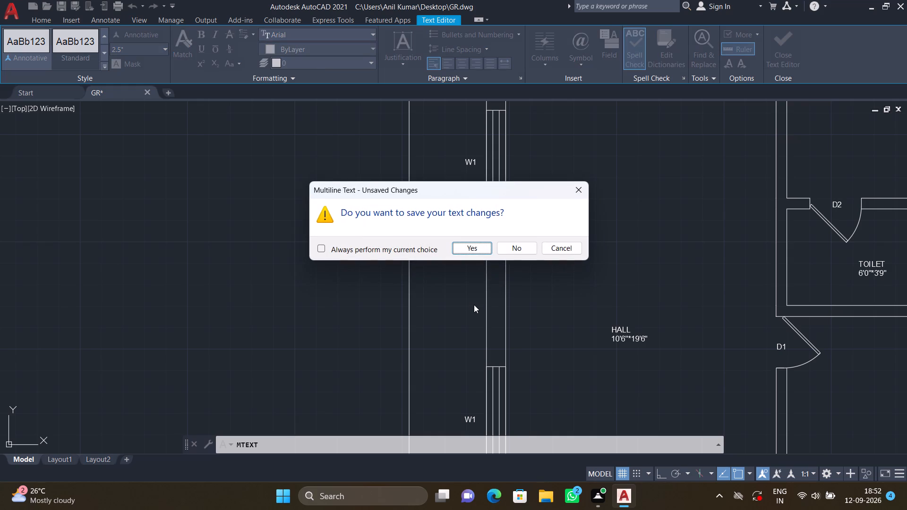
pyautogui.click(468, 250)
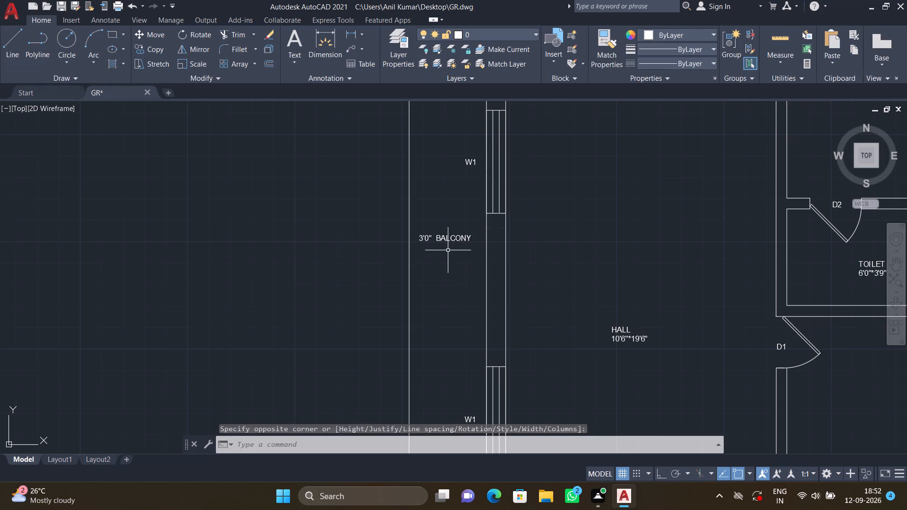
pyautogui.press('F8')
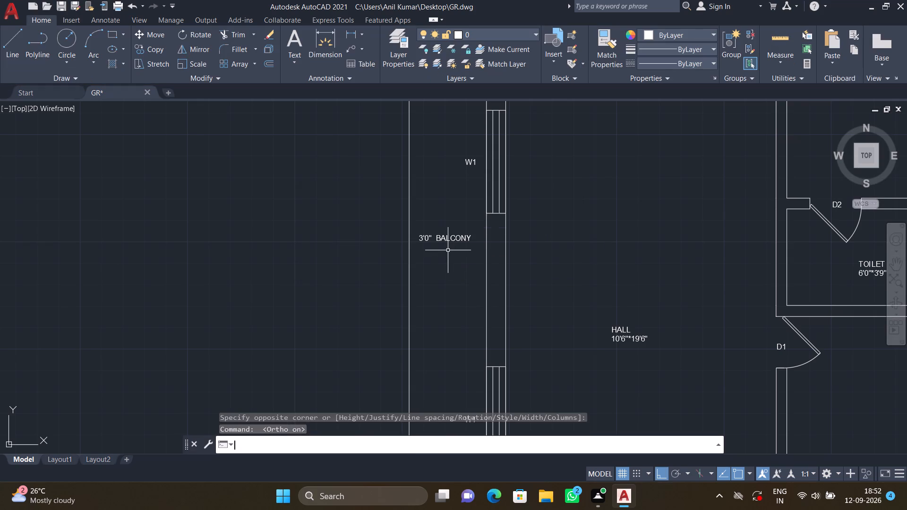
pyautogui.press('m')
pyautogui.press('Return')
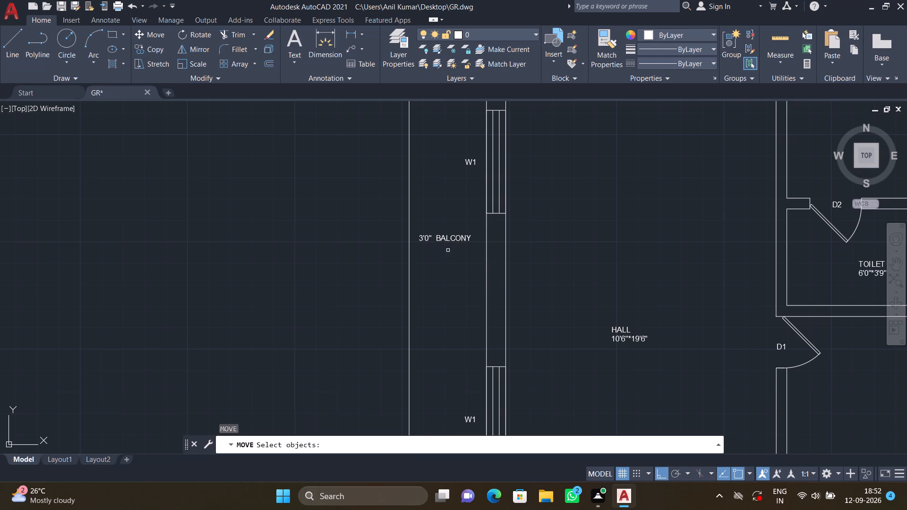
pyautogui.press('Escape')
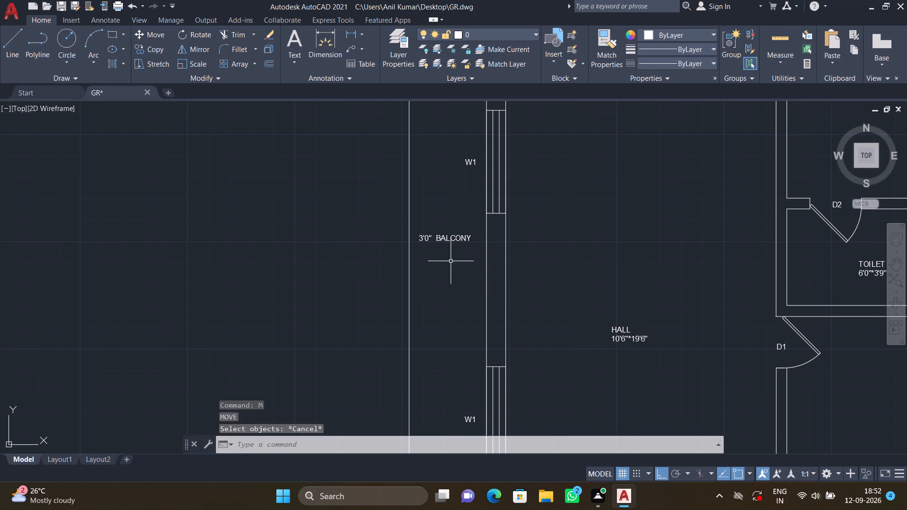
# Rotate the 3'0" BALCONY label by 90° so it reads vertically along the balcony strip.
pyautogui.press('r')
pyautogui.press('o')
pyautogui.press('Return')
pyautogui.click(445, 235)
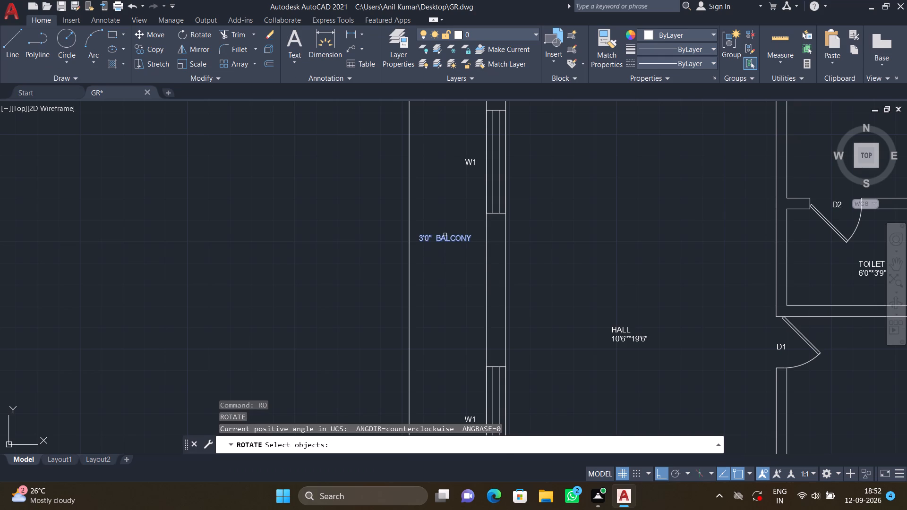
pyautogui.press('Return')
pyautogui.click(422, 235)
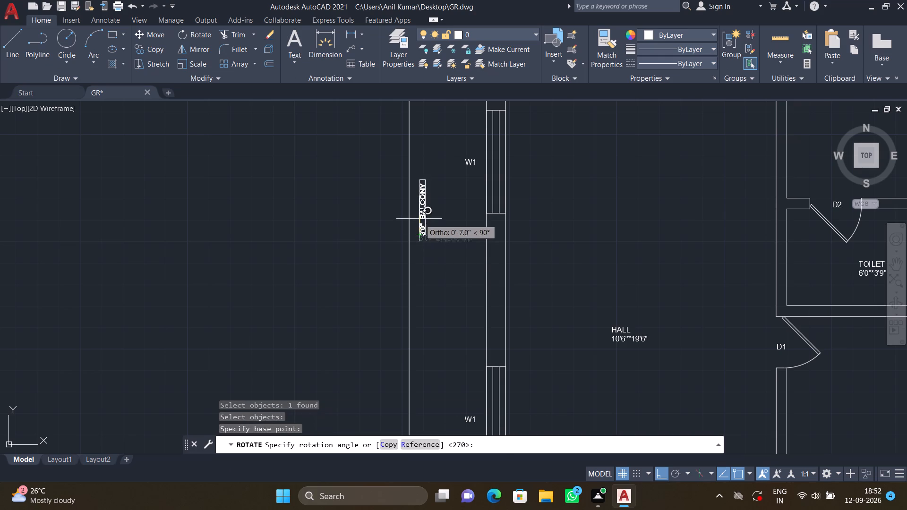
pyautogui.click(418, 214)
# Move the vertical 3'0" BALCONY label toward the middle of the balcony strip, beside the hall's upper W1 label.
pyautogui.press('m')
pyautogui.press('Return')
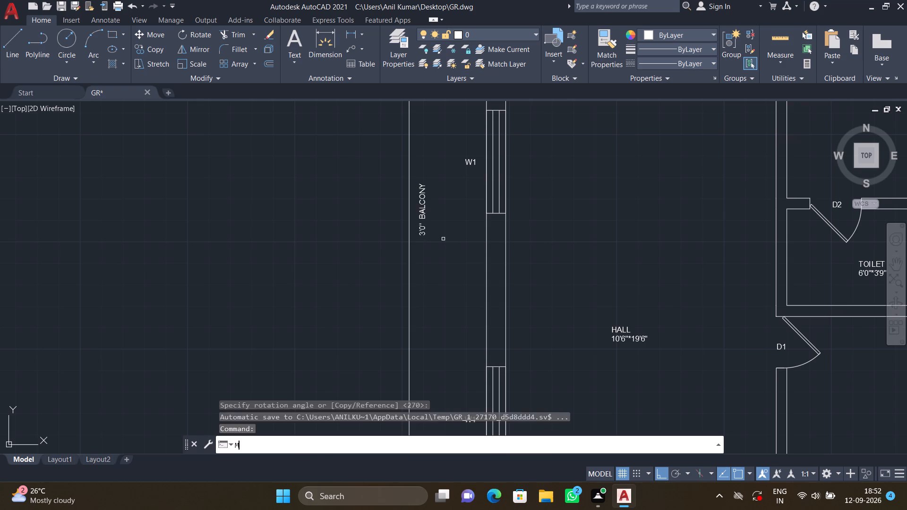
pyautogui.click(424, 231)
pyautogui.press('Return')
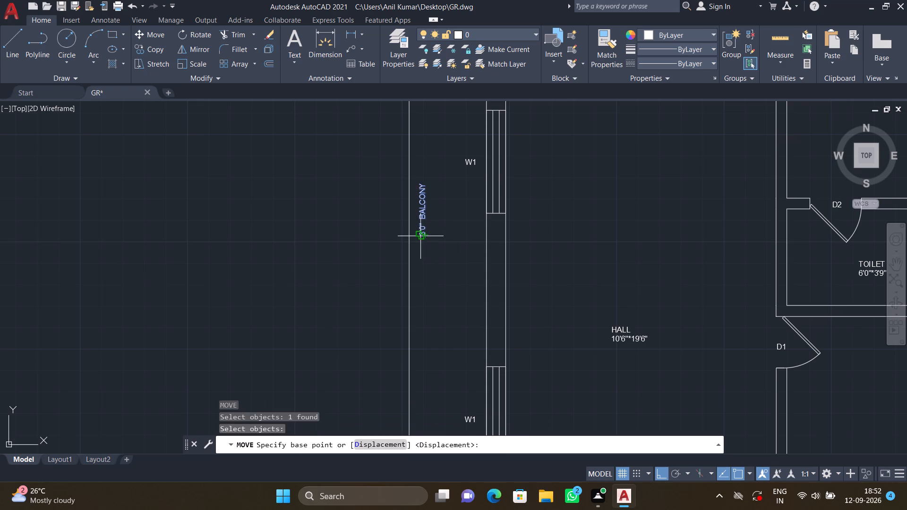
pyautogui.moveTo(420, 236); pyautogui.dragTo(440, 248)
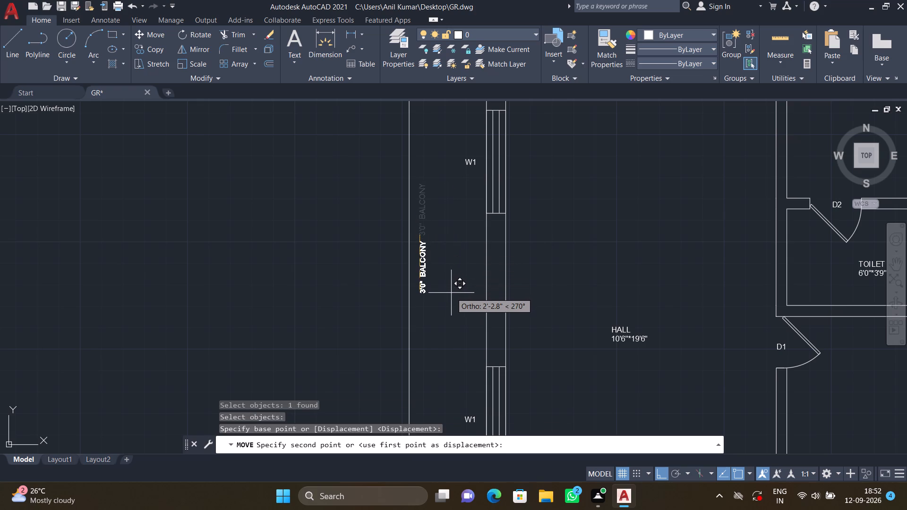
pyautogui.press('F8')
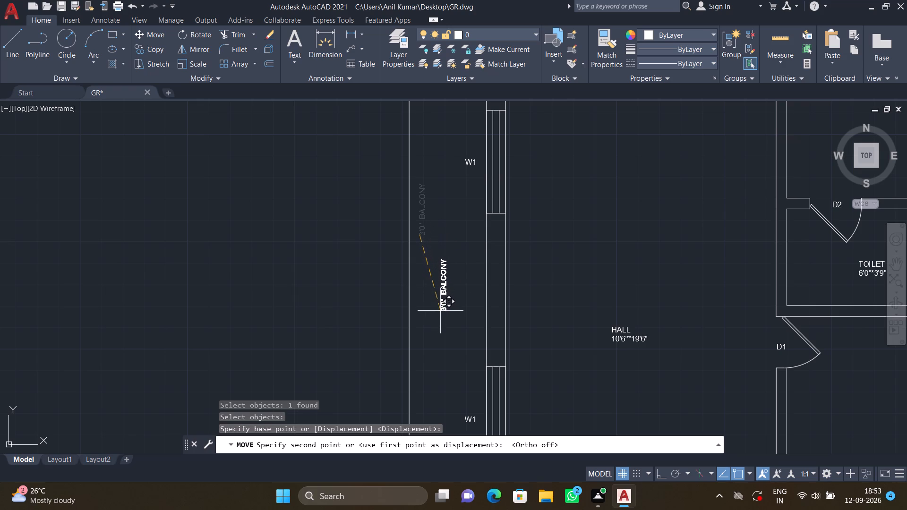
pyautogui.scroll(-3, 441, 310)
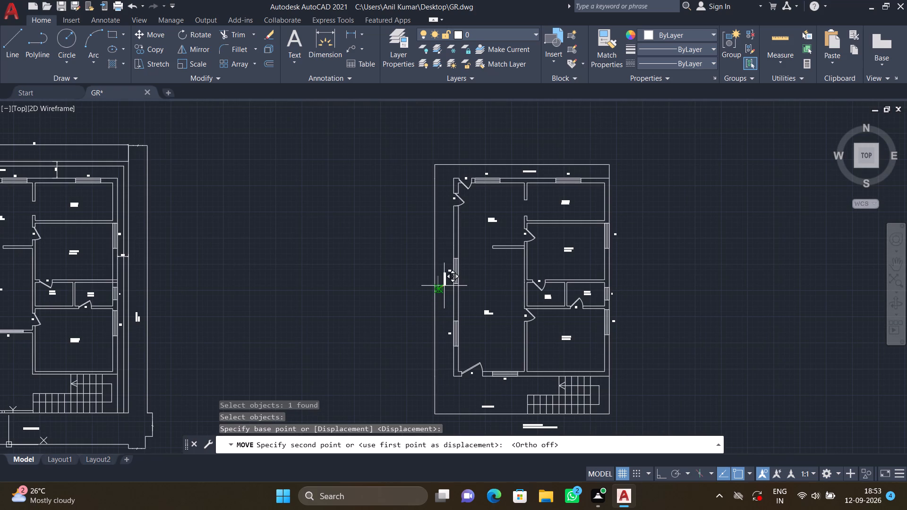
pyautogui.scroll(3, 444, 283)
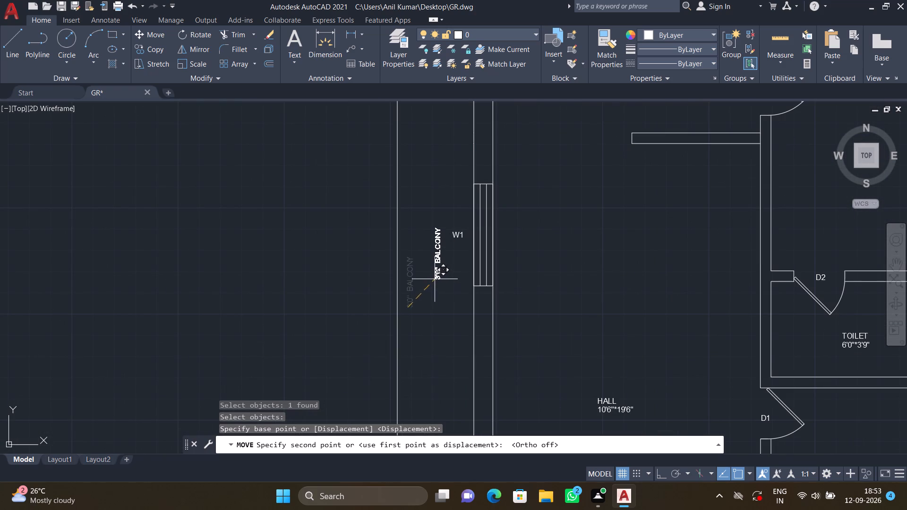
pyautogui.click(428, 266)
# Move the entire second floor plan with its labels and title horizontally left, closer to the existing plan.
pyautogui.scroll(-3, 437, 288)
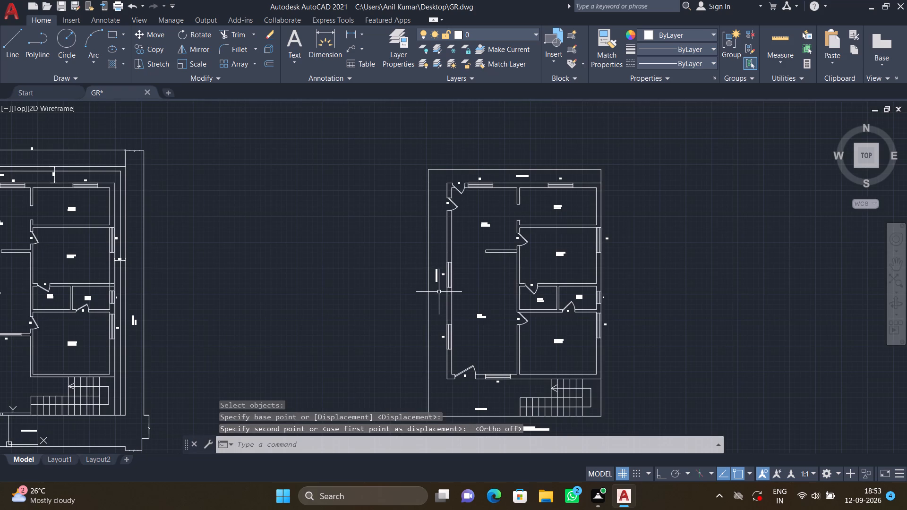
pyautogui.scroll(-2, 439, 292)
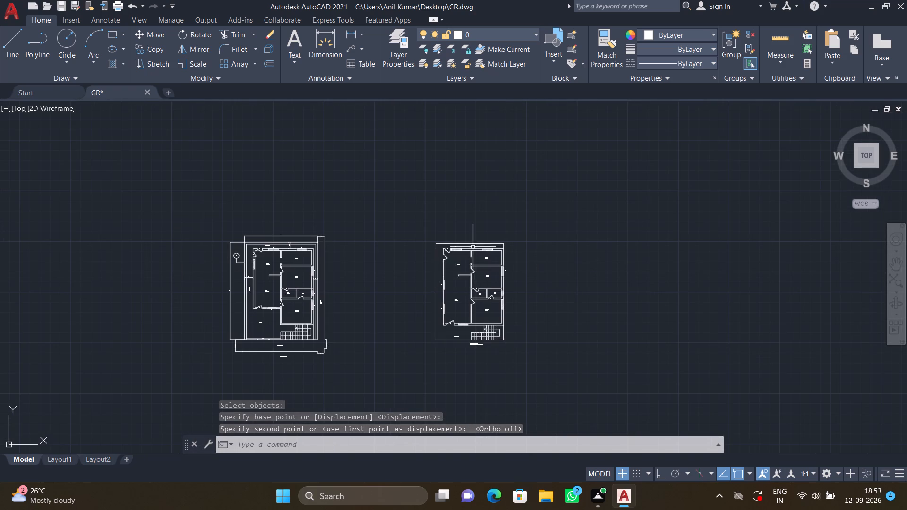
pyautogui.scroll(4, 473, 246)
pyautogui.scroll(-5, 472, 249)
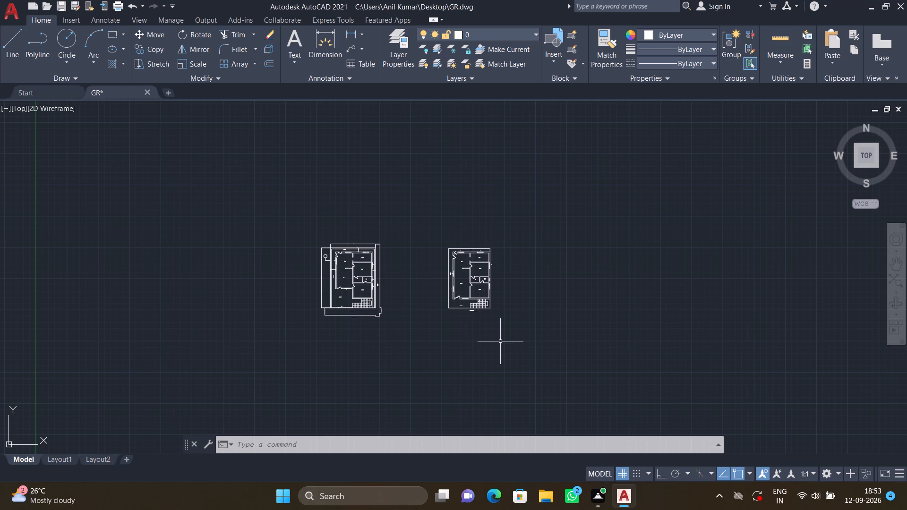
pyautogui.moveTo(505, 337); pyautogui.dragTo(503, 331)
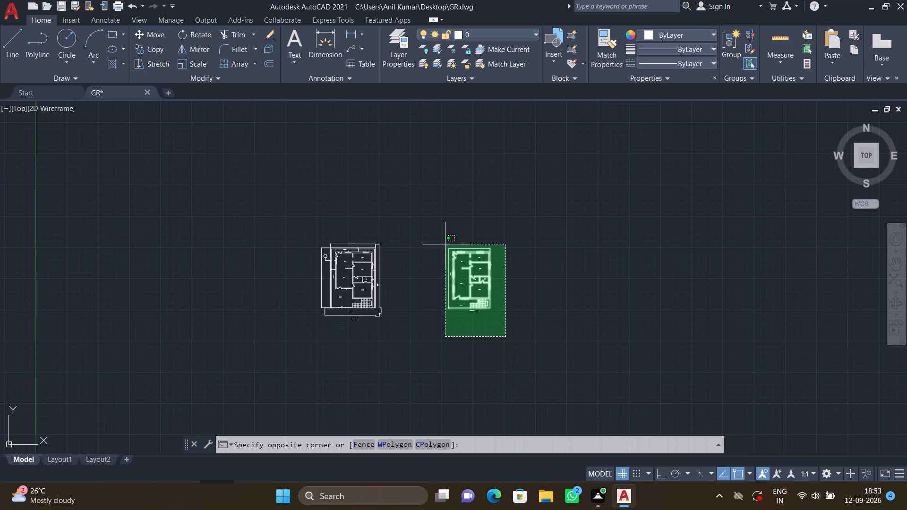
pyautogui.click(437, 239)
pyautogui.press('Return')
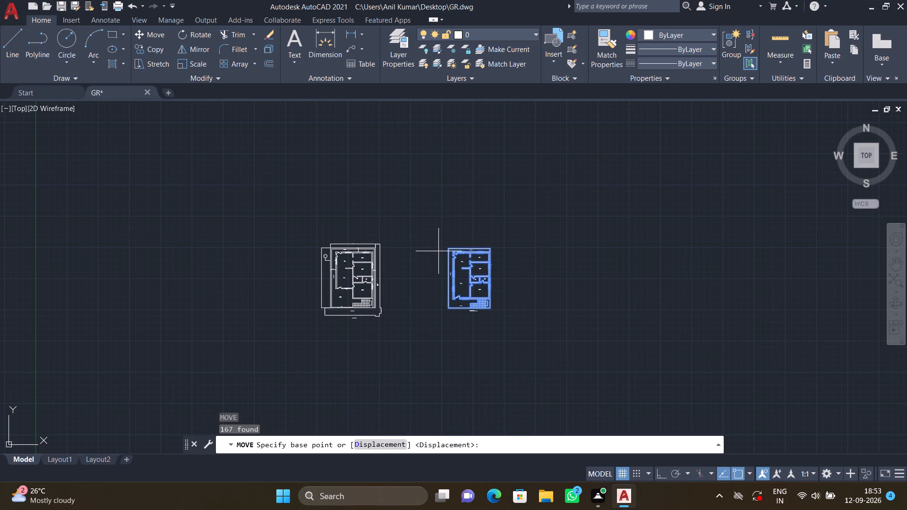
pyautogui.scroll(2, 444, 310)
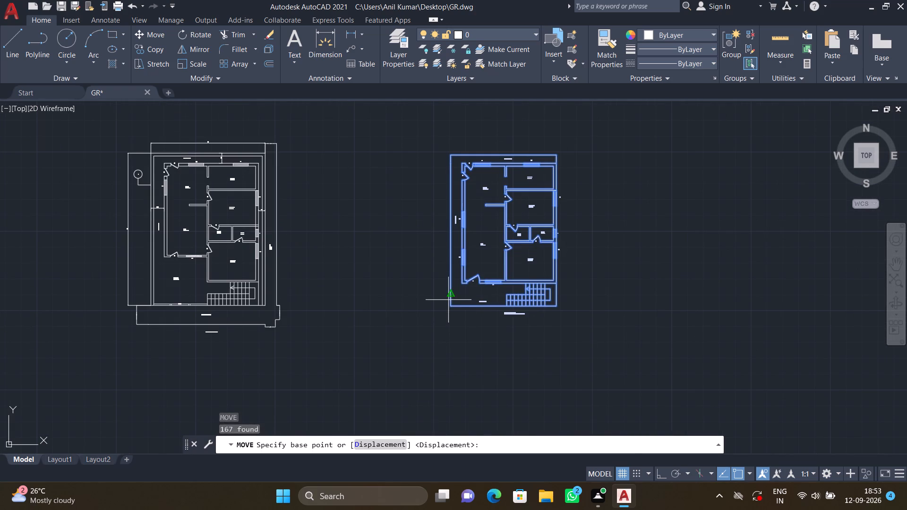
pyautogui.click(453, 308)
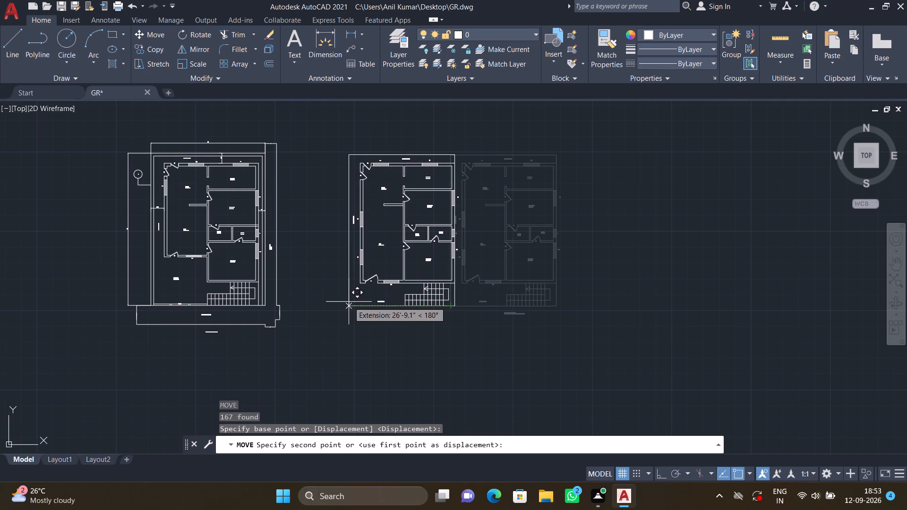
pyautogui.click(345, 304)
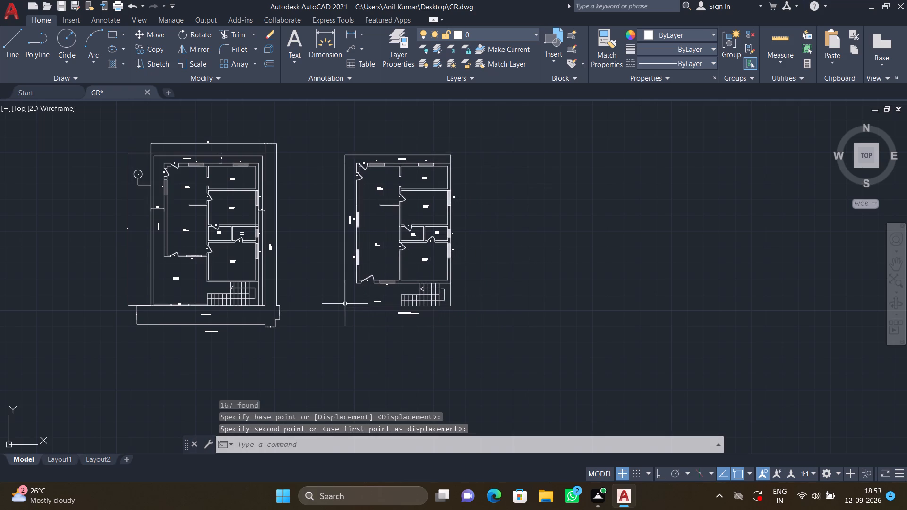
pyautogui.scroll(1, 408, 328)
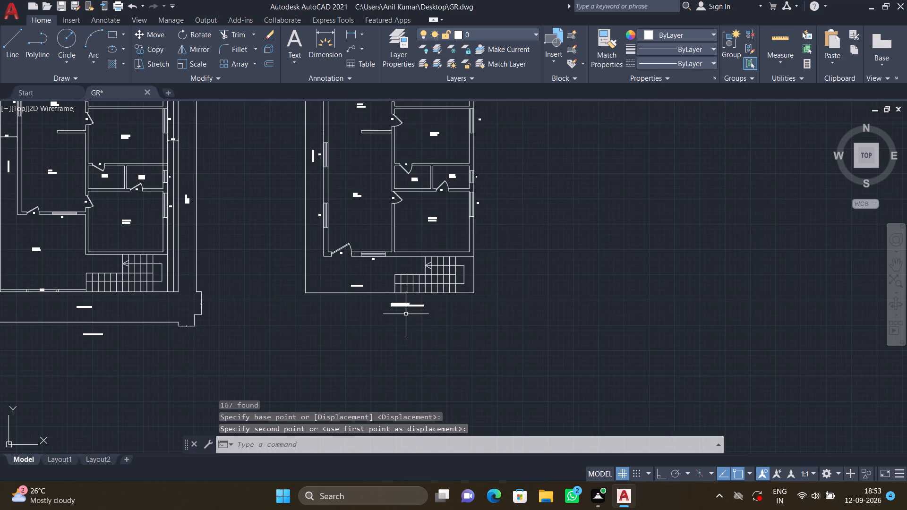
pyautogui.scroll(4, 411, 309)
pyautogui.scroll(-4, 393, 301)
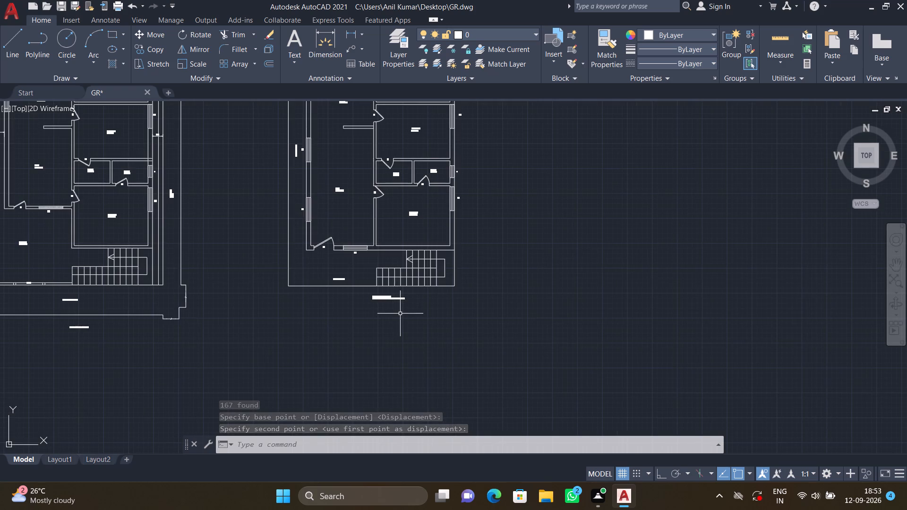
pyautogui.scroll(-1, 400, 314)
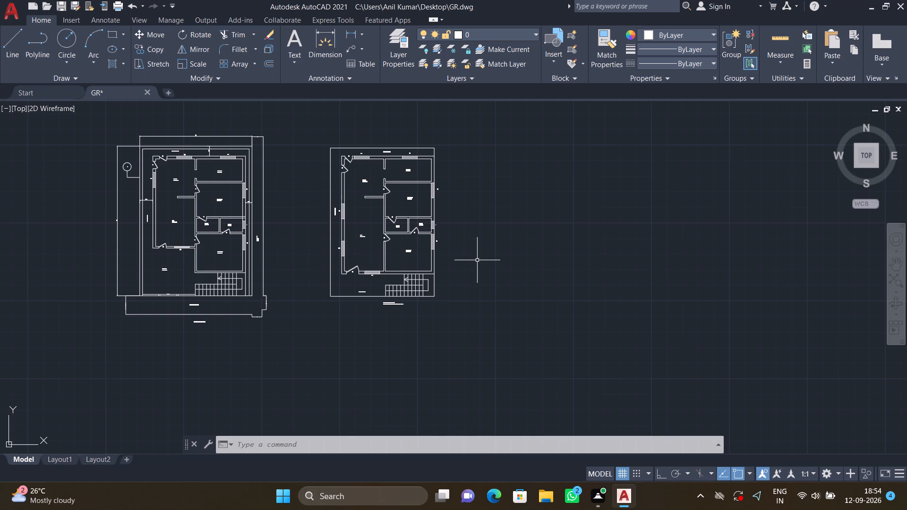
# Draw an L-shaped leader outside the second plan's kitchen wall: a horizontal line about 3'-2" long, then a short vertical line upward.
pyautogui.scroll(-1, 425, 160)
pyautogui.moveTo(427, 161); pyautogui.dragTo(438, 204, button='middle')
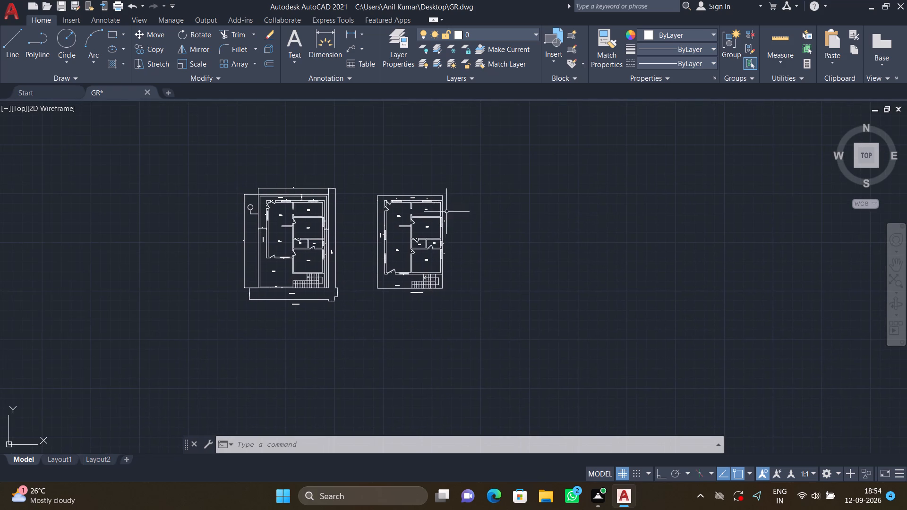
pyautogui.scroll(3, 446, 208)
pyautogui.press('l')
pyautogui.press('Return')
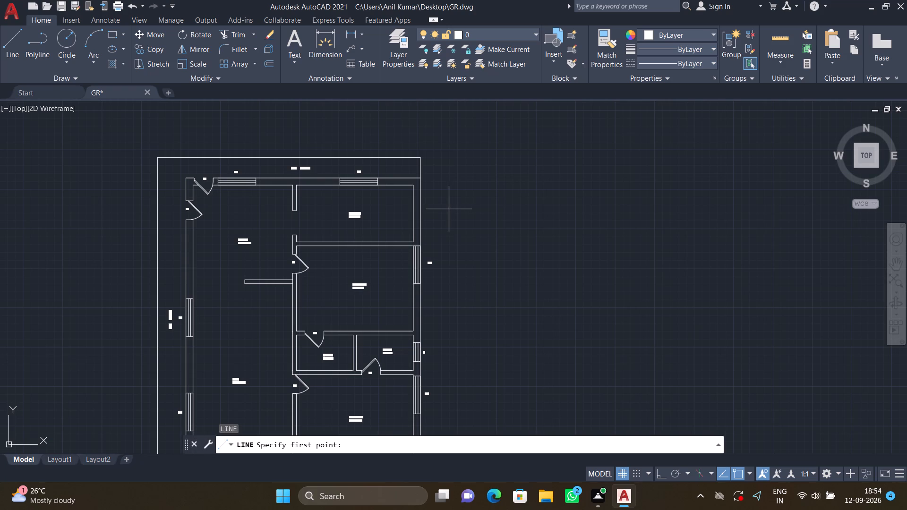
pyautogui.scroll(1, 439, 216)
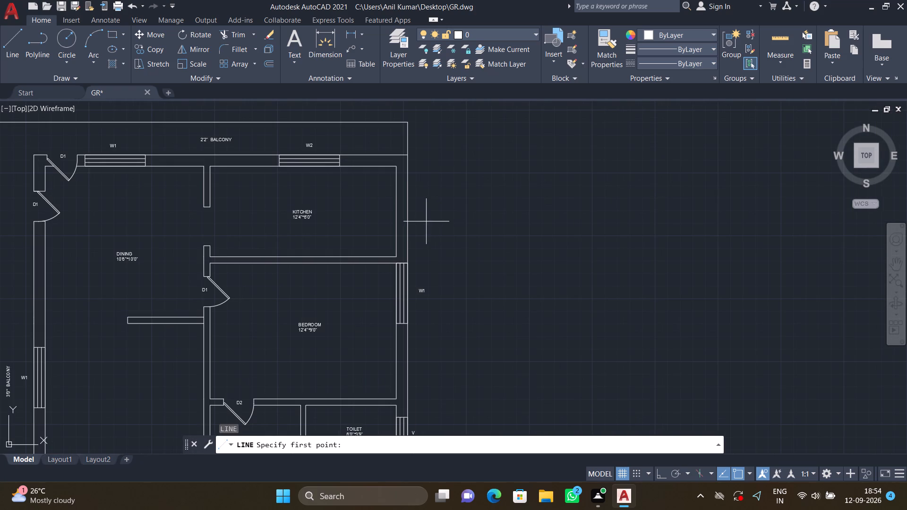
pyautogui.click(420, 217)
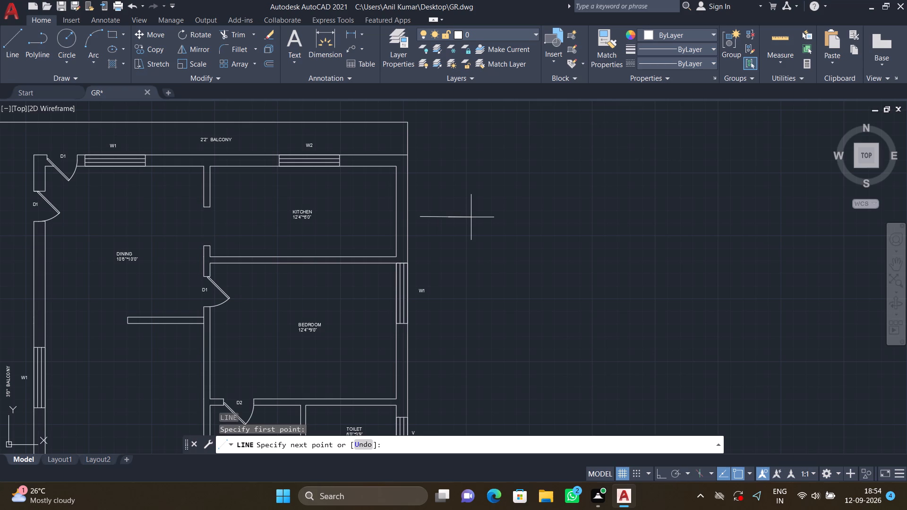
pyautogui.press('F8')
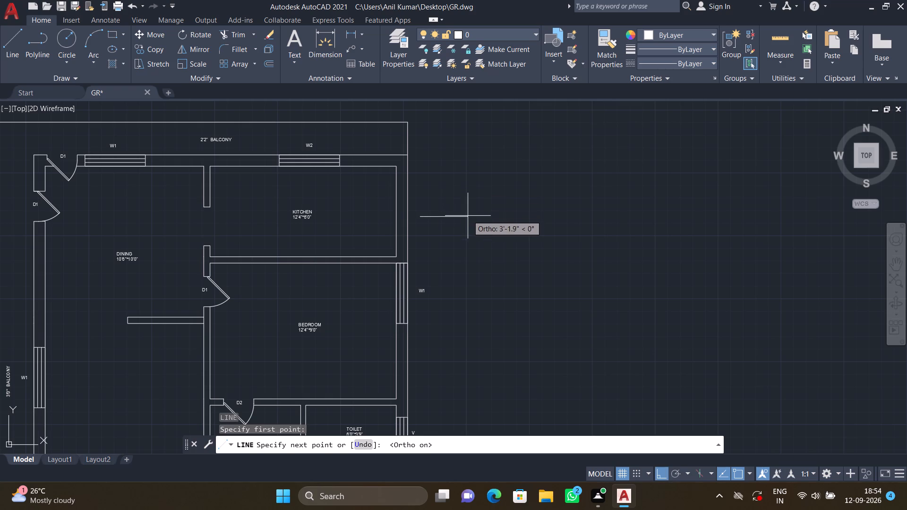
pyautogui.click(468, 216)
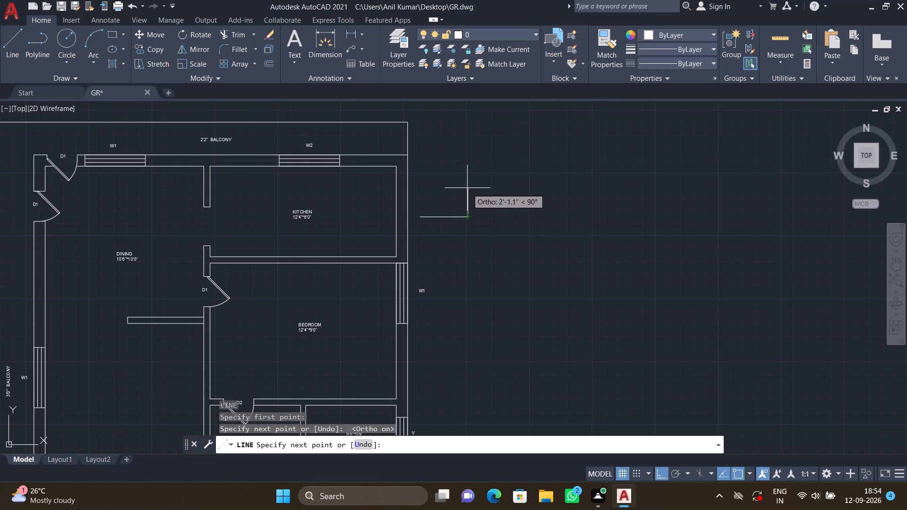
pyautogui.click(467, 196)
pyautogui.press('Return')
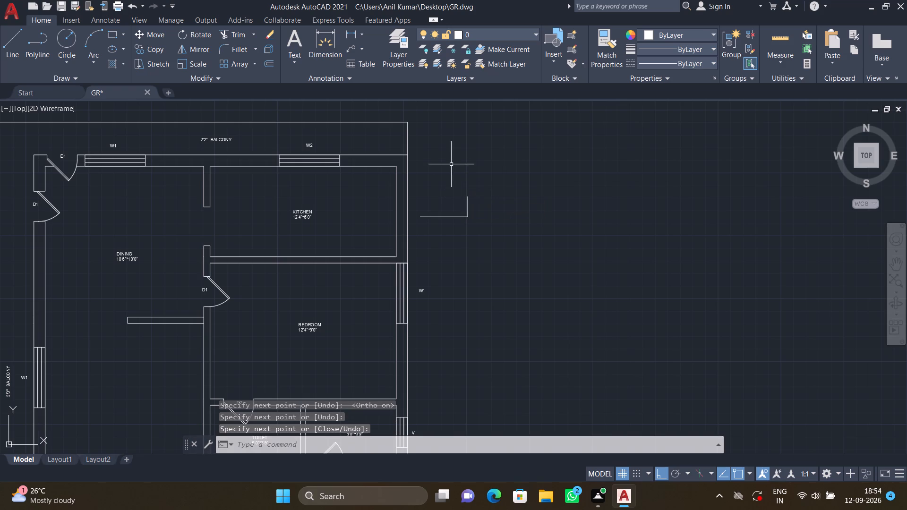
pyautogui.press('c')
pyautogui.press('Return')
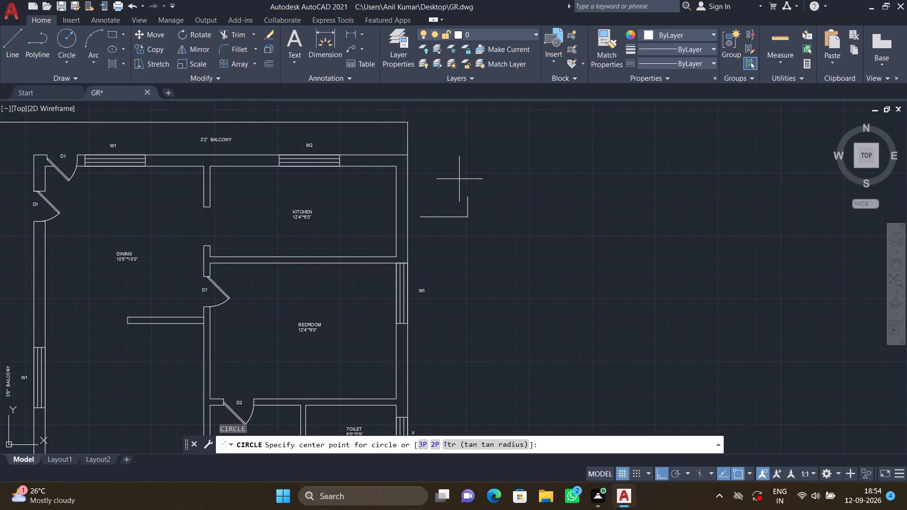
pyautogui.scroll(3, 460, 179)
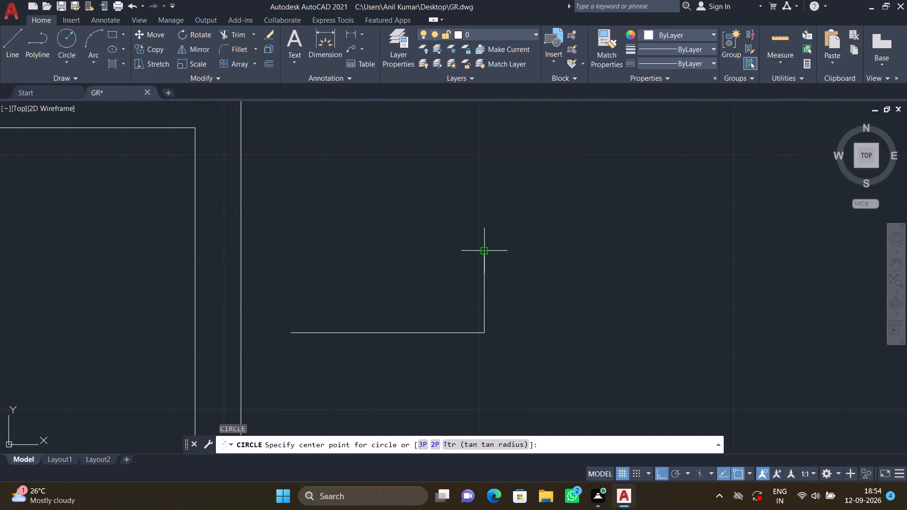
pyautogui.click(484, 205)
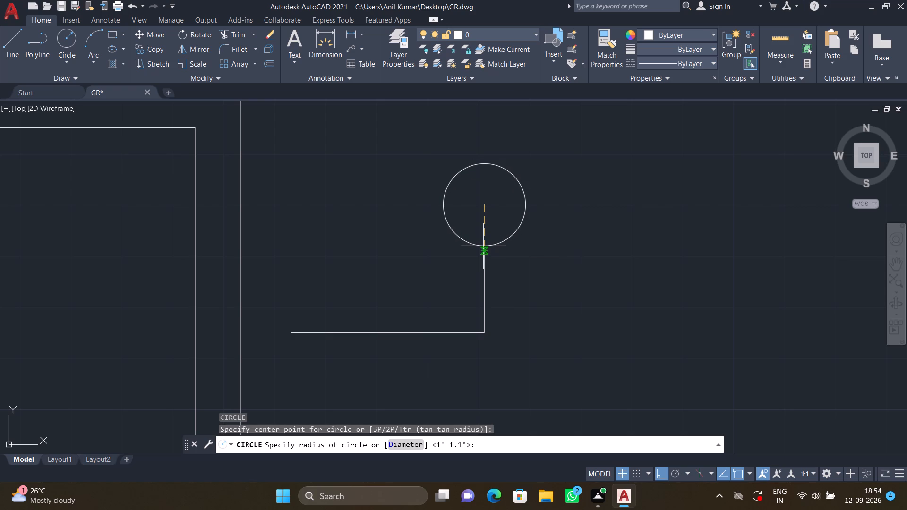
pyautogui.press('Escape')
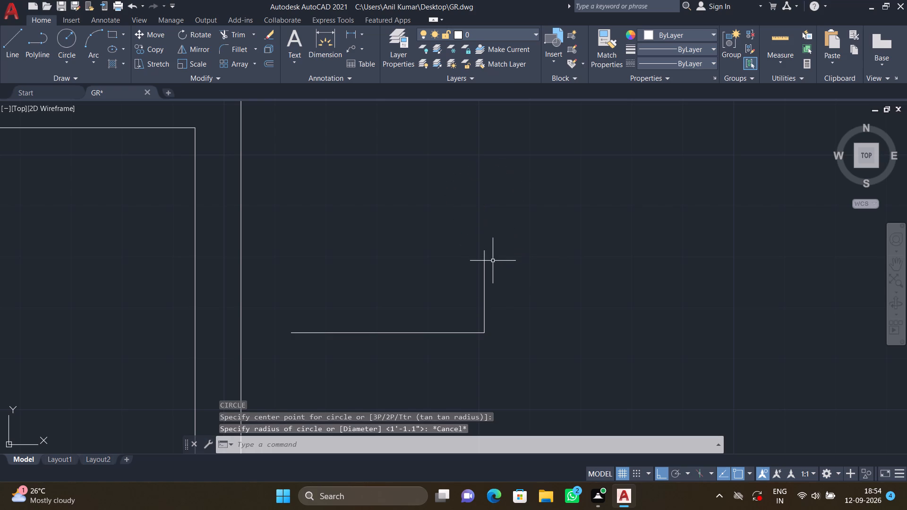
# Draw a circle of about 5" radius centred directly above the leader's vertical line, touching the line's upper end.
pyautogui.press('space')
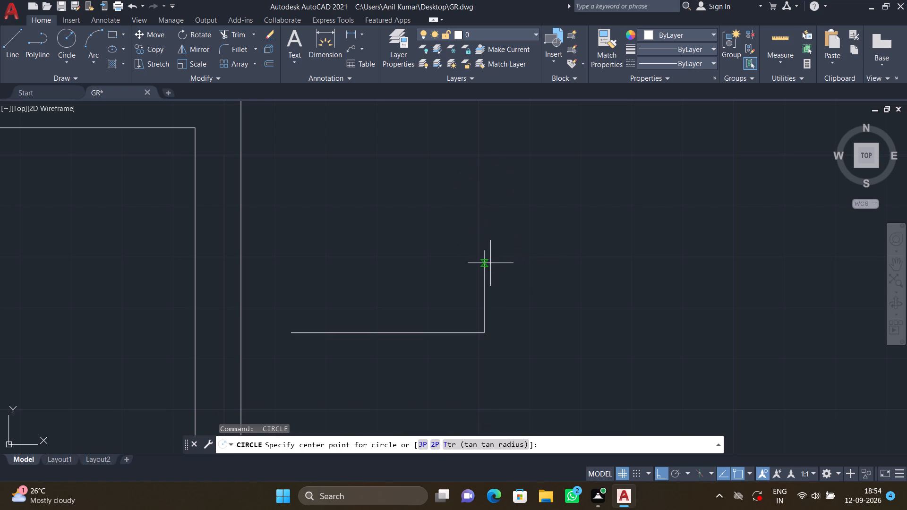
pyautogui.click(484, 225)
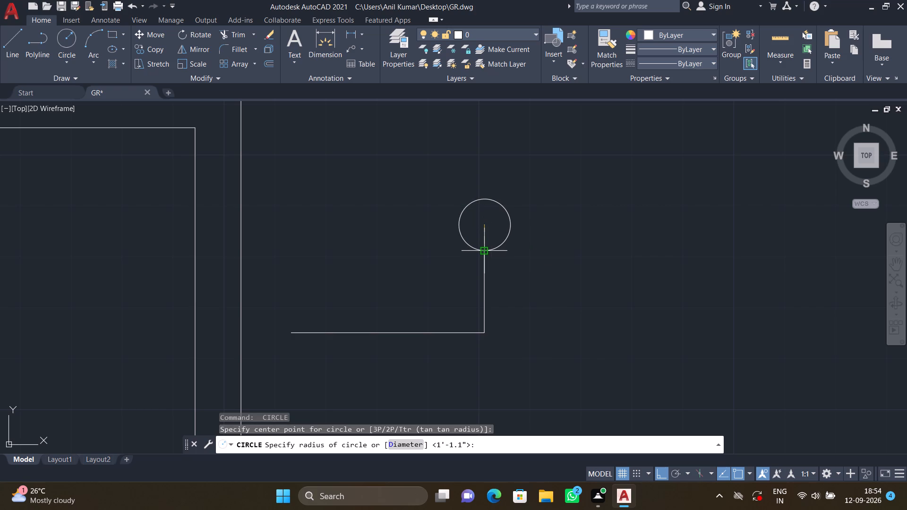
pyautogui.click(482, 252)
pyautogui.scroll(-1, 540, 276)
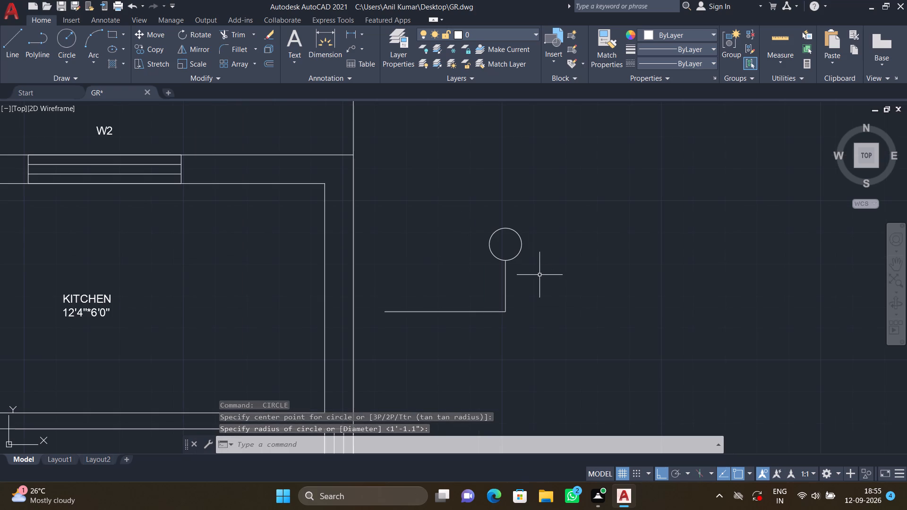
# Add a multiline text letter A inside the leader's circle.
pyautogui.write('MT')
pyautogui.press('Return')
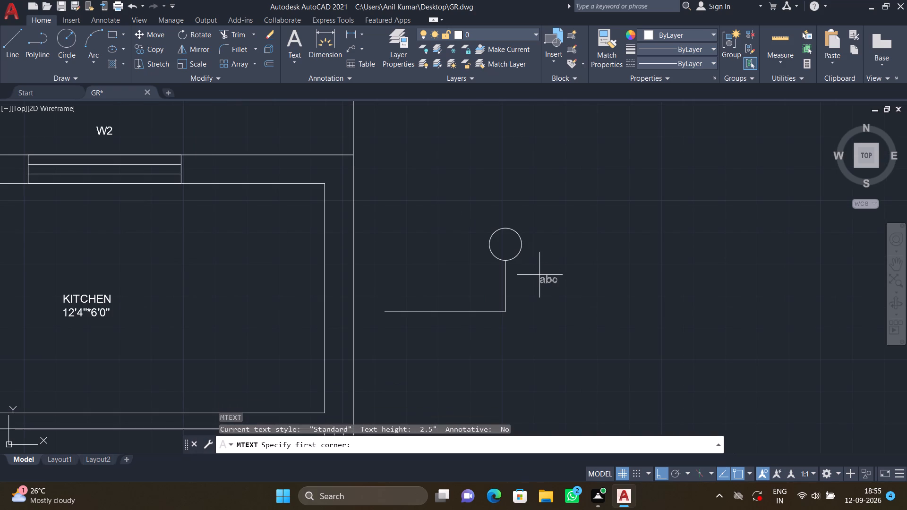
pyautogui.scroll(3, 505, 255)
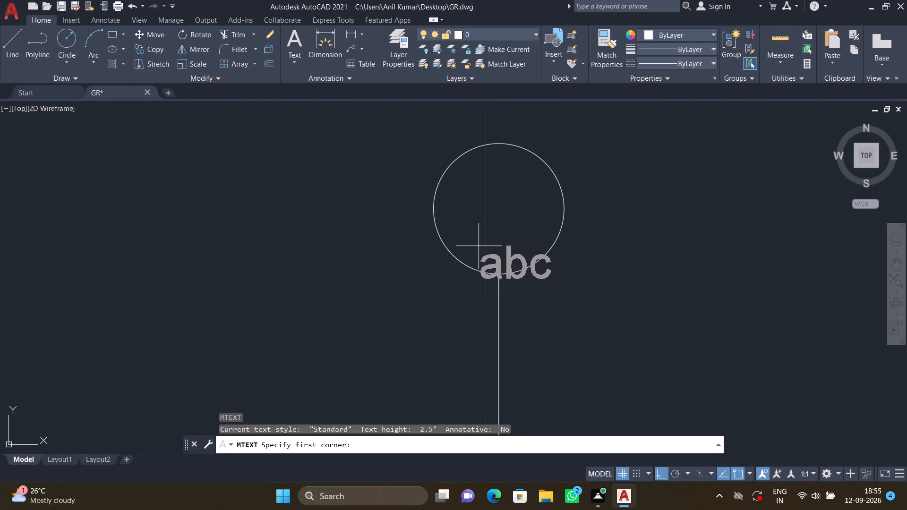
pyautogui.click(478, 246)
pyautogui.click(537, 187)
pyautogui.press('a')
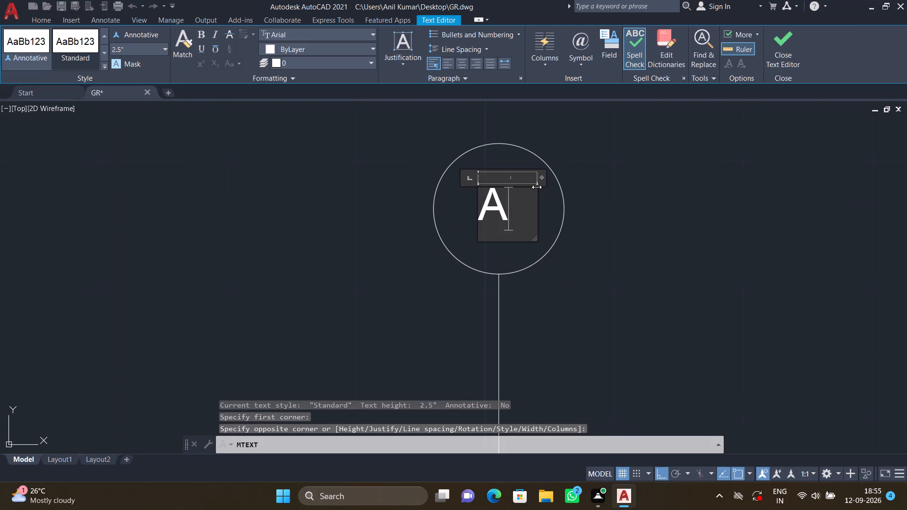
pyautogui.hotkey('shift', 'Return')
pyautogui.press('Escape')
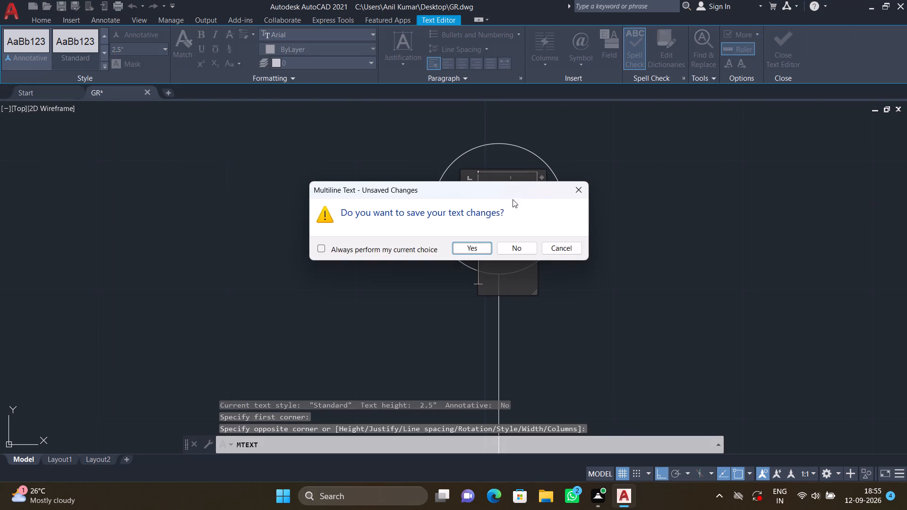
pyautogui.click(479, 251)
pyautogui.scroll(-1, 482, 245)
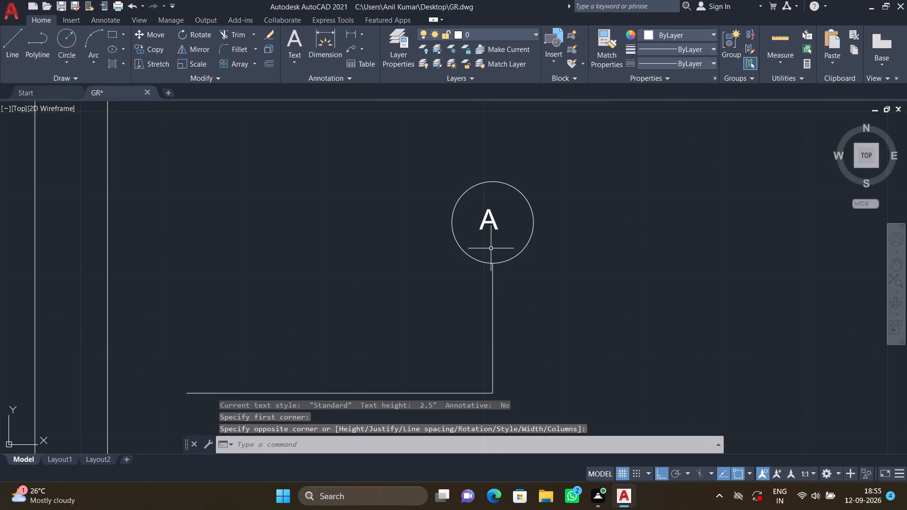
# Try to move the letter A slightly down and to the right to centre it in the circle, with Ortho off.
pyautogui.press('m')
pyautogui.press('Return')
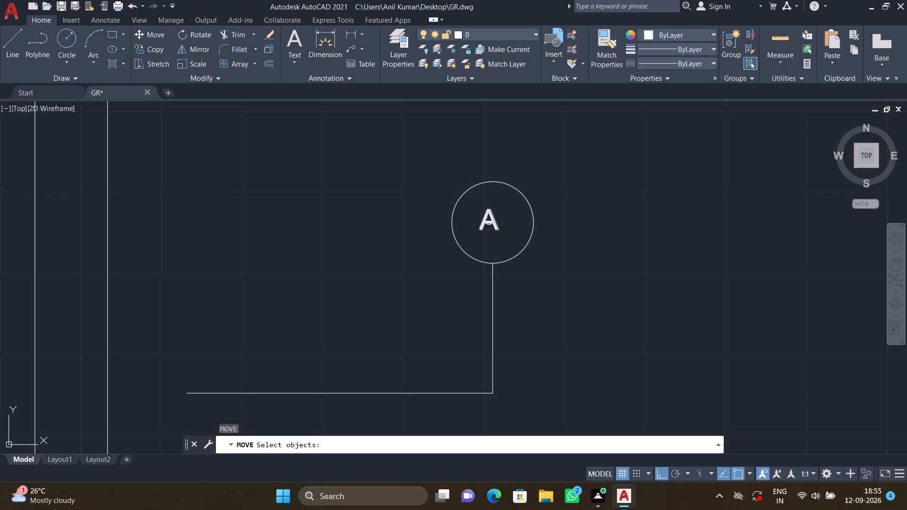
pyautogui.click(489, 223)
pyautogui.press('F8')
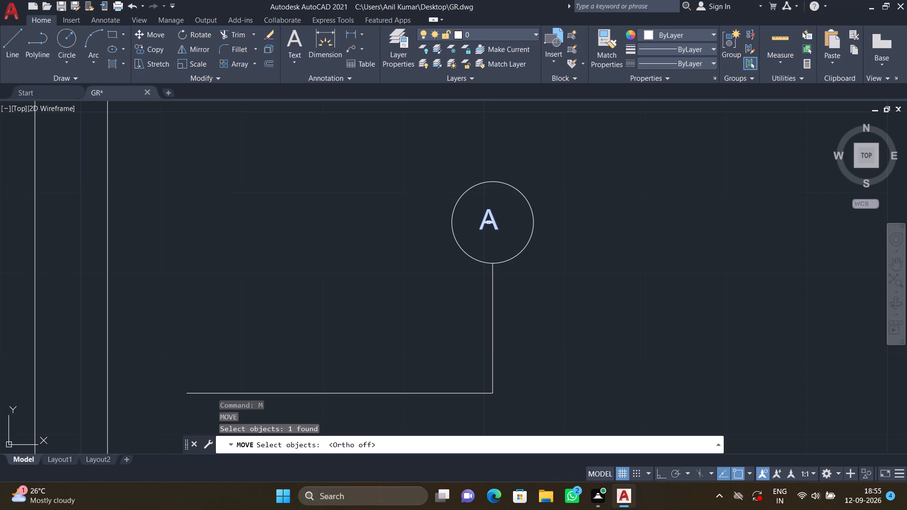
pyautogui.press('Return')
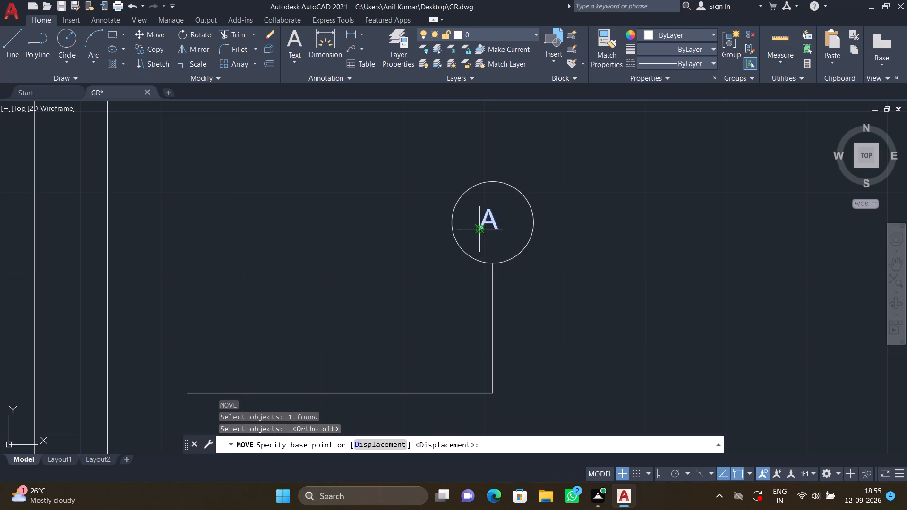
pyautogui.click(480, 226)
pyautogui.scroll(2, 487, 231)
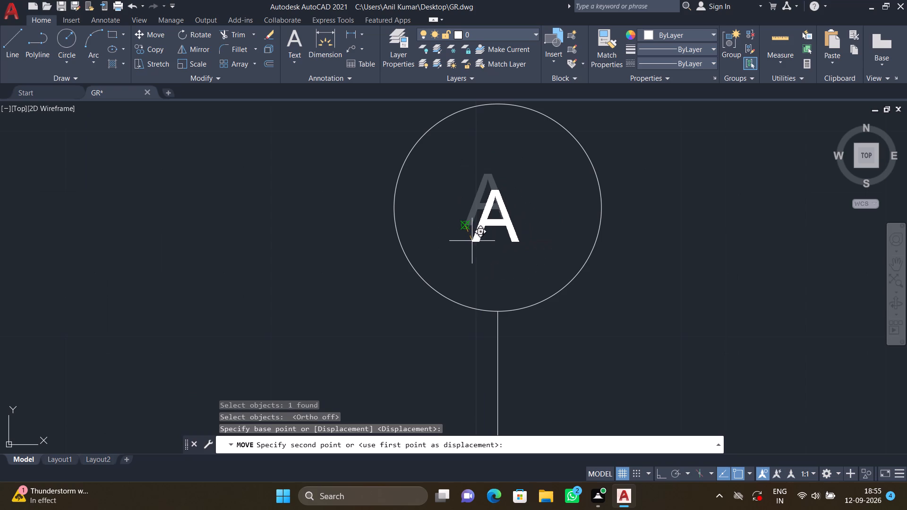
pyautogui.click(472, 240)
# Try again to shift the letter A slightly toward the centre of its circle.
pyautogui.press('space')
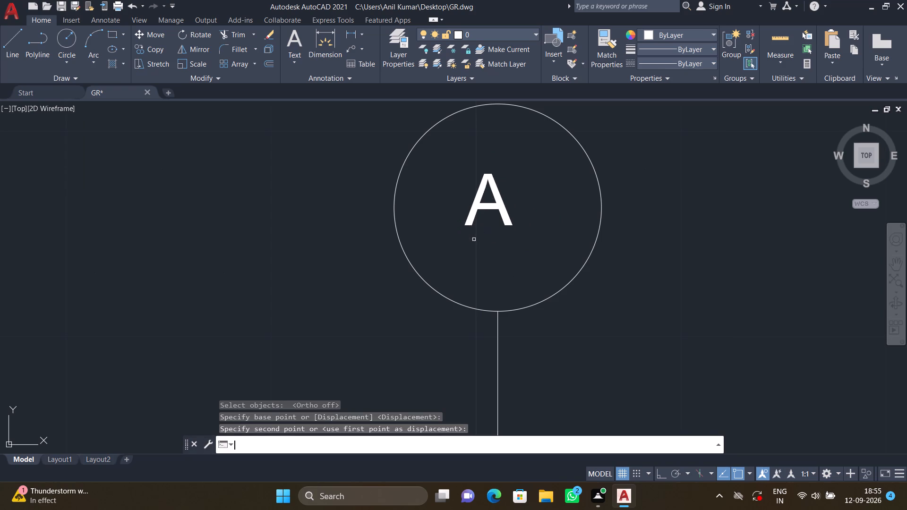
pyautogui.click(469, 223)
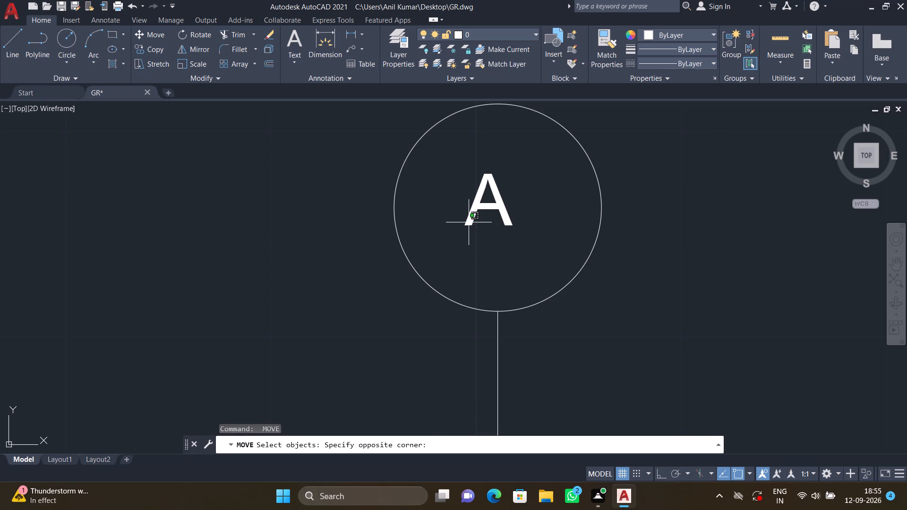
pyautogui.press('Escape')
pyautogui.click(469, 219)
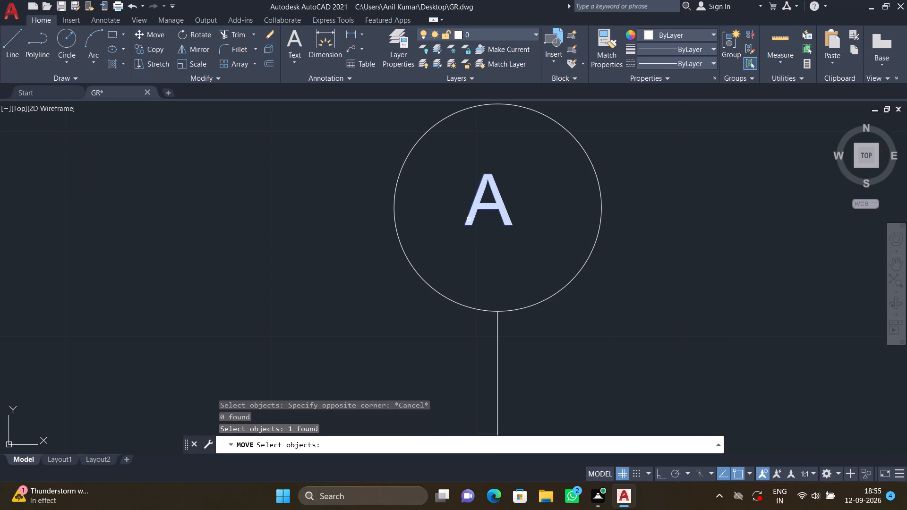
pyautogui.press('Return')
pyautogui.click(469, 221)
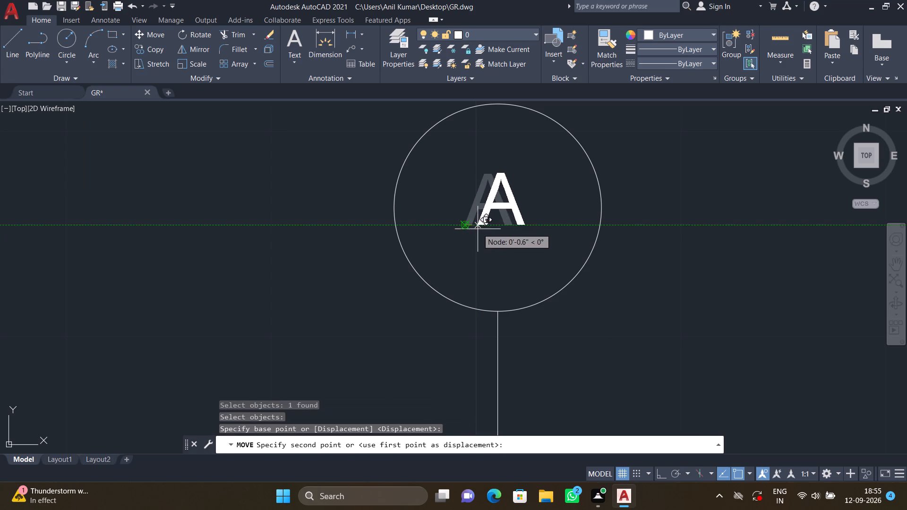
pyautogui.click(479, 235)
# Draw a rectangle 30' long and 40' wide to the right of the second floor plan, roughly level with its top edge.
pyautogui.scroll(-2, 476, 230)
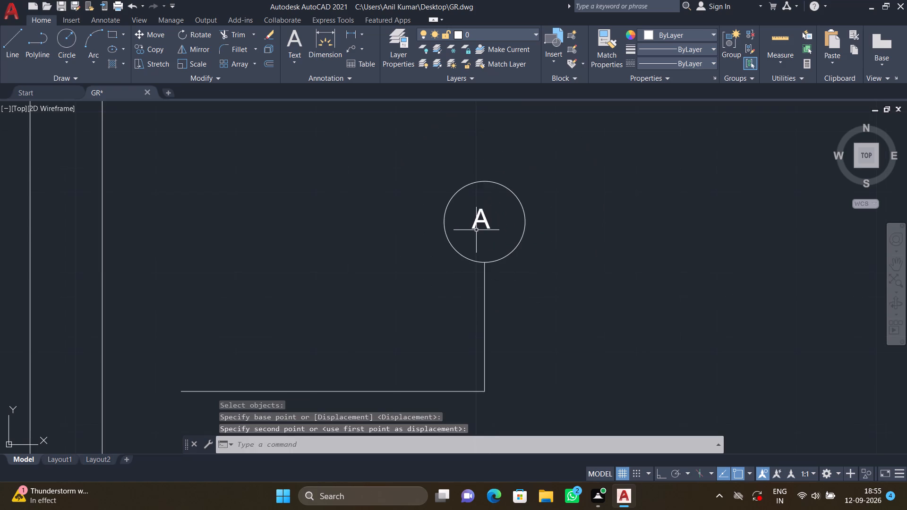
pyautogui.scroll(-4, 492, 234)
pyautogui.scroll(-2, 525, 283)
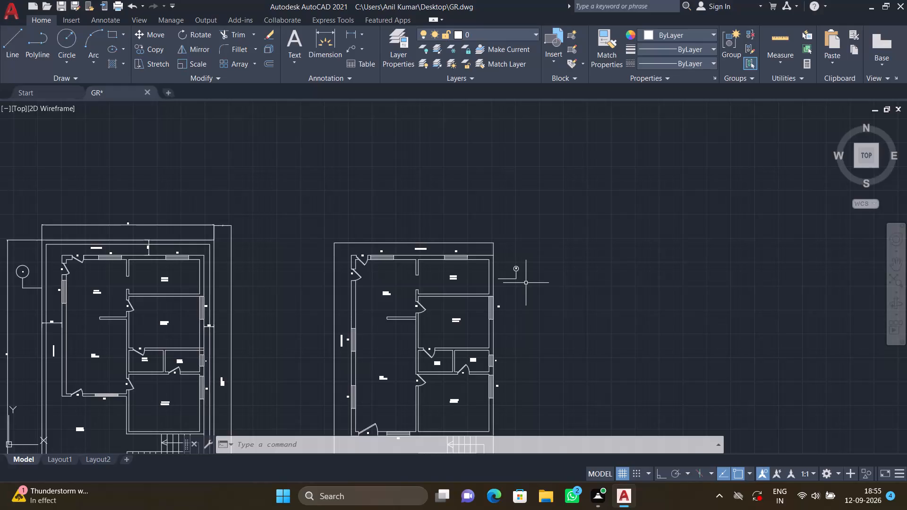
pyautogui.scroll(-2, 526, 287)
pyautogui.moveTo(543, 333); pyautogui.dragTo(513, 283, button='middle')
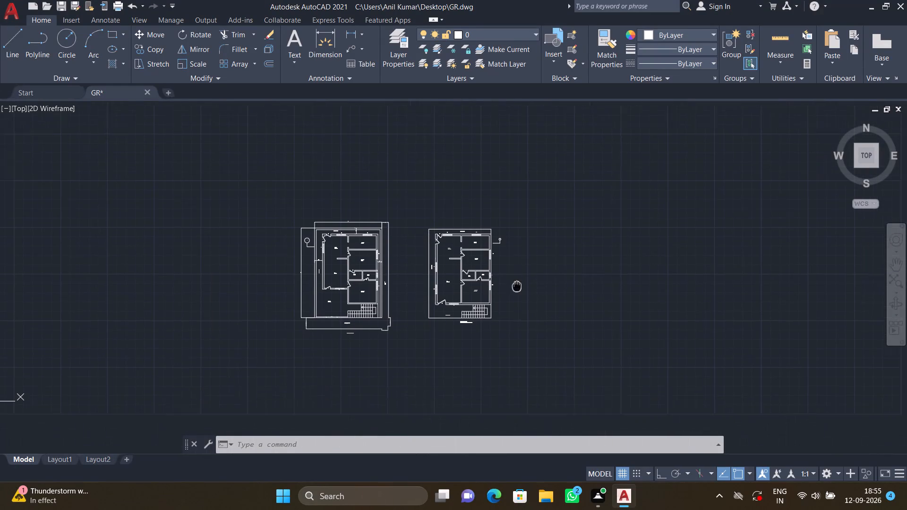
pyautogui.moveTo(513, 283); pyautogui.dragTo(505, 275, button='middle')
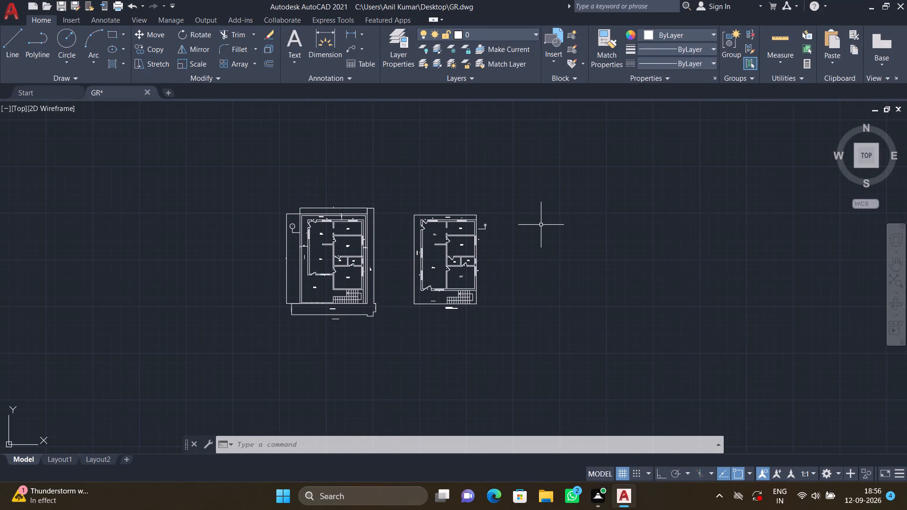
pyautogui.write('REC')
pyautogui.press('Return')
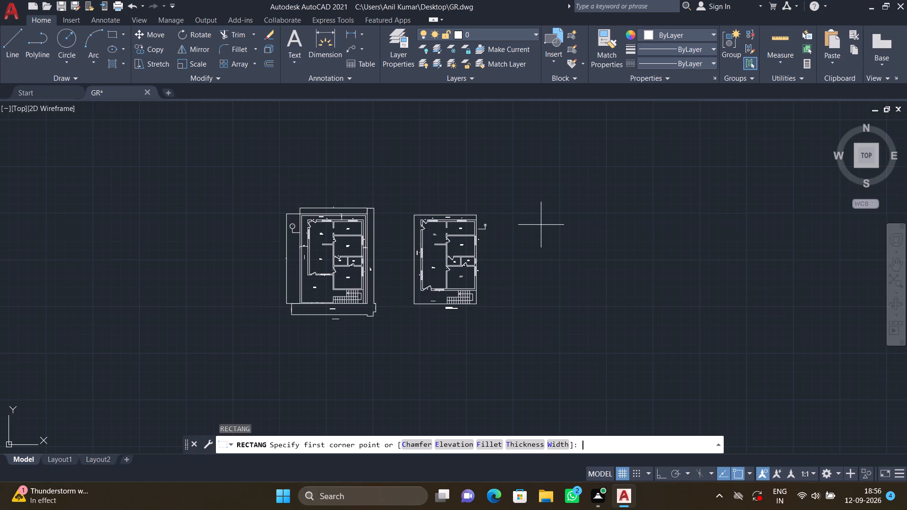
pyautogui.scroll(1, 518, 222)
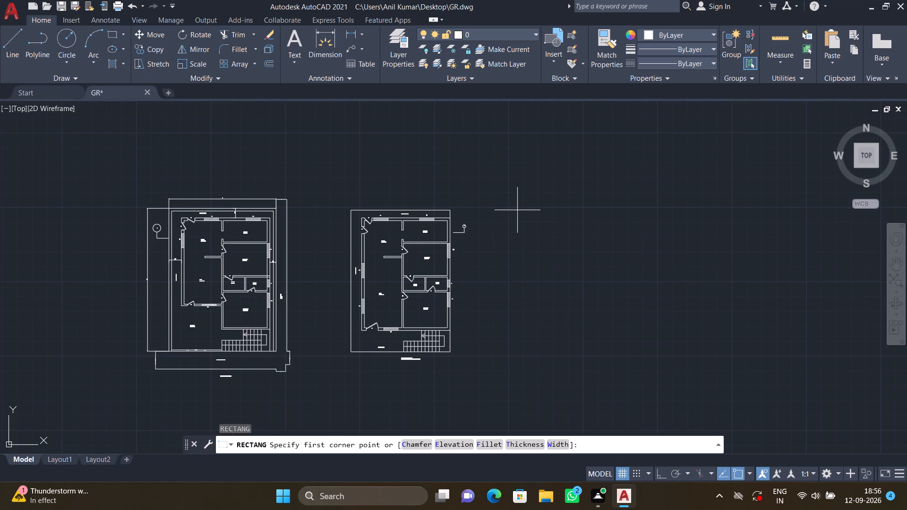
pyautogui.moveTo(517, 210); pyautogui.dragTo(520, 217)
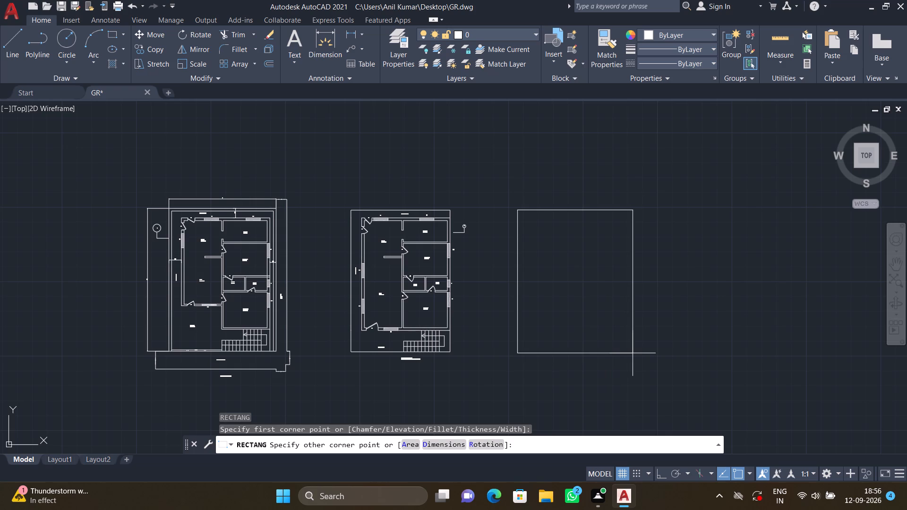
pyautogui.press('d')
pyautogui.press('Return')
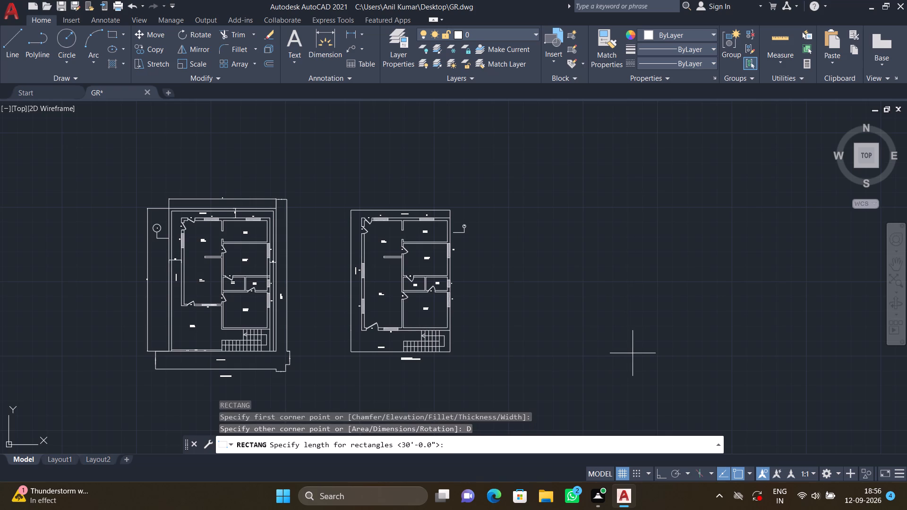
pyautogui.write("30'")
pyautogui.press('Return')
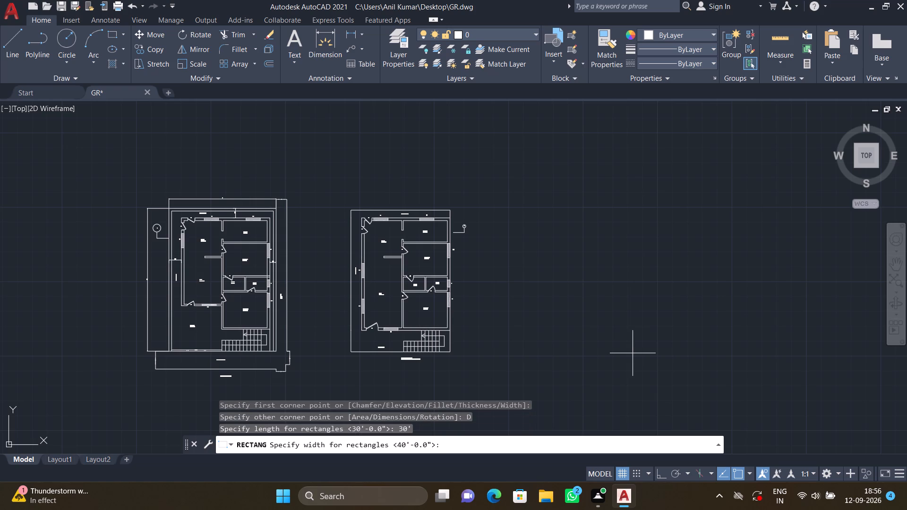
pyautogui.write("40'")
pyautogui.press('Return')
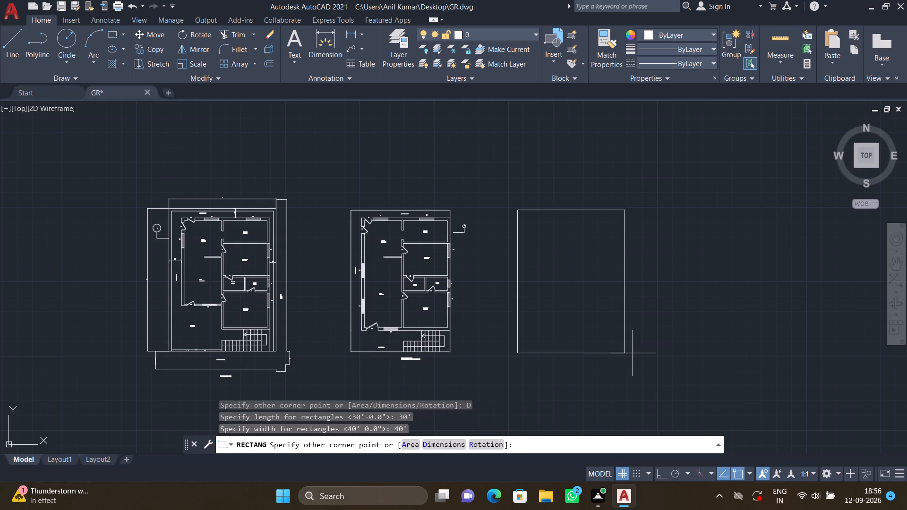
pyautogui.press('Return')
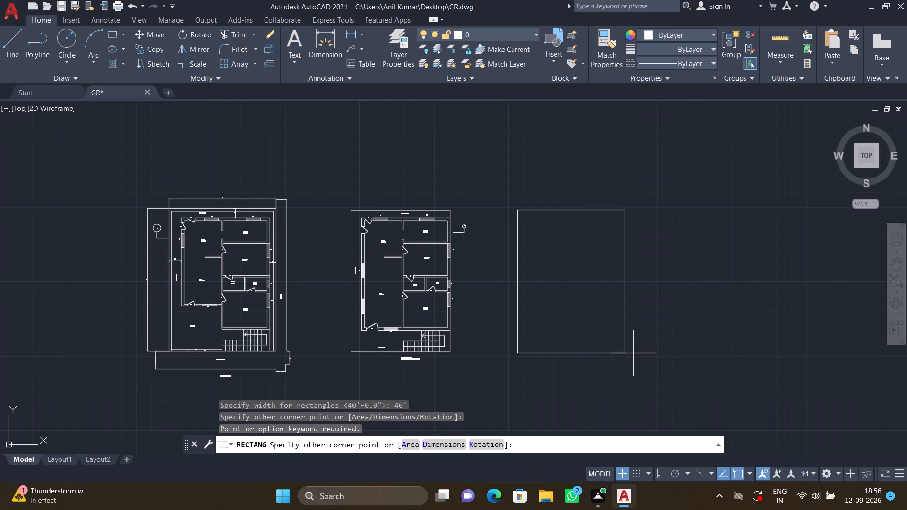
pyautogui.click(633, 353)
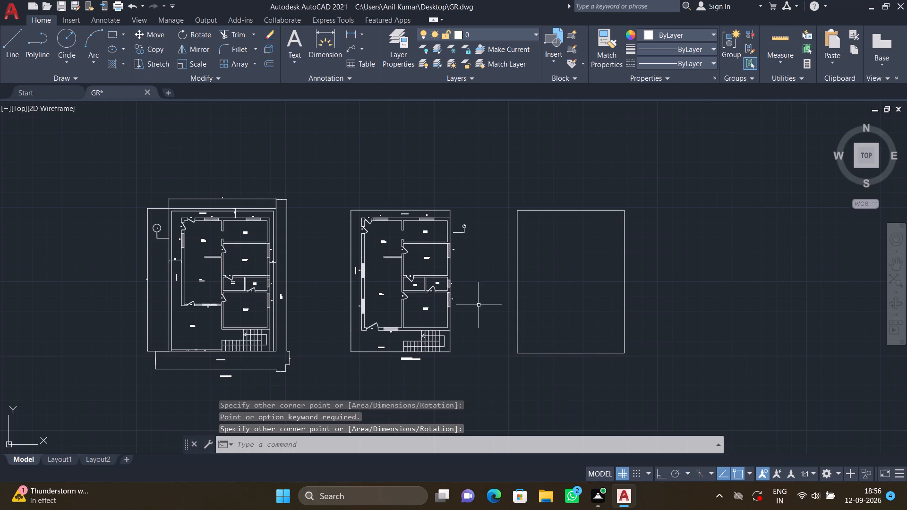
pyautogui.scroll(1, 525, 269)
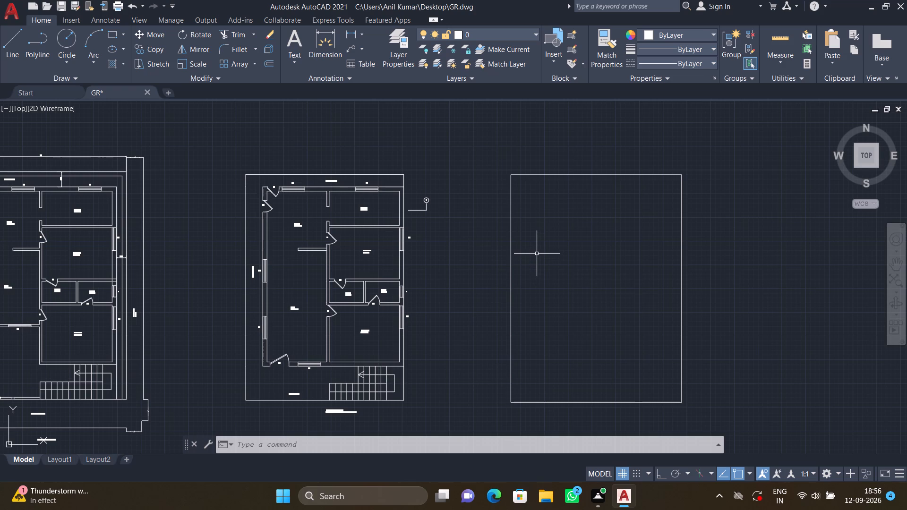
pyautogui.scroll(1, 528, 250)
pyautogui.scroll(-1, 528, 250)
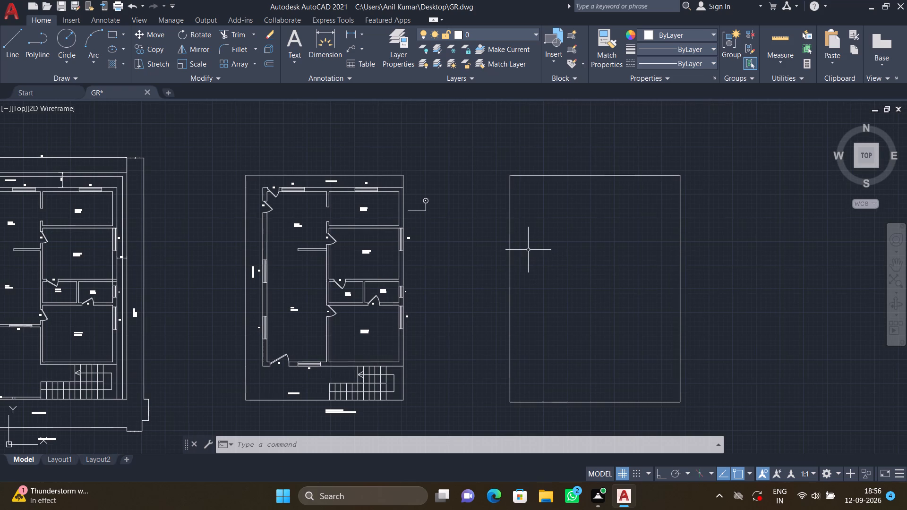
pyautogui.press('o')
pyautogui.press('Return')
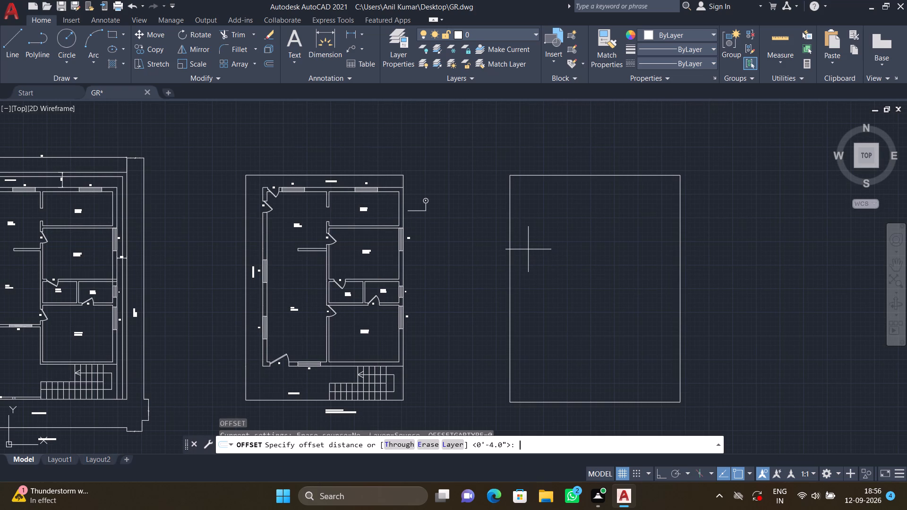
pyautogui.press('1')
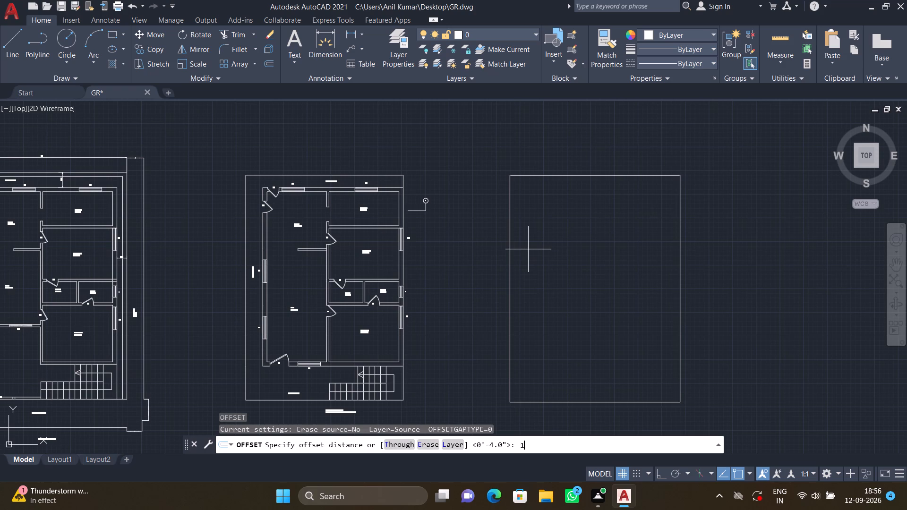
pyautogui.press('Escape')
# Offset the new rectangle 4.5" inward to form the outer wall thickness.
pyautogui.press('o')
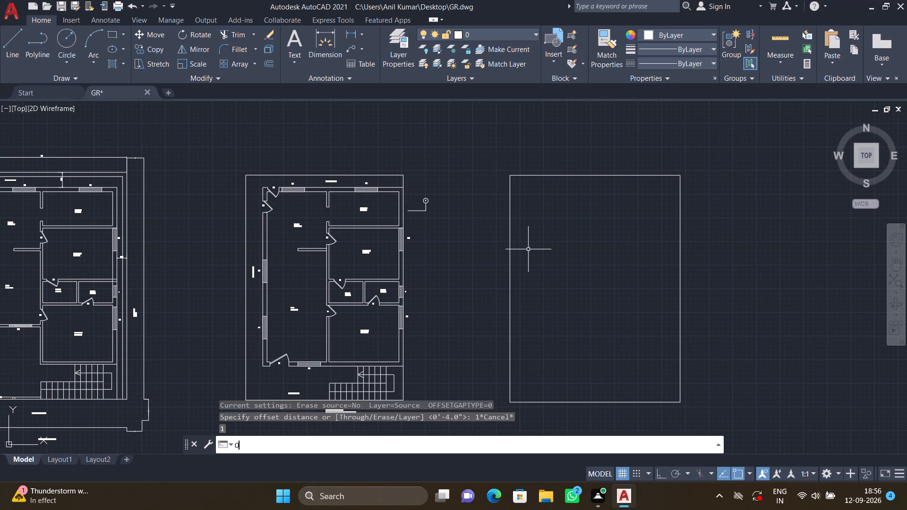
pyautogui.press('Return')
pyautogui.write('4.5"')
pyautogui.press('Return')
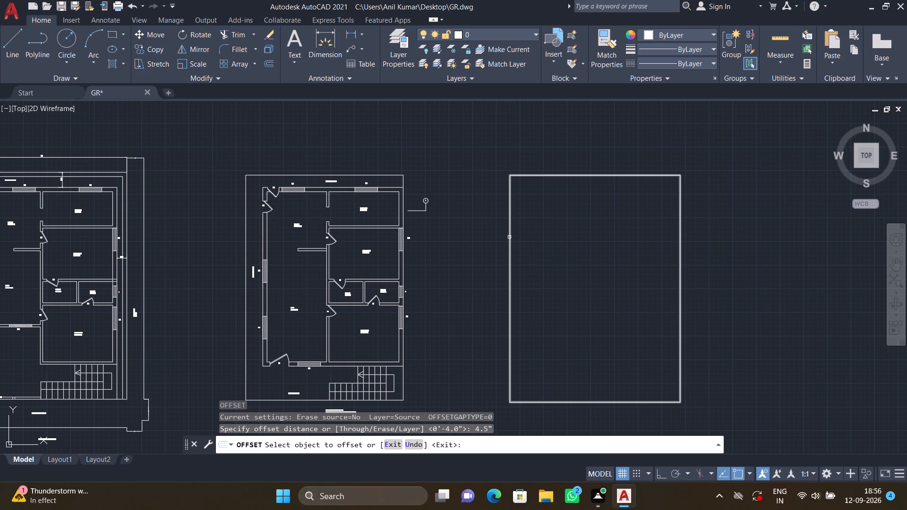
pyautogui.click(509, 237)
pyautogui.click(527, 237)
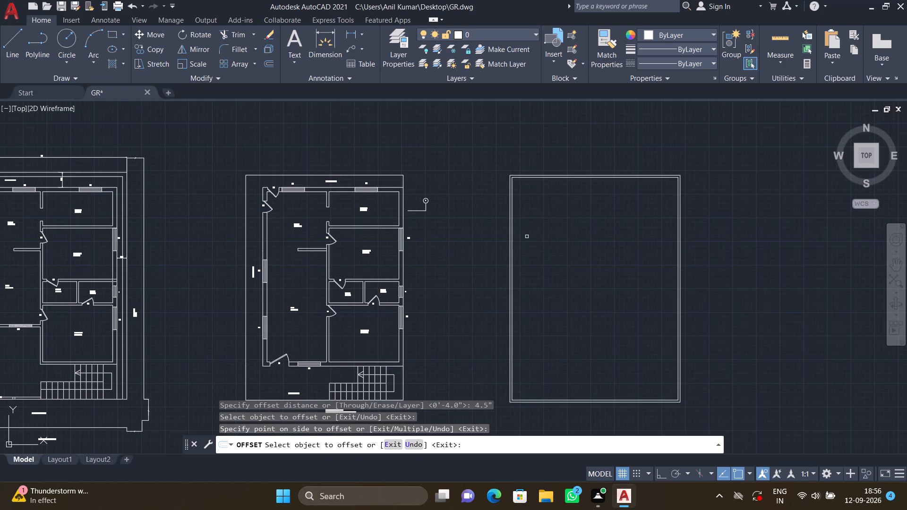
pyautogui.press('Return')
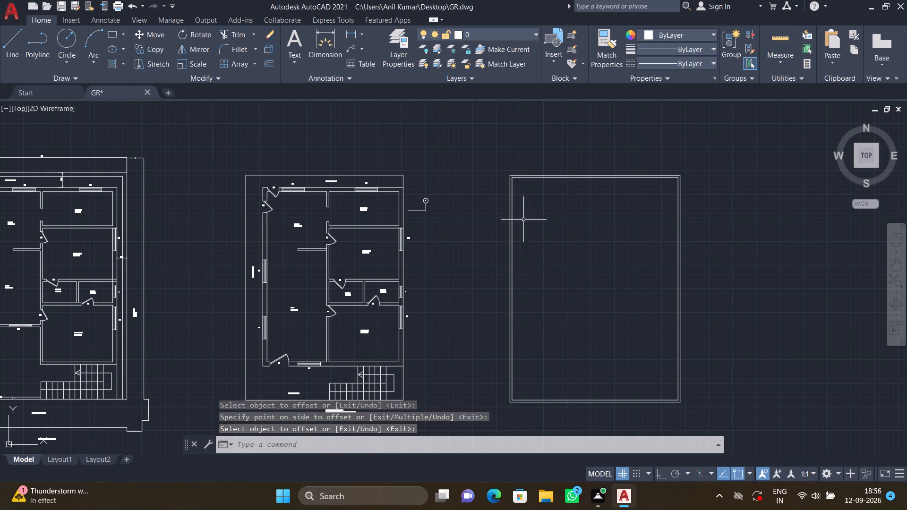
# Explode both the inner and outer rectangles of the third outline into separate lines.
pyautogui.scroll(2, 512, 190)
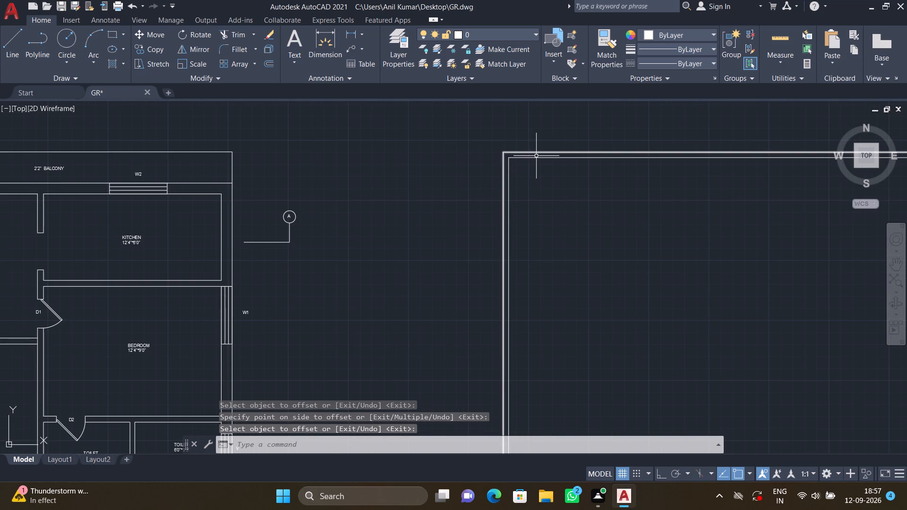
pyautogui.click(537, 156)
pyautogui.press('x')
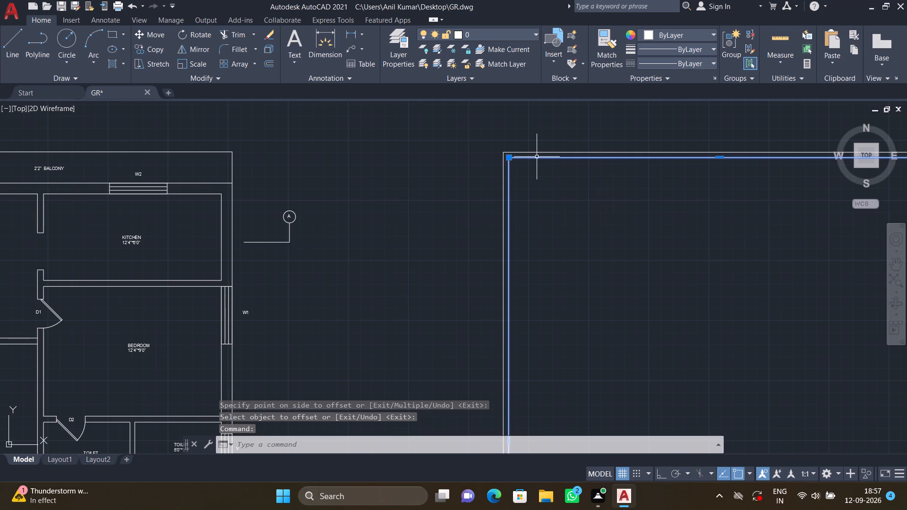
pyautogui.press('Return')
pyautogui.click(538, 153)
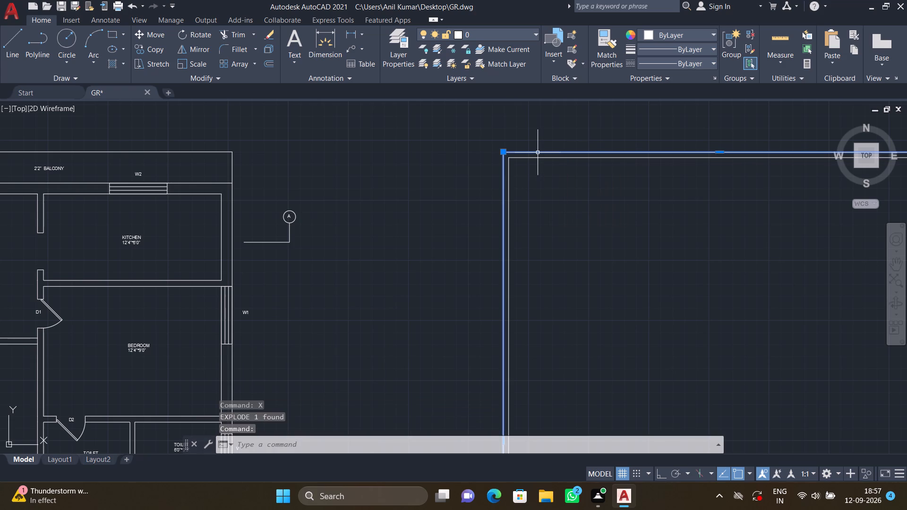
pyautogui.press('x')
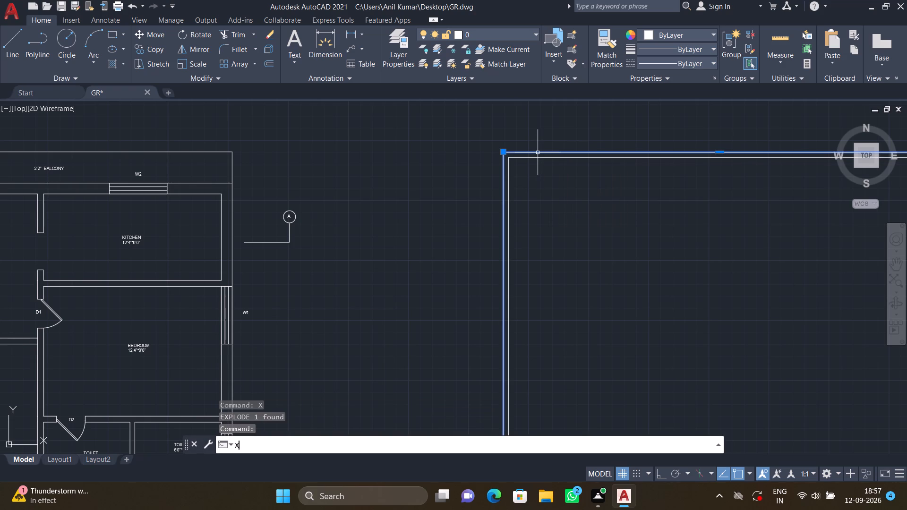
pyautogui.press('Return')
# Offset the outer bottom line of the third outline 6' upward into the plan.
pyautogui.scroll(-2, 538, 153)
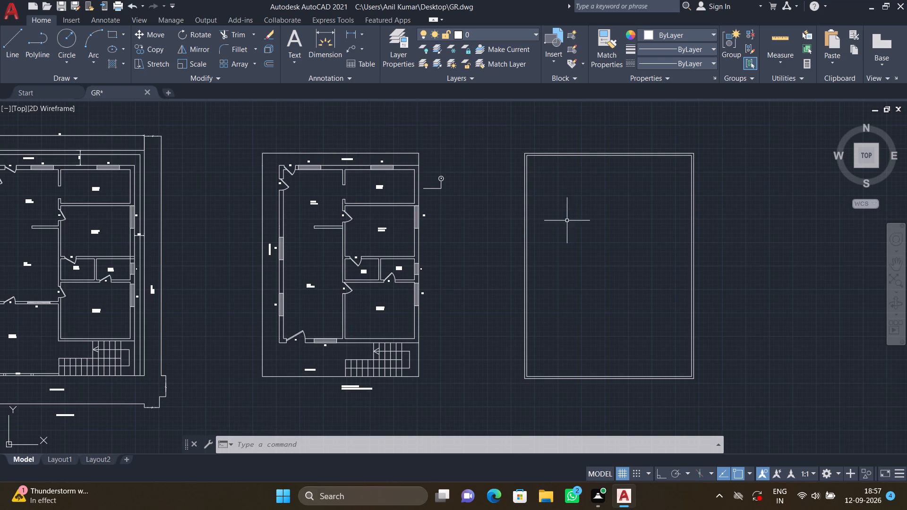
pyautogui.scroll(-1, 581, 349)
pyautogui.moveTo(578, 349); pyautogui.dragTo(562, 318, button='middle')
pyautogui.scroll(2, 562, 334)
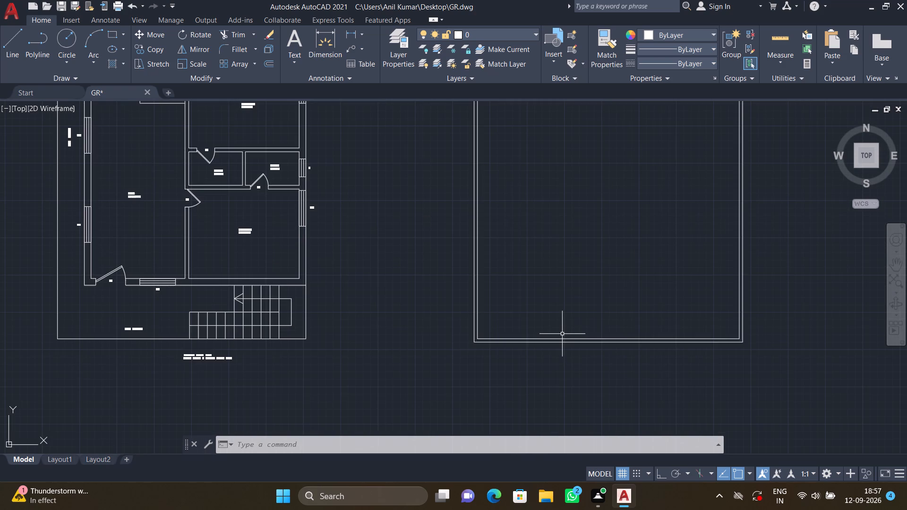
pyautogui.press('o')
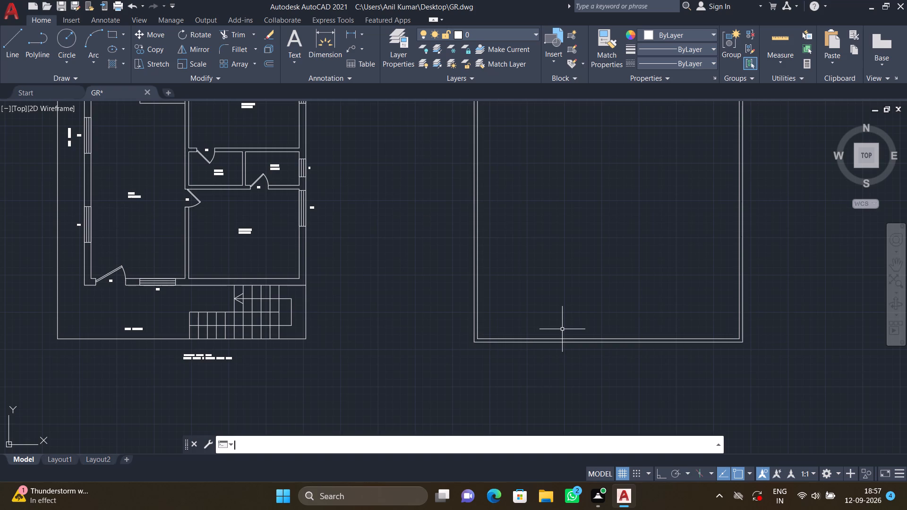
pyautogui.press('Return')
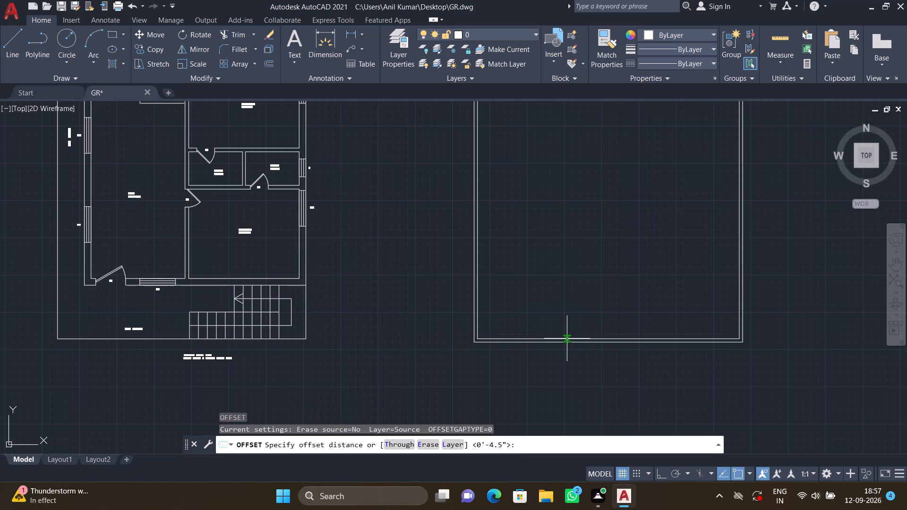
pyautogui.write("6'")
pyautogui.press('Return')
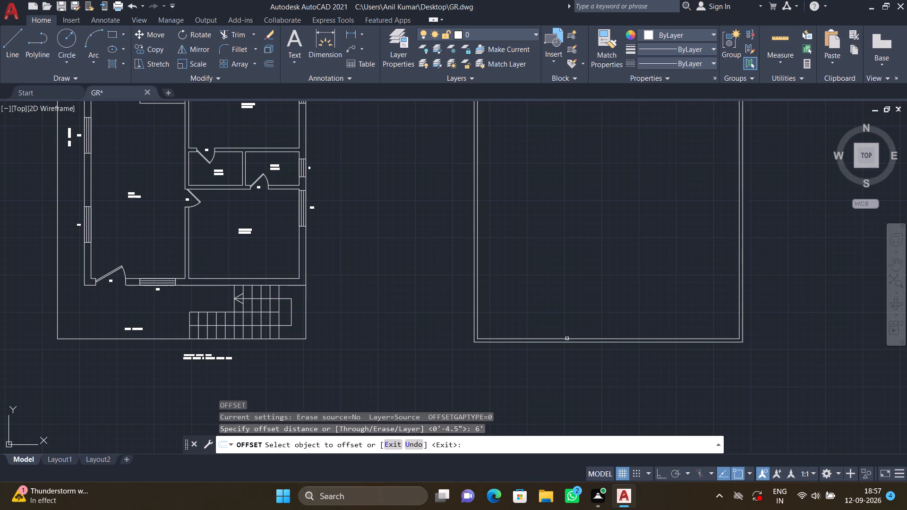
pyautogui.scroll(2, 564, 346)
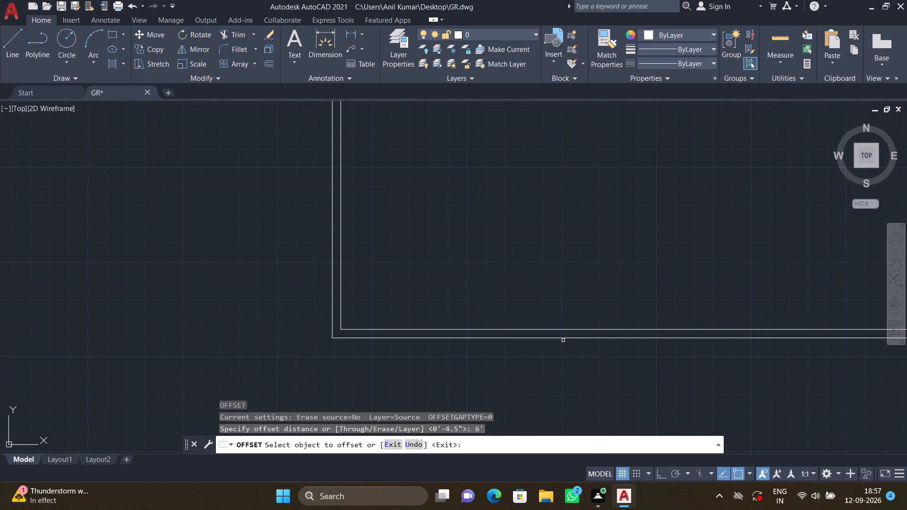
pyautogui.click(563, 338)
pyautogui.click(557, 292)
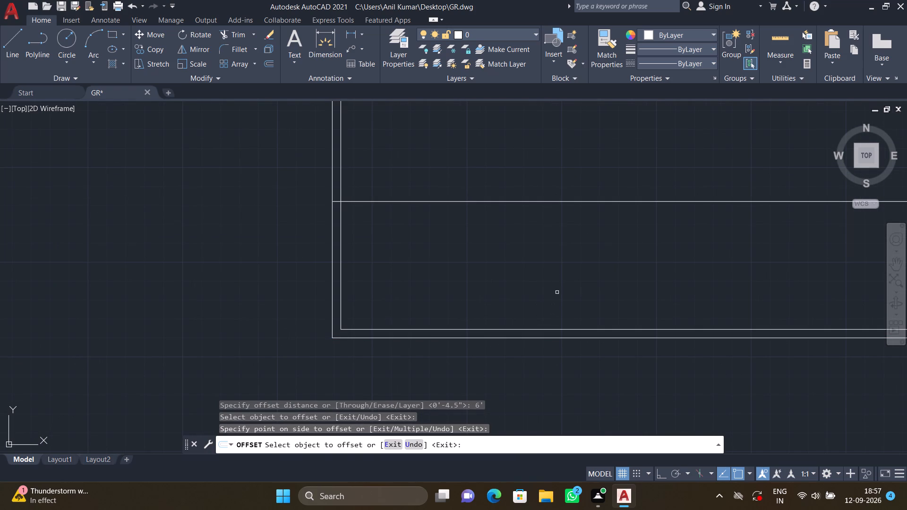
pyautogui.press('Return')
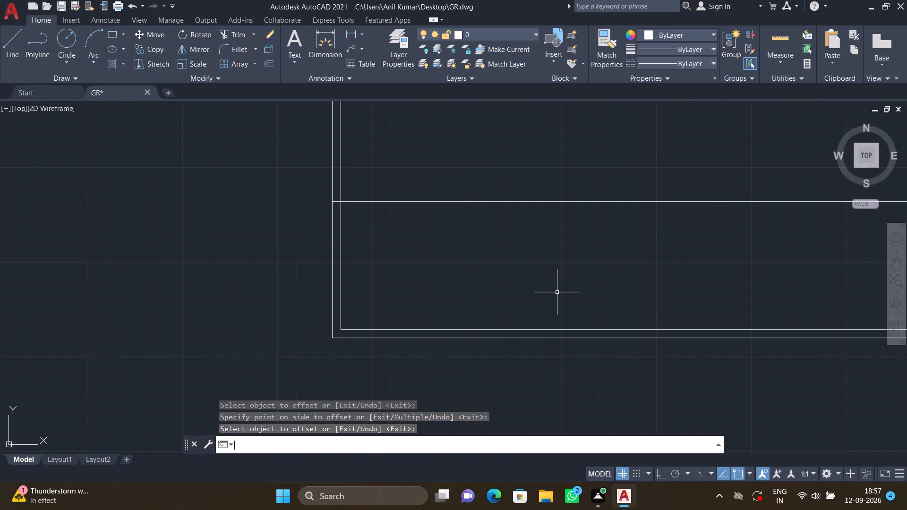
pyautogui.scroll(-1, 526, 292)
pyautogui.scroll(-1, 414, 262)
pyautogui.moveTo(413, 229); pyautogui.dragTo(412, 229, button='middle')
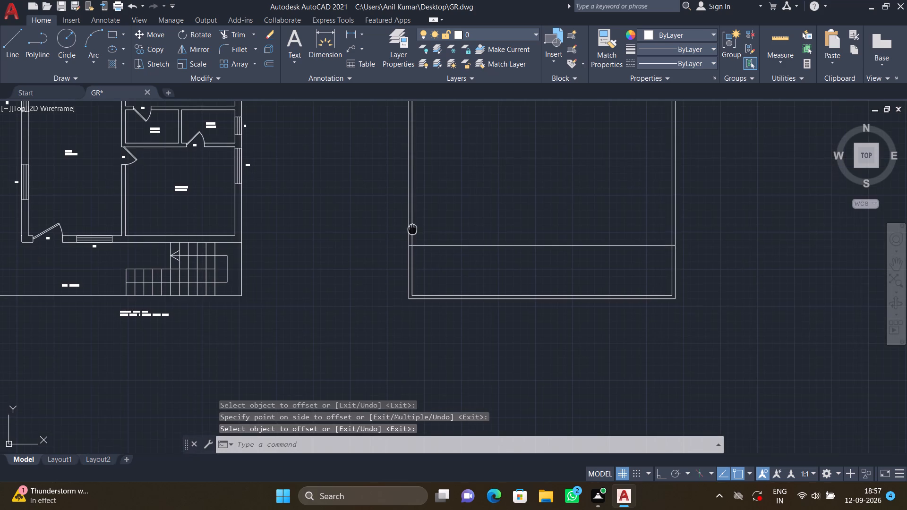
# Offset the outer left line of the third outline 3'6" inward into the plan.
pyautogui.moveTo(412, 229); pyautogui.dragTo(426, 256, button='middle')
pyautogui.scroll(2, 425, 206)
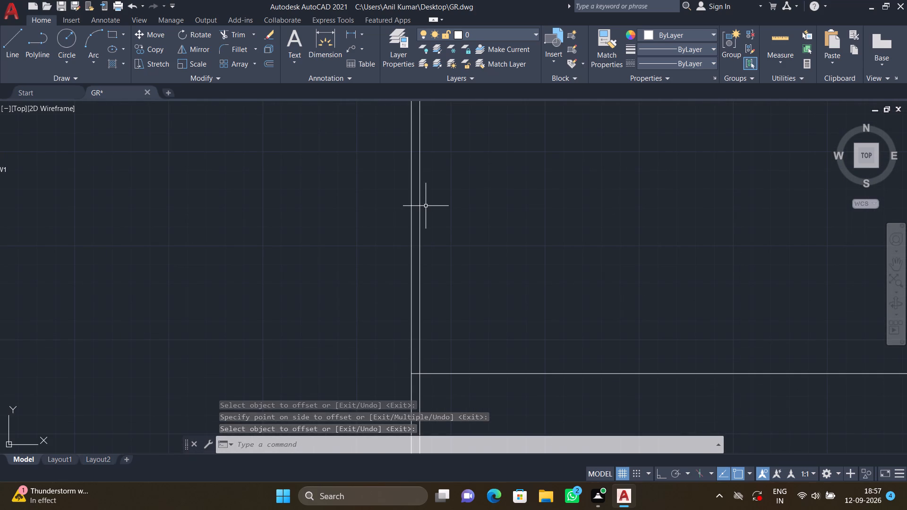
pyautogui.press('o')
pyautogui.press('Return')
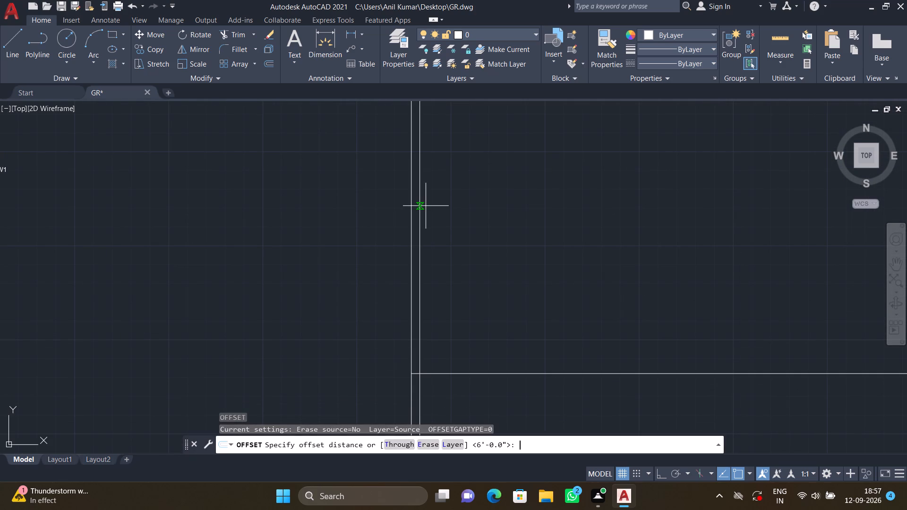
pyautogui.write('3\'6"')
pyautogui.press('Return')
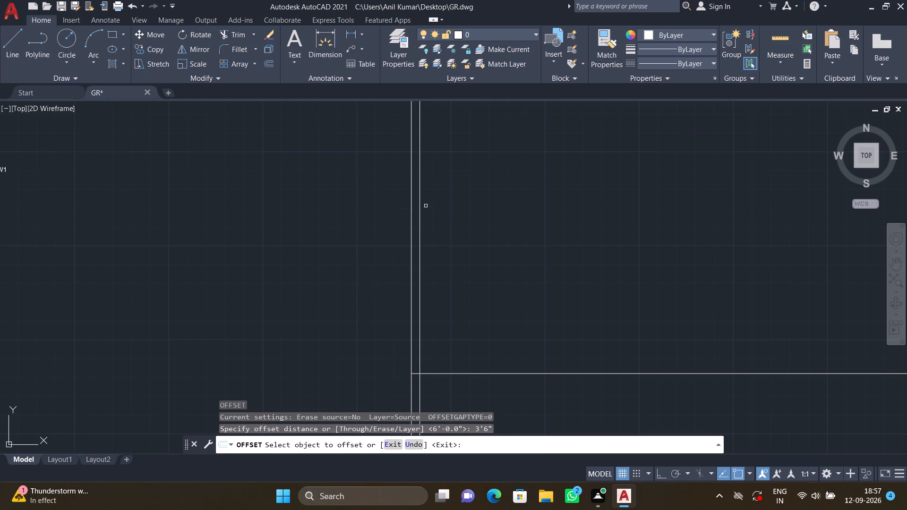
pyautogui.click(411, 210)
pyautogui.click(464, 199)
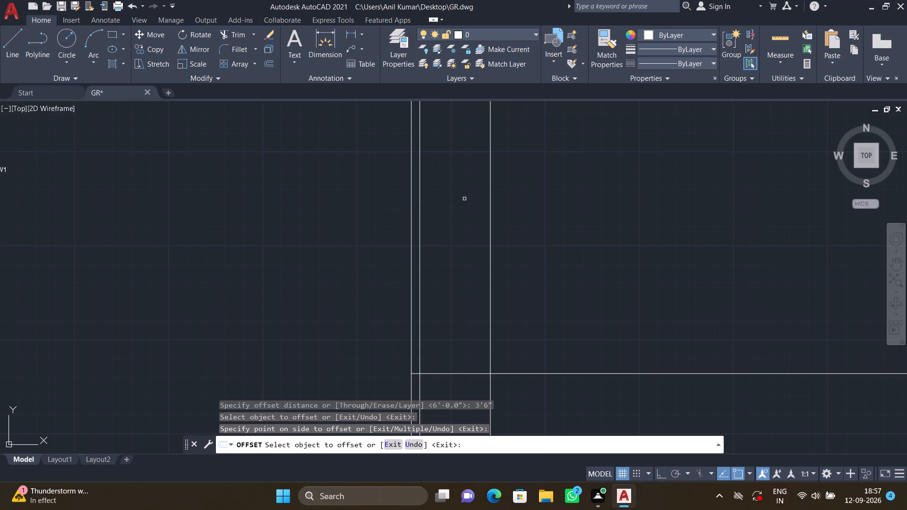
pyautogui.scroll(-1, 464, 199)
pyautogui.scroll(-2, 522, 204)
pyautogui.moveTo(520, 209); pyautogui.dragTo(497, 309, button='middle')
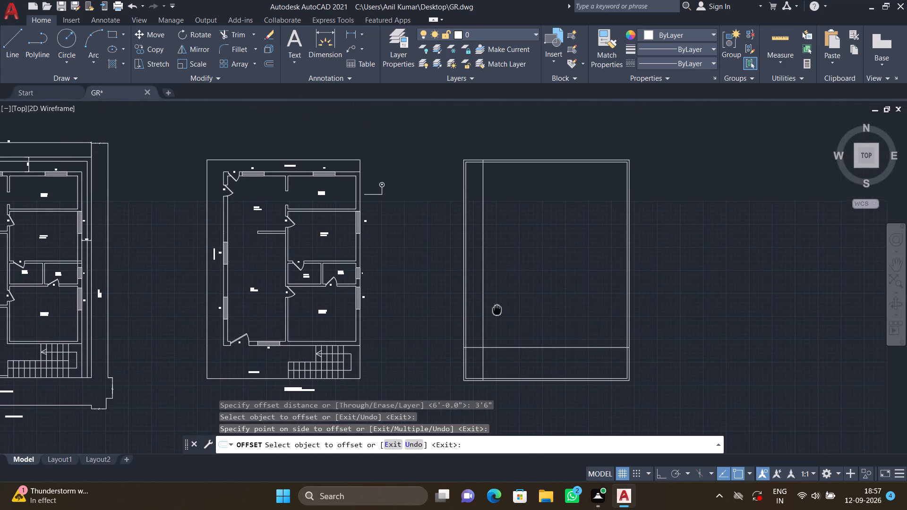
pyautogui.press('Return')
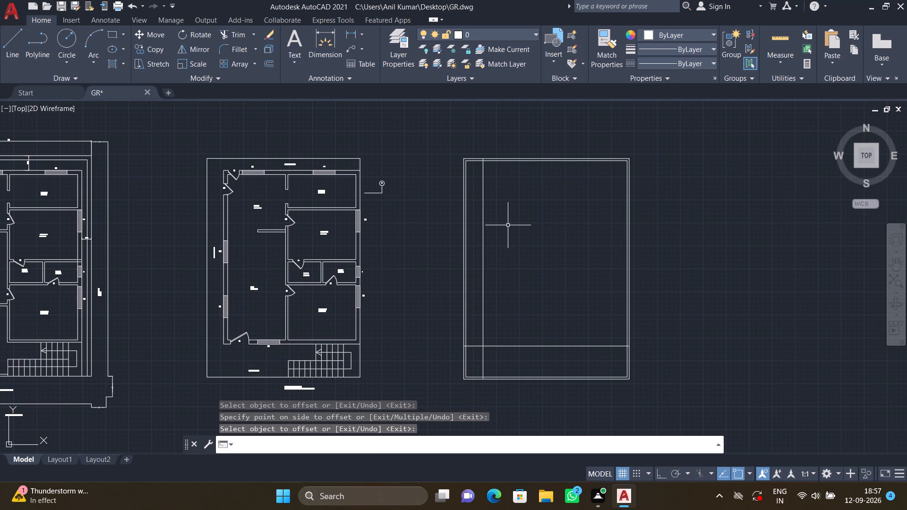
# Offset the outer top line of the third outline 2'2" downward into the plan.
pyautogui.moveTo(513, 185); pyautogui.dragTo(496, 237, button='middle')
pyautogui.scroll(2, 484, 204)
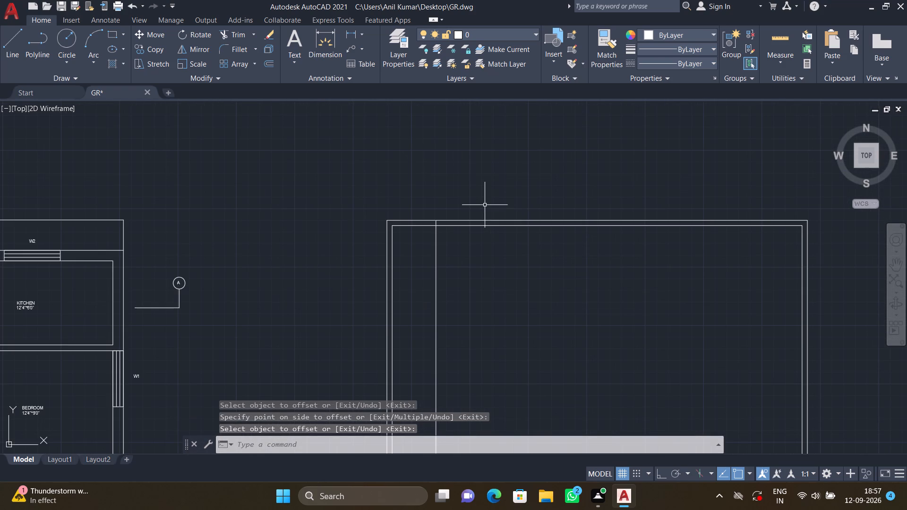
pyautogui.press('o')
pyautogui.press('Return')
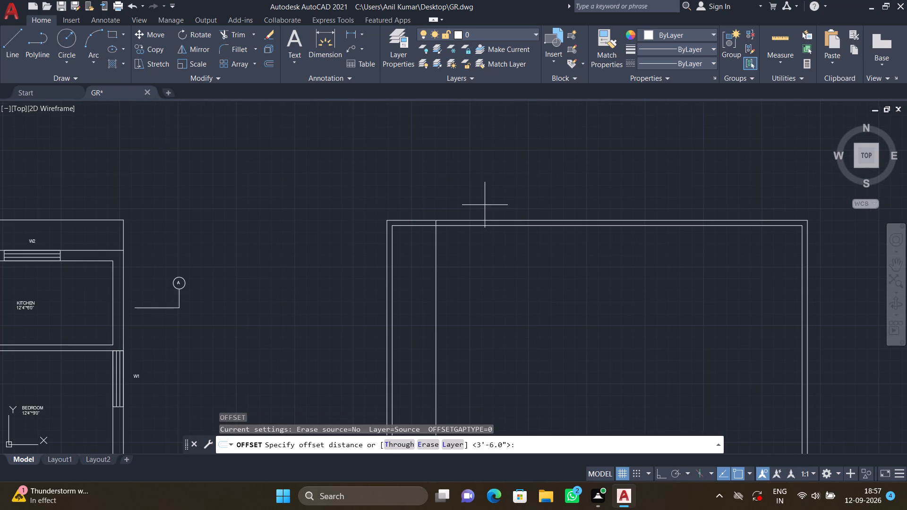
pyautogui.write("2'")
pyautogui.write('2"')
pyautogui.press('Return')
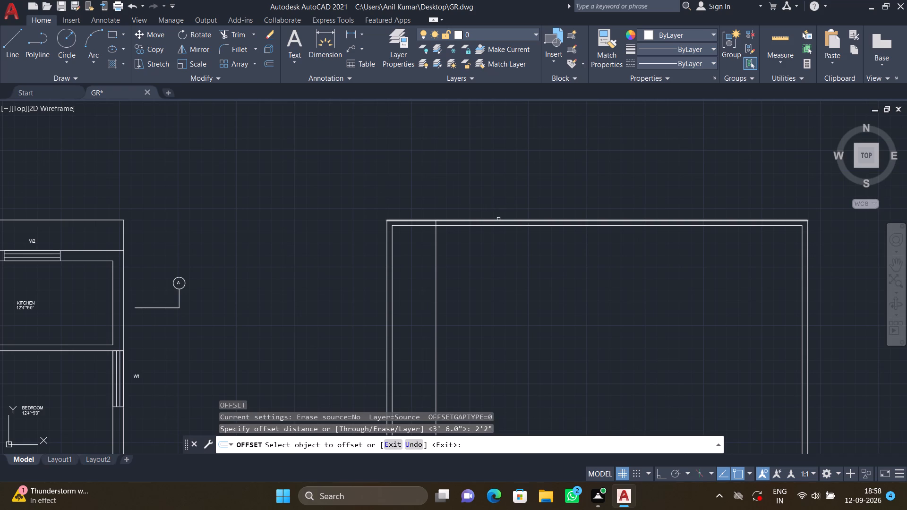
pyautogui.click(499, 219)
pyautogui.click(503, 259)
pyautogui.press('Return')
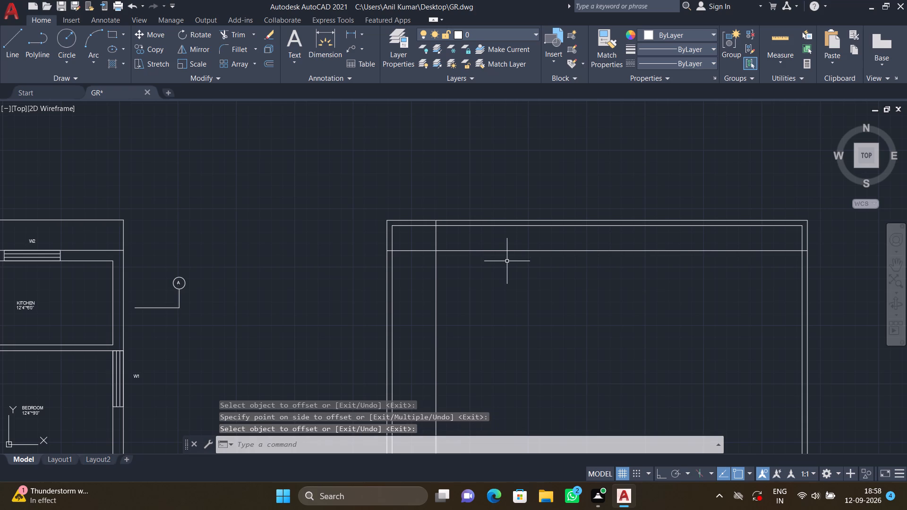
# Offset the outer right line of the third outline 1'9" inward into the plan.
pyautogui.scroll(-1, 524, 274)
pyautogui.moveTo(561, 290); pyautogui.dragTo(477, 214, button='middle')
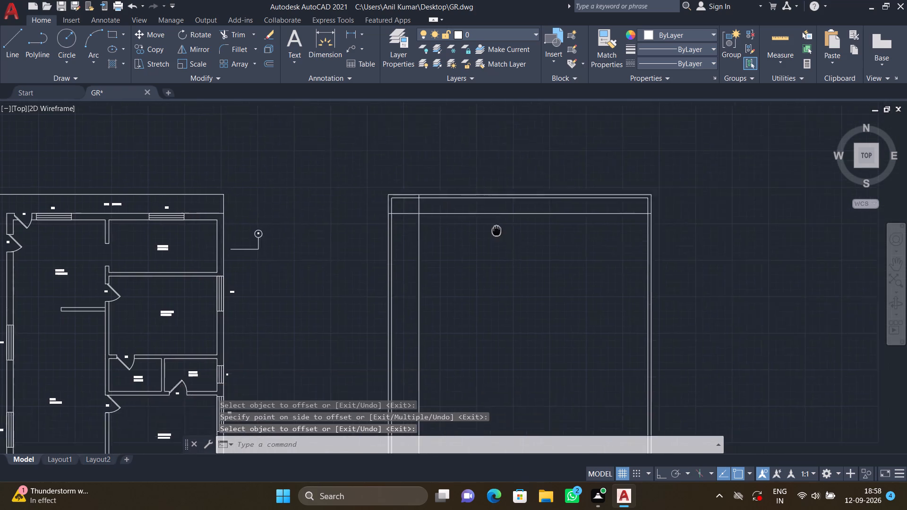
pyautogui.moveTo(477, 214); pyautogui.dragTo(446, 180, button='middle')
pyautogui.scroll(1, 568, 212)
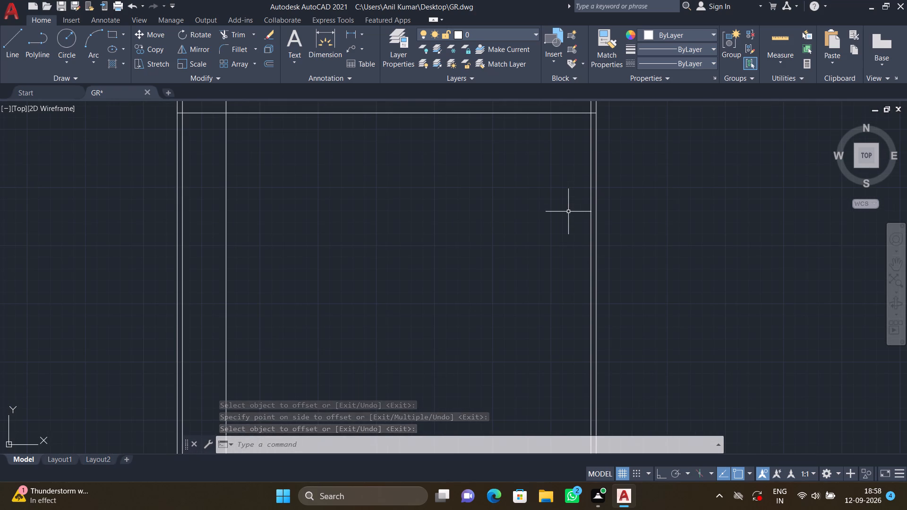
pyautogui.press('o')
pyautogui.press('Return')
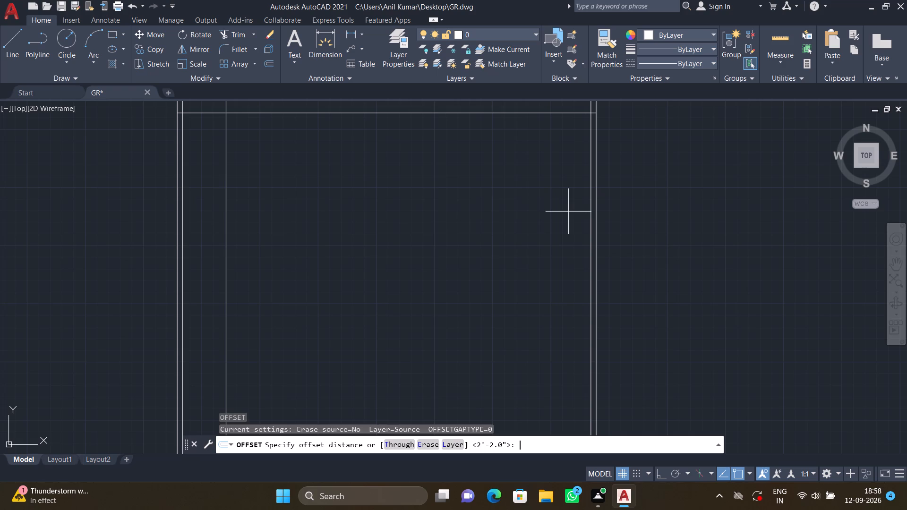
pyautogui.write("1'")
pyautogui.write('9"')
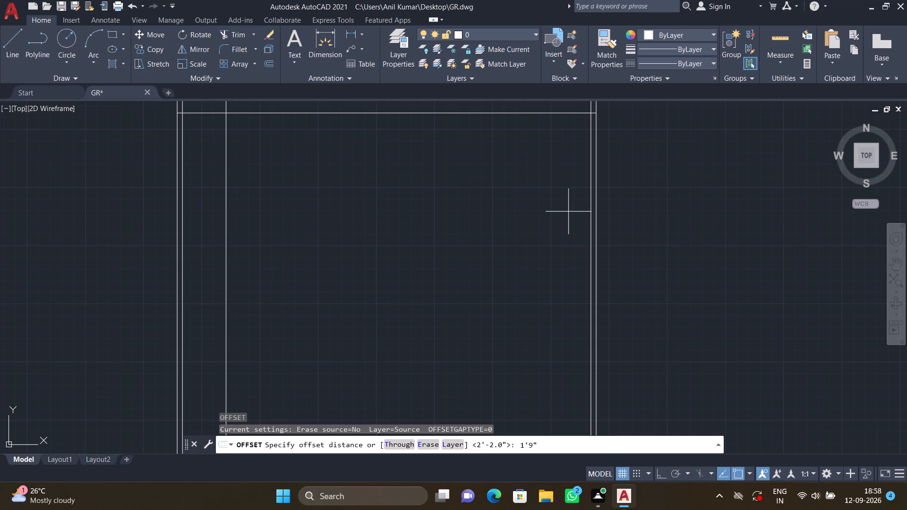
pyautogui.press('Return')
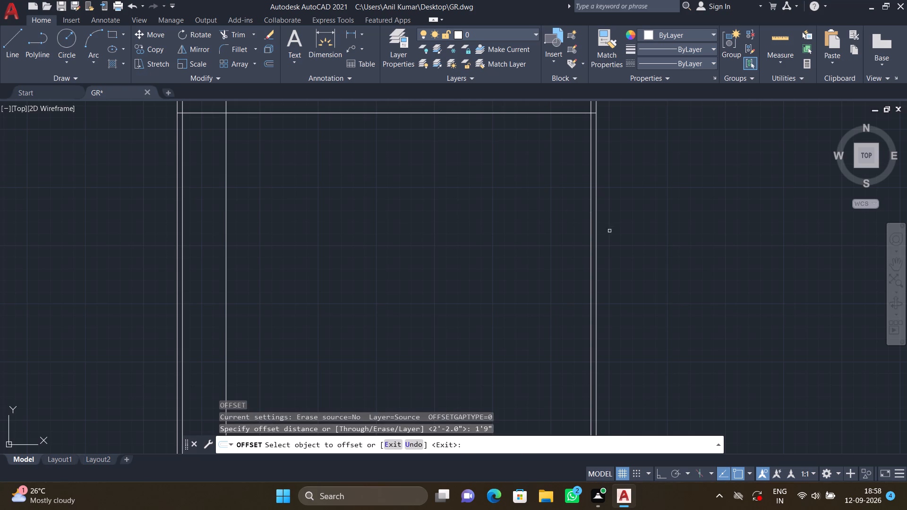
pyautogui.scroll(2, 599, 236)
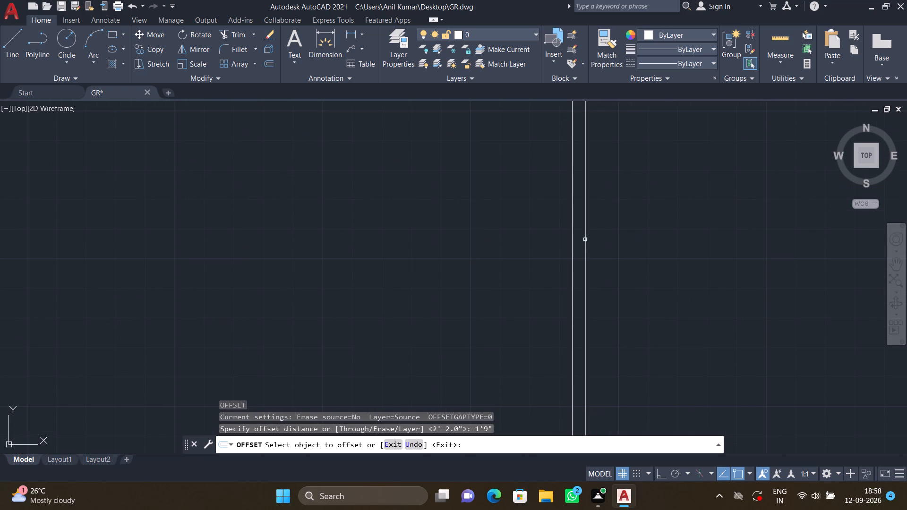
pyautogui.click(585, 239)
pyautogui.click(525, 249)
pyautogui.press('Return')
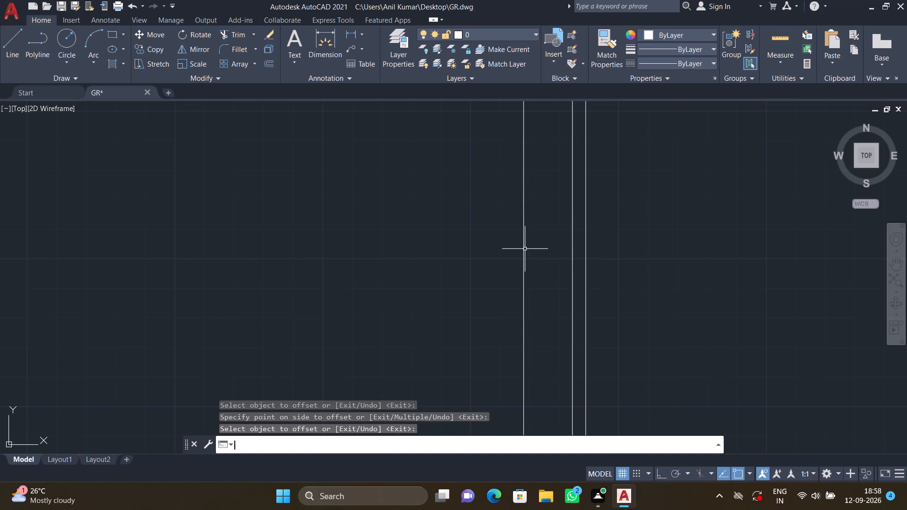
# Trim the lower horizontal offset line where it extends left of the left vertical offset line, including the piece within the outer wall.
pyautogui.scroll(-5, 525, 249)
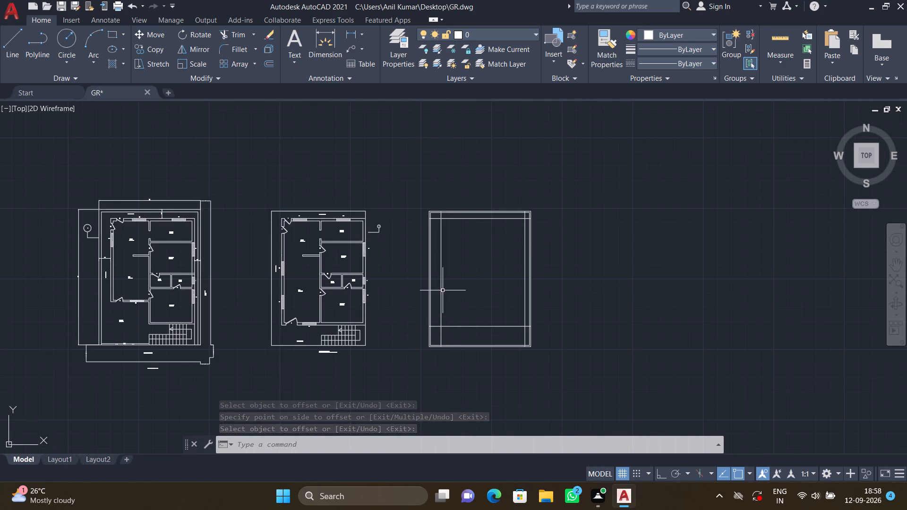
pyautogui.scroll(2, 435, 320)
pyautogui.moveTo(429, 328); pyautogui.dragTo(443, 265, button='middle')
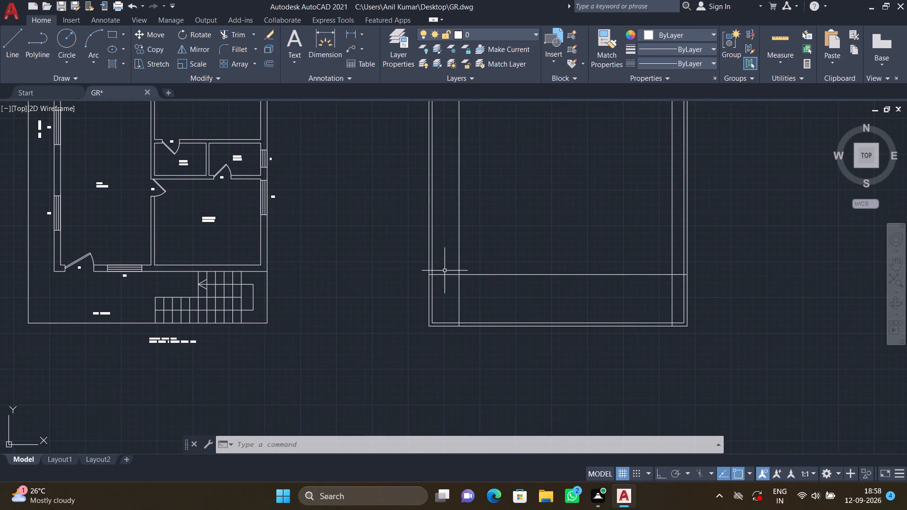
pyautogui.write('TR')
pyautogui.press('Return')
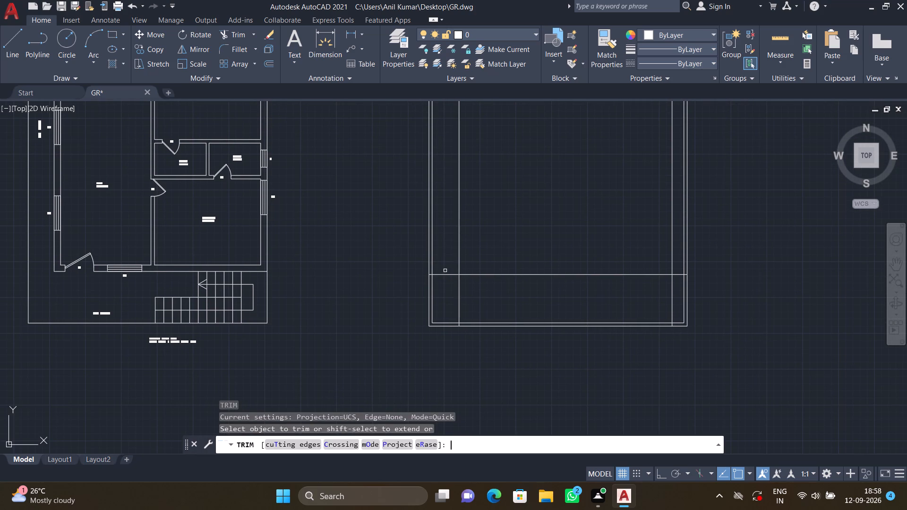
pyautogui.click(445, 270)
pyautogui.click(445, 288)
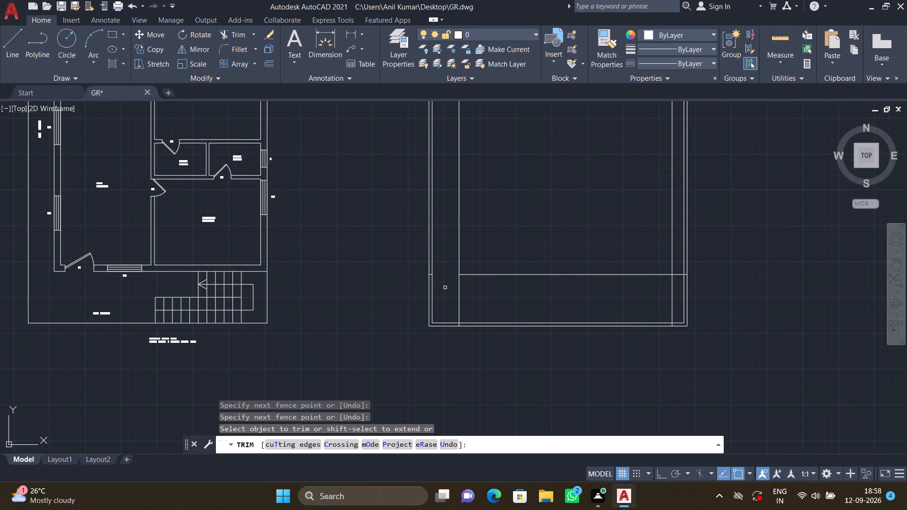
pyautogui.scroll(3, 422, 299)
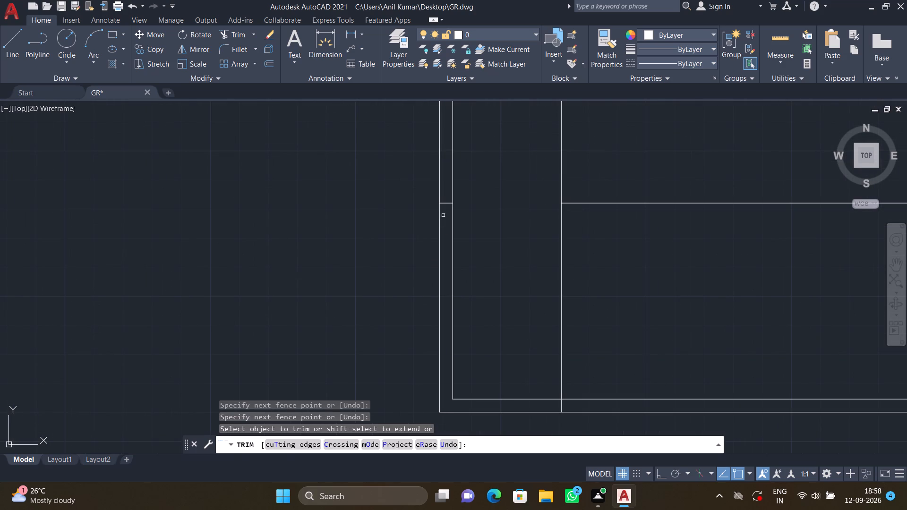
pyautogui.click(443, 202)
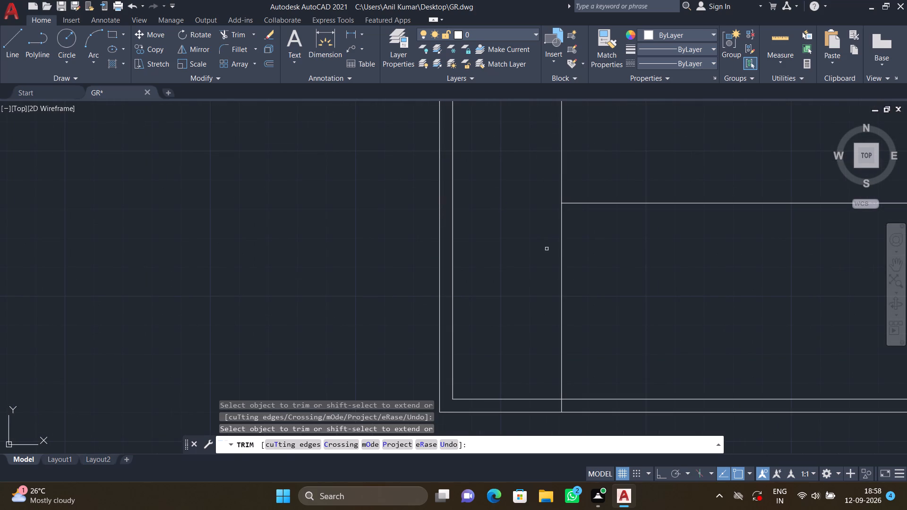
# Trim the left vertical offset line below the lower horizontal offset line, including the stub inside the bottom wall.
pyautogui.click(547, 249)
pyautogui.click(593, 244)
pyautogui.scroll(-1, 589, 271)
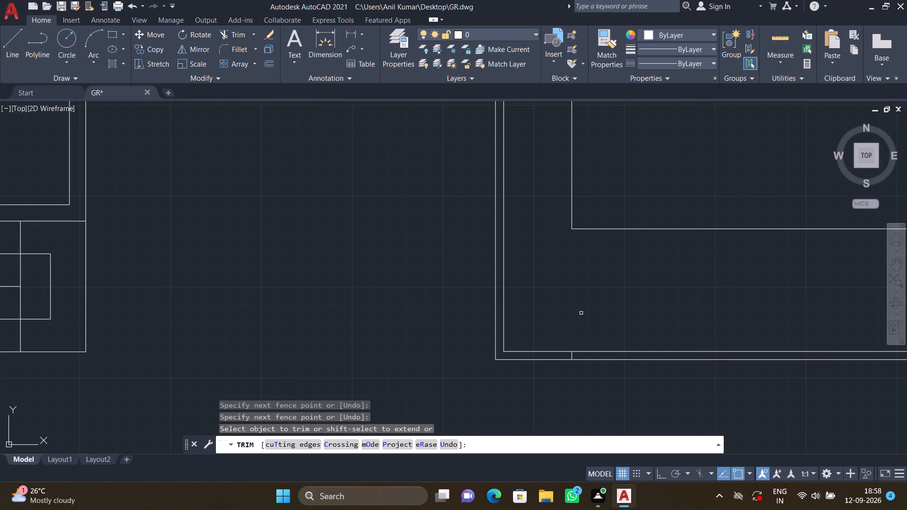
pyautogui.moveTo(577, 308); pyautogui.dragTo(517, 202, button='middle')
pyautogui.scroll(2, 502, 260)
pyautogui.click(509, 238)
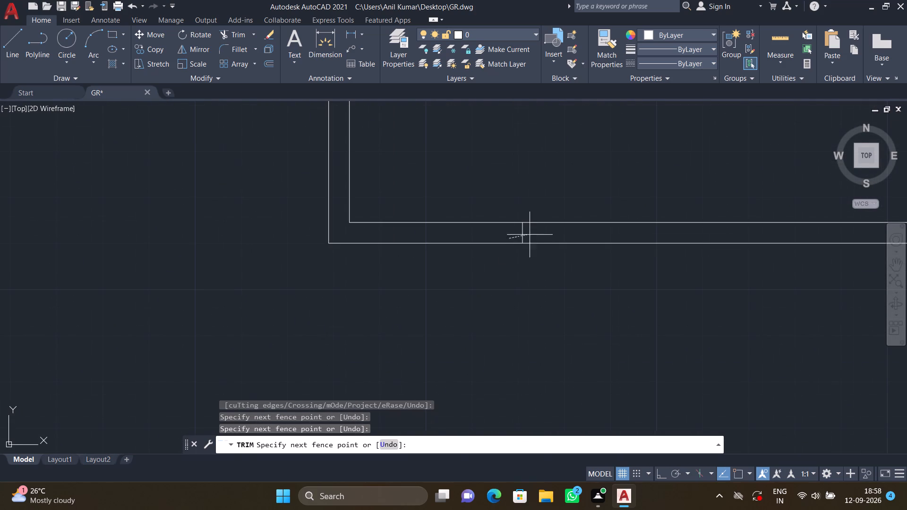
pyautogui.click(550, 235)
# Trim the right vertical offset line below the lower horizontal offset line at the plan's bottom-right corner.
pyautogui.scroll(-3, 563, 230)
pyautogui.scroll(-2, 615, 200)
pyautogui.moveTo(626, 195); pyautogui.dragTo(434, 241, button='middle')
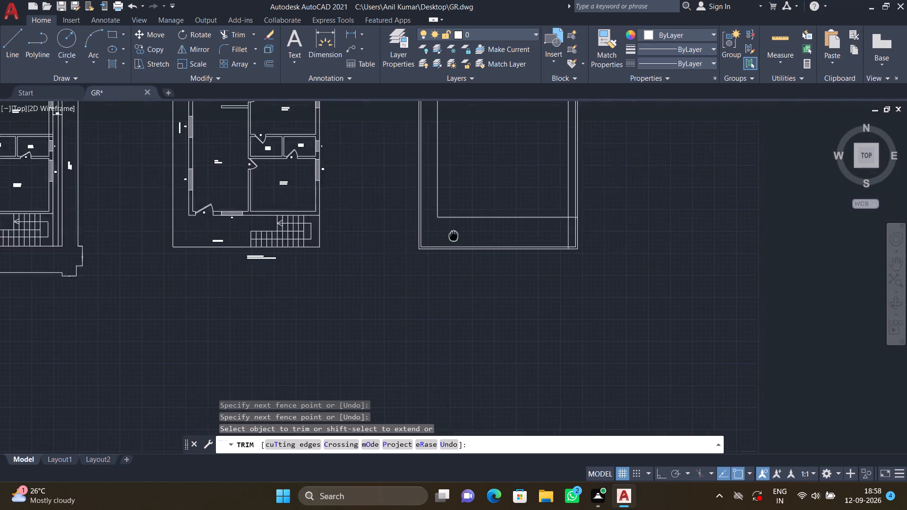
pyautogui.moveTo(434, 241); pyautogui.dragTo(428, 245, button='middle')
pyautogui.scroll(3, 523, 242)
pyautogui.click(523, 249)
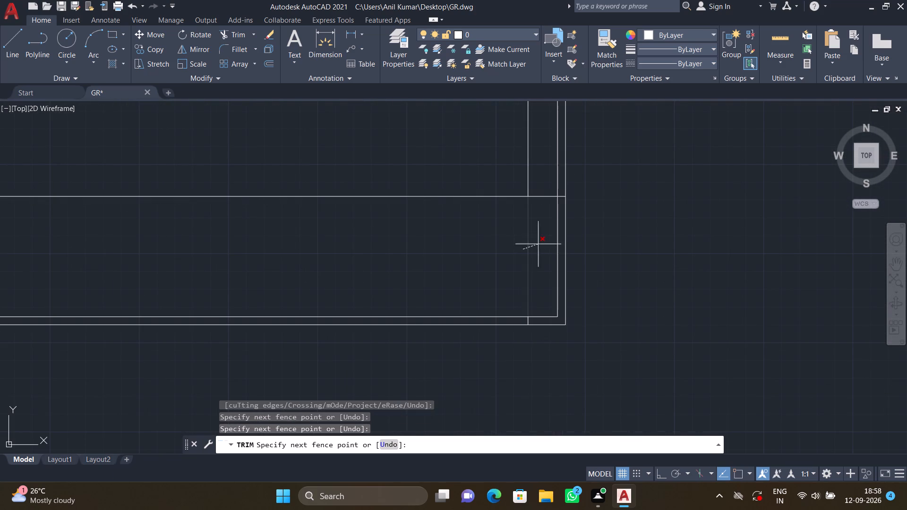
pyautogui.click(543, 244)
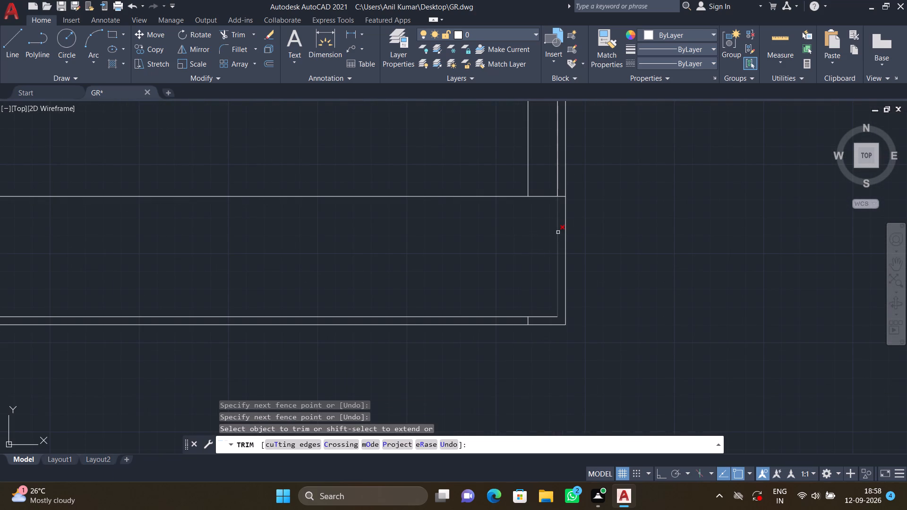